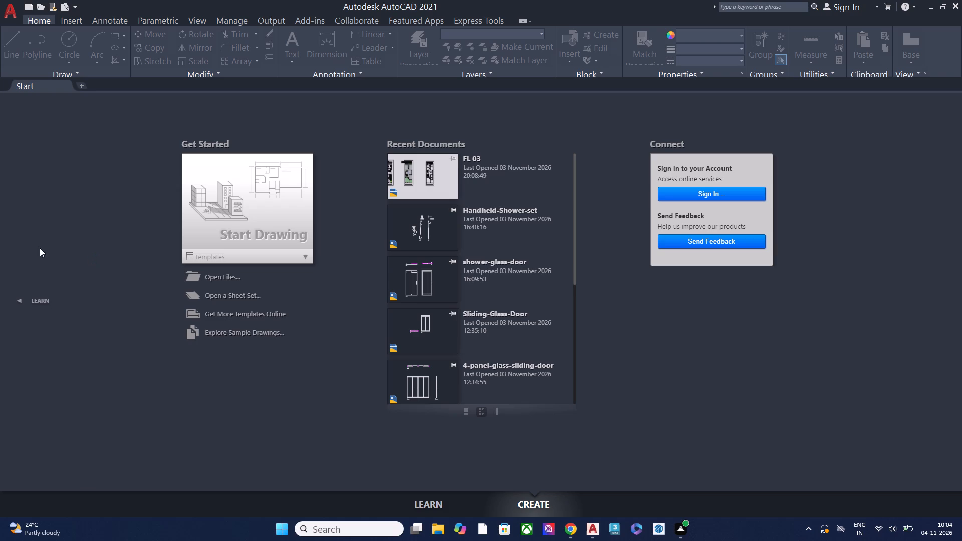
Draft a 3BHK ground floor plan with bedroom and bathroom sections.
Start a new drawing from the acad.dwt template.
{"action": "left_click", "coordinate": [230, 255]}
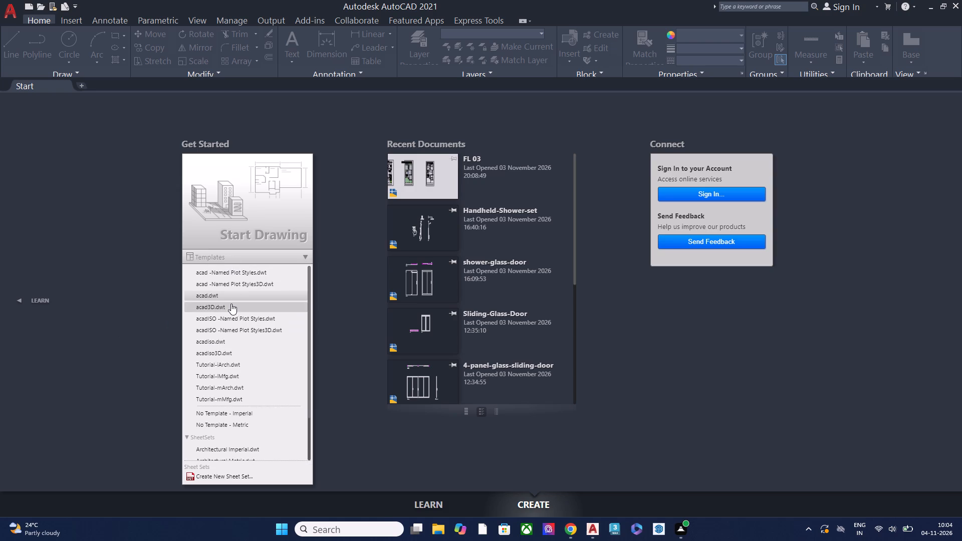
{"action": "left_click", "coordinate": [242, 296]}
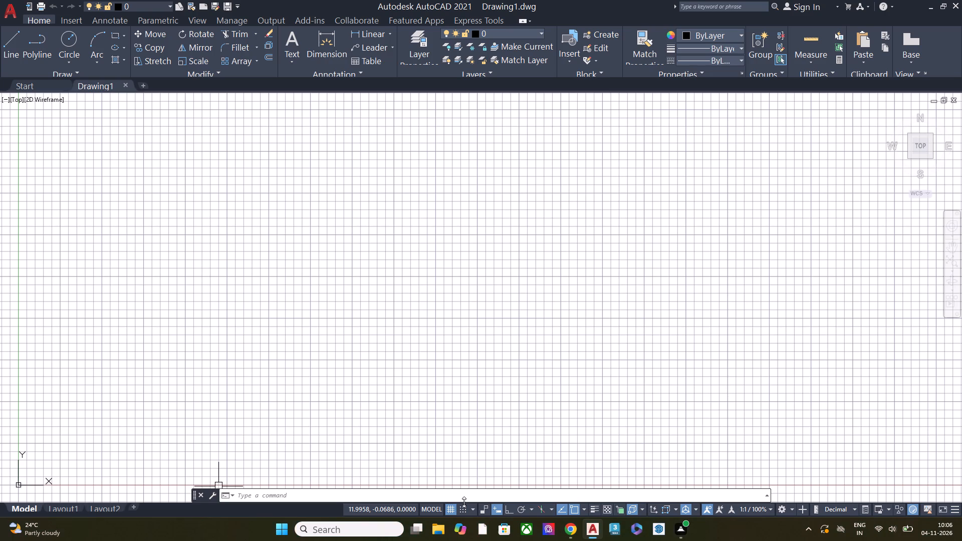
Turn on command history logging with LOGFILEON.
{"action": "type", "text": "log"}
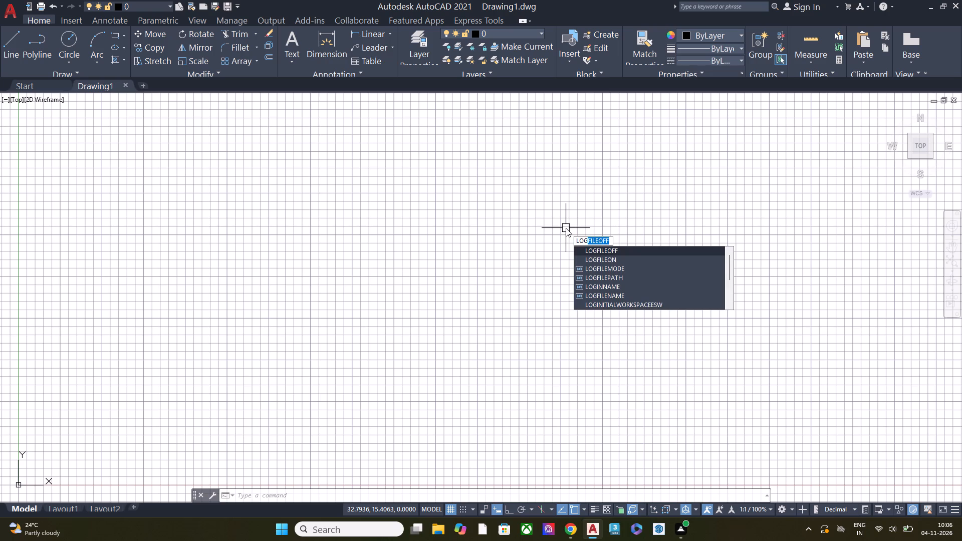
{"action": "left_click", "coordinate": [597, 261]}
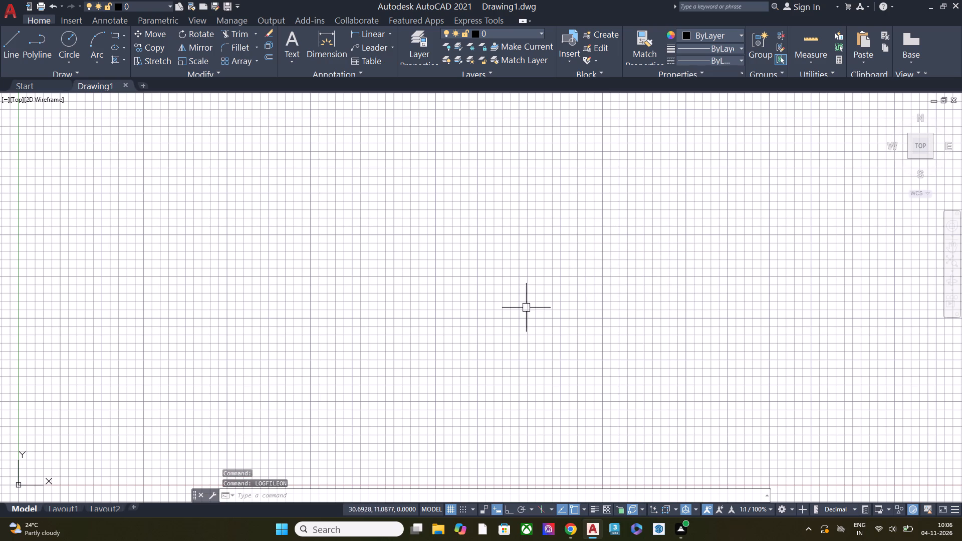
Configure the drawing units to Architectural with 0'-0 1/2" precision, inches as insertion scale, and decimal-degree angles at 0.00 precision.
{"action": "type", "text": "units"}
{"action": "key", "text": "Return"}
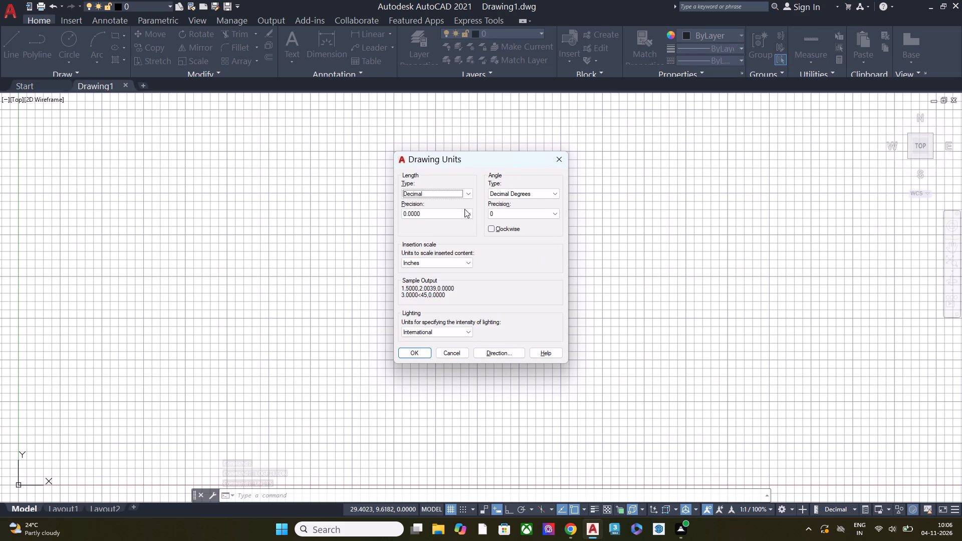
{"action": "left_click", "coordinate": [439, 198]}
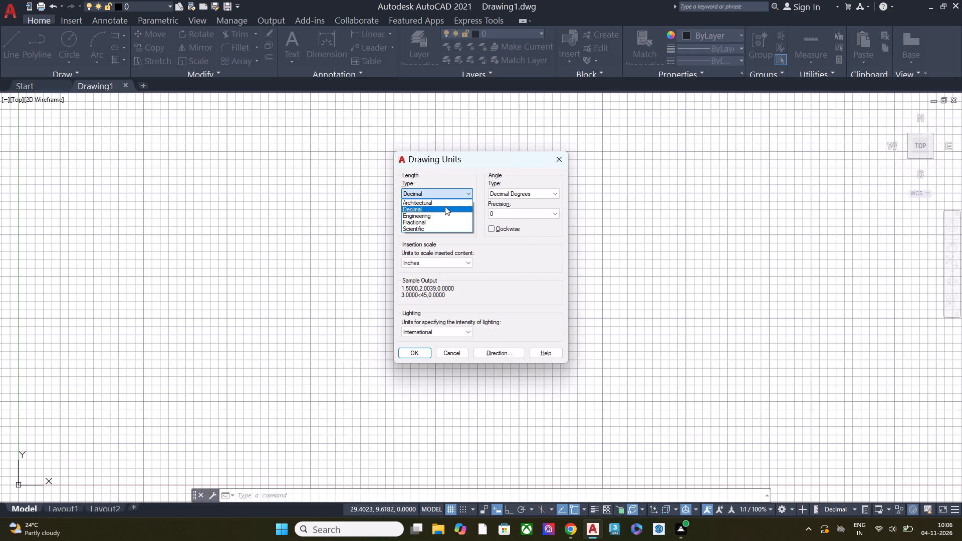
{"action": "left_click", "coordinate": [450, 203]}
{"action": "left_click", "coordinate": [441, 212]}
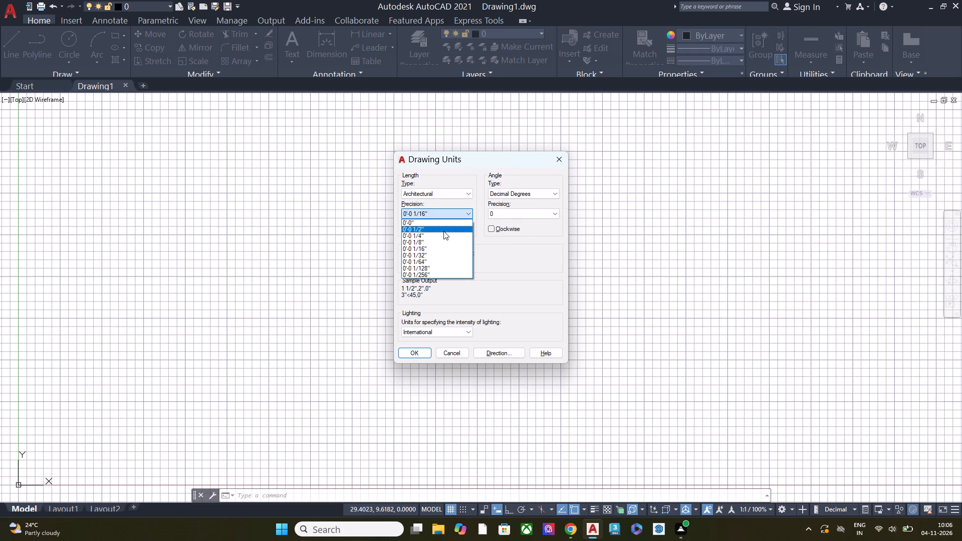
{"action": "left_click", "coordinate": [443, 231]}
{"action": "left_click", "coordinate": [438, 263]}
{"action": "left_click", "coordinate": [438, 263]}
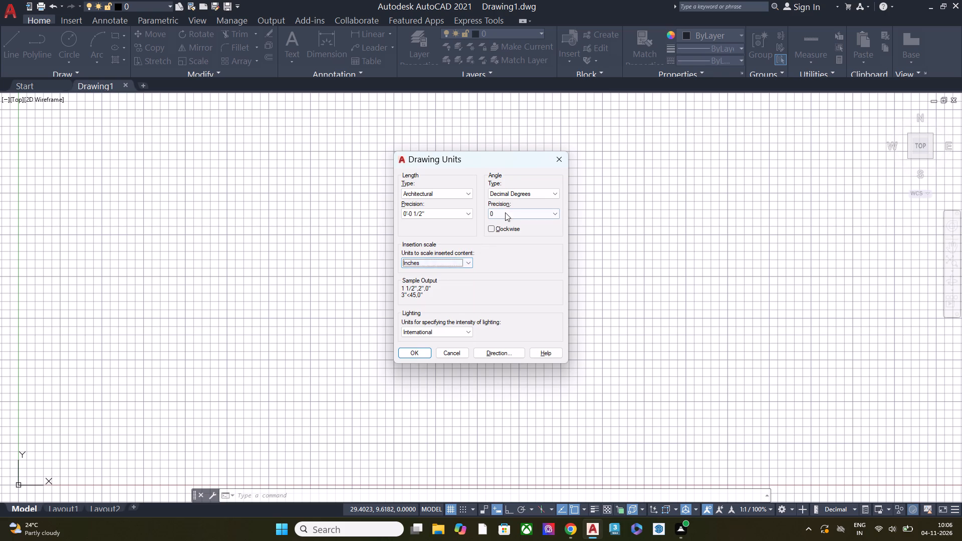
{"action": "left_click", "coordinate": [507, 210]}
{"action": "left_click", "coordinate": [511, 235]}
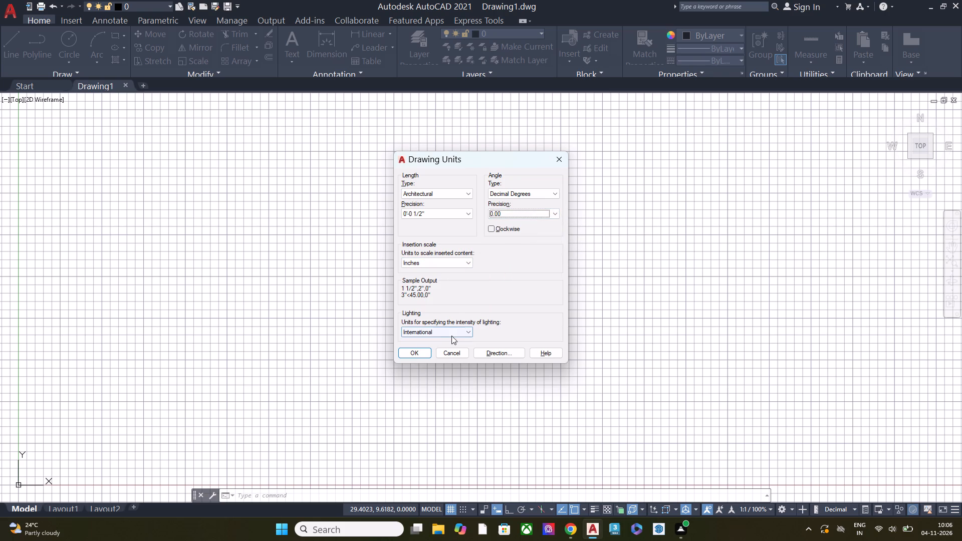
{"action": "left_click", "coordinate": [421, 356]}
{"action": "left_click", "coordinate": [417, 352]}
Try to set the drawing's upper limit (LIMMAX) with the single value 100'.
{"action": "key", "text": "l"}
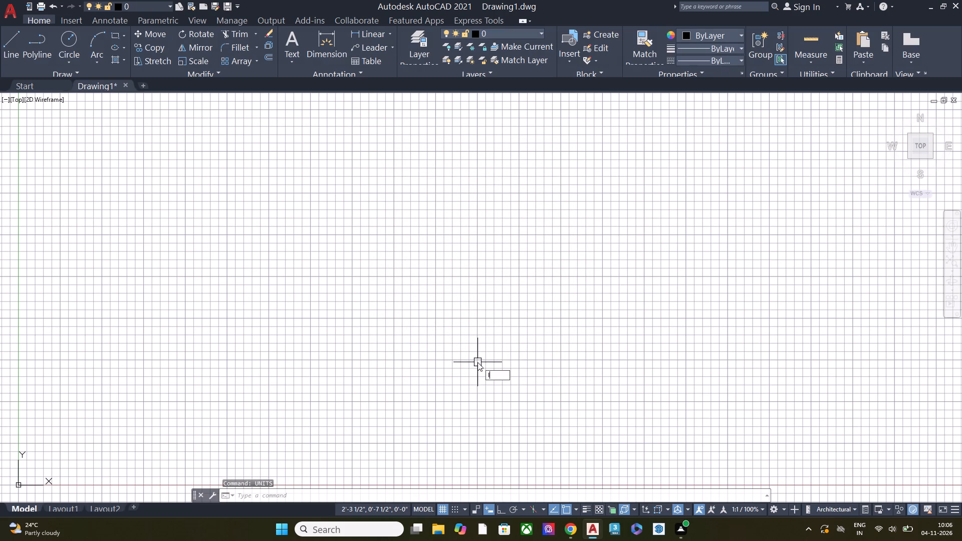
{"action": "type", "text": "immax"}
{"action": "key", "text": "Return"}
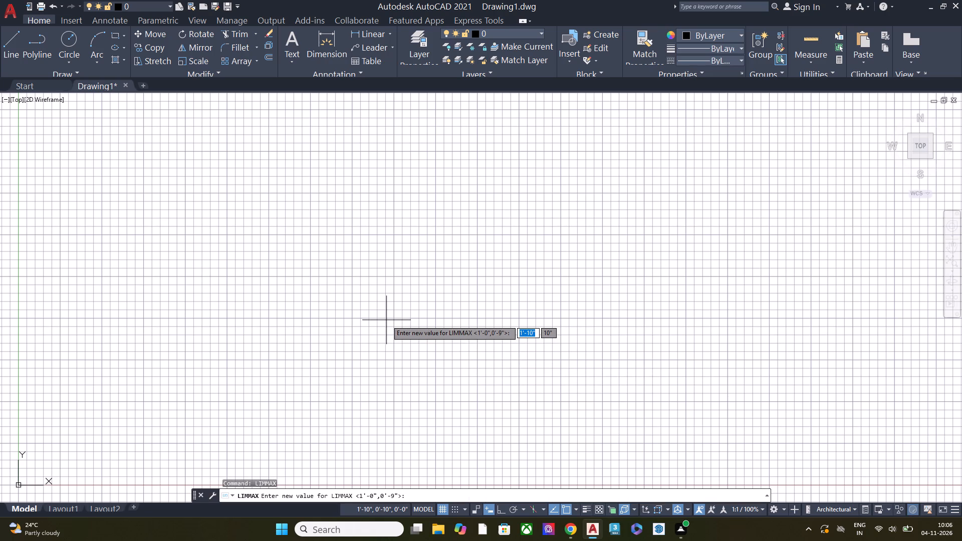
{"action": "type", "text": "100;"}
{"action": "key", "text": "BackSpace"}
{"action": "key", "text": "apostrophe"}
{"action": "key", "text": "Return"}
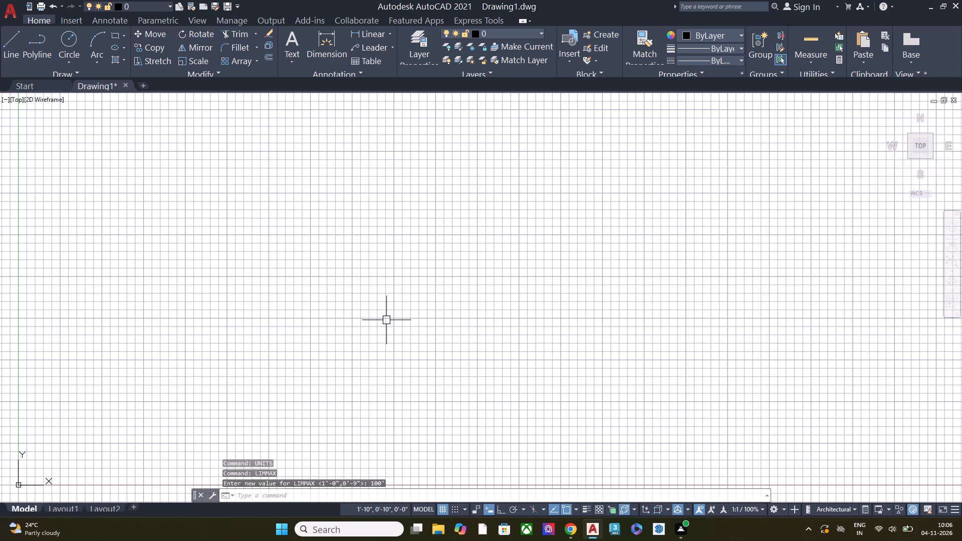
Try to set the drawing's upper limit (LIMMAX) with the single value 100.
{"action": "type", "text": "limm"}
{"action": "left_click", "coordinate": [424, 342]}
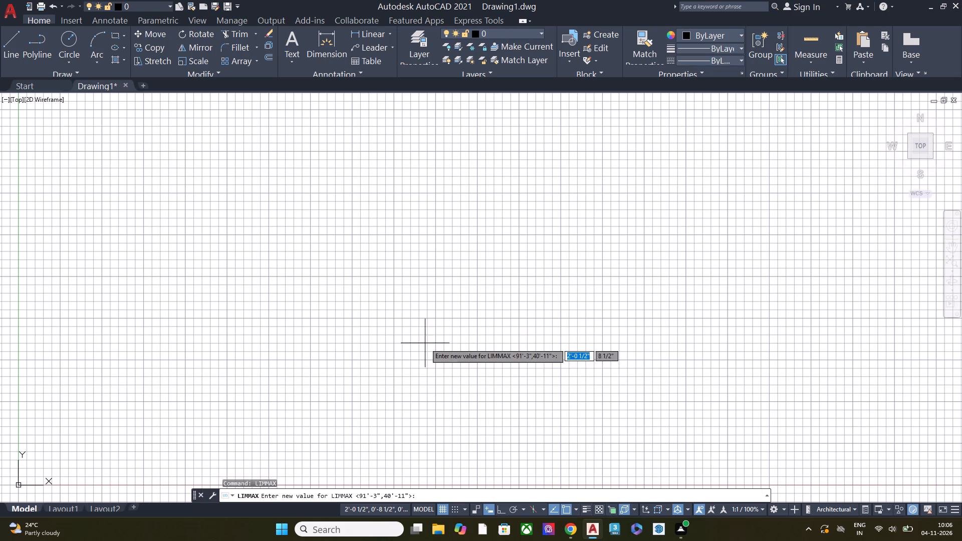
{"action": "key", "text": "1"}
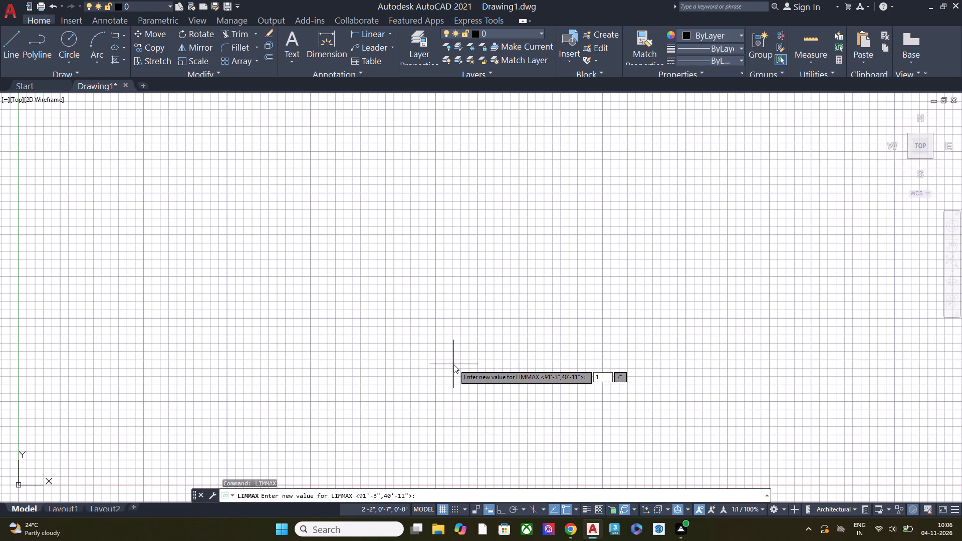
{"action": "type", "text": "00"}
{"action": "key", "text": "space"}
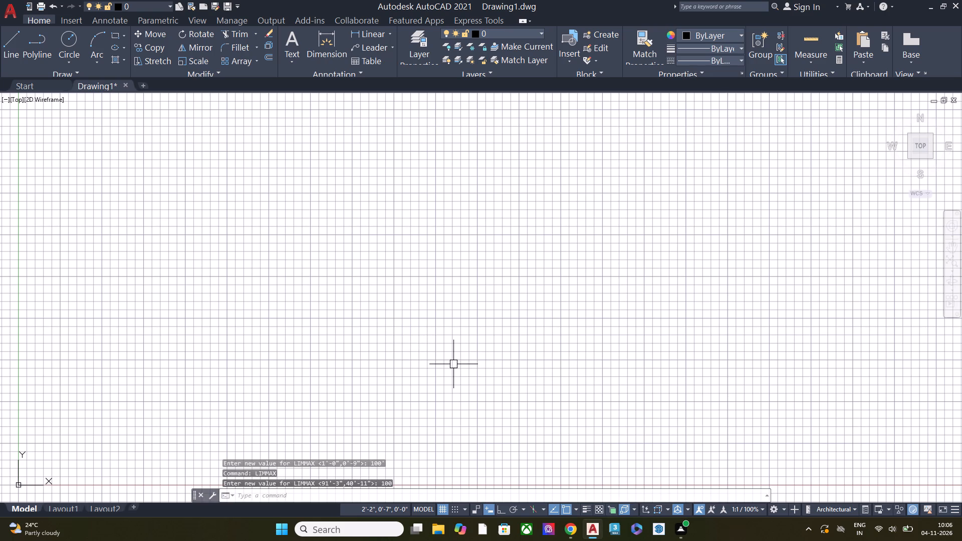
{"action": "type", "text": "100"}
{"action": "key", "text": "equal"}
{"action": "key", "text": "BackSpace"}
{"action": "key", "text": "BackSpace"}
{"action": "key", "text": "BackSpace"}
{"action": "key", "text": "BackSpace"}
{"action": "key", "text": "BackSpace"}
Set the drawing's upper limit (LIMMAX) to 100,100.
{"action": "type", "text": "li"}
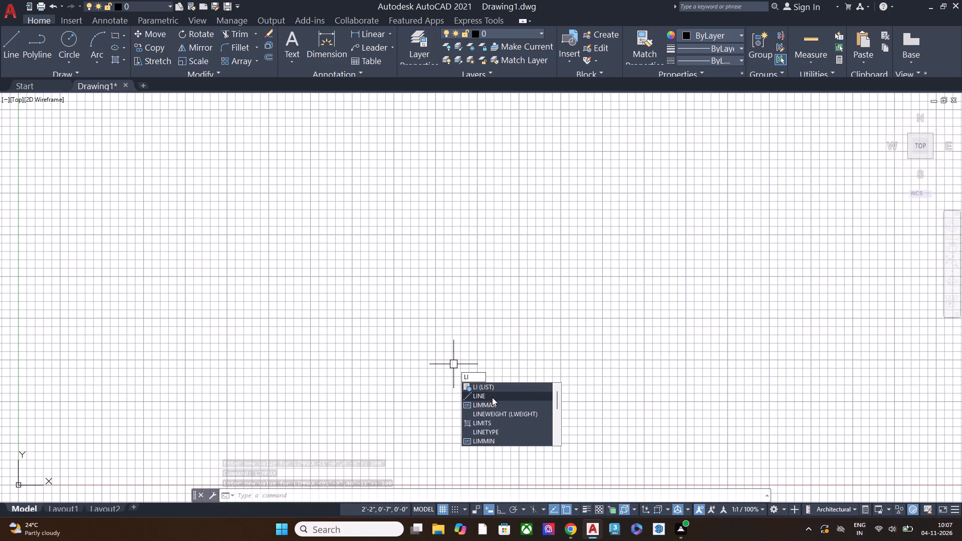
{"action": "left_click", "coordinate": [499, 402]}
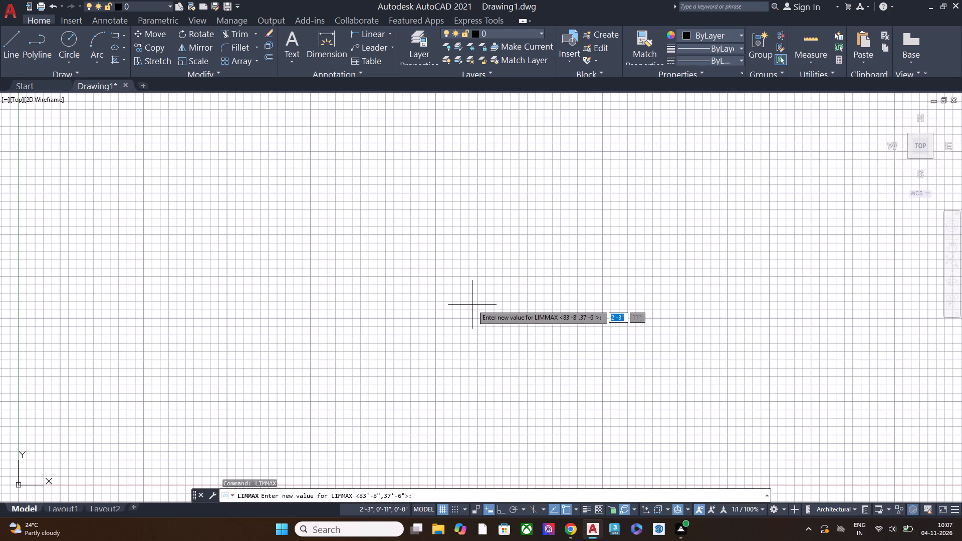
{"action": "type", "text": "100"}
{"action": "key", "text": "comma"}
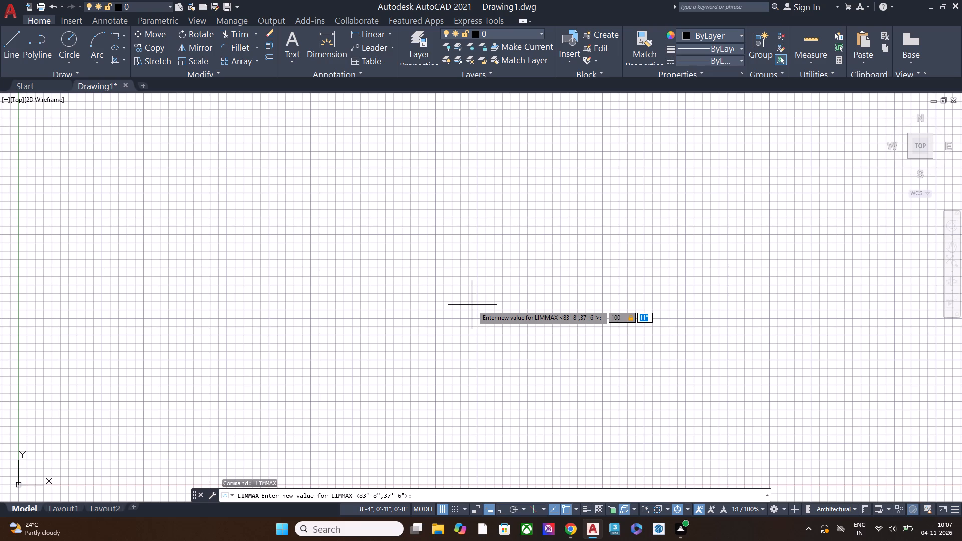
{"action": "key", "text": "1"}
{"action": "type", "text": "00"}
{"action": "key", "text": "Return"}
{"action": "key", "text": "z"}
{"action": "key", "text": "Return"}
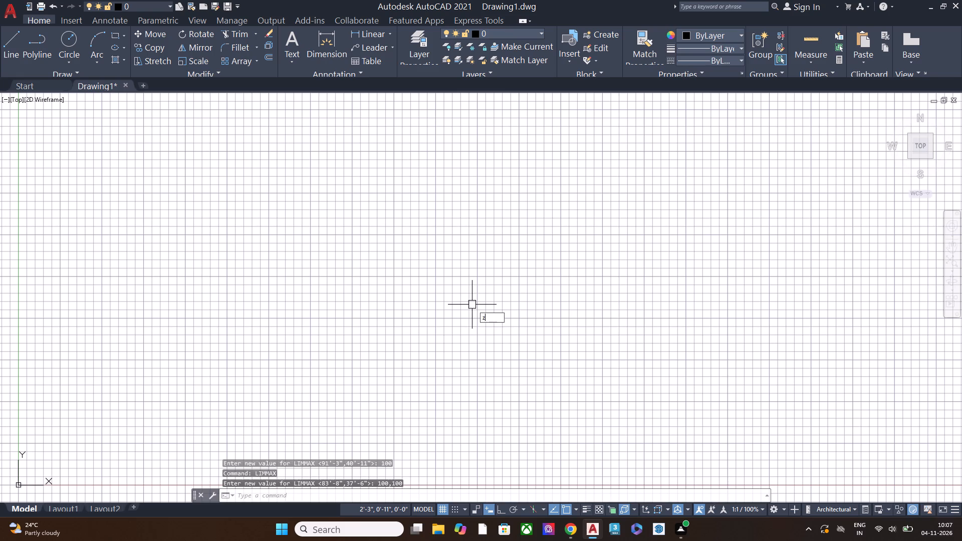
{"action": "key", "text": "a"}
{"action": "key", "text": "Return"}
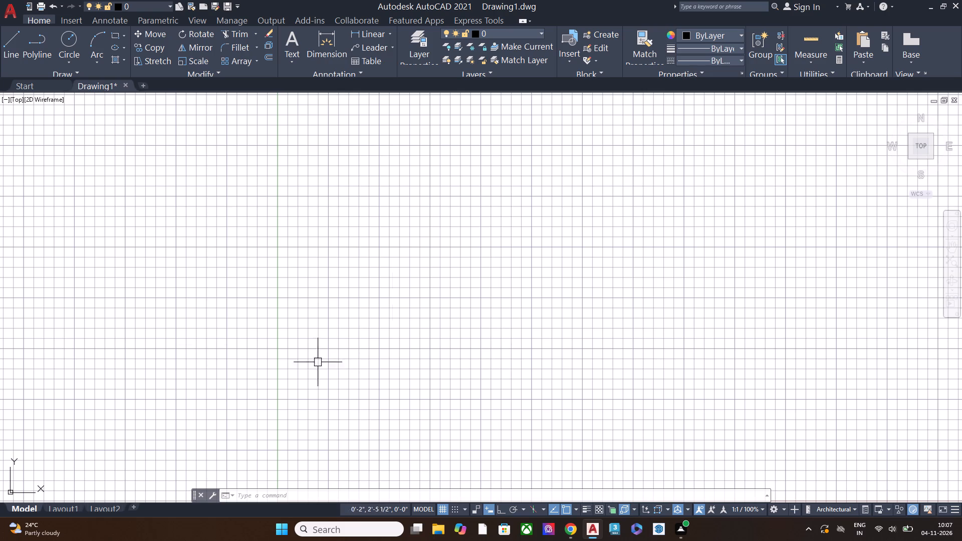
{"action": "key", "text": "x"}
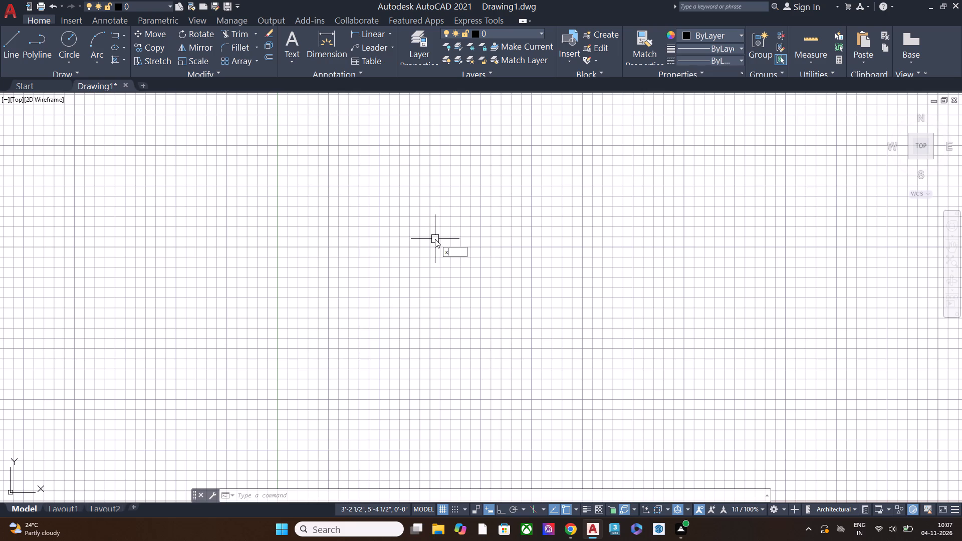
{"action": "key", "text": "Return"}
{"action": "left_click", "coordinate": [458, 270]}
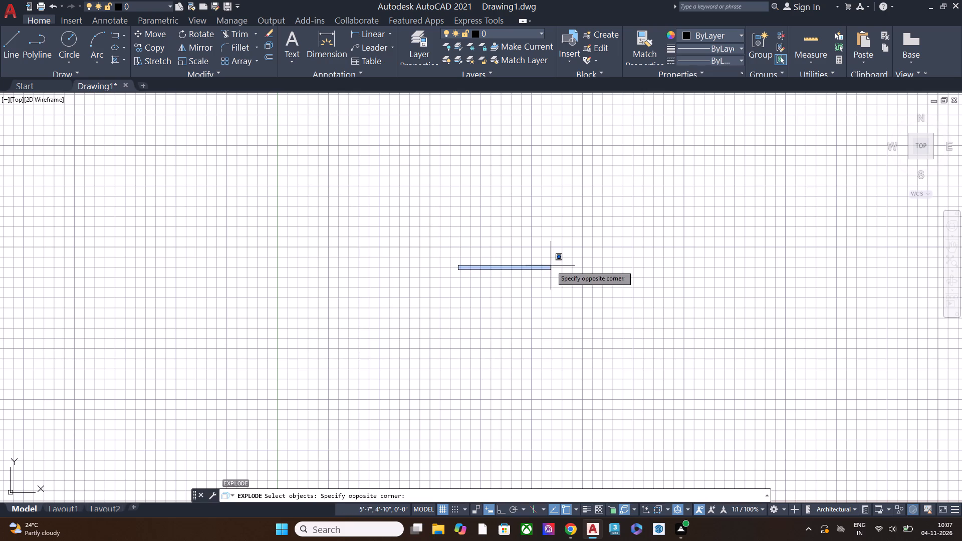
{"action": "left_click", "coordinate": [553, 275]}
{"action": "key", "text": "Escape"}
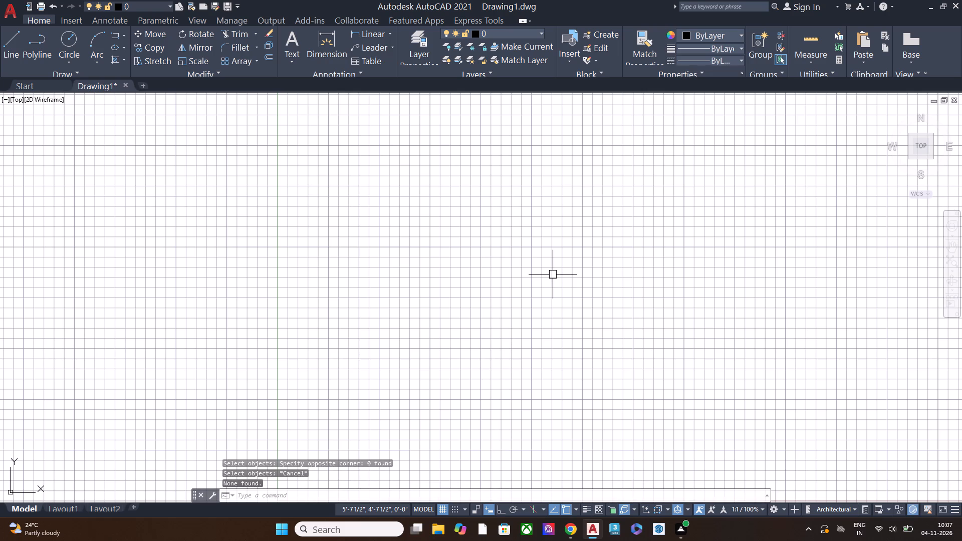
Draw a vertical and a horizontal construction line (XLINE) crossing at one point, with Ortho on.
{"action": "type", "text": "xl"}
{"action": "key", "text": "Return"}
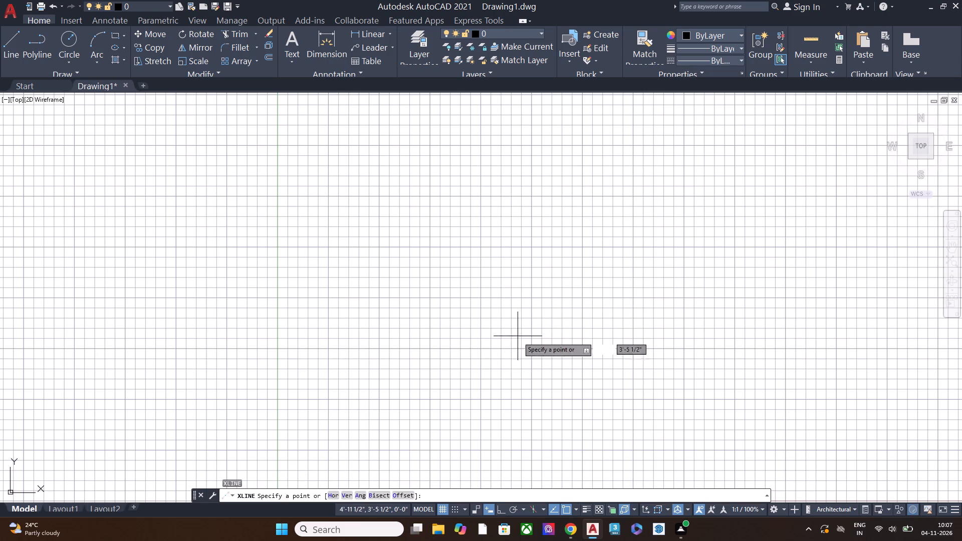
{"action": "left_click", "coordinate": [469, 322]}
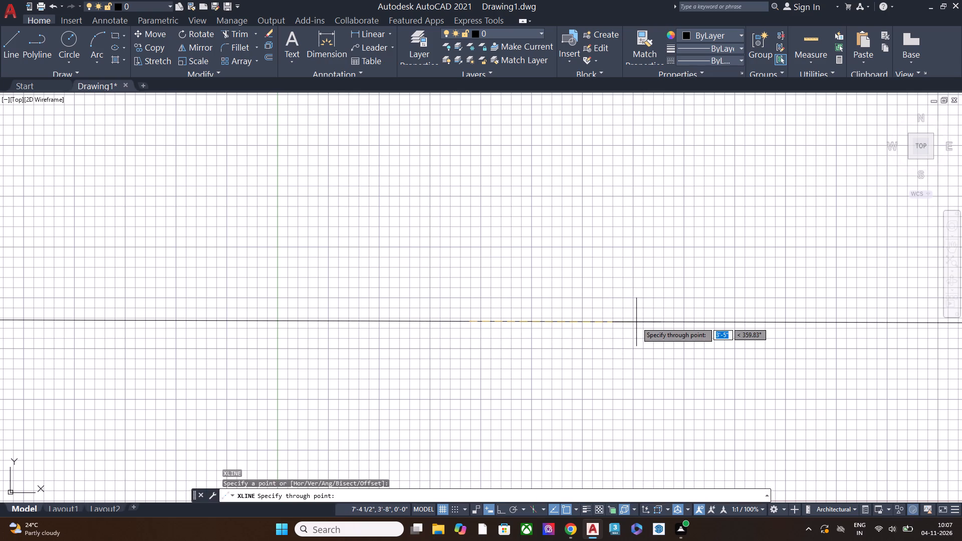
{"action": "key", "text": "F8"}
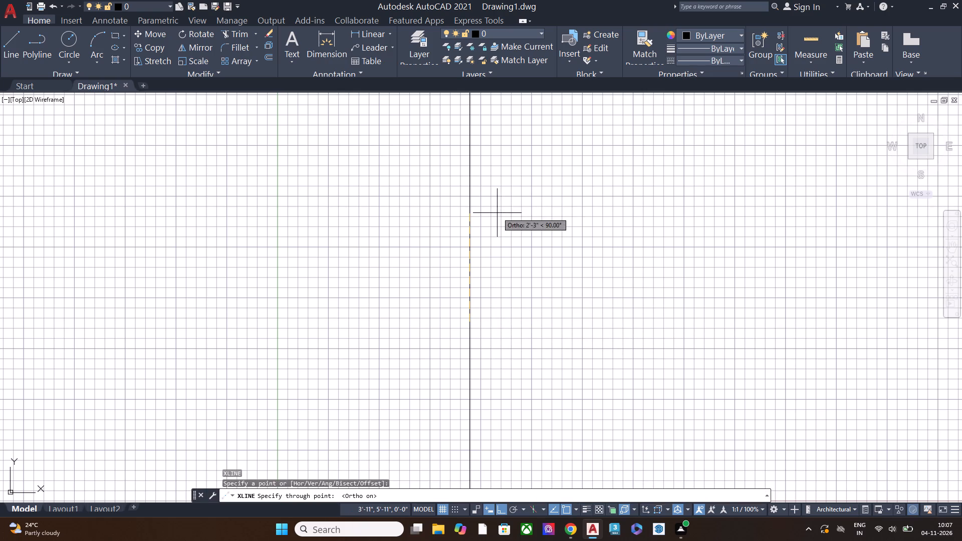
{"action": "left_click", "coordinate": [497, 213]}
{"action": "left_click", "coordinate": [699, 267]}
{"action": "scroll", "coordinate": [539, 247], "scroll_direction": "up", "scroll_amount": 1}
{"action": "scroll", "coordinate": [539, 247], "scroll_direction": "down", "scroll_amount": 1}
{"action": "scroll", "coordinate": [539, 247], "scroll_direction": "up", "scroll_amount": 1}
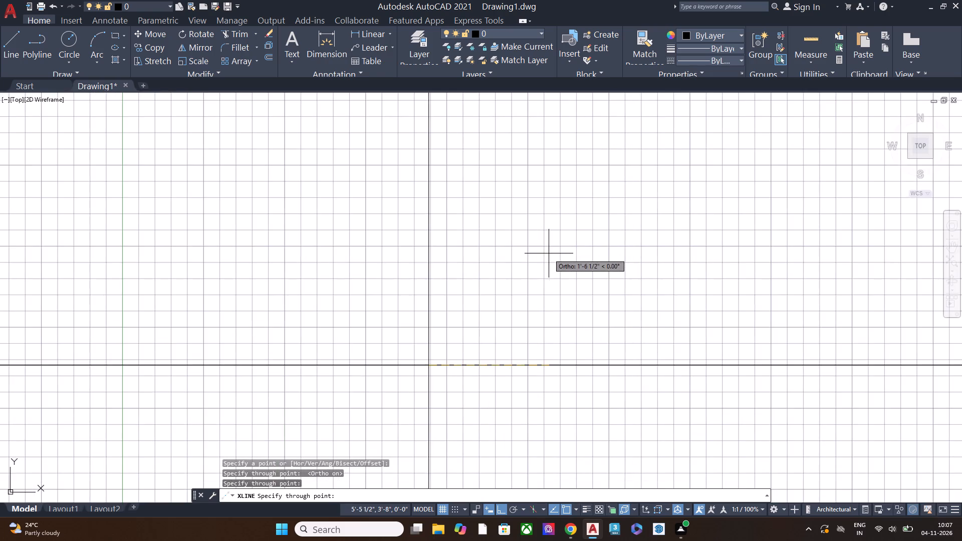
{"action": "middle_click_drag", "start_coordinate": [536, 254], "coordinate": [564, 225]}
{"action": "scroll", "coordinate": [511, 267], "scroll_direction": "up", "scroll_amount": 1}
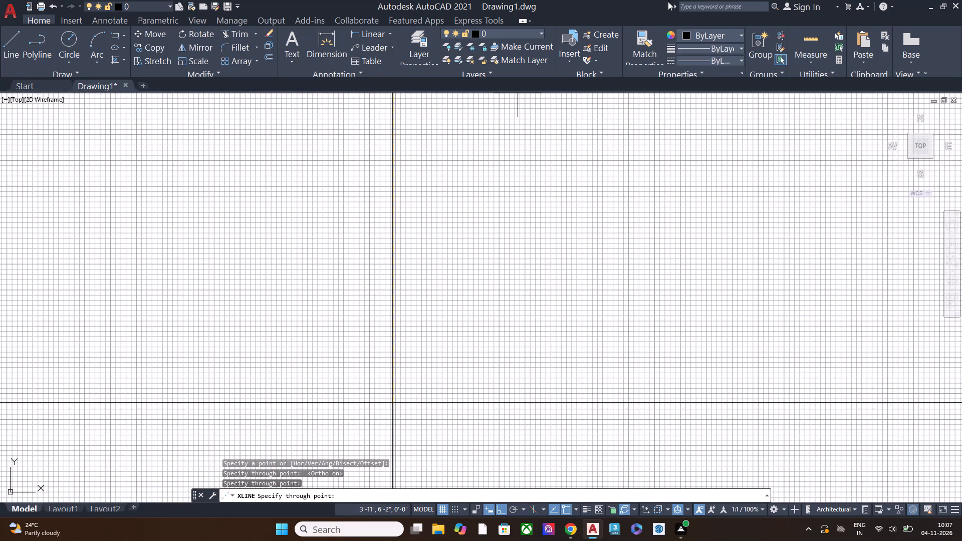
Take the AutoCAD window out of full screen and move it aside to make room for a reference image.
{"action": "left_click", "coordinate": [943, 7]}
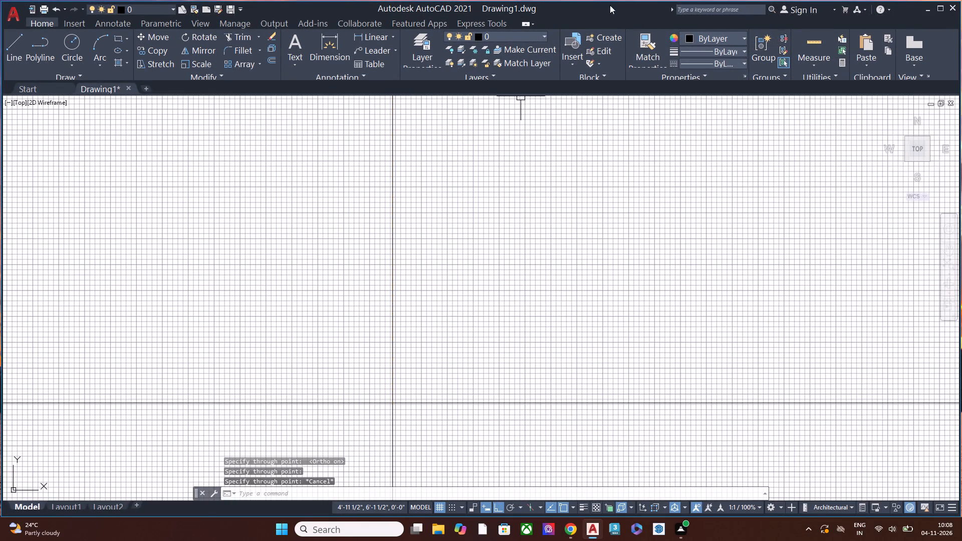
{"action": "left_click_drag", "start_coordinate": [584, 8], "coordinate": [412, 45]}
Switch to File Explorer and open the reference image 30×60 House plan.jpg from the Desktop folder FP 01.
{"action": "left_click", "coordinate": [441, 532]}
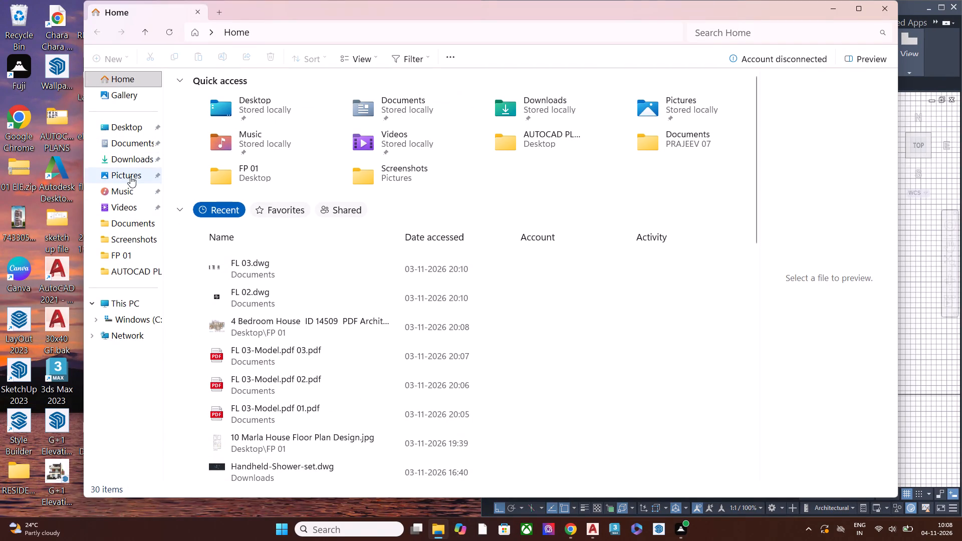
{"action": "left_click", "coordinate": [138, 128]}
{"action": "double_click", "coordinate": [235, 151]}
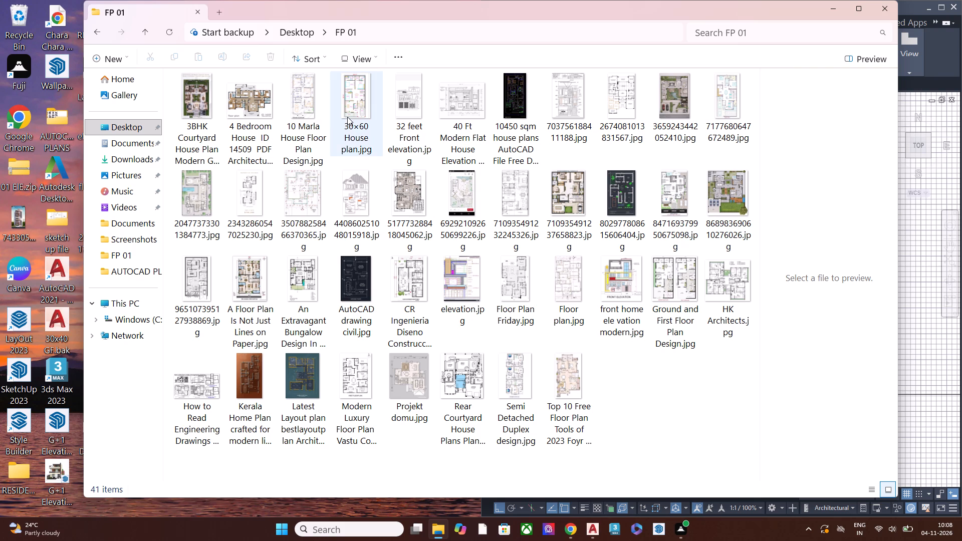
{"action": "double_click", "coordinate": [355, 112]}
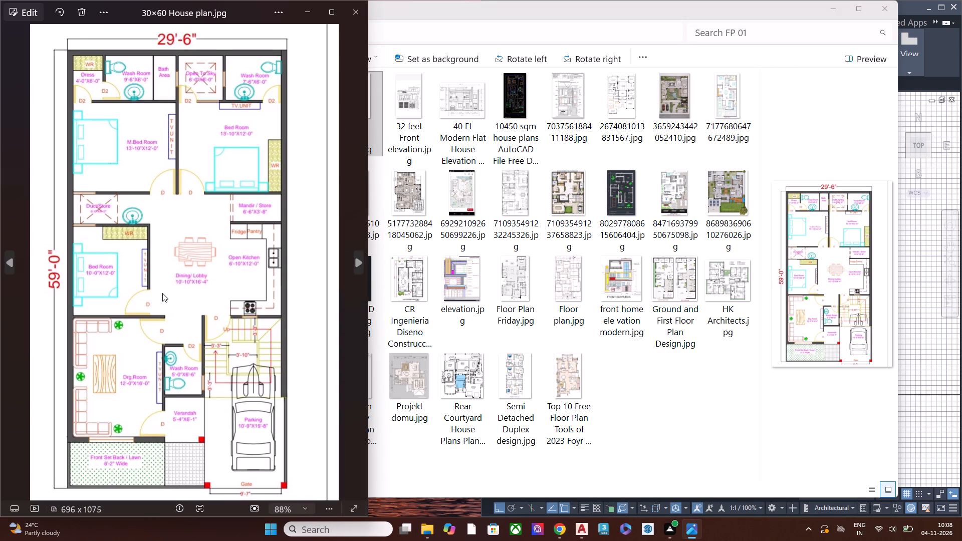
{"action": "key", "text": "Left"}
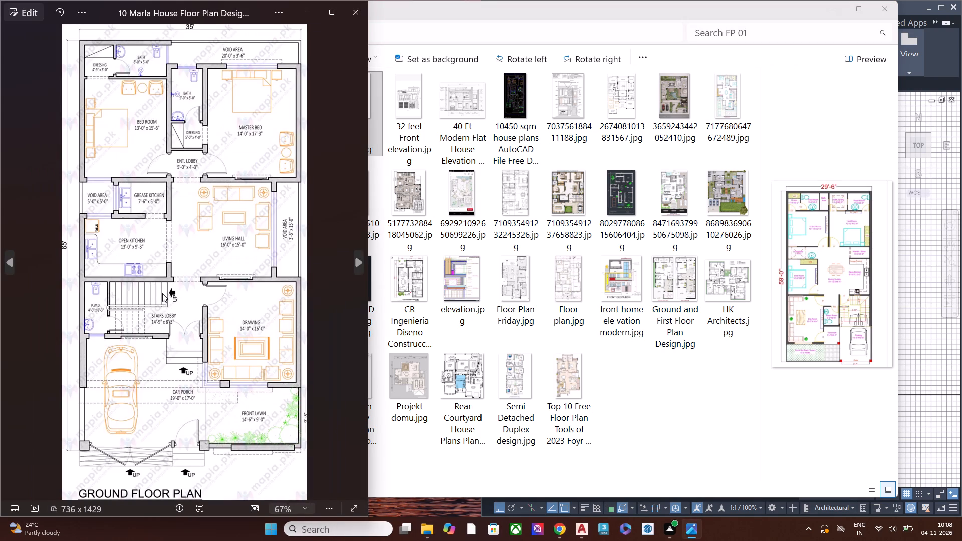
{"action": "key", "text": "Right"}
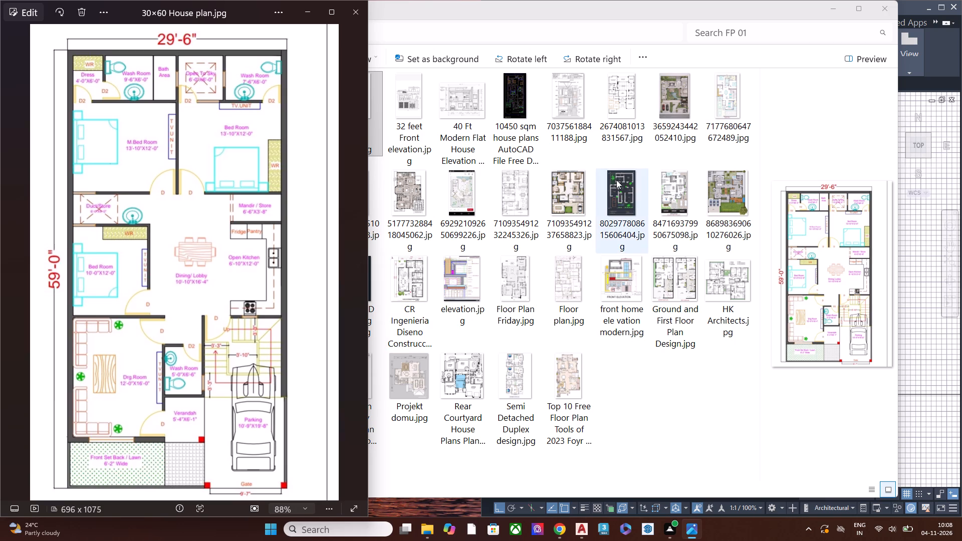
Minimize File Explorer and widen the AutoCAD window so it sits directly beside the house plan image.
{"action": "left_click", "coordinate": [838, 9]}
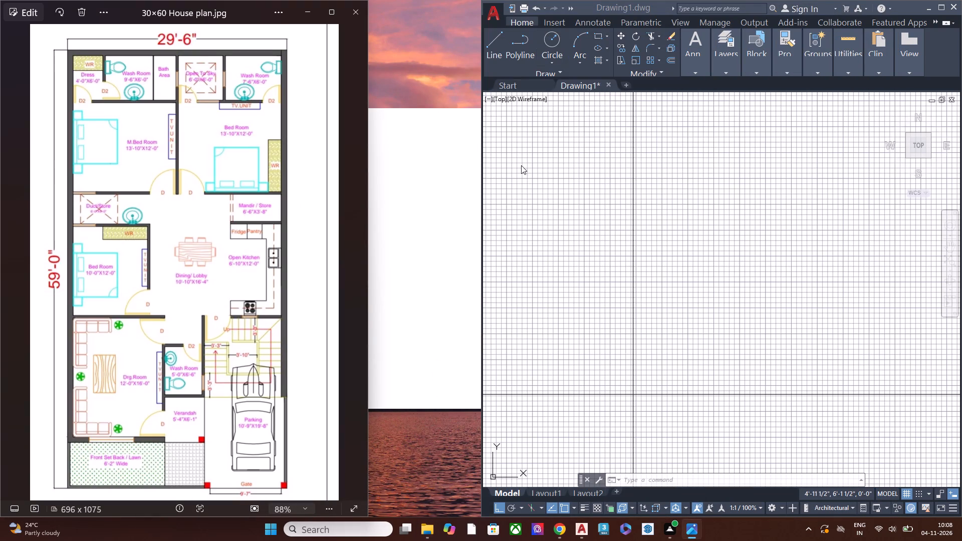
{"action": "left_click_drag", "start_coordinate": [482, 242], "coordinate": [370, 247]}
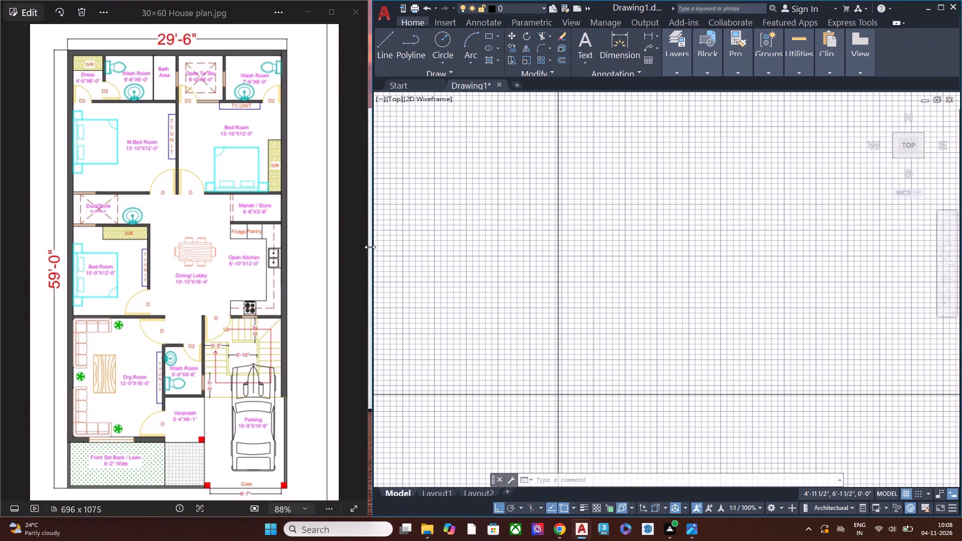
{"action": "left_click_drag", "start_coordinate": [370, 247], "coordinate": [346, 254]}
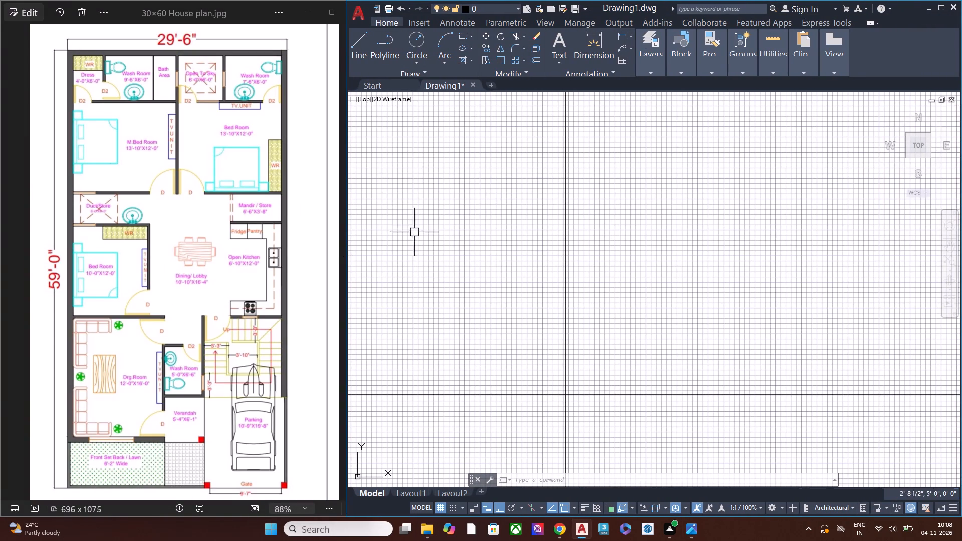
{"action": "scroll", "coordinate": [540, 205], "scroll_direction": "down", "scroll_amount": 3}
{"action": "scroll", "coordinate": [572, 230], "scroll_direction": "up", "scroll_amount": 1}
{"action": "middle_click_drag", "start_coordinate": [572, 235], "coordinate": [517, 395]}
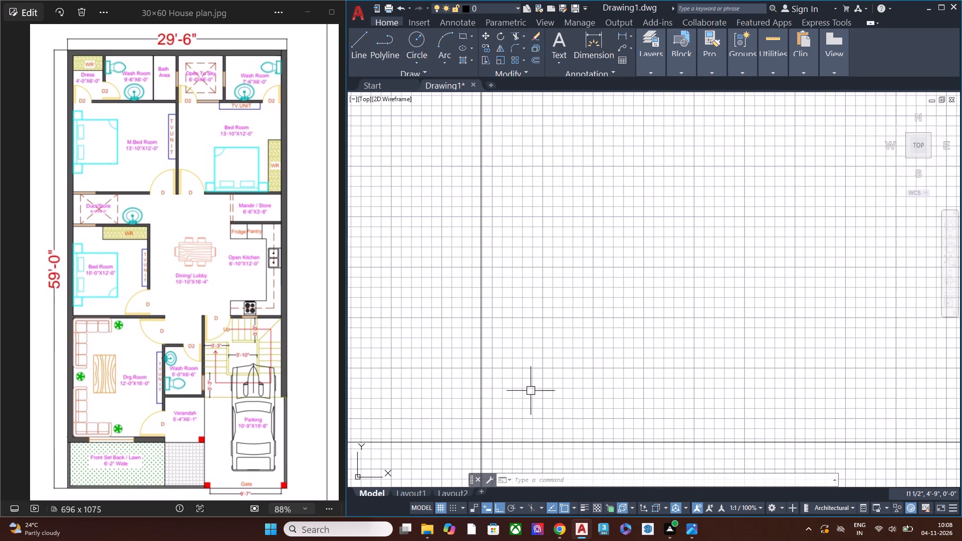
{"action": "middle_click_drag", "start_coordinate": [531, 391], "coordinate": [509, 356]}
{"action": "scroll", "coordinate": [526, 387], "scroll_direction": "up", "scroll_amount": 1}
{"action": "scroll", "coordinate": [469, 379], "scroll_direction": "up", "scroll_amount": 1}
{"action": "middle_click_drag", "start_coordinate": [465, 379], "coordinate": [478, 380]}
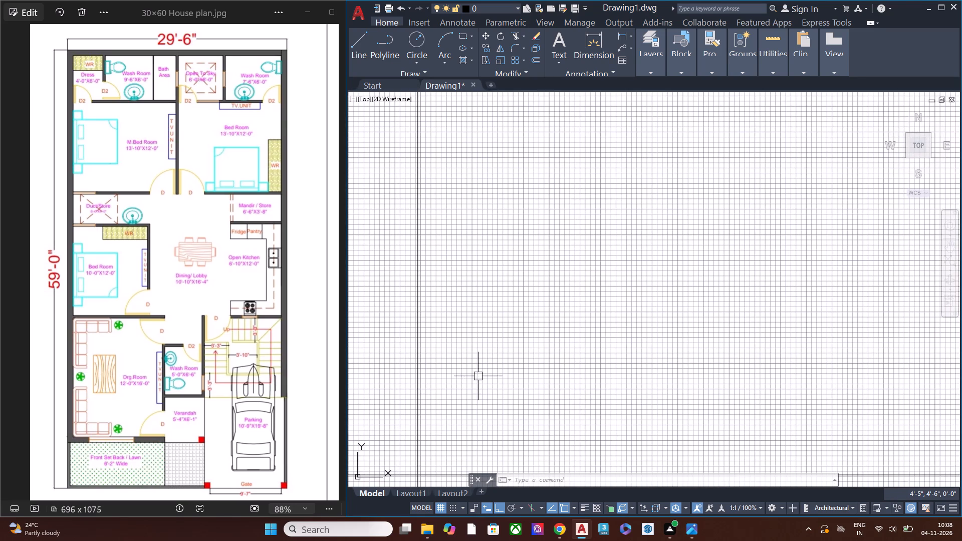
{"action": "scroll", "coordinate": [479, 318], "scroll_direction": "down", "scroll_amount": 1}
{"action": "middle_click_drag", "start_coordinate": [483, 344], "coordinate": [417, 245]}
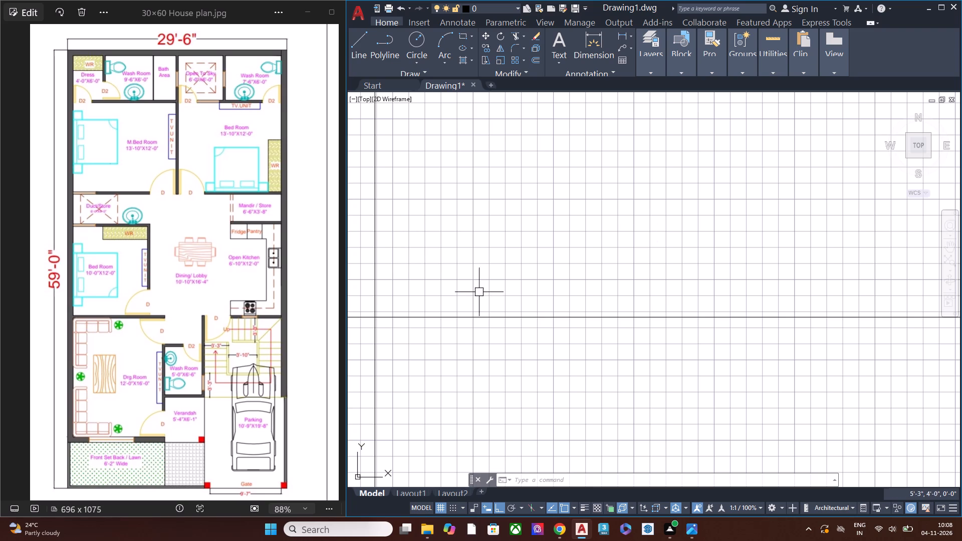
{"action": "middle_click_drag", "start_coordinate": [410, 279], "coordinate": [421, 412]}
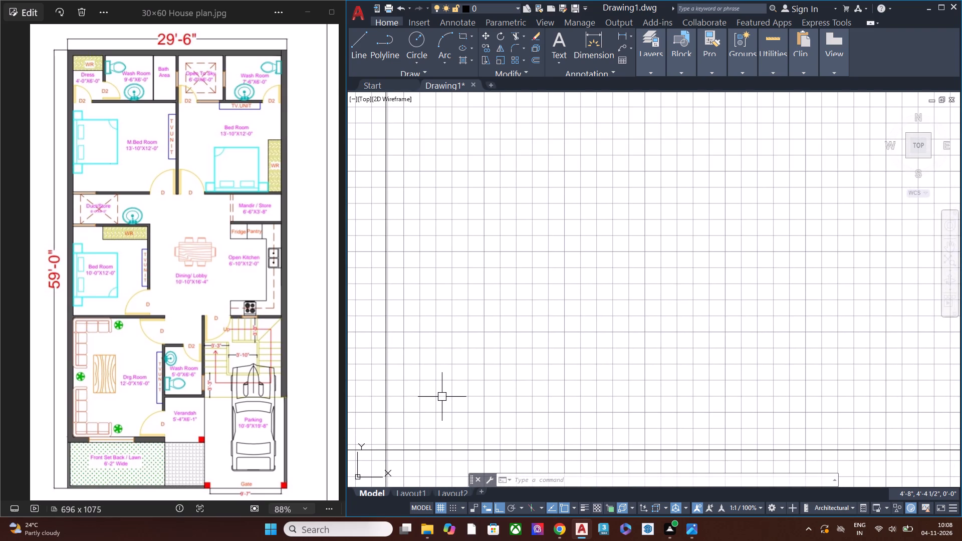
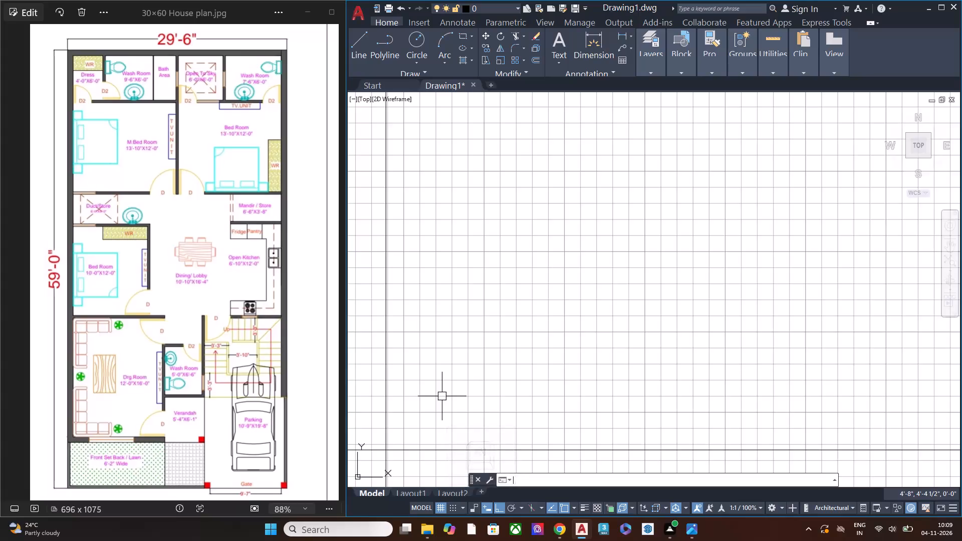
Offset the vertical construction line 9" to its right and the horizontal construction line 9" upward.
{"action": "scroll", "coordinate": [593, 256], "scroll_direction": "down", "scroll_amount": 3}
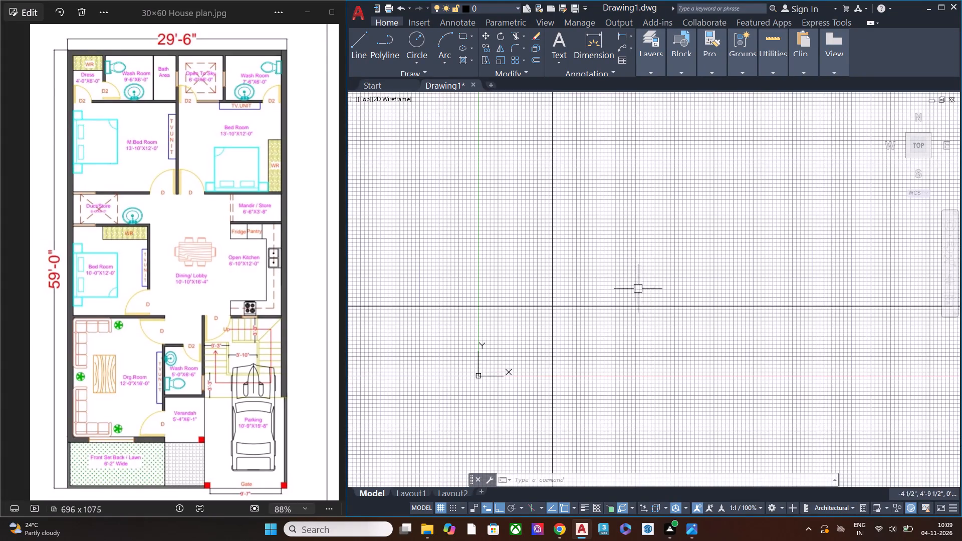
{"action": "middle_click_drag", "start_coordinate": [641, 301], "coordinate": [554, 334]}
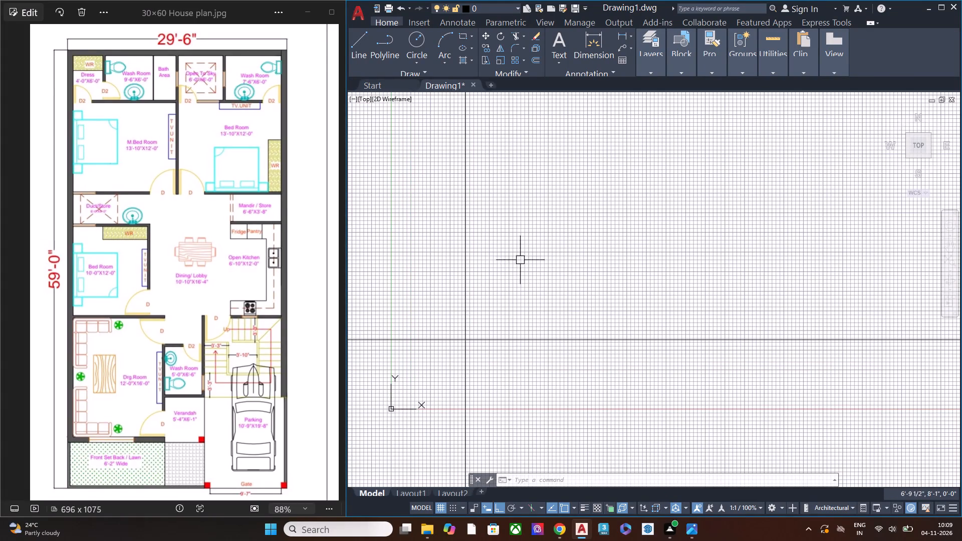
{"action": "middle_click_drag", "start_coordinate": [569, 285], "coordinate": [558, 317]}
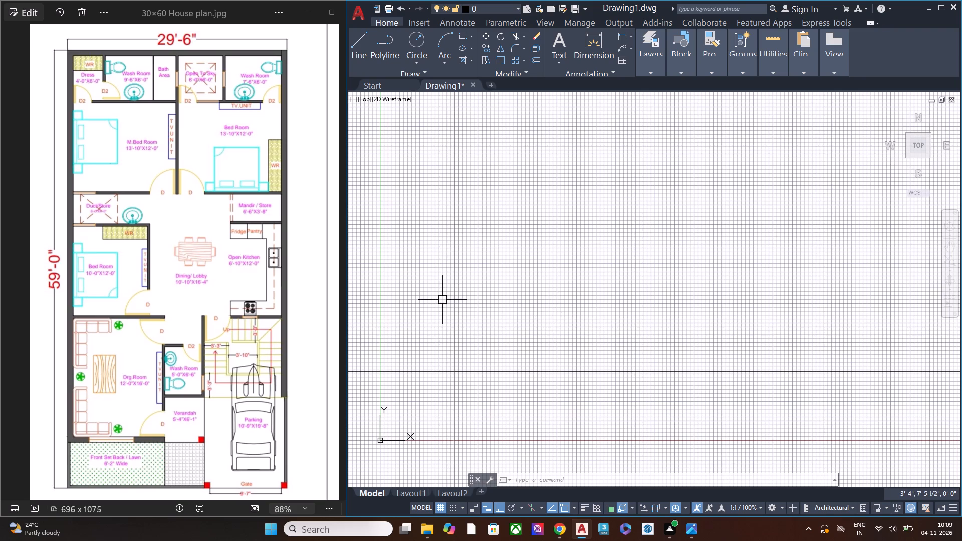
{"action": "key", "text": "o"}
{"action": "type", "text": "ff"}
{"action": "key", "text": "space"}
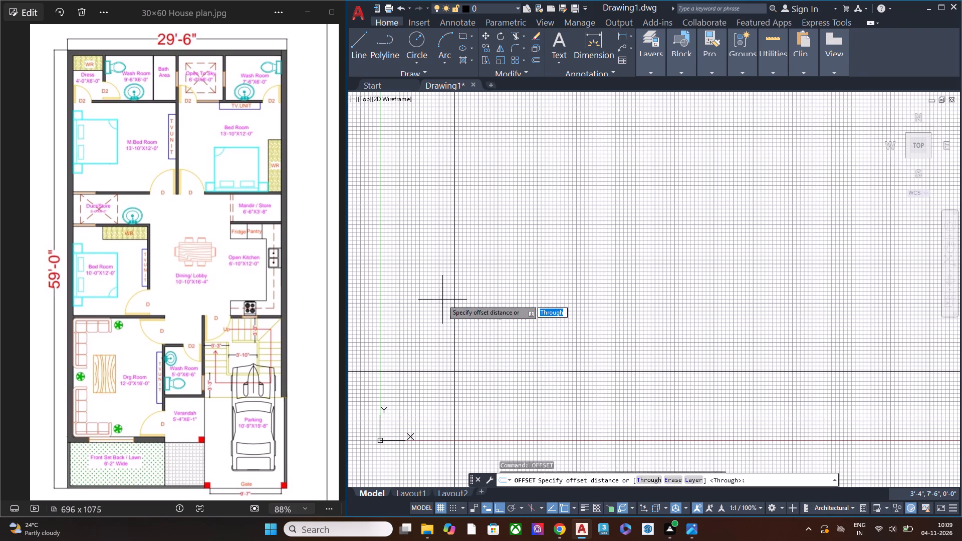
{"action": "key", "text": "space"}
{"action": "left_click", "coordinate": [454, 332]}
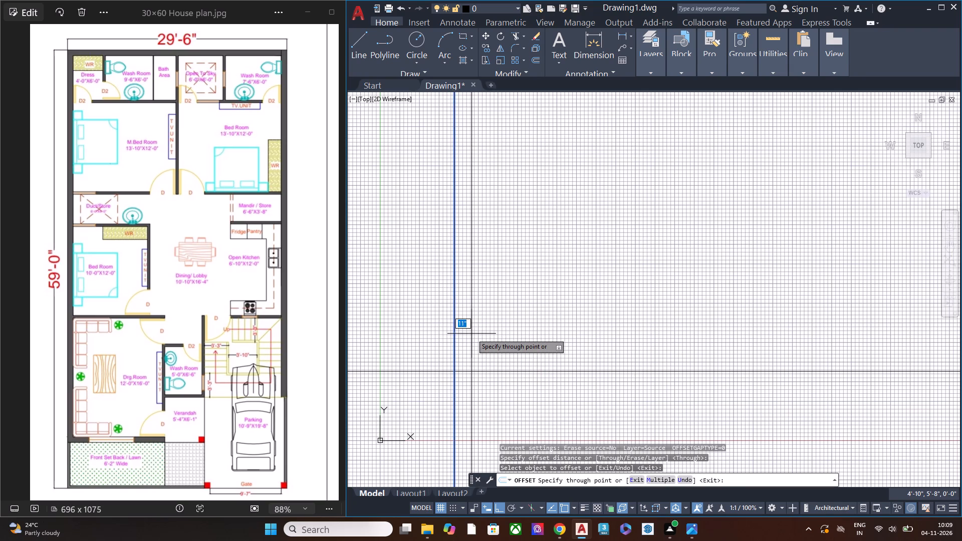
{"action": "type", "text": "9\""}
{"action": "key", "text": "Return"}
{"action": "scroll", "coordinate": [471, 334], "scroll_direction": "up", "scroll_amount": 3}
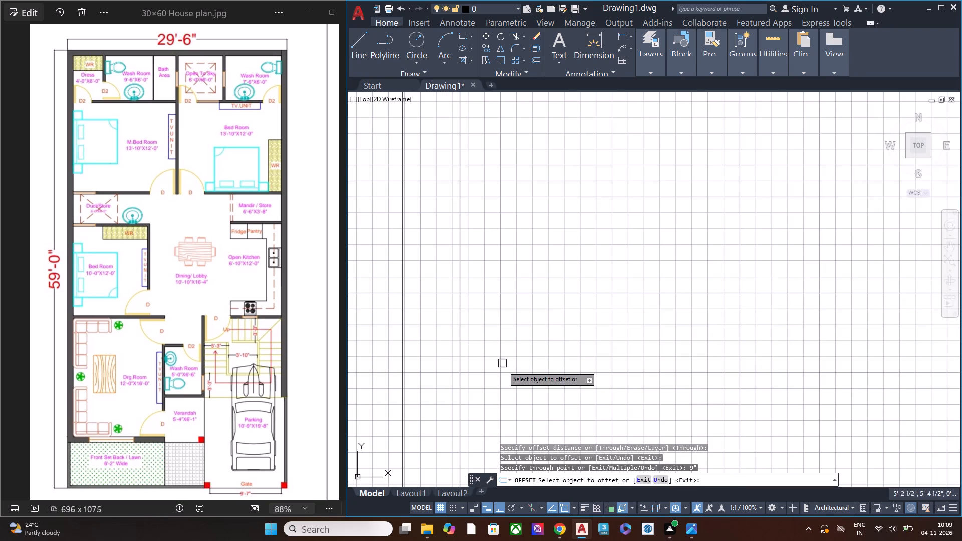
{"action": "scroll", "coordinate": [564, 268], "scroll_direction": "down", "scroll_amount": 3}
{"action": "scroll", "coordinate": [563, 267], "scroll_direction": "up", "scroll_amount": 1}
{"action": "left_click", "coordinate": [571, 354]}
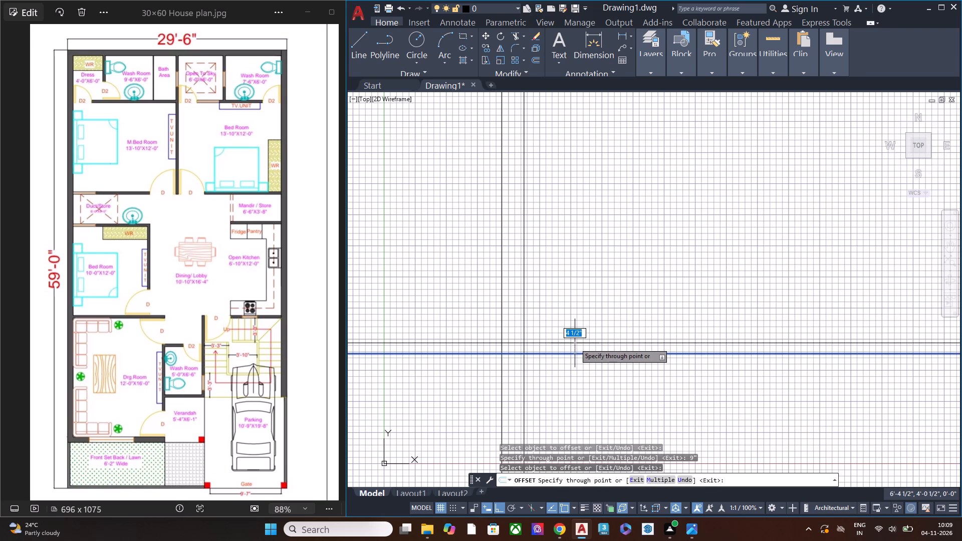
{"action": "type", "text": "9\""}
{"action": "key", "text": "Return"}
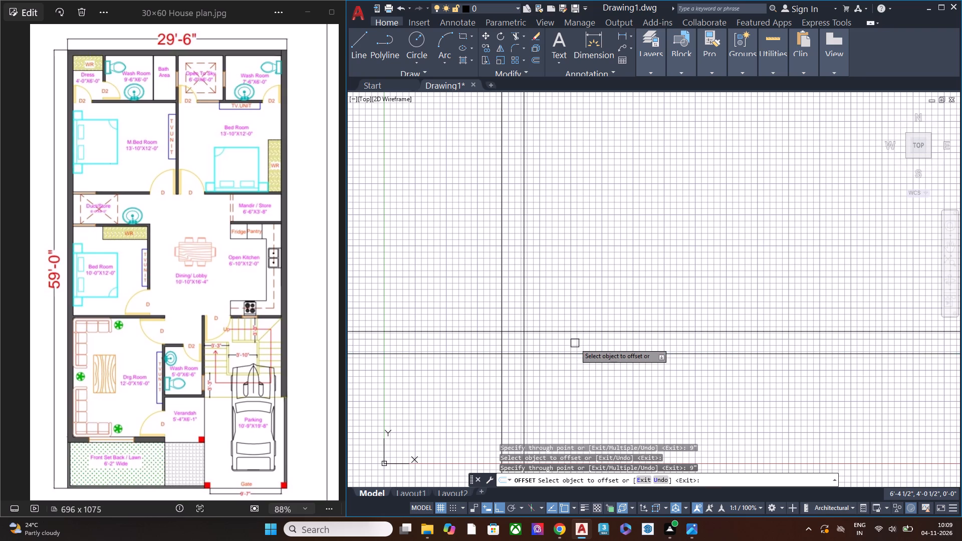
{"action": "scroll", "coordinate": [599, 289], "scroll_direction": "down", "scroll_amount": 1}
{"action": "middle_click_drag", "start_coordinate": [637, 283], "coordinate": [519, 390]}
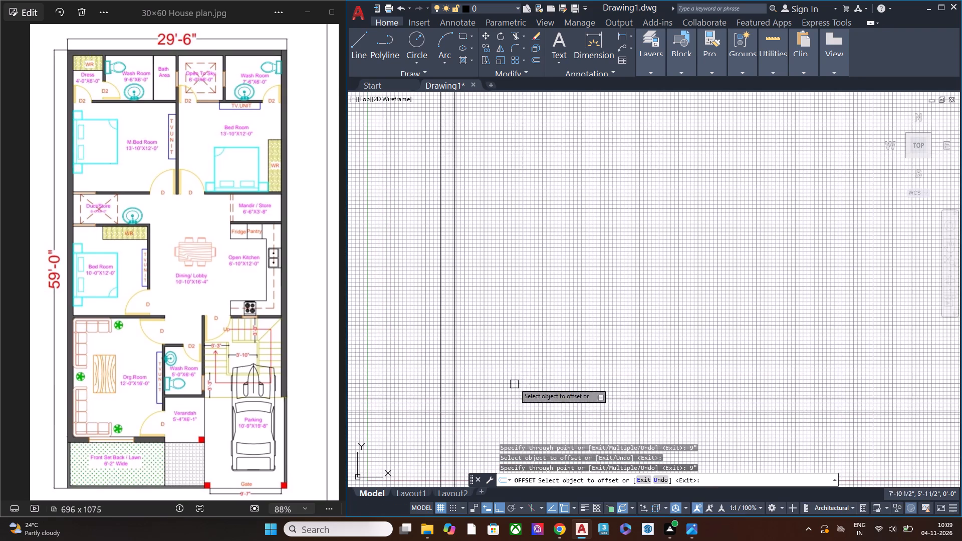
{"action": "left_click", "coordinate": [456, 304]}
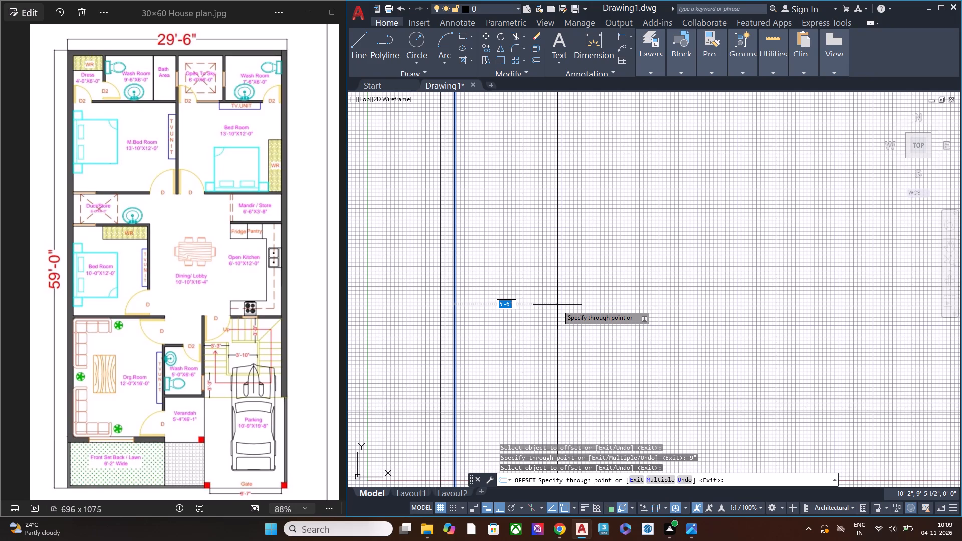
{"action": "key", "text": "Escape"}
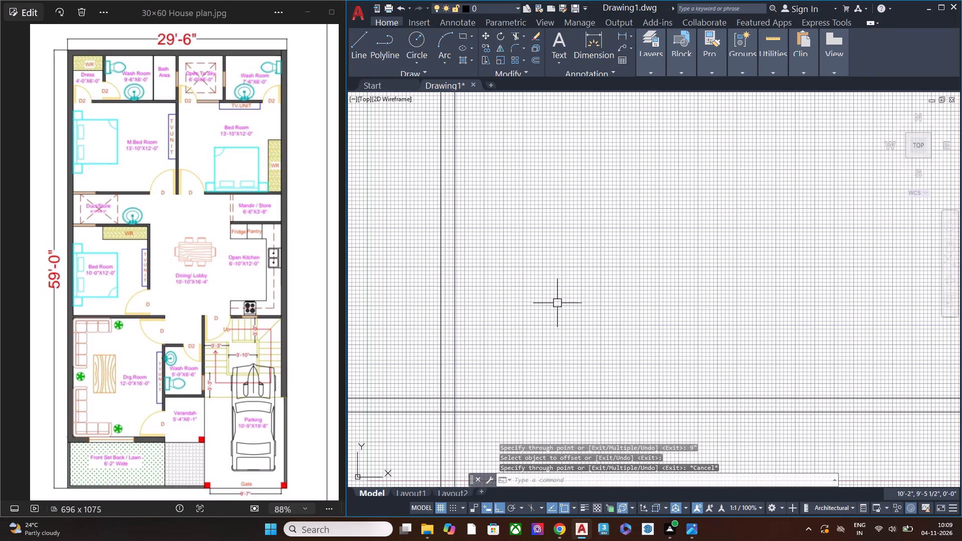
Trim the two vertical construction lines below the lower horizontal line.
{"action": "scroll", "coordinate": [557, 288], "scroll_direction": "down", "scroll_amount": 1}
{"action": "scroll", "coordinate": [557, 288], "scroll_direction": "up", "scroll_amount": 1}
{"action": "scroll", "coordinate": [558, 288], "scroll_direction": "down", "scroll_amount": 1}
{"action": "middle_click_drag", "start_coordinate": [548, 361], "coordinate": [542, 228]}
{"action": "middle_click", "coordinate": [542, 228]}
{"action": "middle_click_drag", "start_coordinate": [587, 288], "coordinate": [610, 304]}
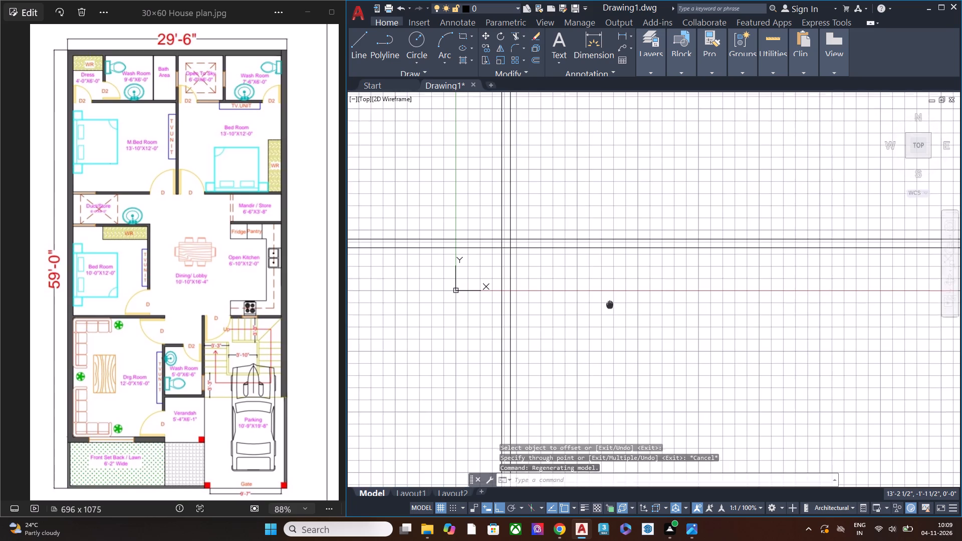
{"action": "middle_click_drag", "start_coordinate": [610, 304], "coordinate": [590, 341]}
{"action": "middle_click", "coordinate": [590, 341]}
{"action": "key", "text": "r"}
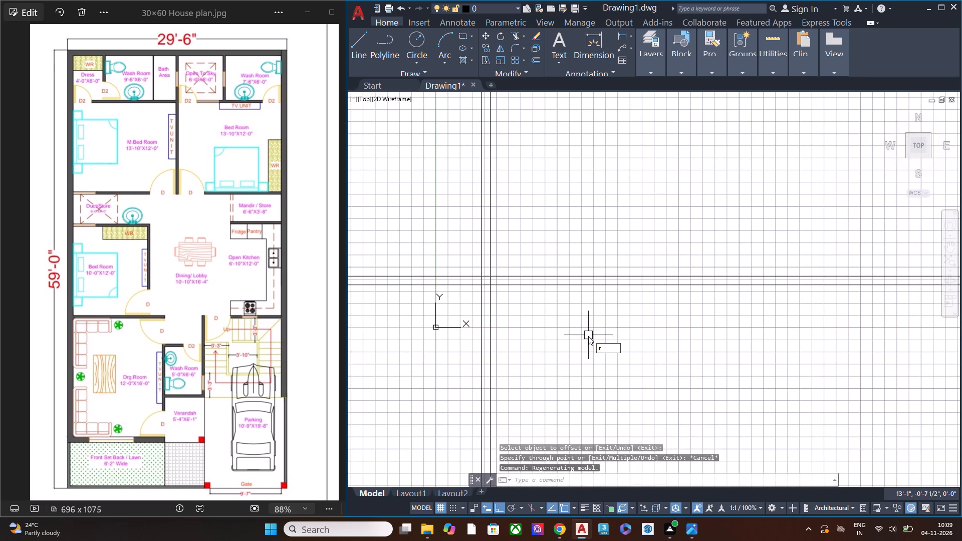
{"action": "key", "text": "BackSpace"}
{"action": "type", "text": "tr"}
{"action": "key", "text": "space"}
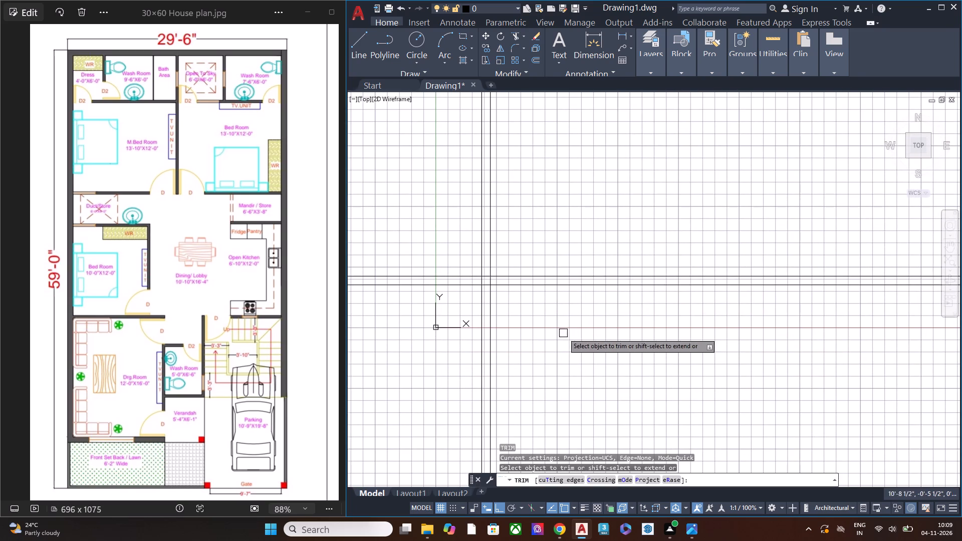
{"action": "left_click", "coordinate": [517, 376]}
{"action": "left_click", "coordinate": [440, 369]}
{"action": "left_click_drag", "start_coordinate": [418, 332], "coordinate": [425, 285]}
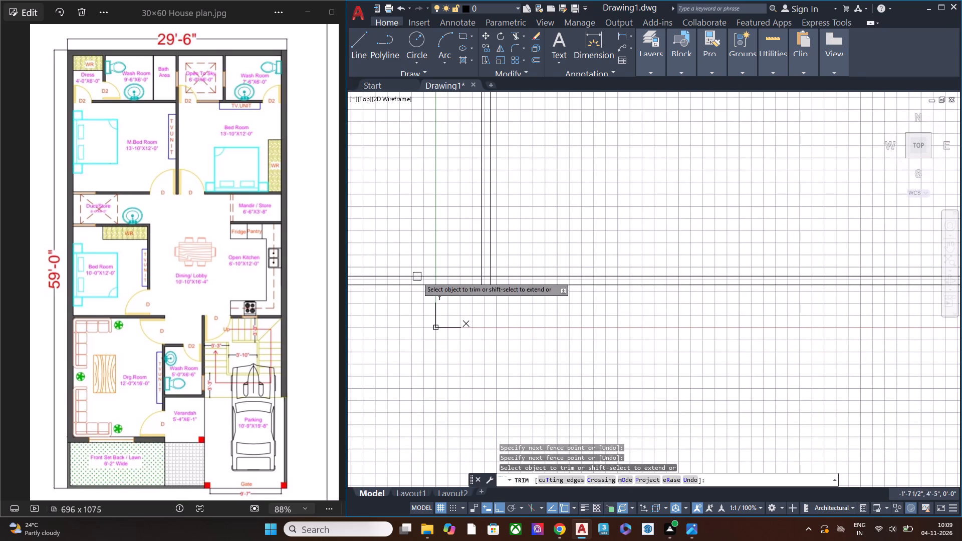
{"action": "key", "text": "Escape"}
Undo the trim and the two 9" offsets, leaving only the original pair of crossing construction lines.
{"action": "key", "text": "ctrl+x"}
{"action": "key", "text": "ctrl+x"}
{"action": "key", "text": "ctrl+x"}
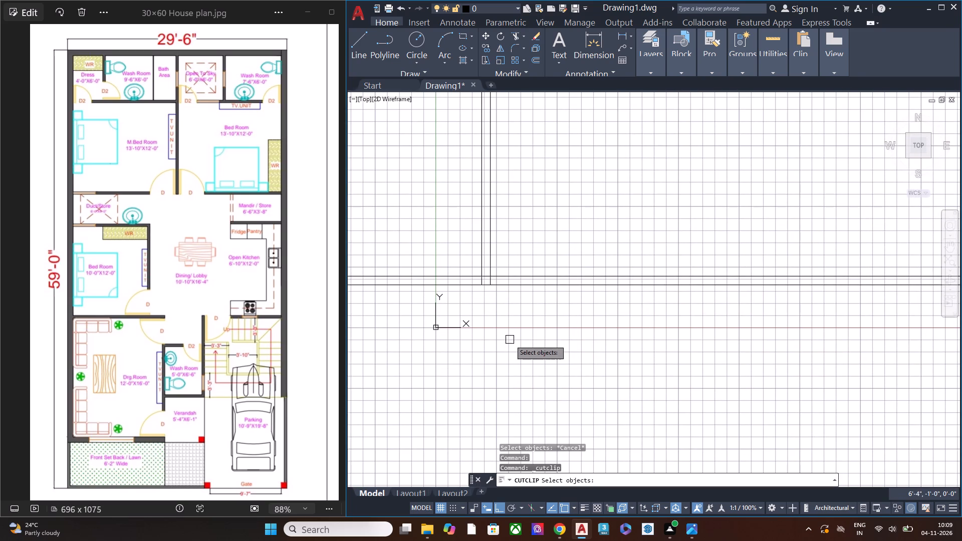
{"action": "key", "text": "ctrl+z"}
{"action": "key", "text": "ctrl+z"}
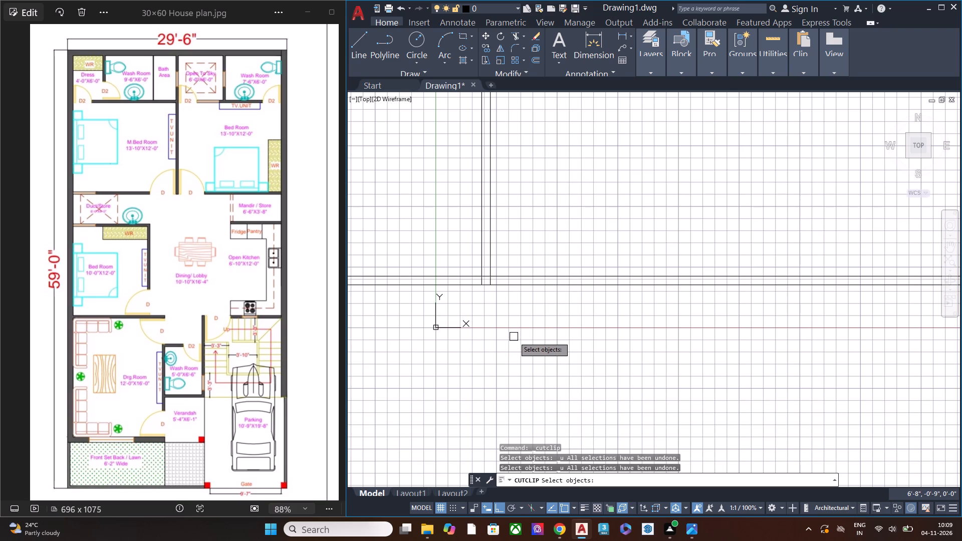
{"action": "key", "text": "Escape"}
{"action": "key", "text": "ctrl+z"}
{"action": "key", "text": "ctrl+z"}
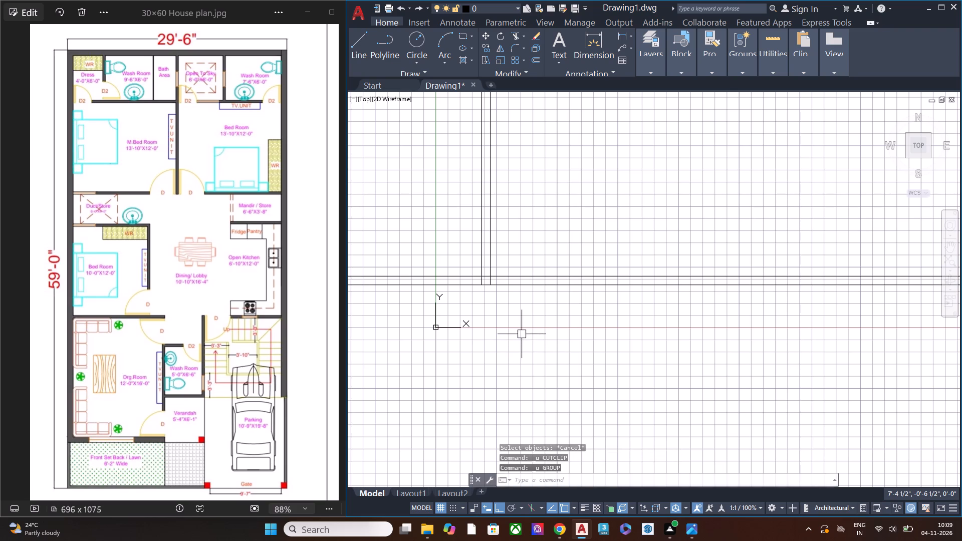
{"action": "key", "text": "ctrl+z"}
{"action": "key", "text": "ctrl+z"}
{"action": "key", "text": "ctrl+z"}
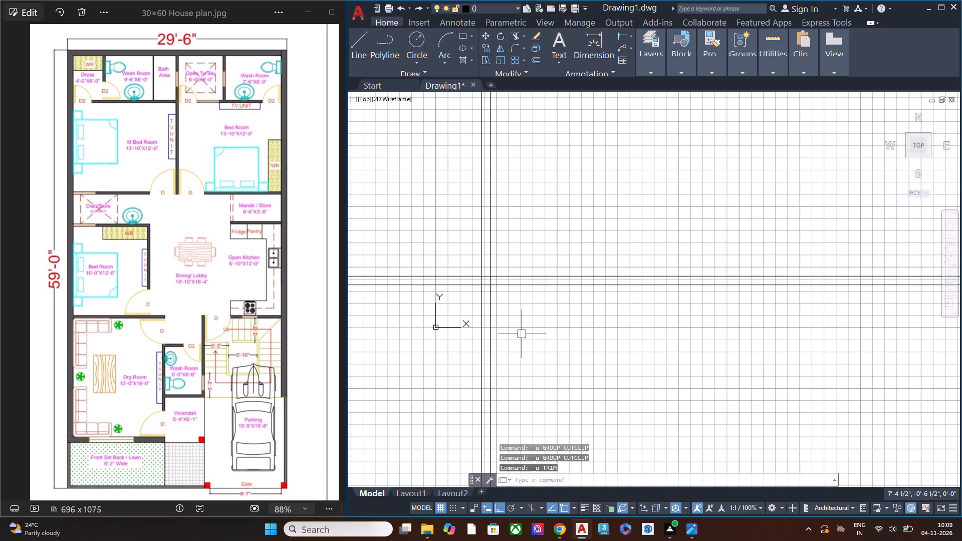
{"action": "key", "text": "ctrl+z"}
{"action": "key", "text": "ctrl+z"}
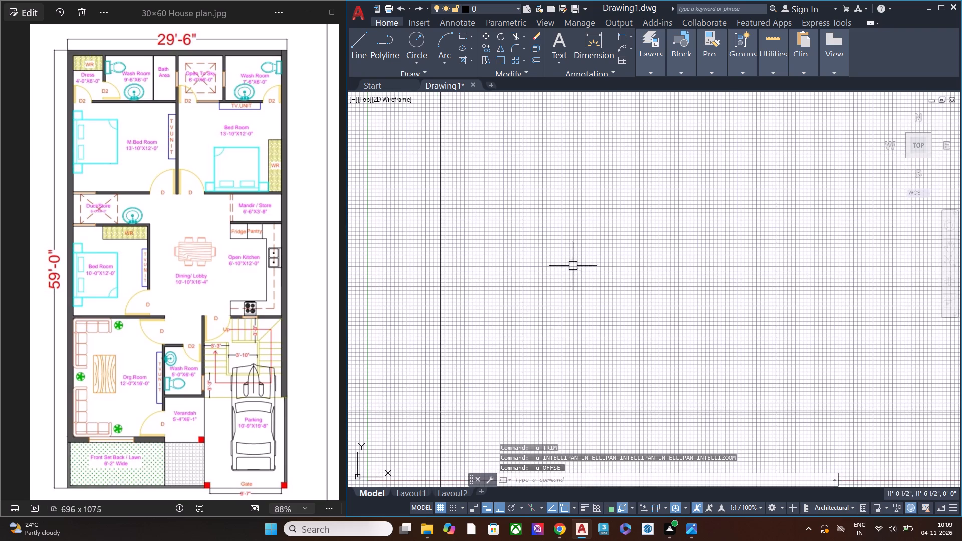
Offset the vertical construction line 9" to its right and the horizontal construction line 9" upward for the outer wall thickness.
{"action": "scroll", "coordinate": [571, 268], "scroll_direction": "down", "scroll_amount": 1}
{"action": "middle_click", "coordinate": [554, 361]}
{"action": "middle_click_drag", "start_coordinate": [566, 303], "coordinate": [543, 334]}
{"action": "scroll", "coordinate": [541, 333], "scroll_direction": "up", "scroll_amount": 3}
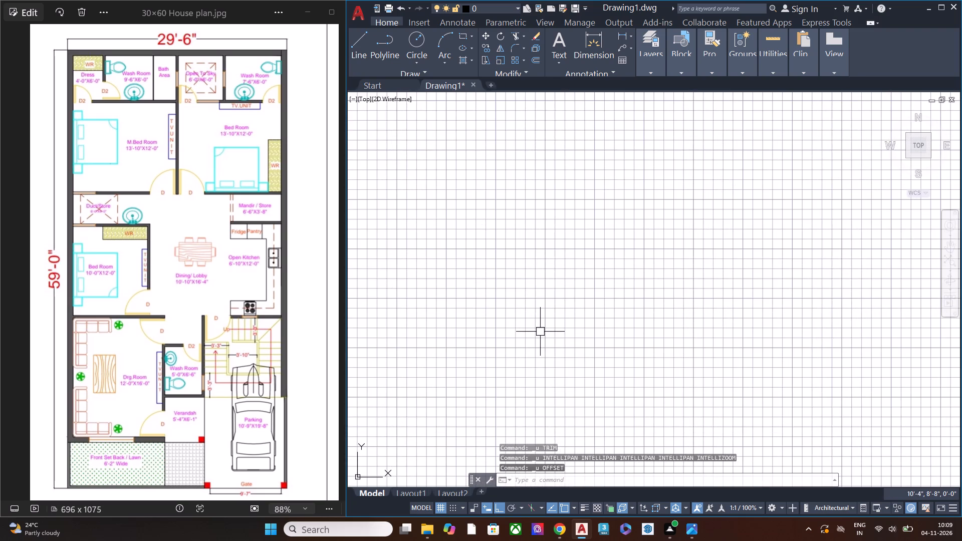
{"action": "key", "text": "o"}
{"action": "left_click", "coordinate": [584, 353]}
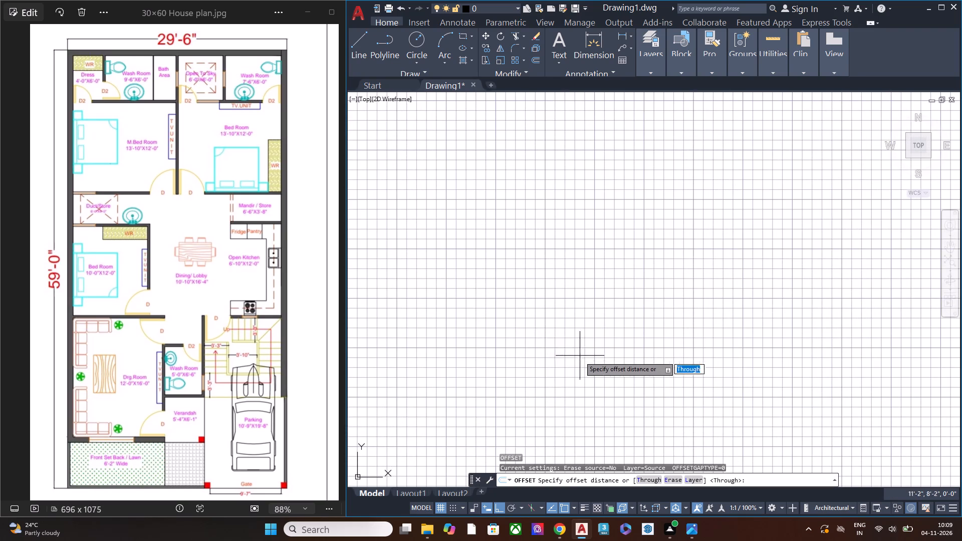
{"action": "scroll", "coordinate": [581, 289], "scroll_direction": "down", "scroll_amount": 2}
{"action": "key", "text": "space"}
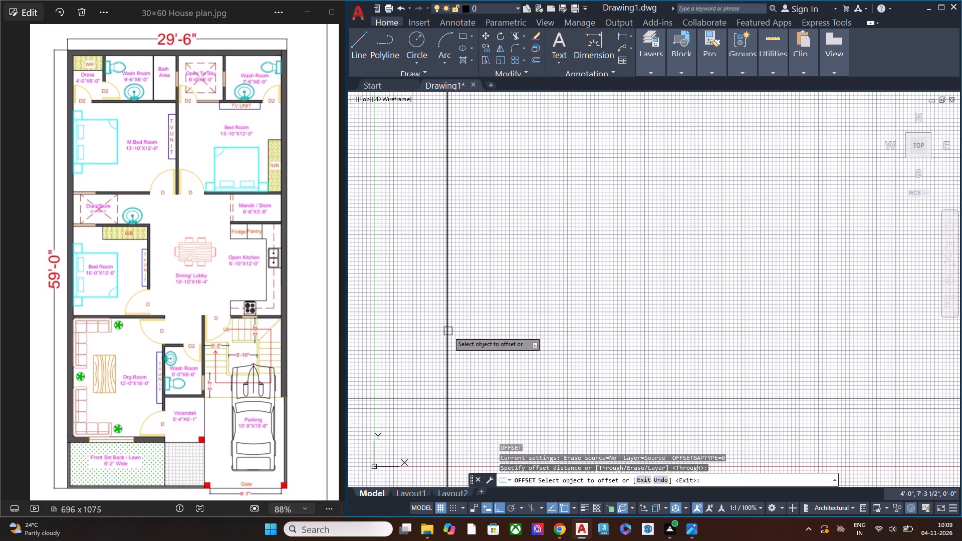
{"action": "left_click", "coordinate": [448, 331]}
{"action": "type", "text": "9\""}
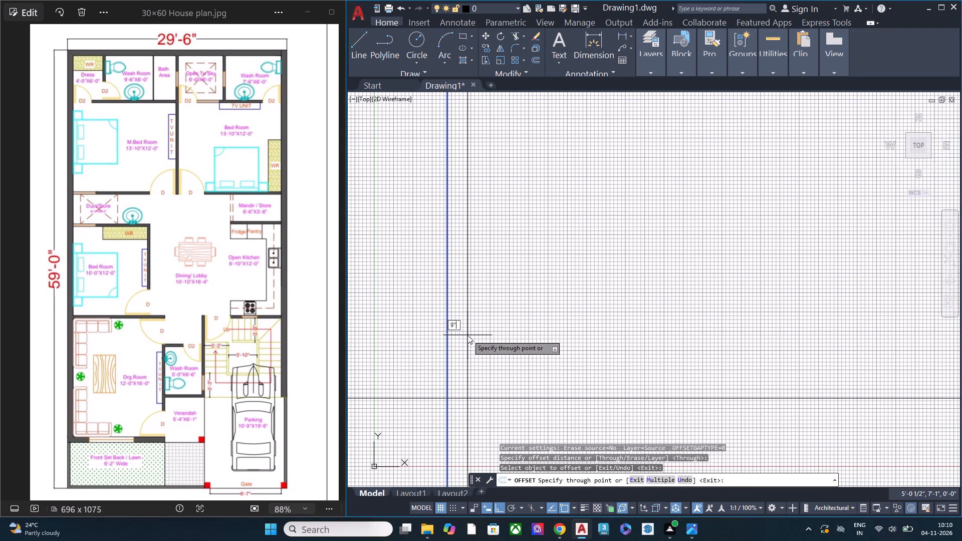
{"action": "key", "text": "Return"}
{"action": "left_click", "coordinate": [505, 398]}
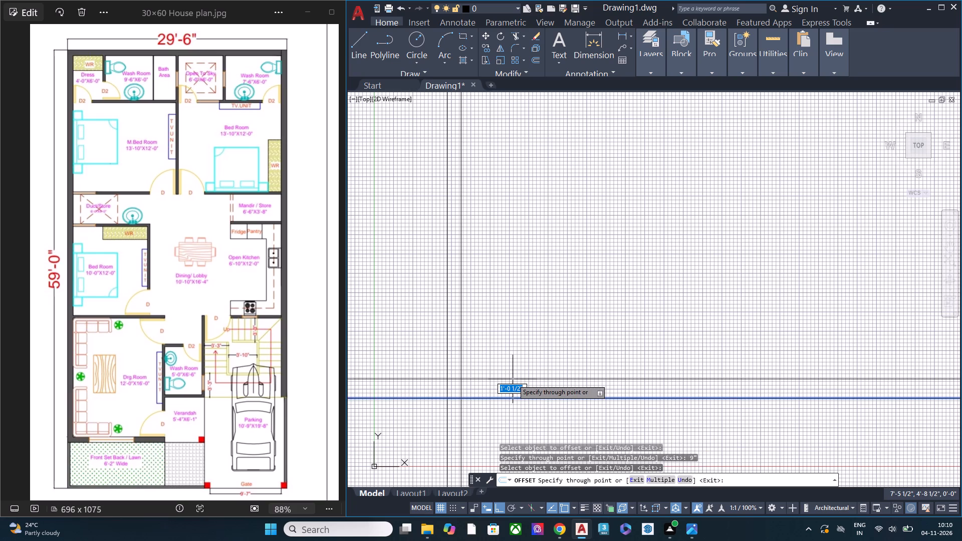
{"action": "type", "text": "9\""}
{"action": "key", "text": "Return"}
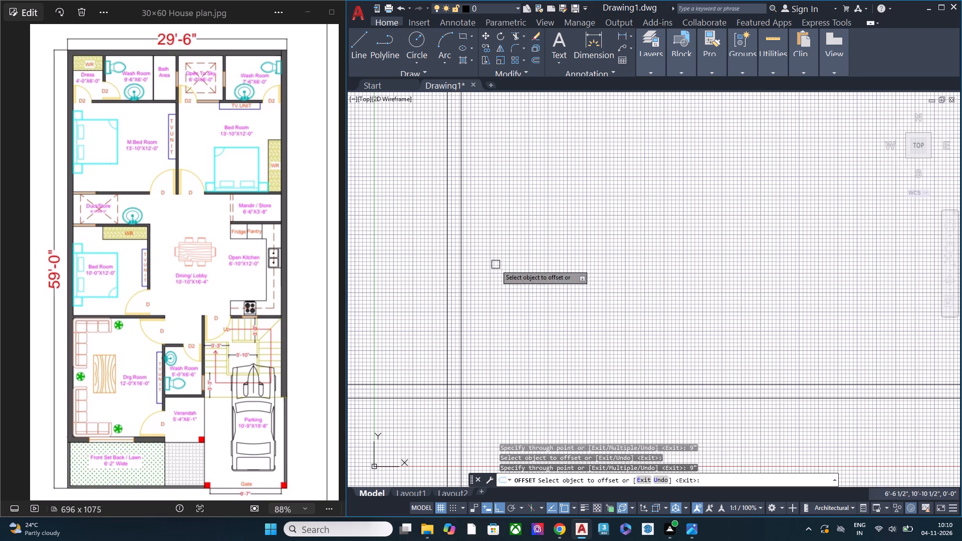
{"action": "left_click", "coordinate": [463, 272]}
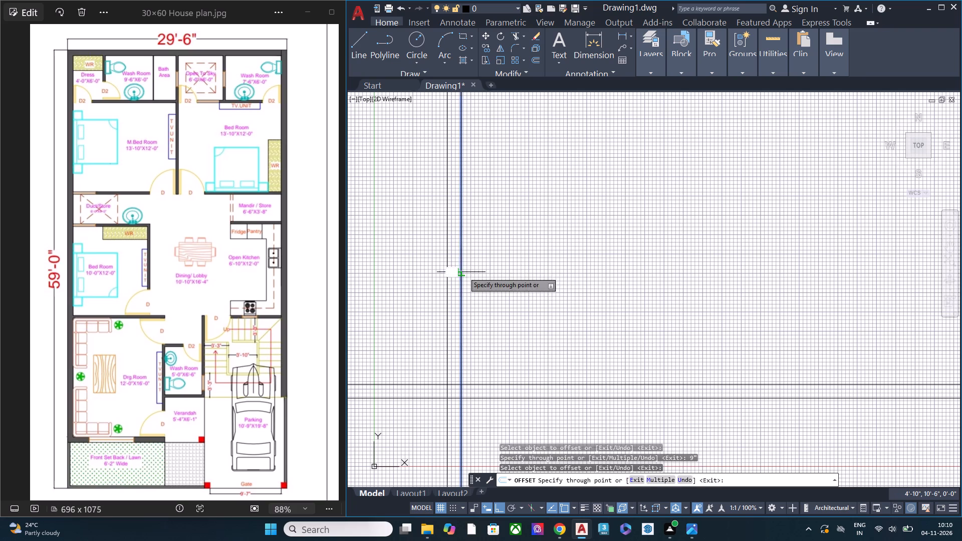
{"action": "key", "text": "Escape"}
Trim the vertical pair above the upper horizontal line and the horizontal pair left of the outer vertical line to form the top-left wall corner.
{"action": "scroll", "coordinate": [537, 264], "scroll_direction": "down", "scroll_amount": 1}
{"action": "scroll", "coordinate": [537, 264], "scroll_direction": "up", "scroll_amount": 1}
{"action": "scroll", "coordinate": [537, 264], "scroll_direction": "down", "scroll_amount": 1}
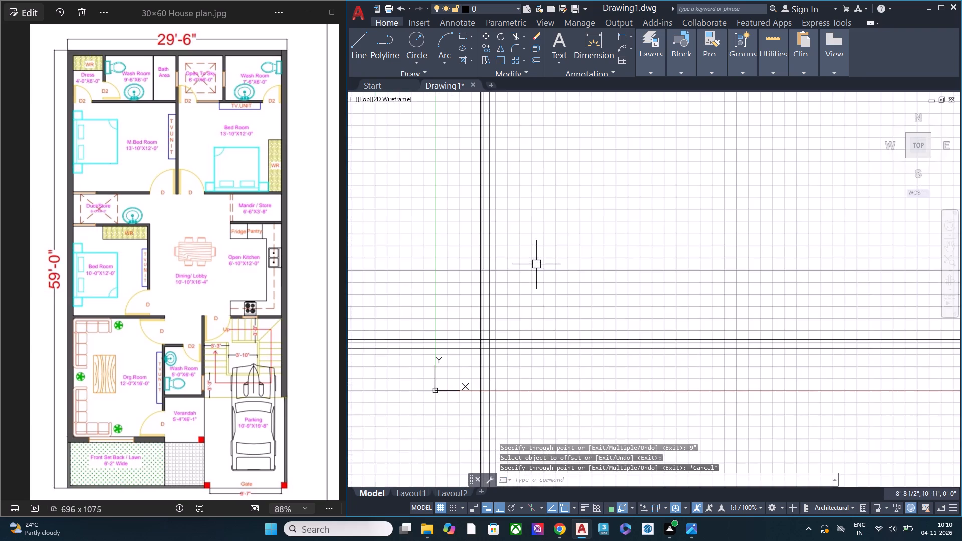
{"action": "middle_click_drag", "start_coordinate": [537, 345], "coordinate": [480, 224]}
{"action": "scroll", "coordinate": [536, 344], "scroll_direction": "up", "scroll_amount": 1}
{"action": "middle_click_drag", "start_coordinate": [484, 245], "coordinate": [546, 241]}
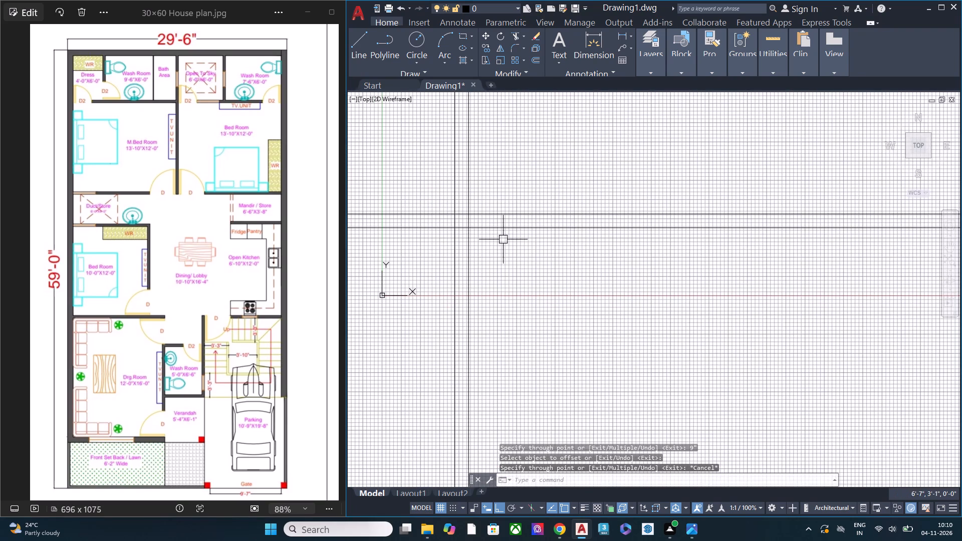
{"action": "type", "text": "tr"}
{"action": "key", "text": "space"}
{"action": "left_click_drag", "start_coordinate": [521, 178], "coordinate": [516, 178]}
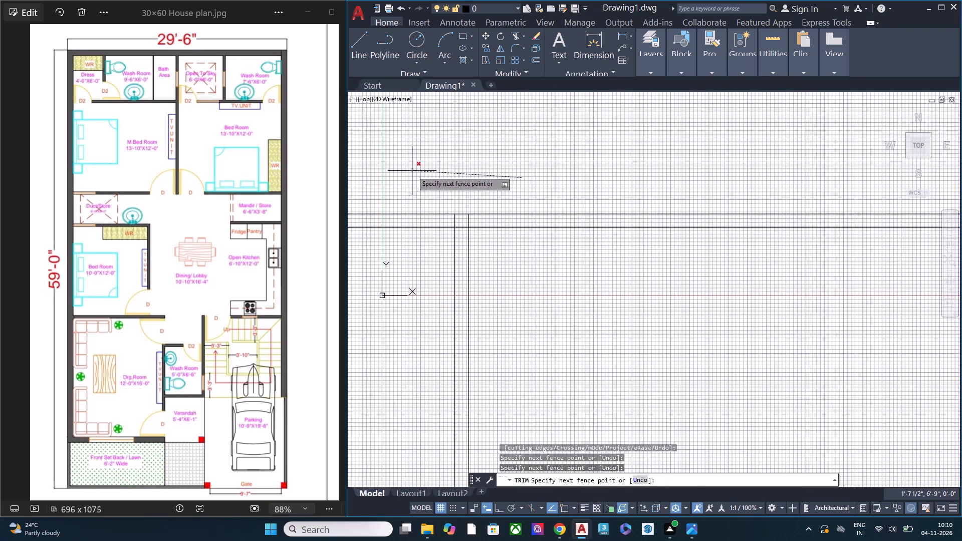
{"action": "left_click", "coordinate": [412, 171]}
{"action": "left_click_drag", "start_coordinate": [414, 172], "coordinate": [419, 190]}
{"action": "left_click_drag", "start_coordinate": [428, 274], "coordinate": [431, 192]}
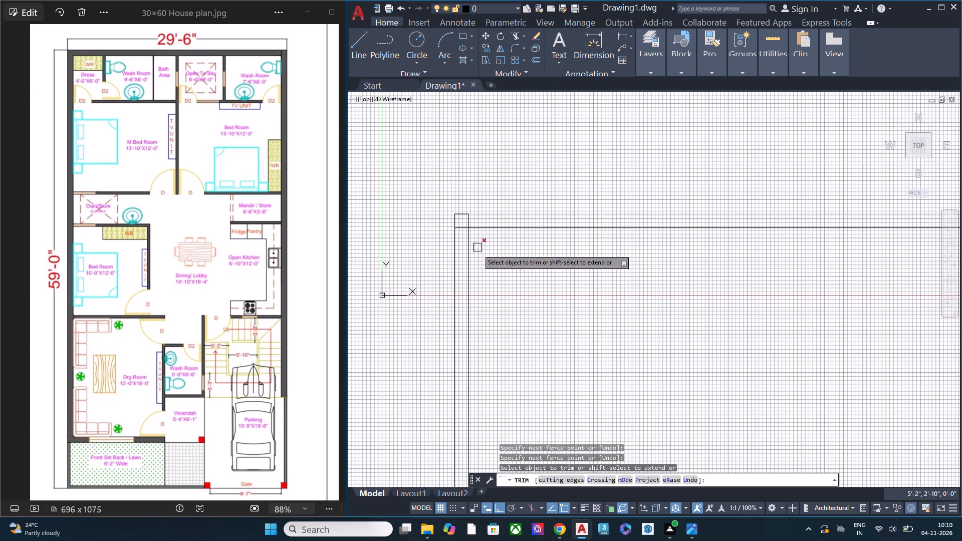
{"action": "key", "text": "Escape"}
Offset the left wall's inner vertical line 4' to the right for the Dress room width.
{"action": "key", "text": "o"}
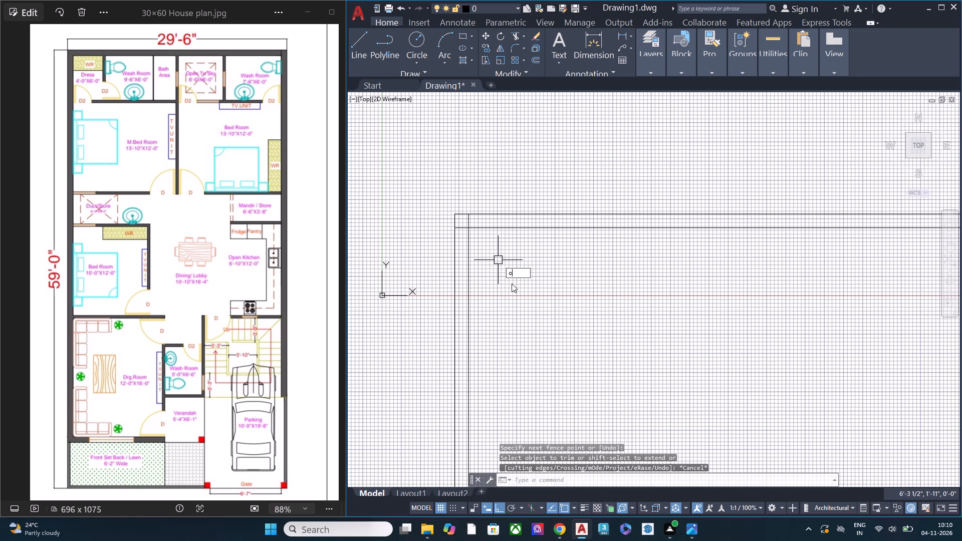
{"action": "left_click", "coordinate": [532, 282]}
{"action": "key", "text": "space"}
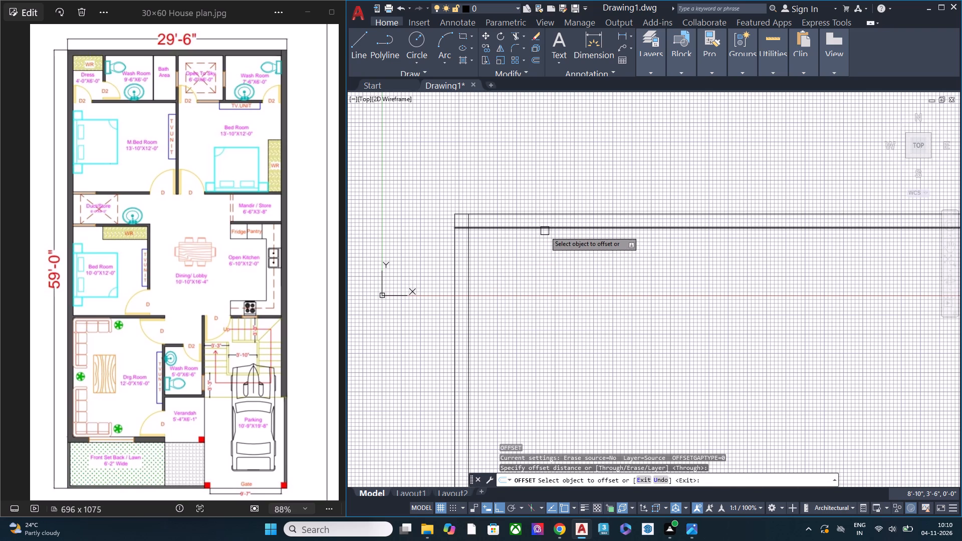
{"action": "left_click", "coordinate": [470, 284]}
{"action": "type", "text": "4'"}
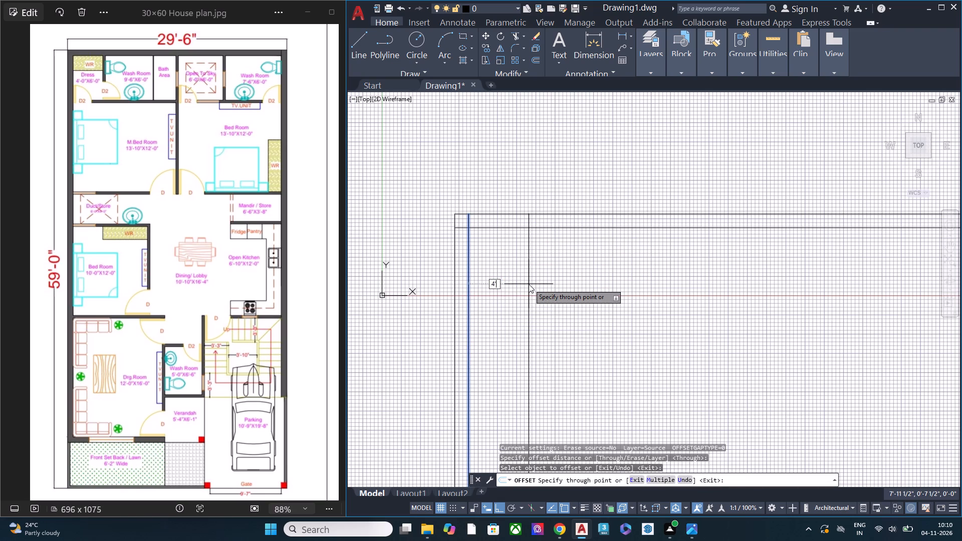
{"action": "key", "text": "Return"}
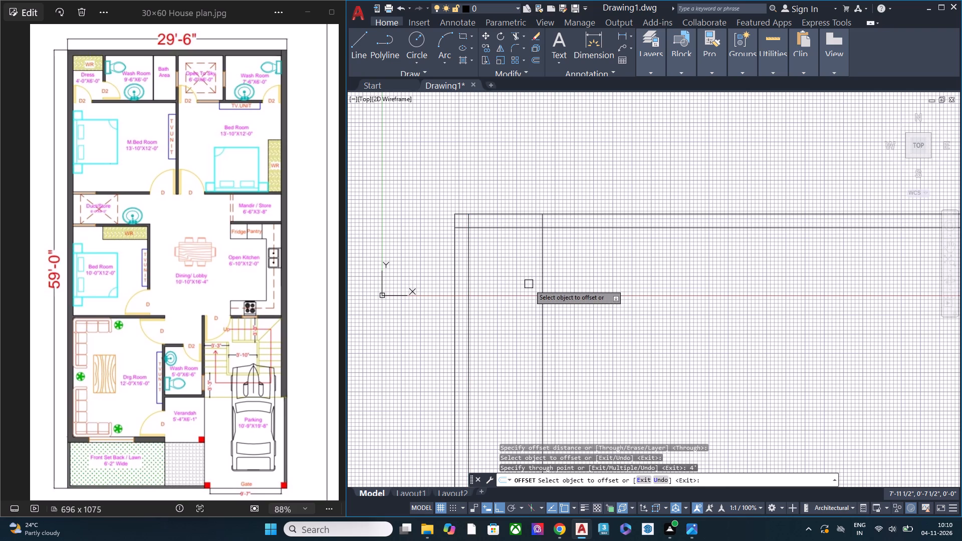
Offset the Dress room's vertical line 6" to the right for the partition wall thickness.
{"action": "left_click", "coordinate": [540, 286]}
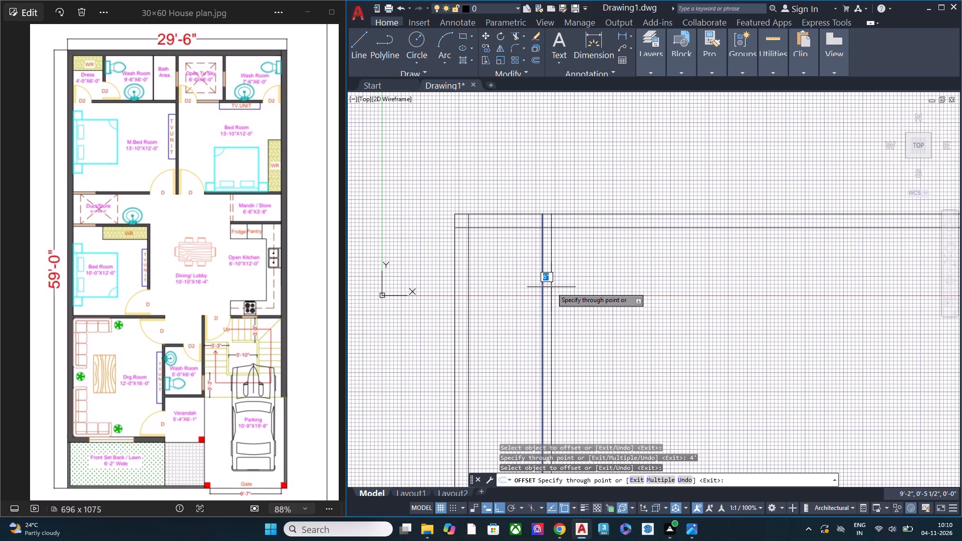
{"action": "type", "text": "6\""}
{"action": "key", "text": "Return"}
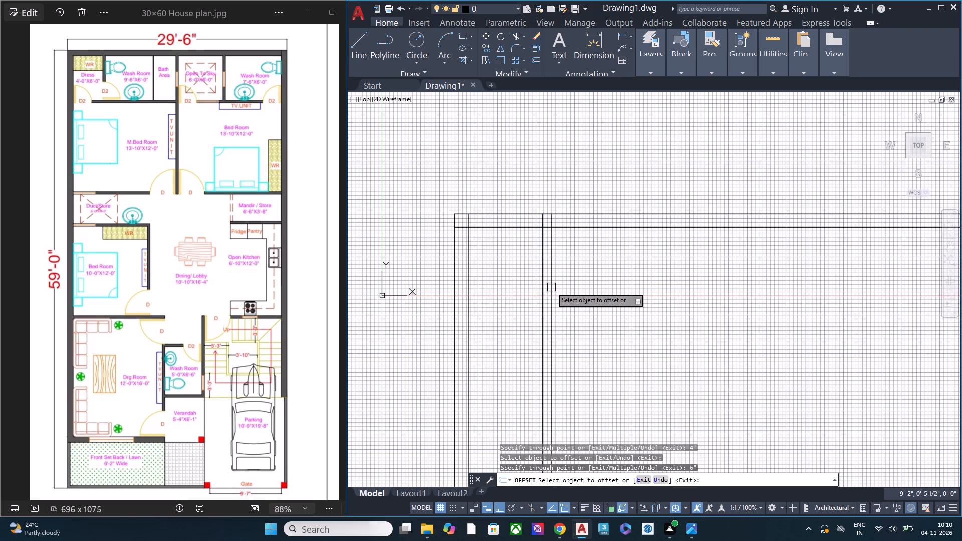
Offset the Dress partition's outer line 9'6" to the right for the Wash Room and Bath Area, with a 6" wall beyond it.
{"action": "left_click_drag", "start_coordinate": [553, 291], "coordinate": [558, 293]}
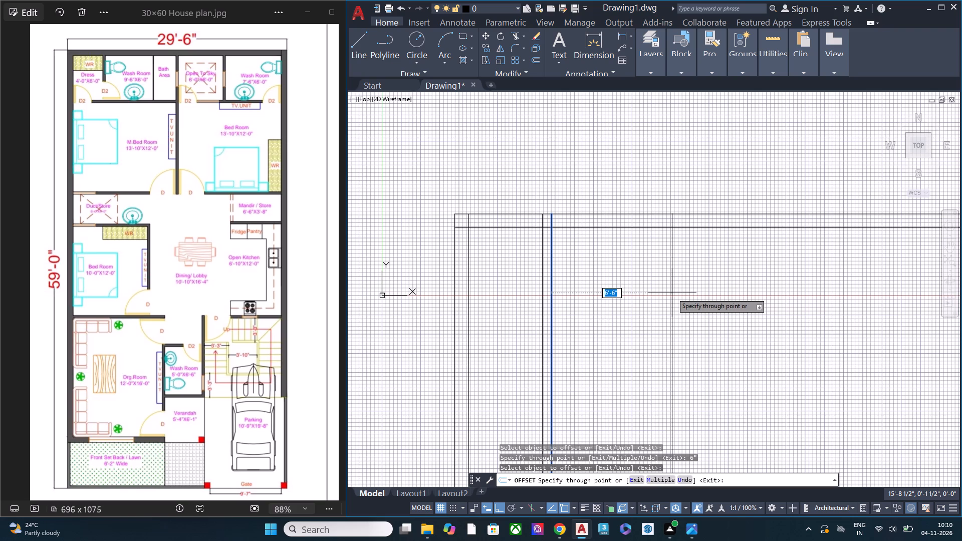
{"action": "type", "text": "9'"}
{"action": "type", "text": "6\""}
{"action": "key", "text": "Return"}
{"action": "scroll", "coordinate": [603, 234], "scroll_direction": "down", "scroll_amount": 1}
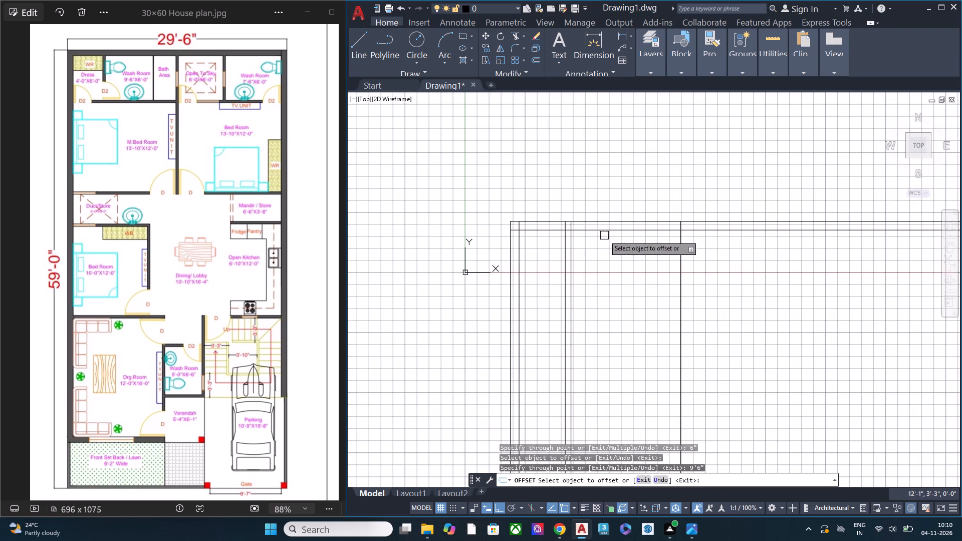
{"action": "scroll", "coordinate": [94, 72], "scroll_direction": "up", "scroll_amount": 4}
{"action": "scroll", "coordinate": [95, 60], "scroll_direction": "down", "scroll_amount": 1}
{"action": "scroll", "coordinate": [108, 62], "scroll_direction": "up", "scroll_amount": 2}
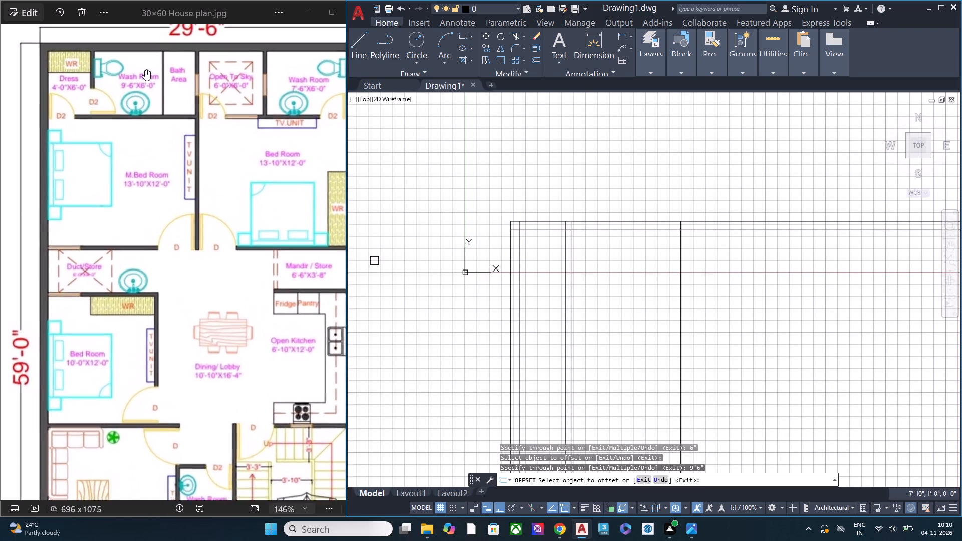
{"action": "scroll", "coordinate": [145, 70], "scroll_direction": "up", "scroll_amount": 2}
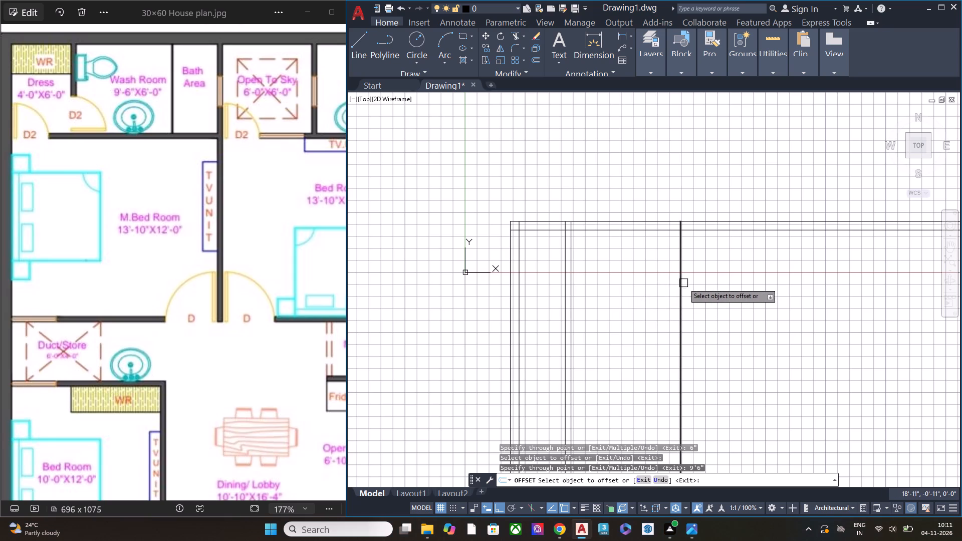
{"action": "left_click", "coordinate": [683, 283]}
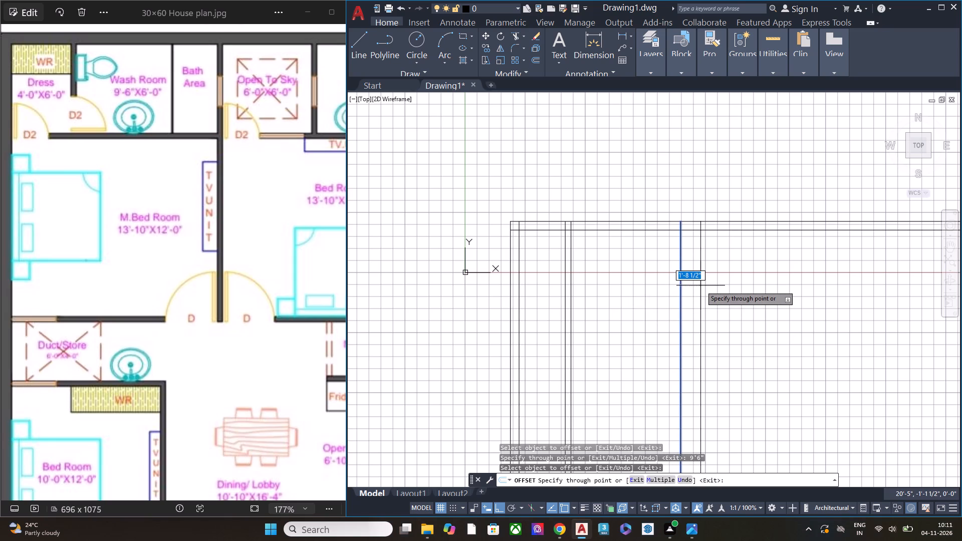
{"action": "type", "text": "6\""}
{"action": "key", "text": "Return"}
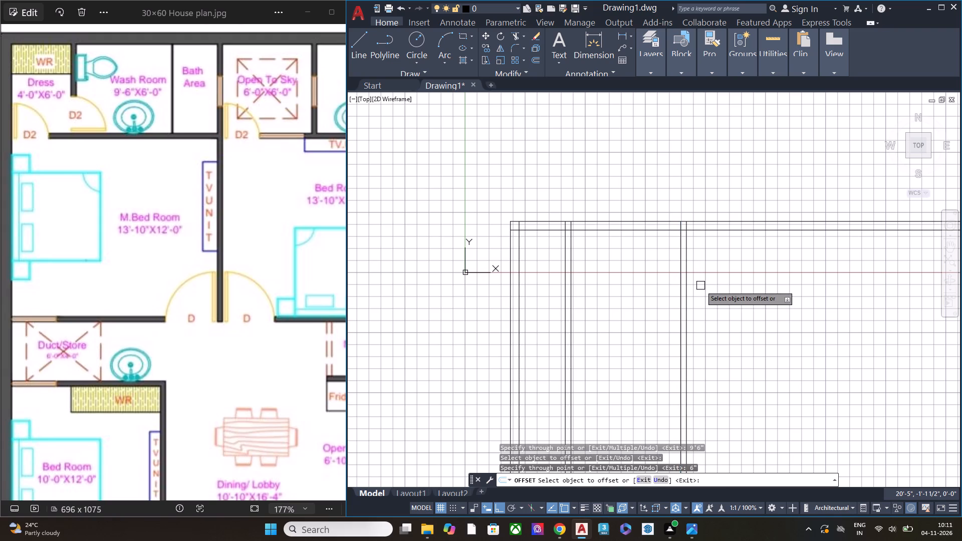
Offset the Bath Area wall's far line 6' to the right for the Open To Sky width, with a 6" wall beyond it.
{"action": "scroll", "coordinate": [581, 258], "scroll_direction": "down", "scroll_amount": 1}
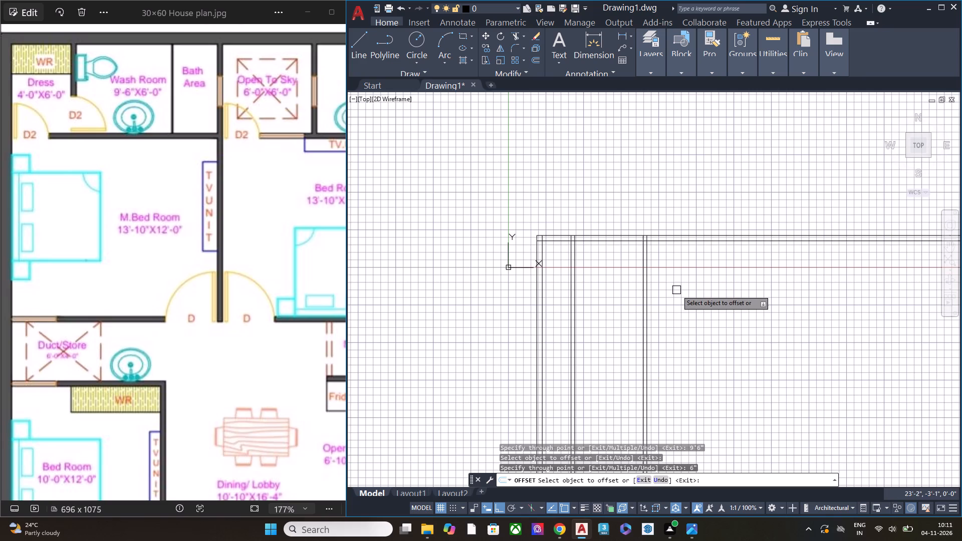
{"action": "middle_click_drag", "start_coordinate": [676, 290], "coordinate": [587, 235]}
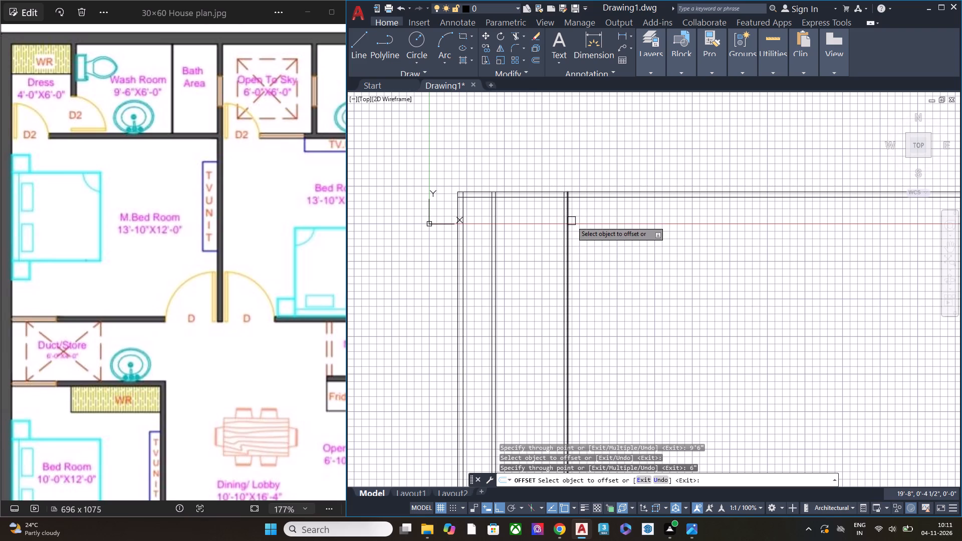
{"action": "left_click", "coordinate": [567, 227]}
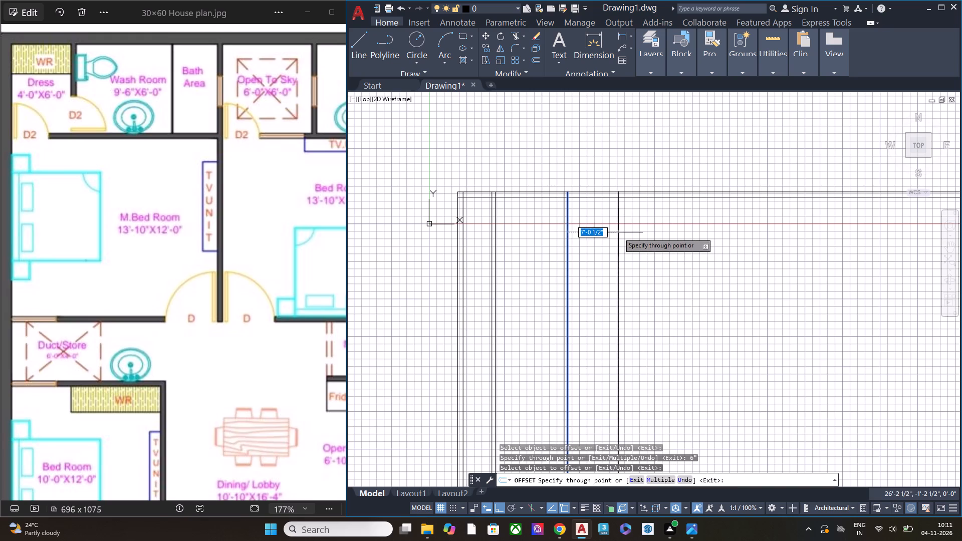
{"action": "scroll", "coordinate": [318, 197], "scroll_direction": "down", "scroll_amount": 5}
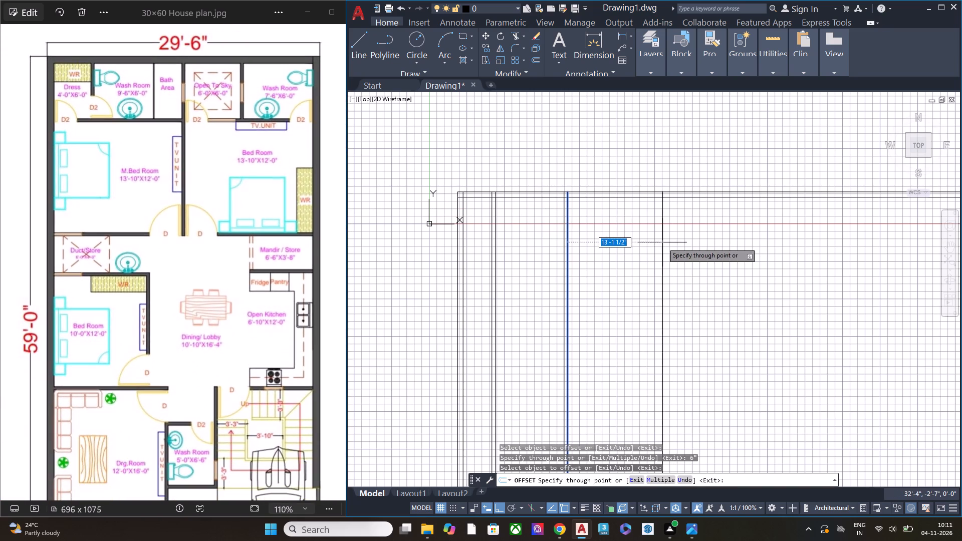
{"action": "type", "text": "6'"}
{"action": "key", "text": "Return"}
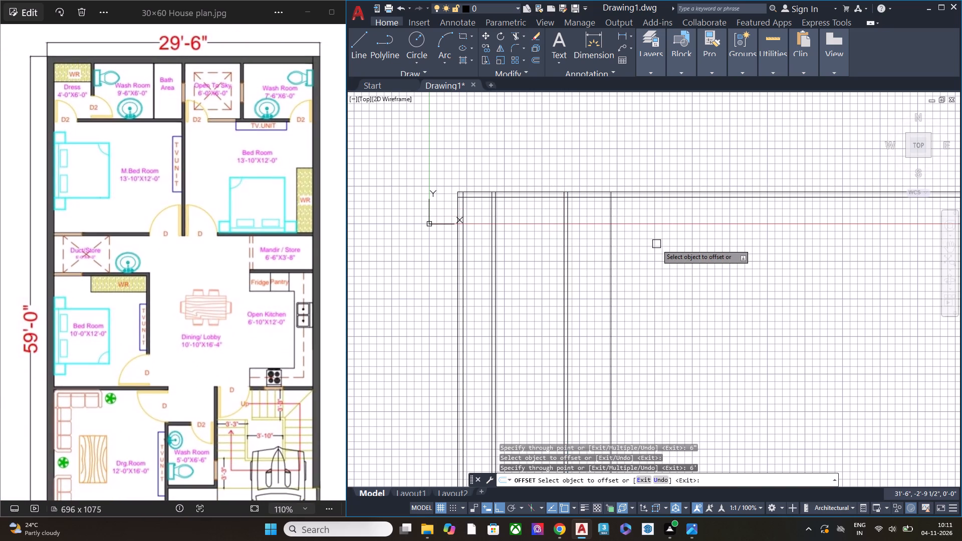
{"action": "left_click", "coordinate": [610, 241]}
{"action": "type", "text": "6\""}
{"action": "key", "text": "Return"}
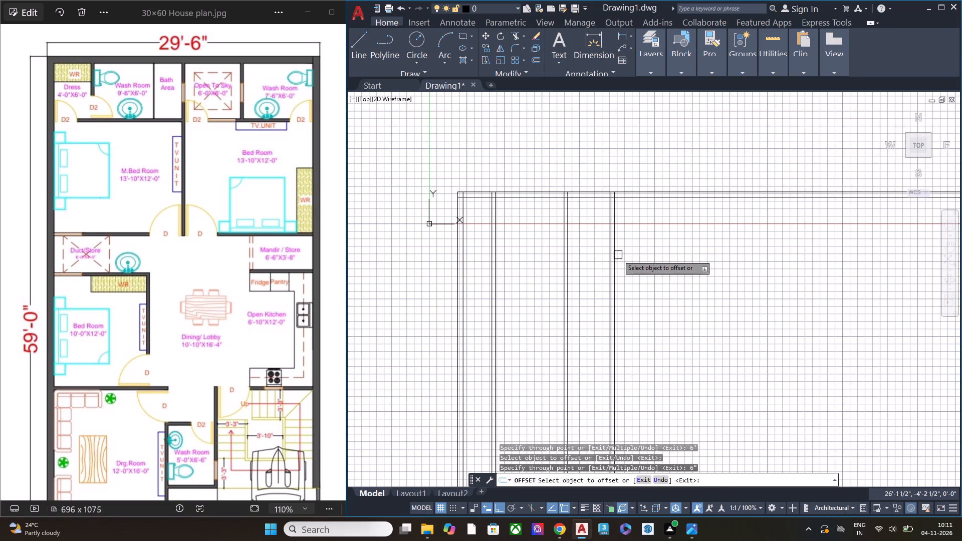
Offset the Open To Sky wall's far line 7'6" to the right for the second Wash Room, with a 9" outer wall beyond it.
{"action": "left_click", "coordinate": [617, 255]}
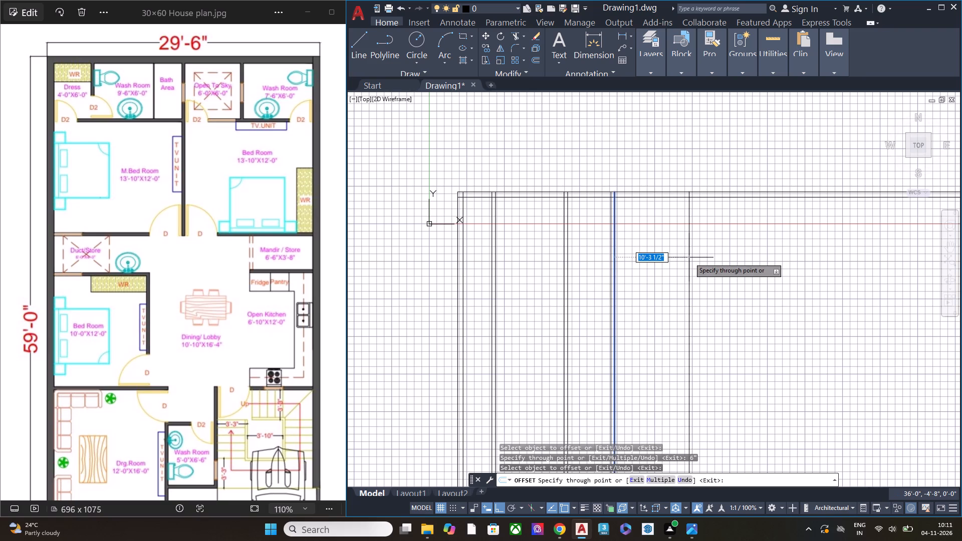
{"action": "type", "text": "7'"}
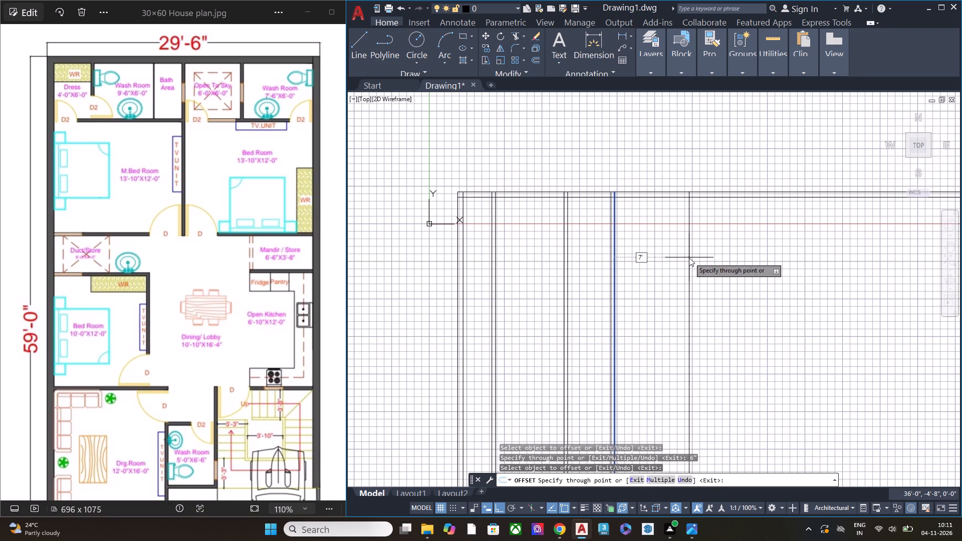
{"action": "type", "text": "6\""}
{"action": "key", "text": "Return"}
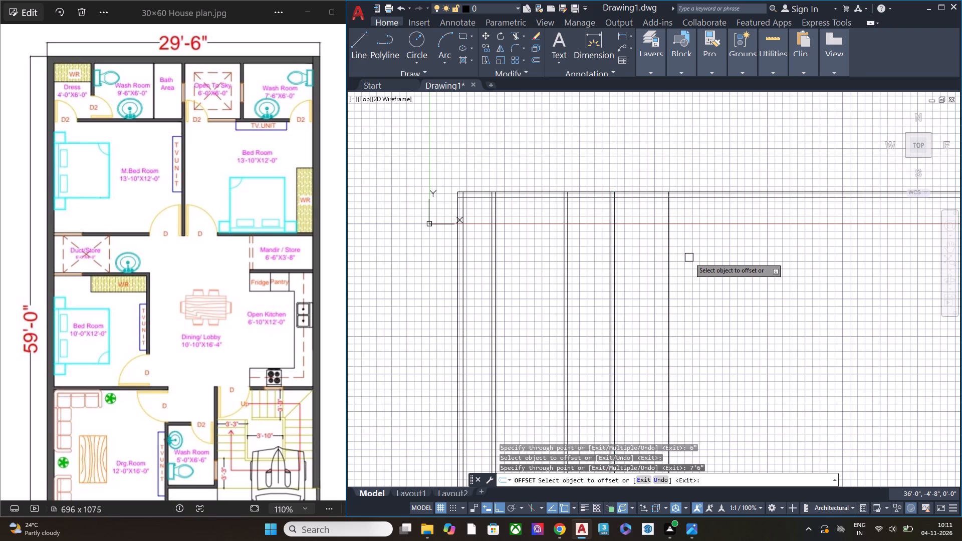
{"action": "left_click_drag", "start_coordinate": [670, 269], "coordinate": [679, 273]}
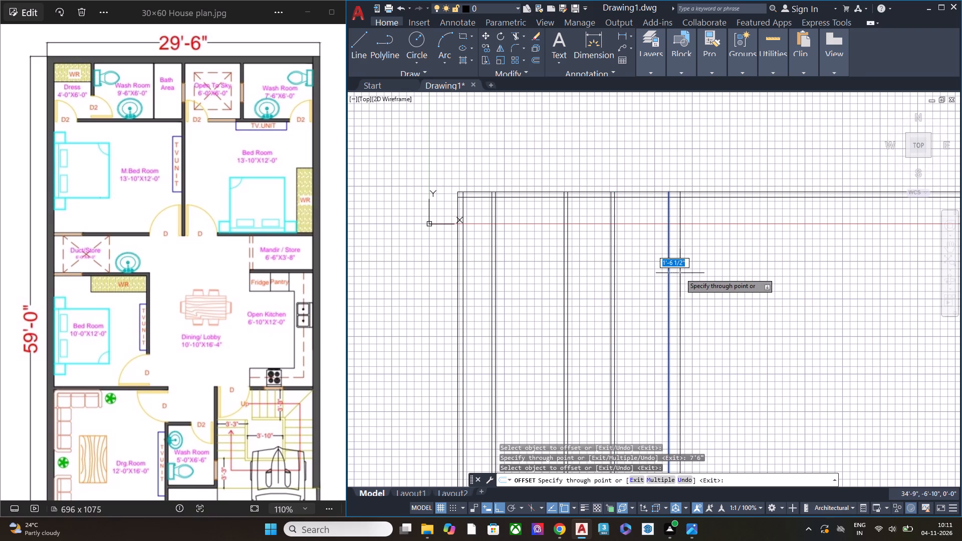
{"action": "type", "text": "9\""}
{"action": "key", "text": "Return"}
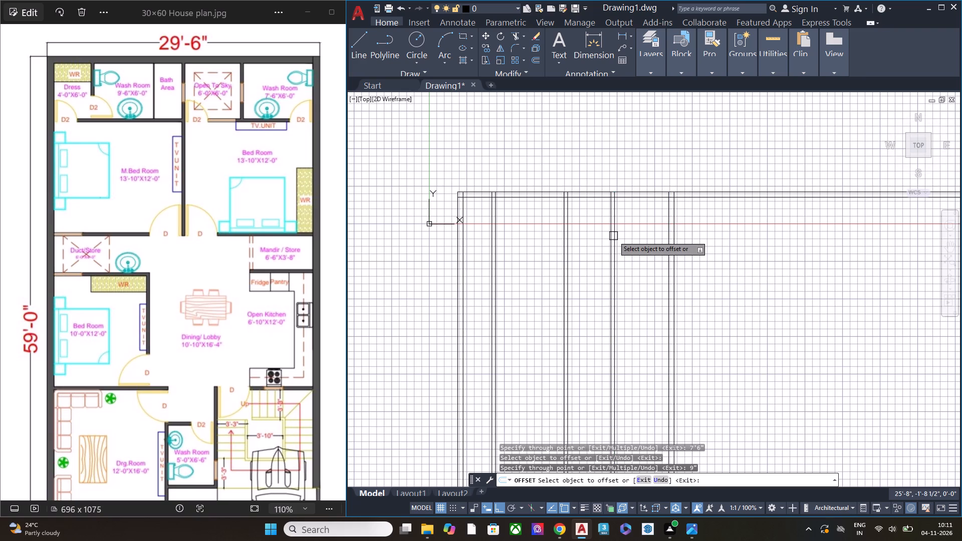
Offset the top wall's inner horizontal line 6' downward for the top rooms' depth, with a 6" wall below it.
{"action": "left_click", "coordinate": [545, 200]}
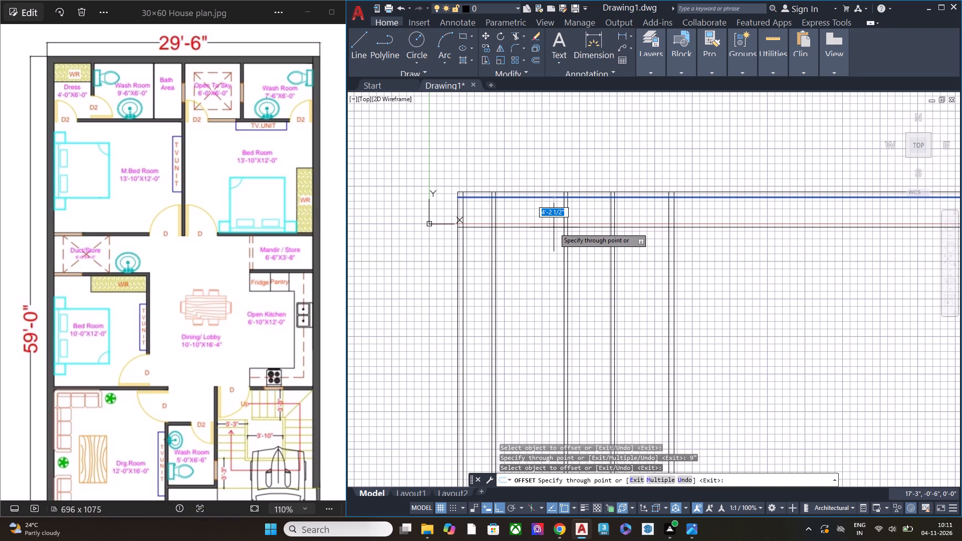
{"action": "type", "text": "6'"}
{"action": "key", "text": "Return"}
{"action": "left_click", "coordinate": [526, 241]}
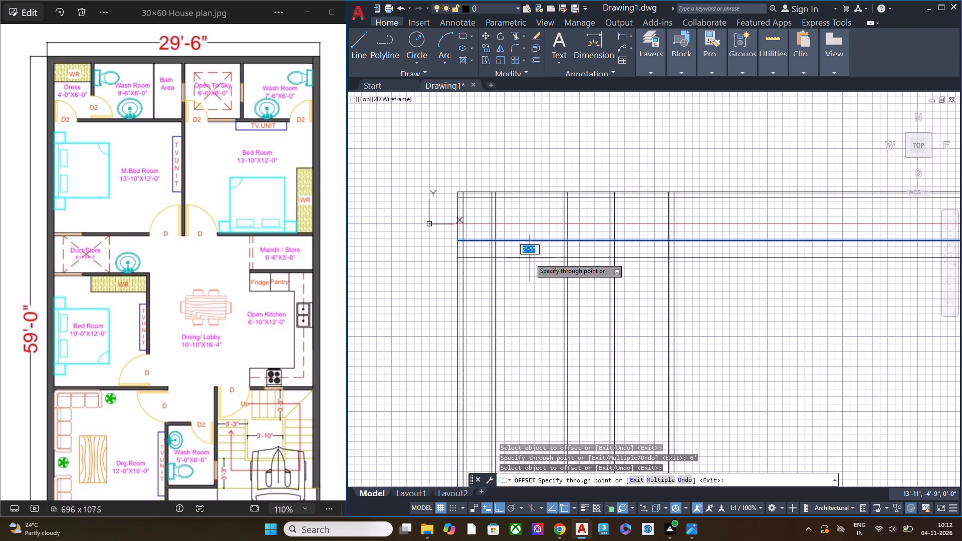
{"action": "type", "text": "6\""}
{"action": "key", "text": "Return"}
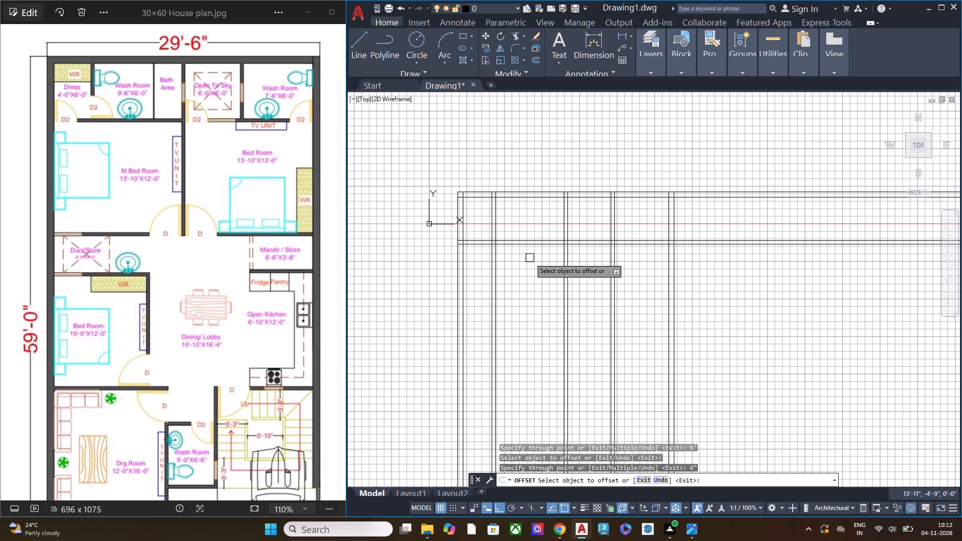
Trim the three interior vertical partition pairs below the new horizontal wall using a fence across them.
{"action": "middle_click_drag", "start_coordinate": [562, 329], "coordinate": [558, 267]}
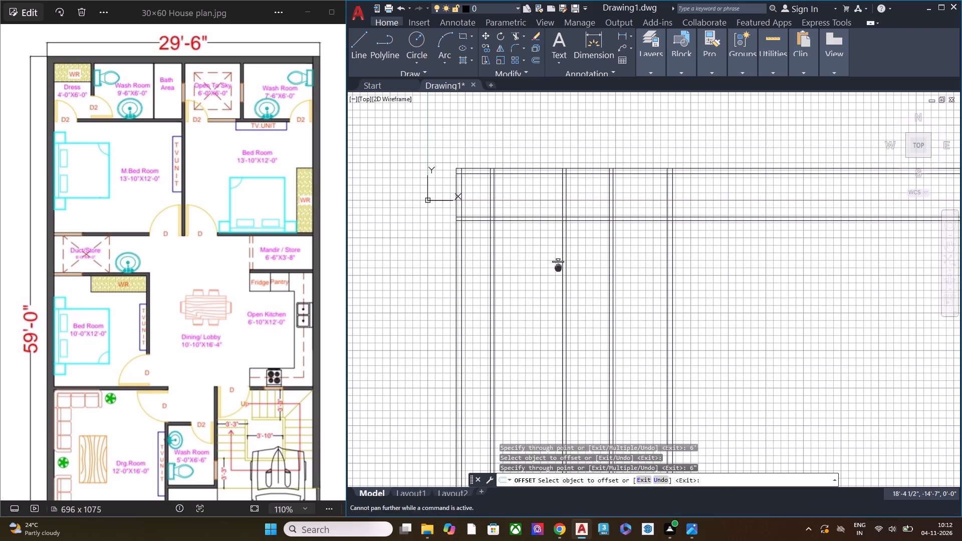
{"action": "middle_click_drag", "start_coordinate": [558, 267], "coordinate": [558, 267]}
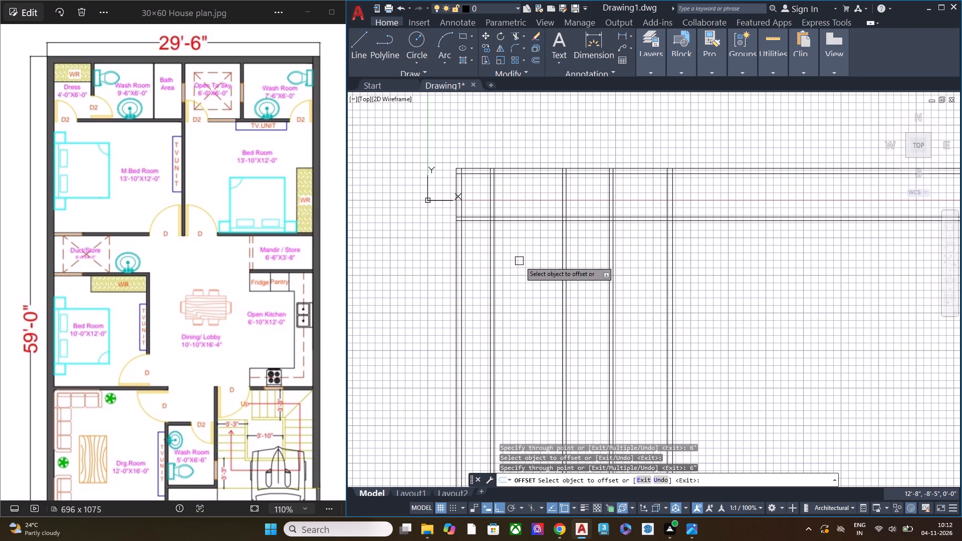
{"action": "middle_click_drag", "start_coordinate": [520, 260], "coordinate": [516, 228]}
{"action": "type", "text": "ter"}
{"action": "key", "text": "Escape"}
{"action": "type", "text": "tr"}
{"action": "key", "text": "space"}
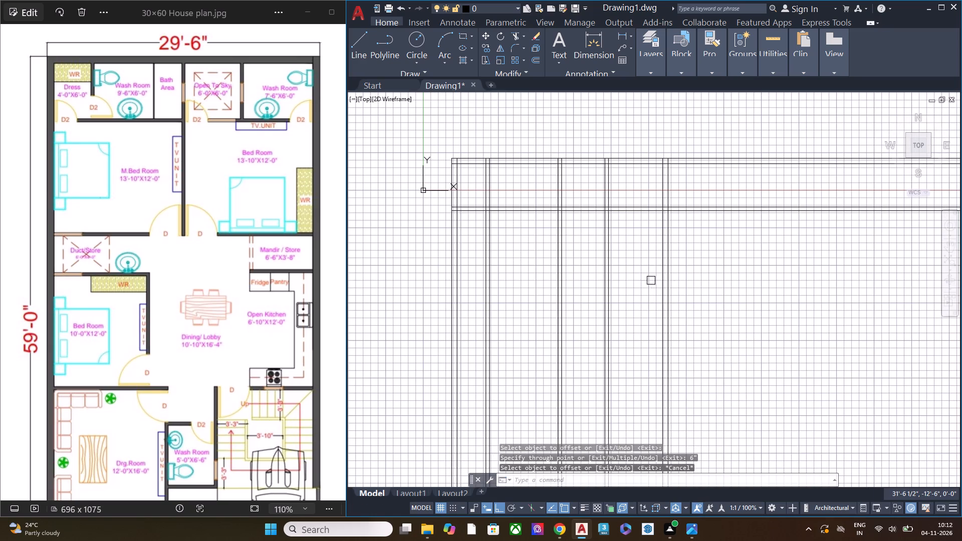
{"action": "left_click", "coordinate": [629, 254]}
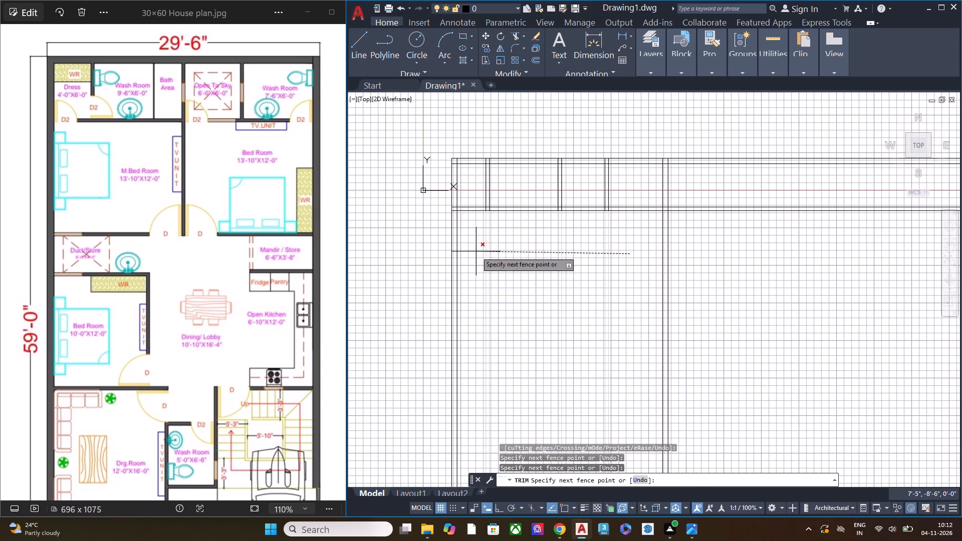
{"action": "left_click", "coordinate": [476, 251]}
{"action": "middle_click_drag", "start_coordinate": [477, 257], "coordinate": [485, 274]}
{"action": "key", "text": "space"}
Trim the left outer wall's inner vertical line between the two lines of the new horizontal wall.
{"action": "scroll", "coordinate": [485, 263], "scroll_direction": "down", "scroll_amount": 1}
{"action": "scroll", "coordinate": [486, 262], "scroll_direction": "up", "scroll_amount": 1}
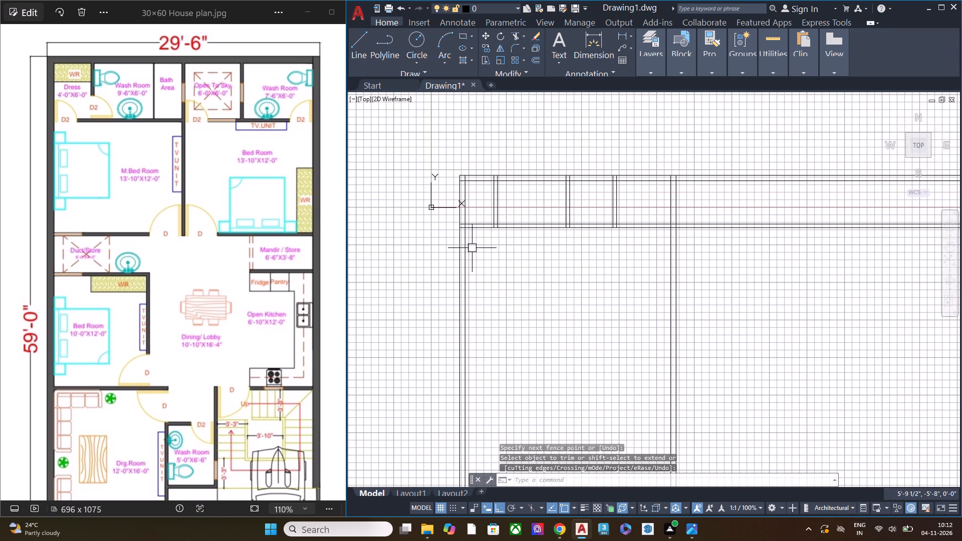
{"action": "scroll", "coordinate": [468, 237], "scroll_direction": "up", "scroll_amount": 1}
{"action": "middle_click_drag", "start_coordinate": [483, 265], "coordinate": [487, 281]}
{"action": "type", "text": "tr"}
{"action": "key", "text": "space"}
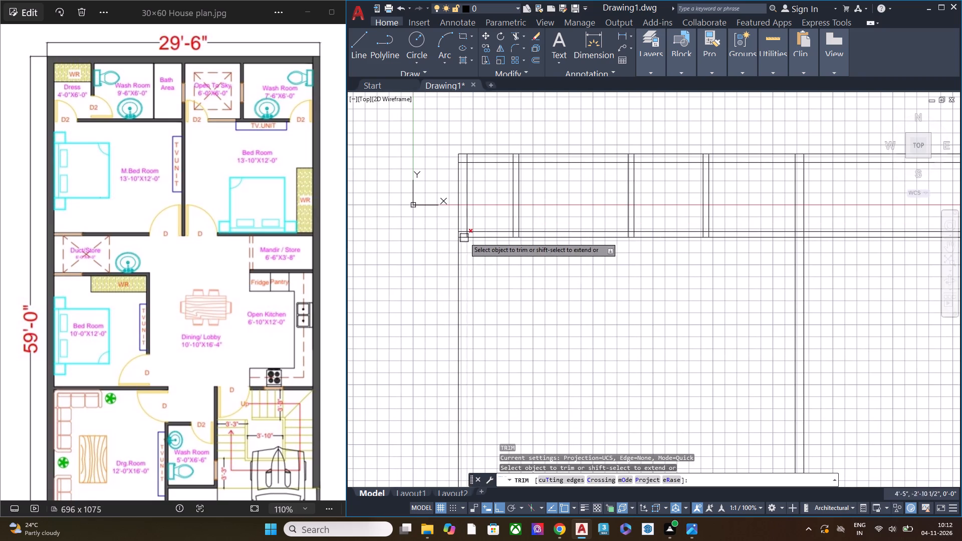
{"action": "scroll", "coordinate": [464, 226], "scroll_direction": "up", "scroll_amount": 2}
{"action": "left_click", "coordinate": [470, 243]}
{"action": "scroll", "coordinate": [447, 254], "scroll_direction": "down", "scroll_amount": 1}
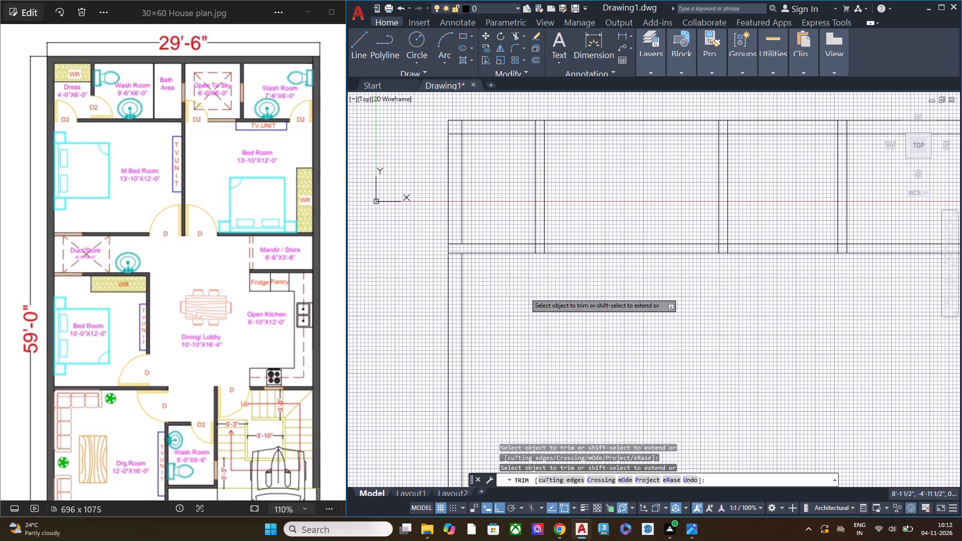
{"action": "key", "text": "Escape"}
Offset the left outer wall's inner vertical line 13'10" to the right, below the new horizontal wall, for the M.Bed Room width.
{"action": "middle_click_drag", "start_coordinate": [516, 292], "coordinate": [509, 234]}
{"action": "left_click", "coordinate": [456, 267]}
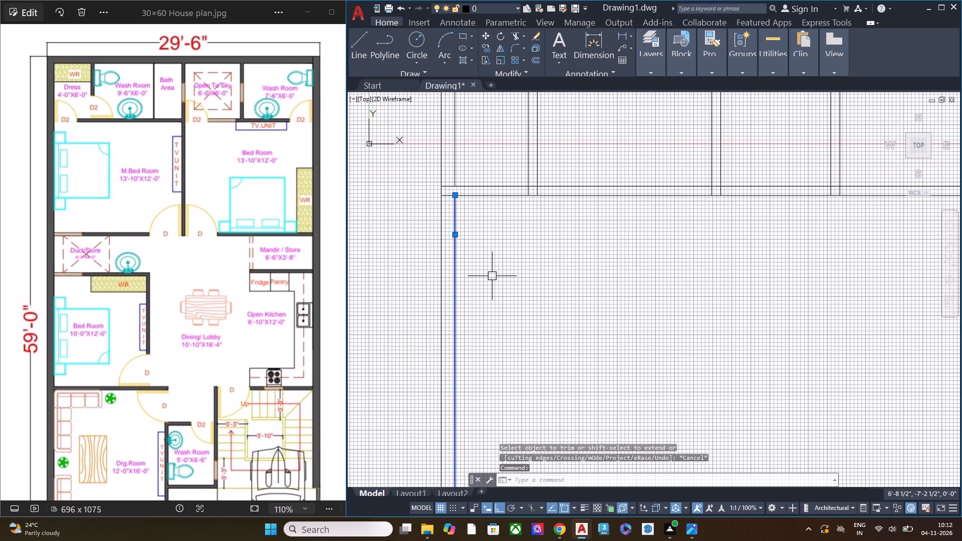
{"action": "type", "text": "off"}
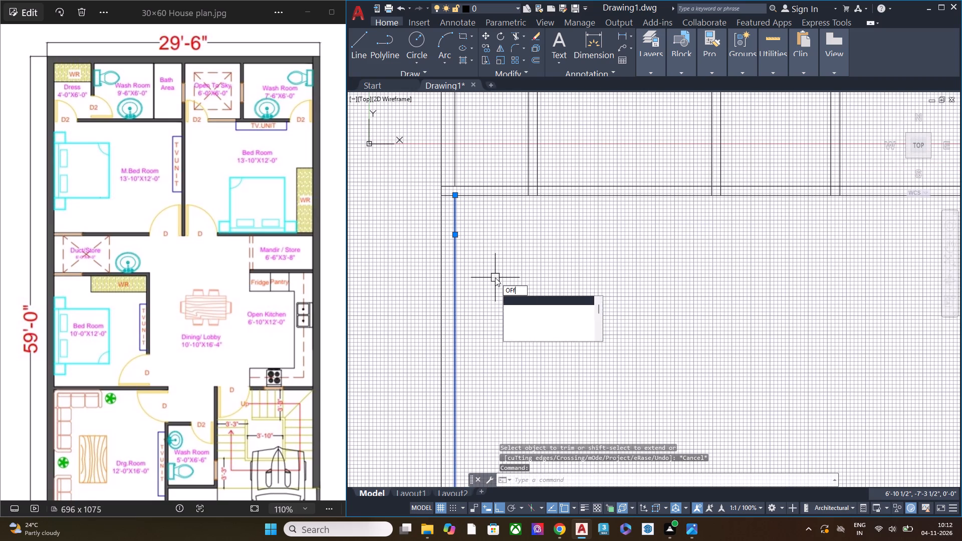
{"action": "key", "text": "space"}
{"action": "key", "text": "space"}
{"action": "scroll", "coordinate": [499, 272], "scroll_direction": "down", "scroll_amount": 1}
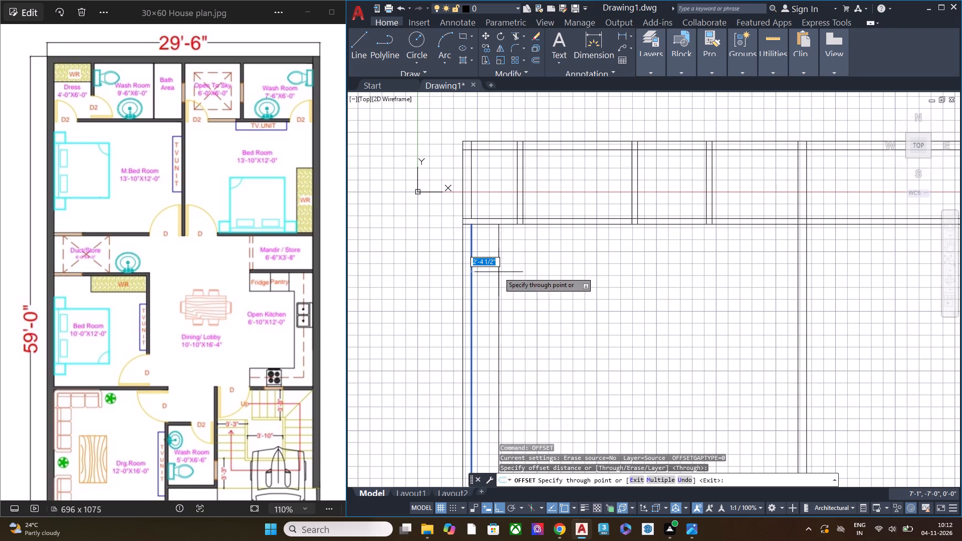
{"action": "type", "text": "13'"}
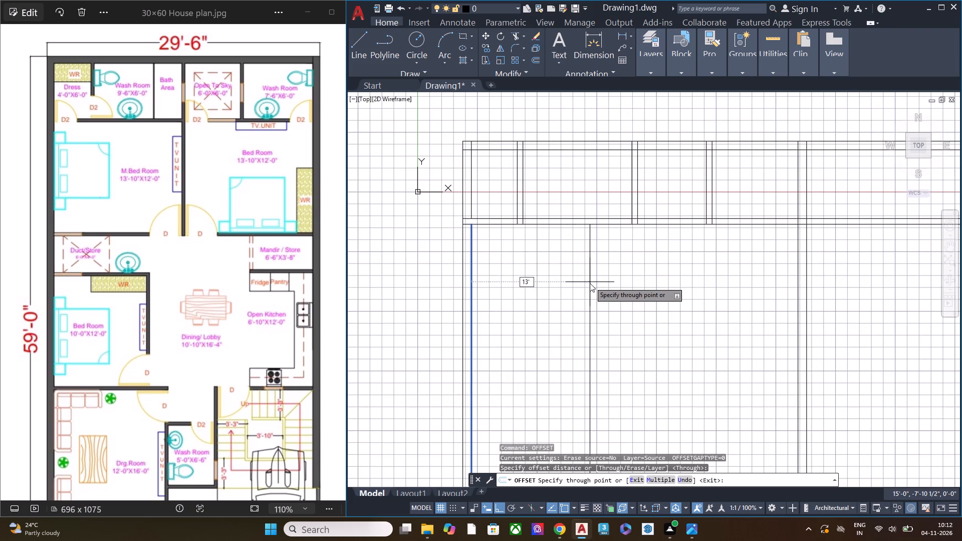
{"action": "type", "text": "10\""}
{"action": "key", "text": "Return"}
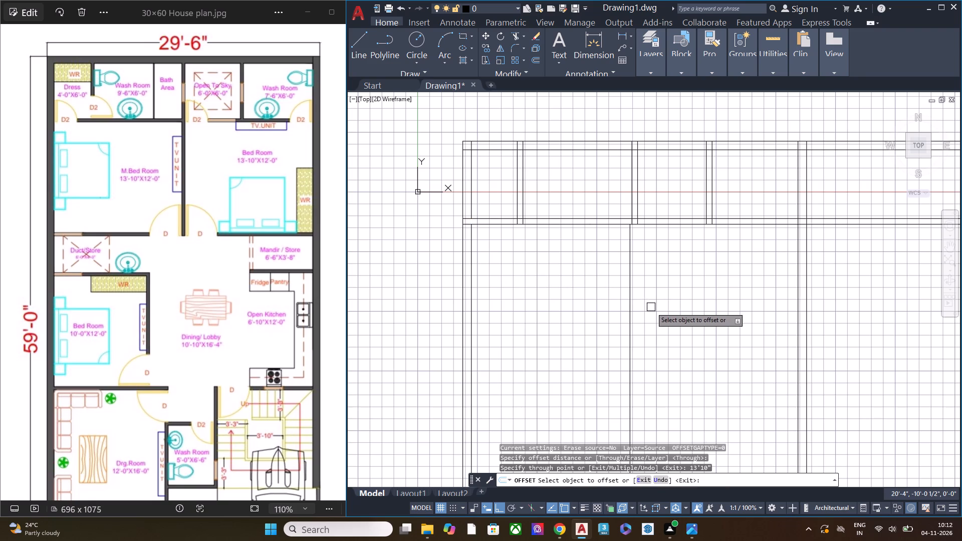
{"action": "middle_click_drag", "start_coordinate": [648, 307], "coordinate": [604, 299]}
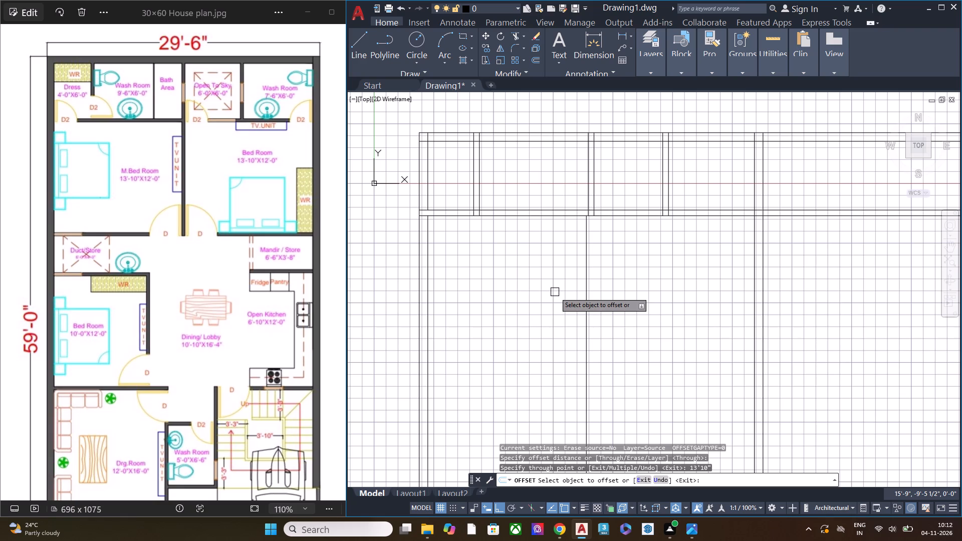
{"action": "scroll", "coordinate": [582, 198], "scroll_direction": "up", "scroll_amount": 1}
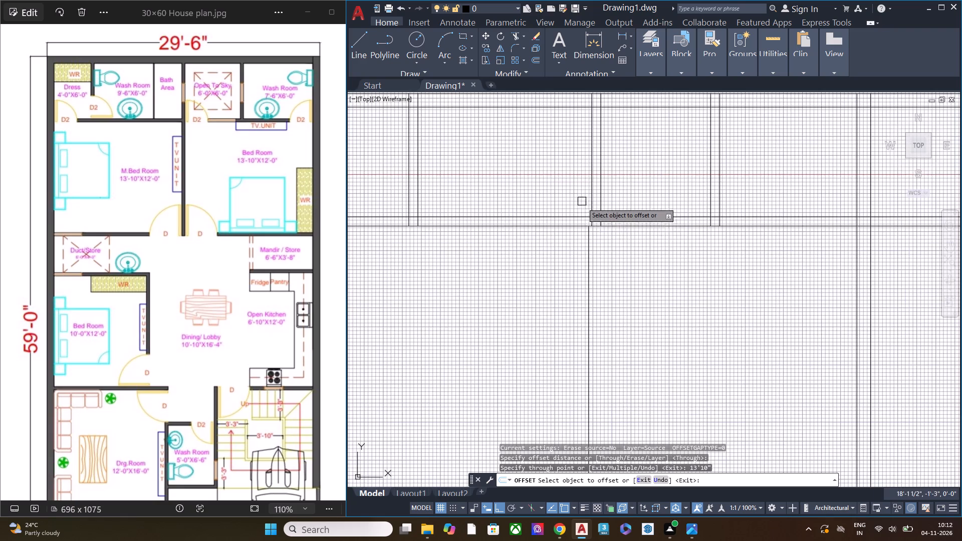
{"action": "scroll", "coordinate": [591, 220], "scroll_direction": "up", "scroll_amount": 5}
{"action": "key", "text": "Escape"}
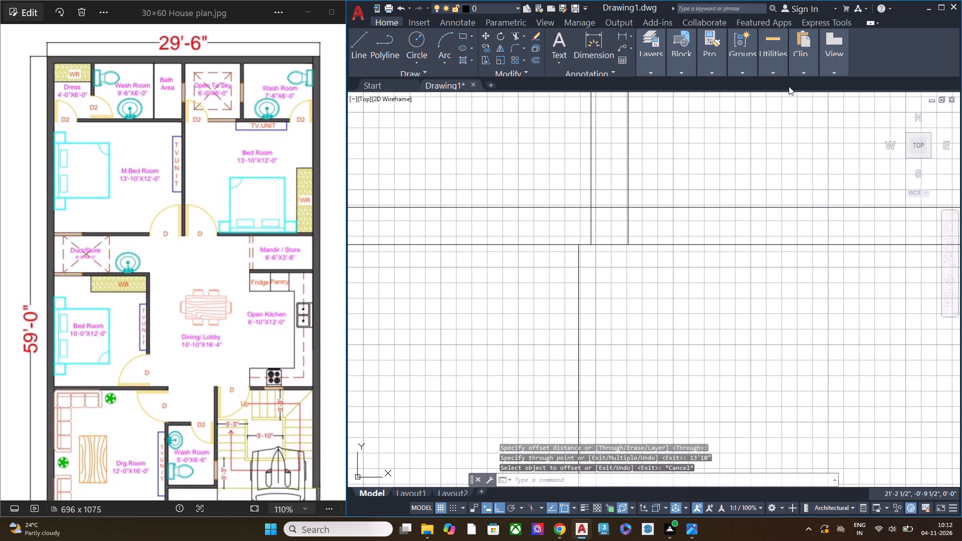
Measure the gap between the new vertical line's upper end and the nearby partition line above it.
{"action": "left_click", "coordinate": [775, 70]}
{"action": "left_click", "coordinate": [777, 101]}
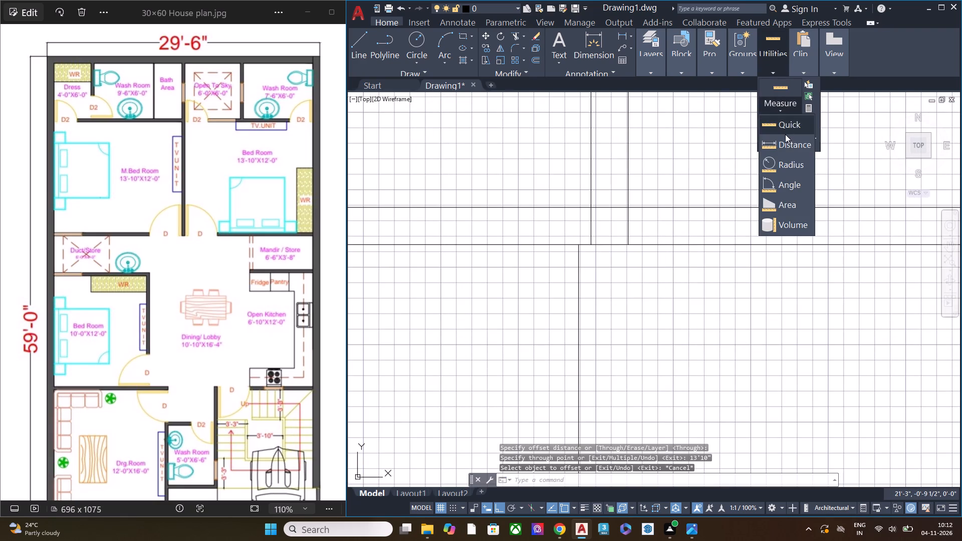
{"action": "left_click", "coordinate": [786, 146]}
{"action": "left_click", "coordinate": [579, 246]}
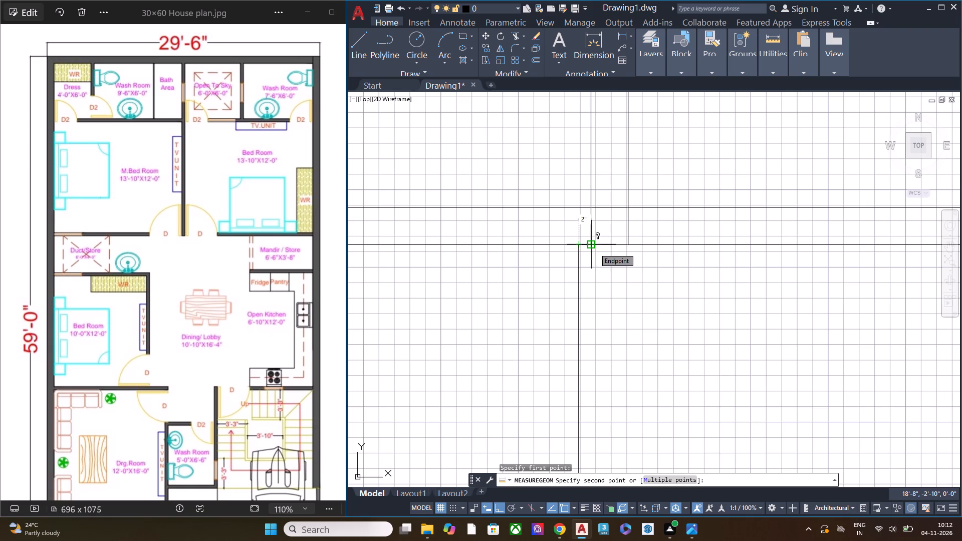
{"action": "key", "text": "Escape"}
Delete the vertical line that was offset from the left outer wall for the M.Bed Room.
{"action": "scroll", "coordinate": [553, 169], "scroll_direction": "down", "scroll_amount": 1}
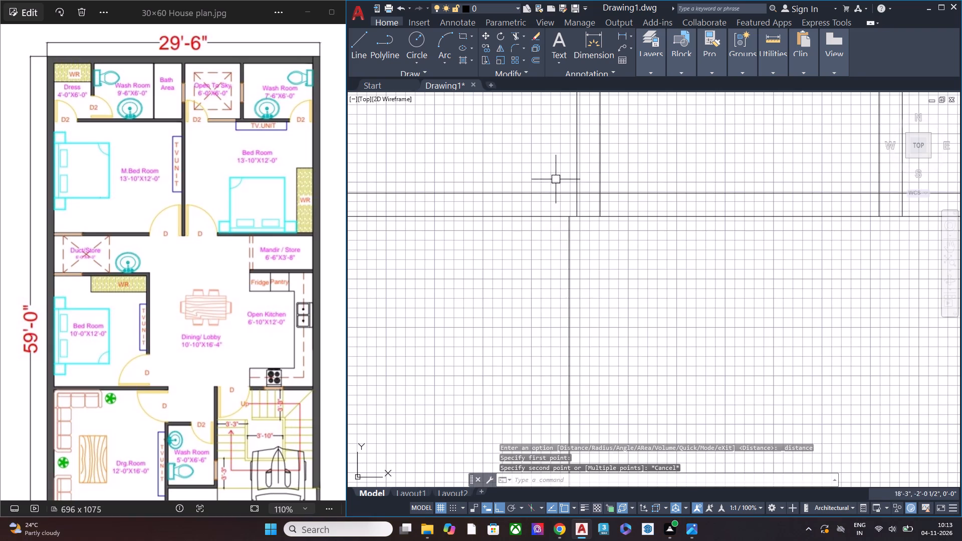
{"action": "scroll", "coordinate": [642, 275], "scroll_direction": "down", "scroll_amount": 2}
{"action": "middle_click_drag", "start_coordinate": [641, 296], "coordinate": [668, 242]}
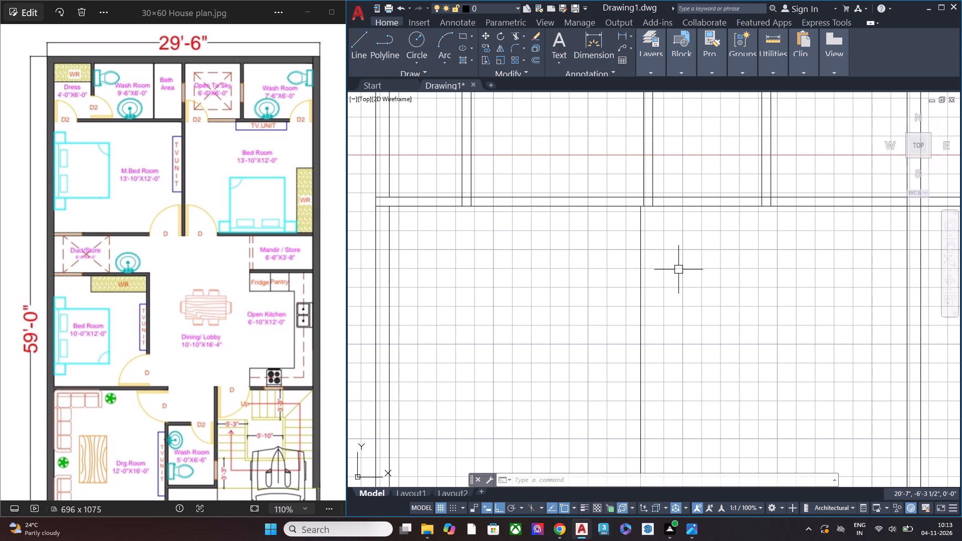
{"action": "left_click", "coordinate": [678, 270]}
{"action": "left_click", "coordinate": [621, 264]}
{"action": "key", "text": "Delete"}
Trim the right outer wall's inner vertical line between the two lines of the horizontal wall.
{"action": "scroll", "coordinate": [619, 231], "scroll_direction": "down", "scroll_amount": 1}
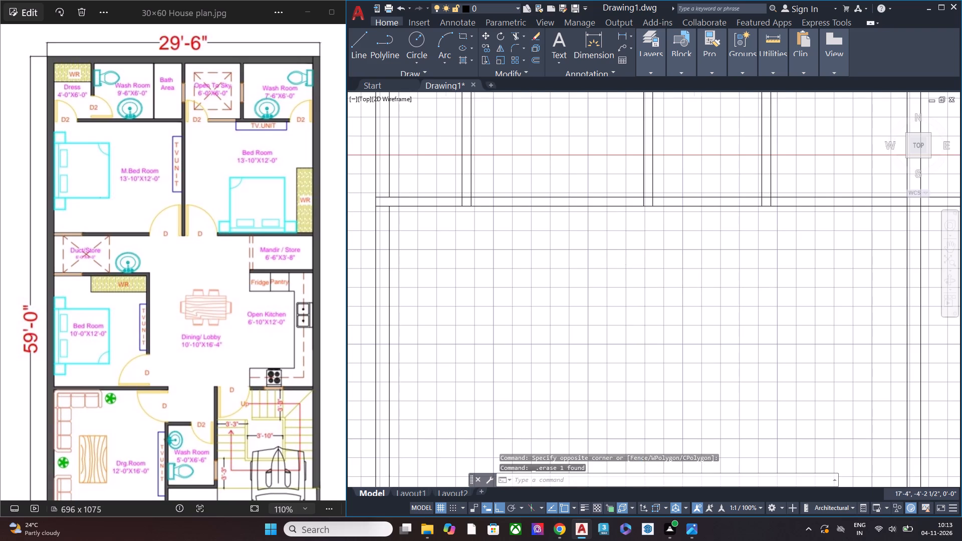
{"action": "scroll", "coordinate": [619, 231], "scroll_direction": "down", "scroll_amount": 1}
{"action": "middle_click_drag", "start_coordinate": [727, 263], "coordinate": [689, 273]}
{"action": "scroll", "coordinate": [680, 252], "scroll_direction": "up", "scroll_amount": 2}
{"action": "scroll", "coordinate": [678, 251], "scroll_direction": "down", "scroll_amount": 2}
{"action": "scroll", "coordinate": [678, 251], "scroll_direction": "up", "scroll_amount": 3}
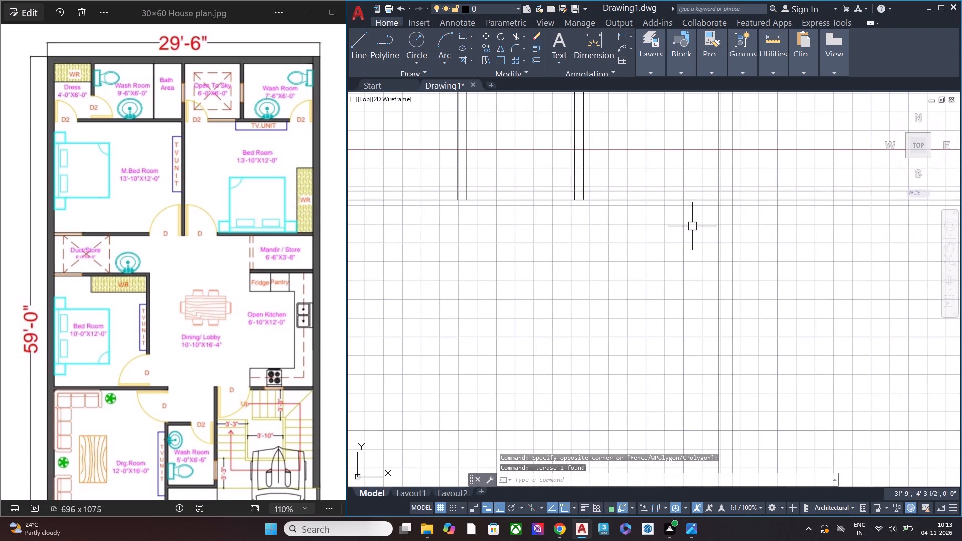
{"action": "type", "text": "tr"}
{"action": "key", "text": "space"}
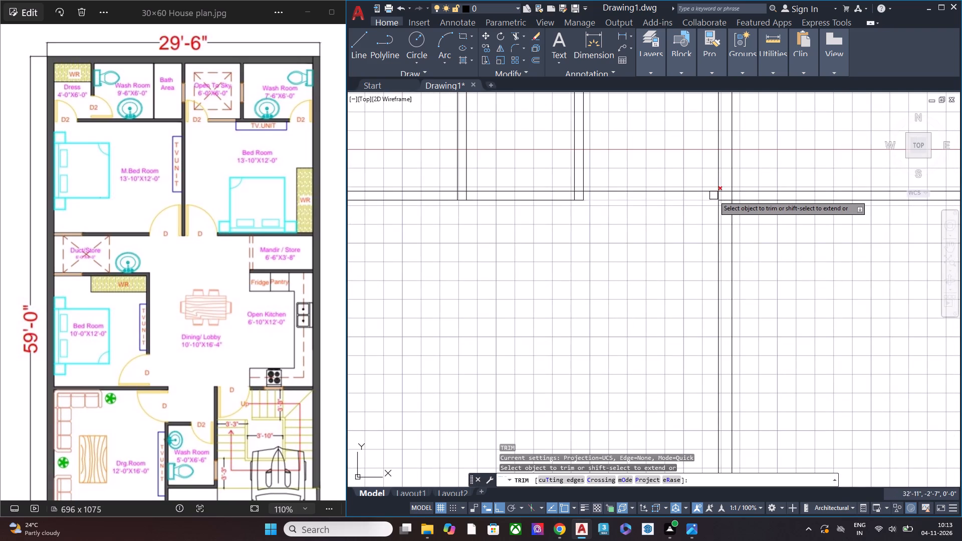
{"action": "scroll", "coordinate": [717, 194], "scroll_direction": "up", "scroll_amount": 3}
{"action": "left_click", "coordinate": [726, 201]}
{"action": "scroll", "coordinate": [679, 202], "scroll_direction": "down", "scroll_amount": 1}
{"action": "scroll", "coordinate": [679, 202], "scroll_direction": "up", "scroll_amount": 1}
{"action": "scroll", "coordinate": [680, 202], "scroll_direction": "down", "scroll_amount": 3}
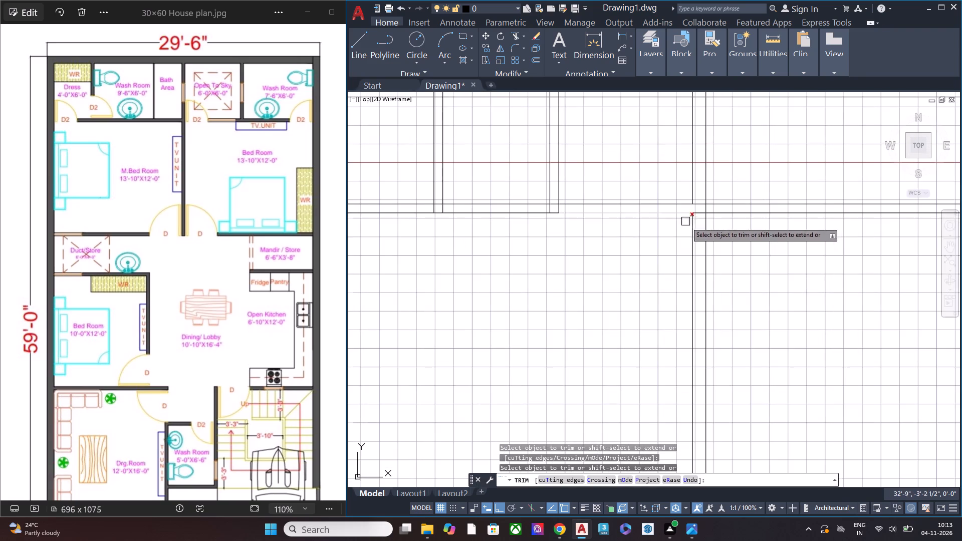
{"action": "key", "text": "Escape"}
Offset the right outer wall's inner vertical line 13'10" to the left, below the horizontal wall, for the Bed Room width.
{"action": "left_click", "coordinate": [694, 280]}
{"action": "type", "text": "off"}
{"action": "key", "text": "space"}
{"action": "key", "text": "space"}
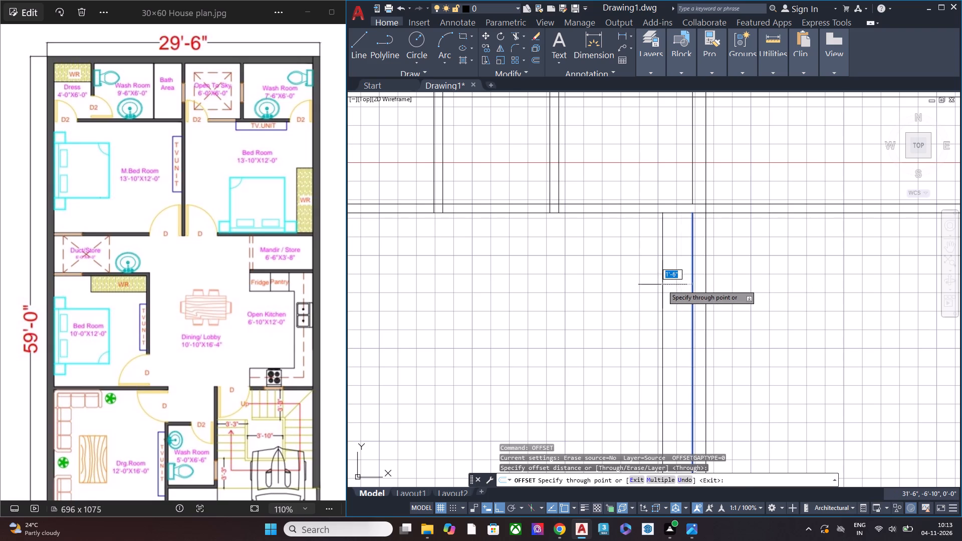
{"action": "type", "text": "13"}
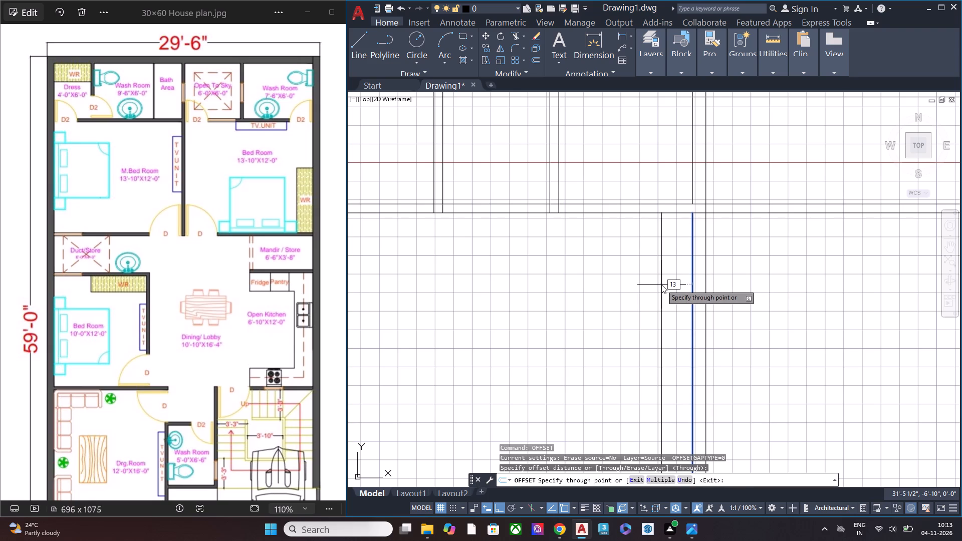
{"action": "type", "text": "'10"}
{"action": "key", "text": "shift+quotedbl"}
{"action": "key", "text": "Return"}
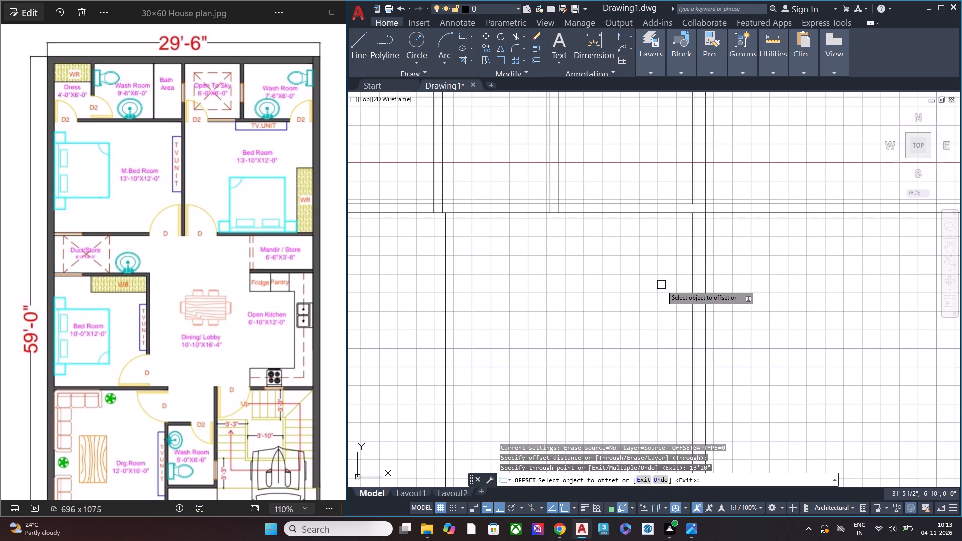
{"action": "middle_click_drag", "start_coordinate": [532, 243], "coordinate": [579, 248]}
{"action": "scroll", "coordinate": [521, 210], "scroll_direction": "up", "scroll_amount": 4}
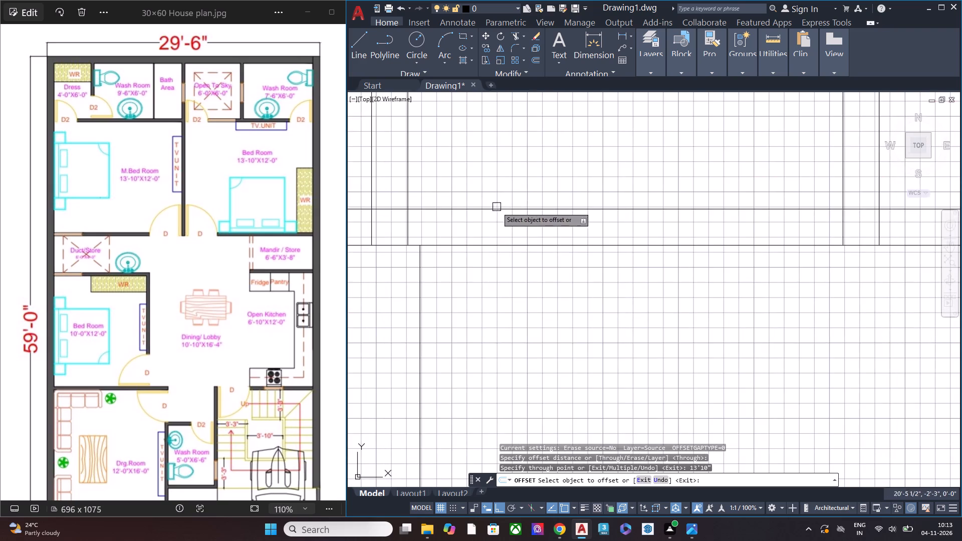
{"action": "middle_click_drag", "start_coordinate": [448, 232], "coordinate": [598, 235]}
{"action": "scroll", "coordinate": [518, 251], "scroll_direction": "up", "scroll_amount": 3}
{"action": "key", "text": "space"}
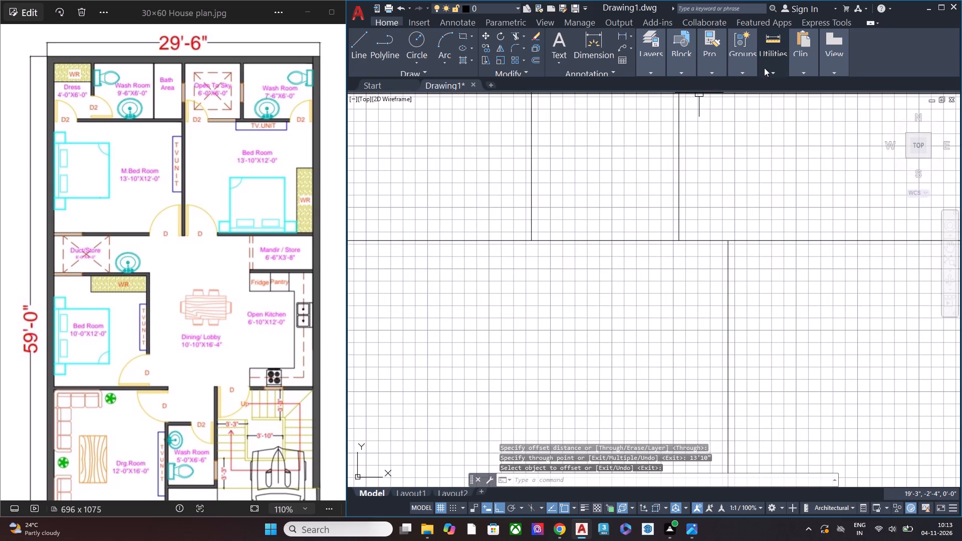
Measure the gap between the partition's nearer line and the new Bed Room line along the horizontal wall.
{"action": "left_click", "coordinate": [780, 107]}
{"action": "left_click", "coordinate": [786, 144]}
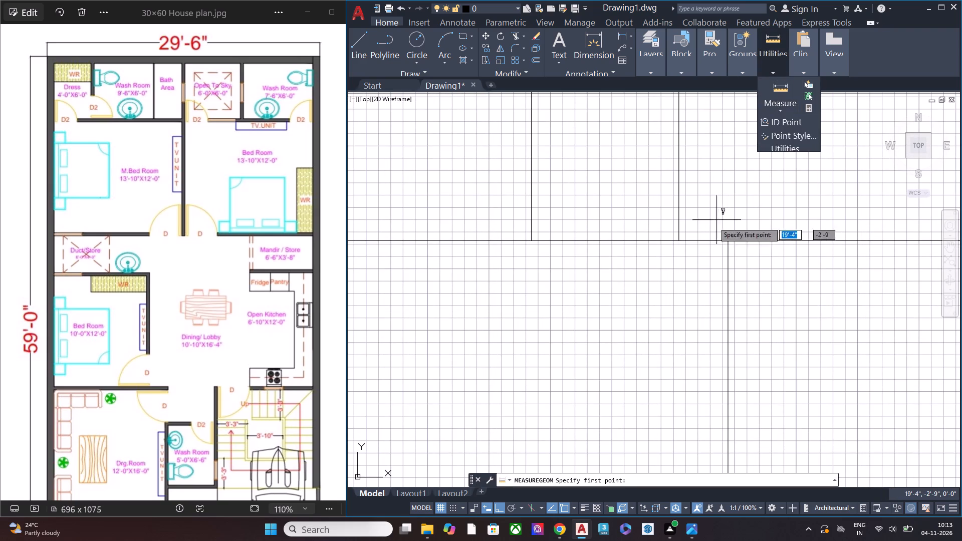
{"action": "left_click", "coordinate": [677, 241]}
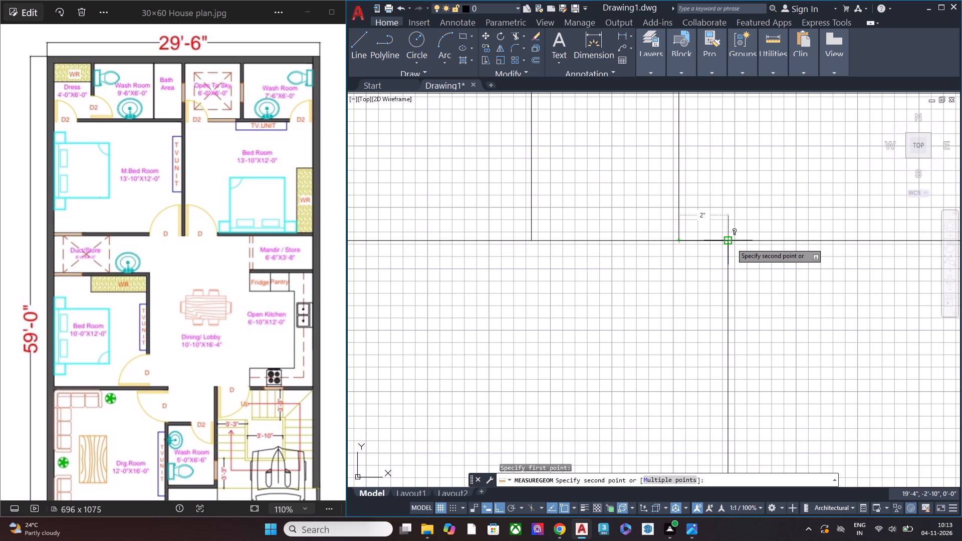
{"action": "left_click", "coordinate": [731, 243]}
{"action": "key", "text": "Escape"}
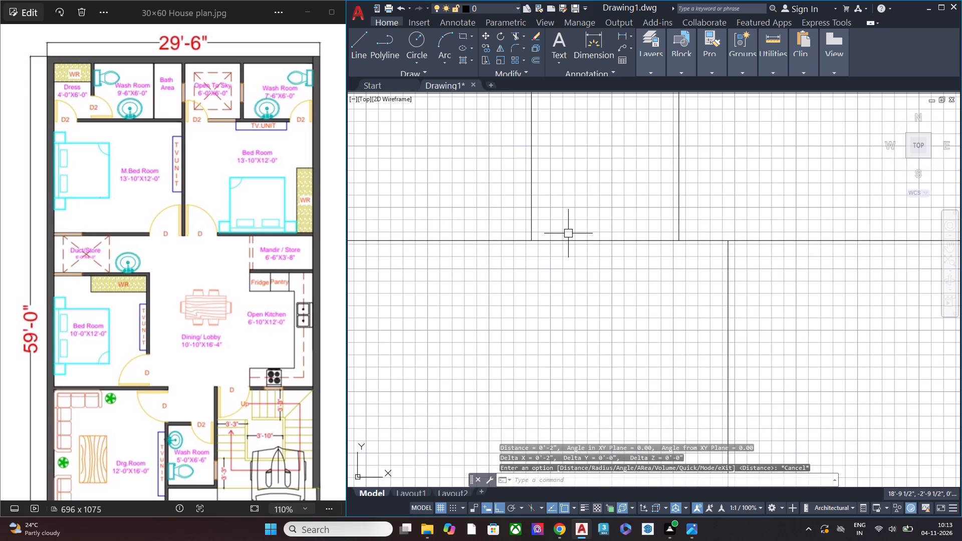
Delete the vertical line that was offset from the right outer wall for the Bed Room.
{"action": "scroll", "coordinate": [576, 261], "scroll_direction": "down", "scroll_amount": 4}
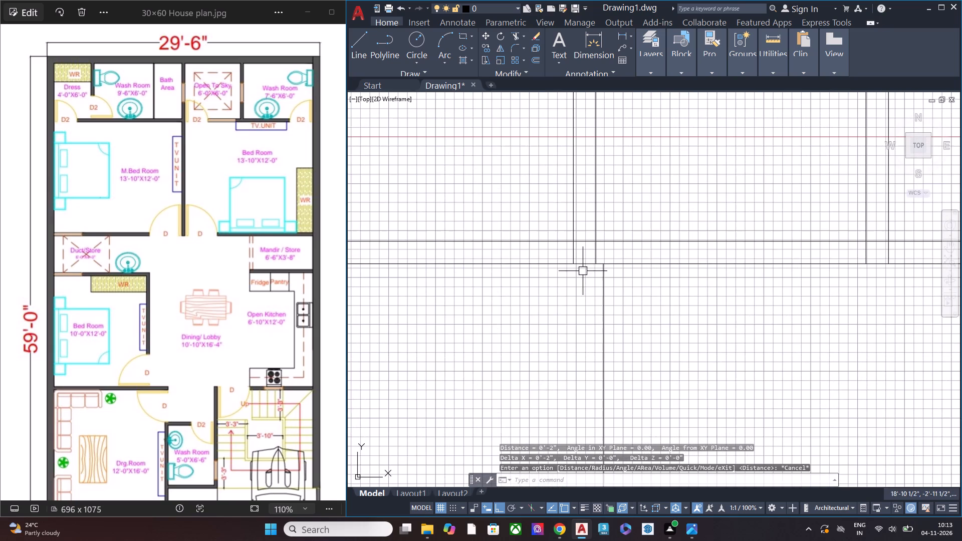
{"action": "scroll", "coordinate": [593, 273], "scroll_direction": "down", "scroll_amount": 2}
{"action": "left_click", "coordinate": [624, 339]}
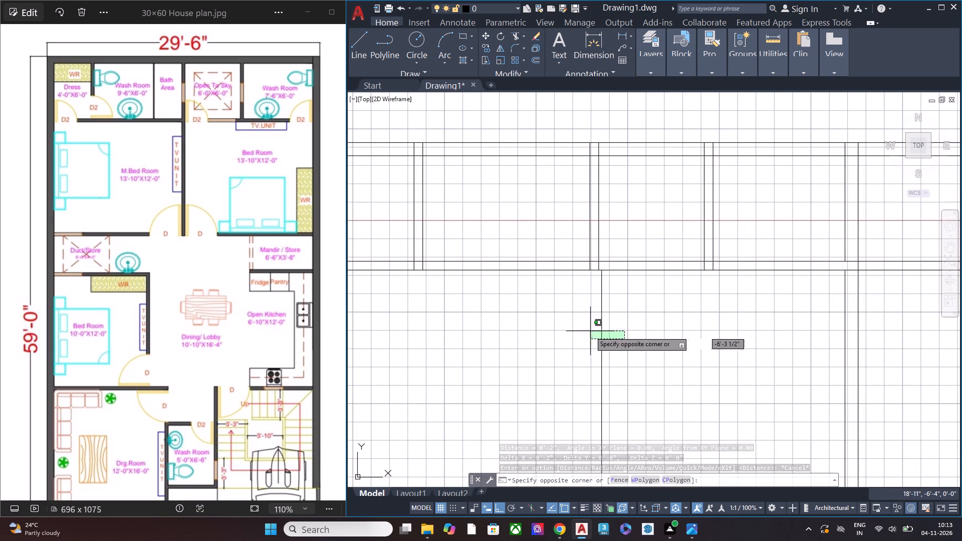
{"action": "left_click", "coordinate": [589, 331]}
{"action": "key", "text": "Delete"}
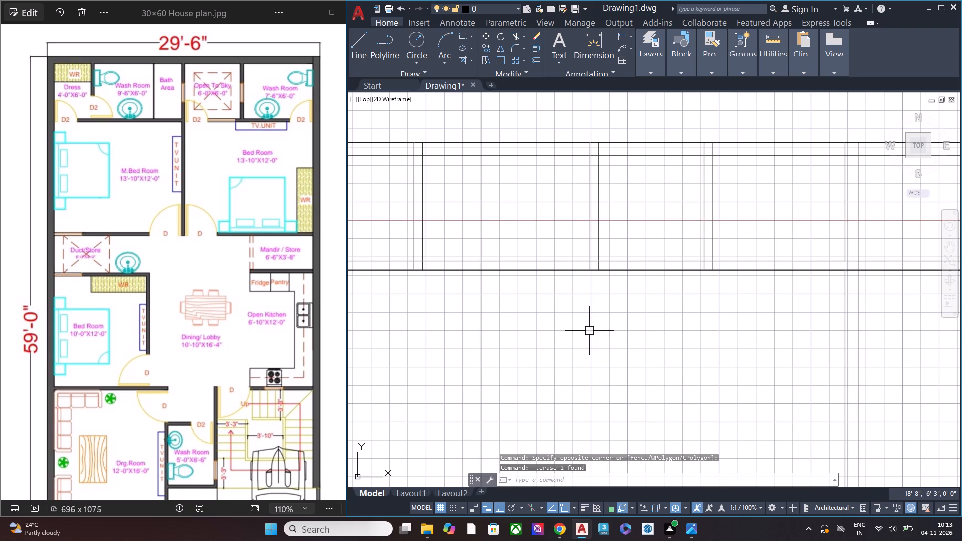
Measure the overall plan width along the top wall between the outer corners of the left and right walls.
{"action": "scroll", "coordinate": [663, 168], "scroll_direction": "down", "scroll_amount": 3}
{"action": "middle_click_drag", "start_coordinate": [669, 186], "coordinate": [637, 256]}
{"action": "scroll", "coordinate": [633, 248], "scroll_direction": "up", "scroll_amount": 2}
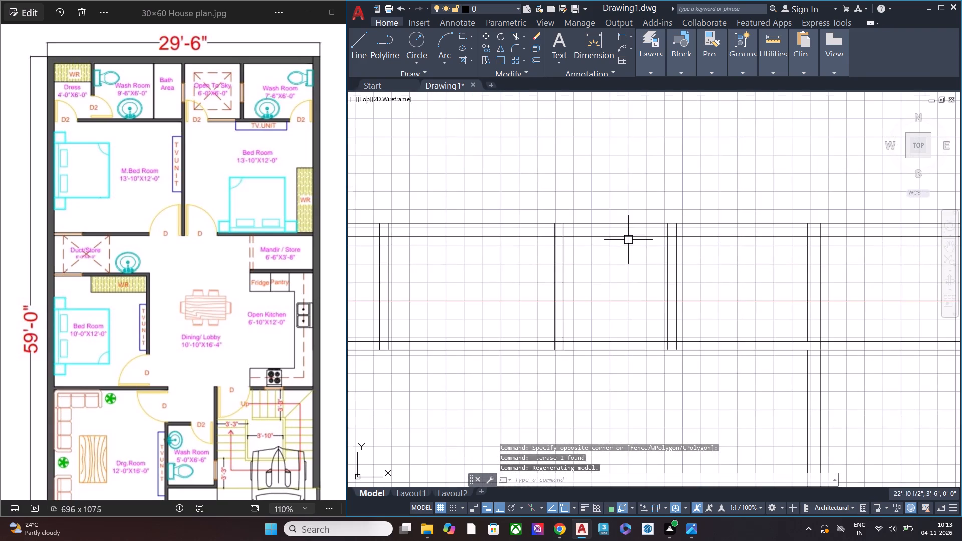
{"action": "scroll", "coordinate": [628, 240], "scroll_direction": "up", "scroll_amount": 1}
{"action": "scroll", "coordinate": [643, 229], "scroll_direction": "down", "scroll_amount": 1}
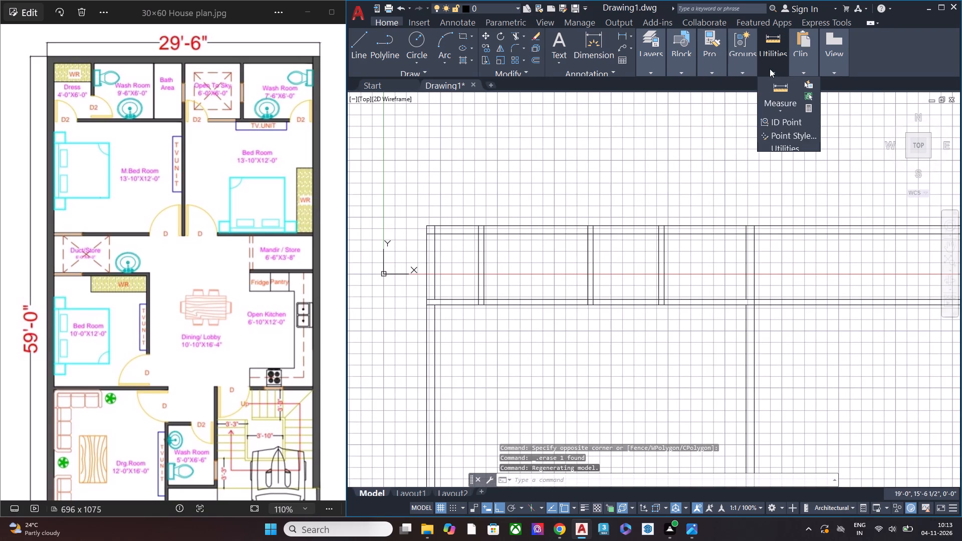
{"action": "left_click", "coordinate": [780, 108]}
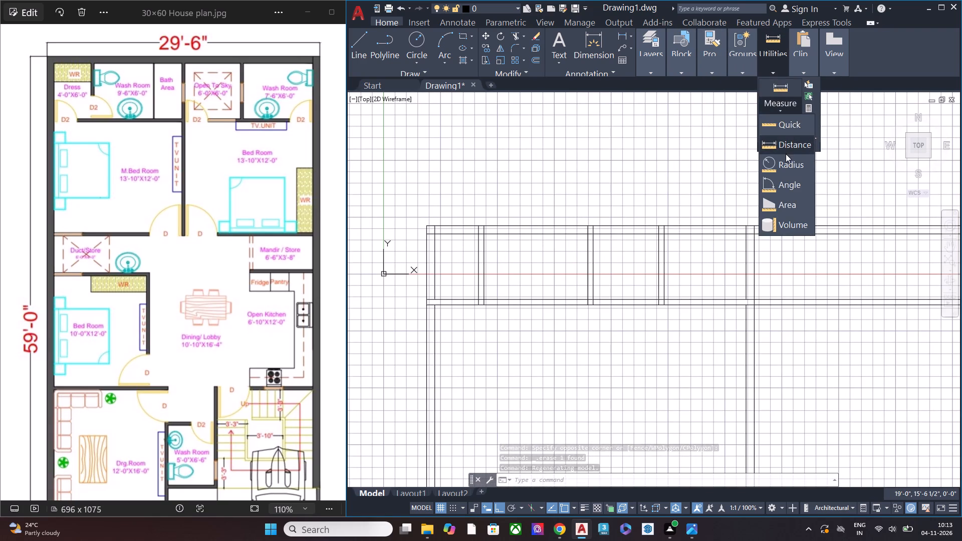
{"action": "left_click", "coordinate": [786, 154]}
{"action": "left_click", "coordinate": [423, 226]}
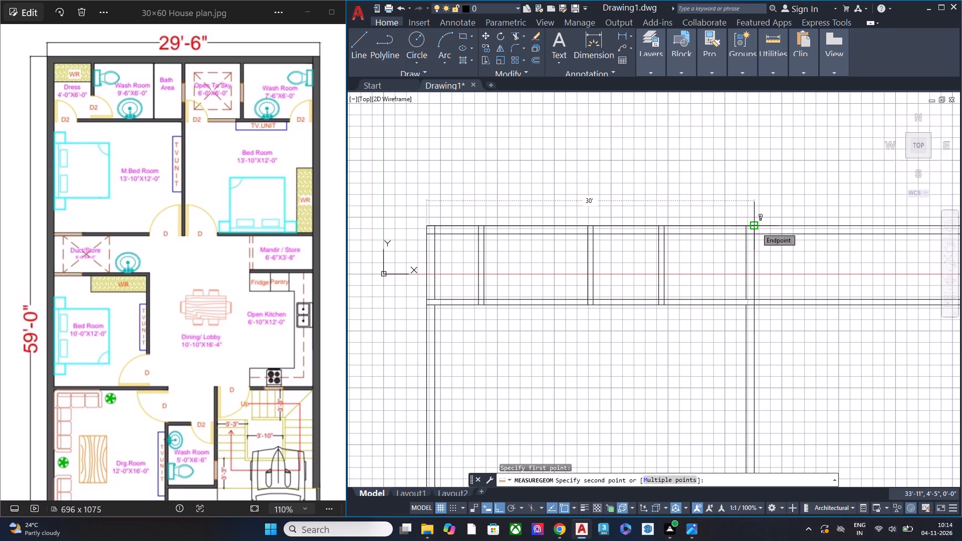
{"action": "key", "text": "Escape"}
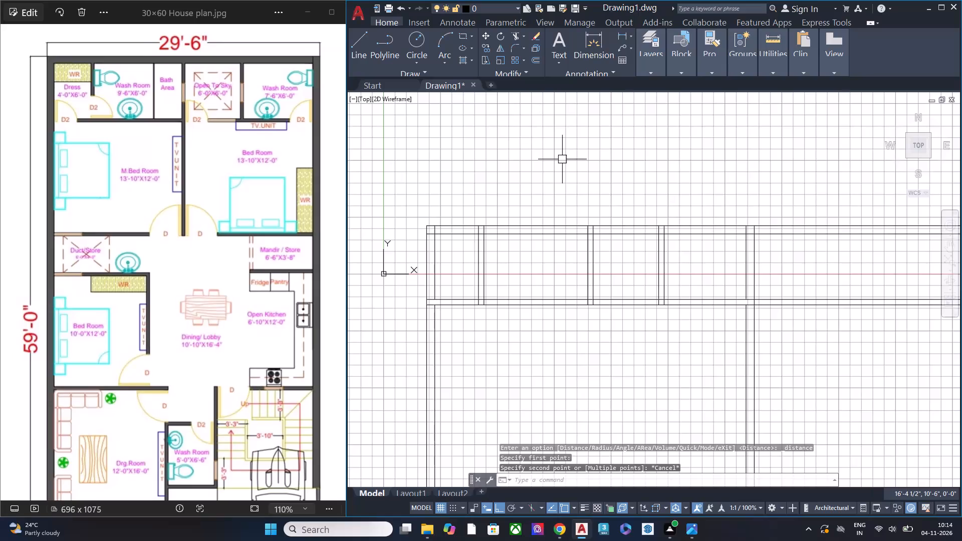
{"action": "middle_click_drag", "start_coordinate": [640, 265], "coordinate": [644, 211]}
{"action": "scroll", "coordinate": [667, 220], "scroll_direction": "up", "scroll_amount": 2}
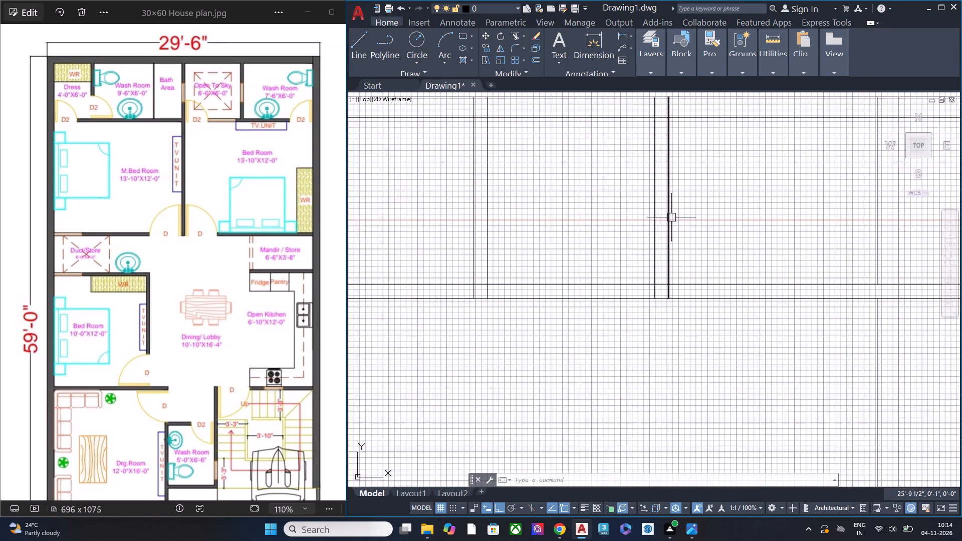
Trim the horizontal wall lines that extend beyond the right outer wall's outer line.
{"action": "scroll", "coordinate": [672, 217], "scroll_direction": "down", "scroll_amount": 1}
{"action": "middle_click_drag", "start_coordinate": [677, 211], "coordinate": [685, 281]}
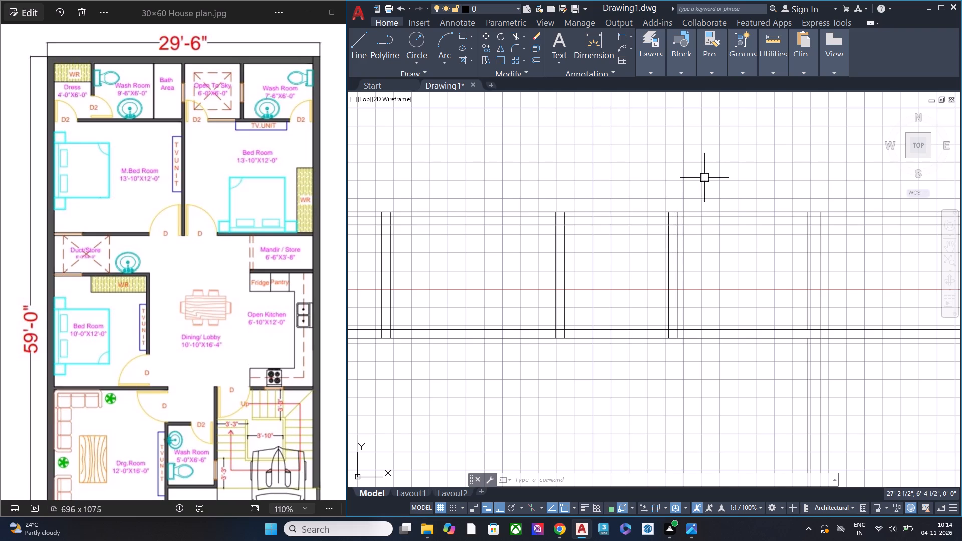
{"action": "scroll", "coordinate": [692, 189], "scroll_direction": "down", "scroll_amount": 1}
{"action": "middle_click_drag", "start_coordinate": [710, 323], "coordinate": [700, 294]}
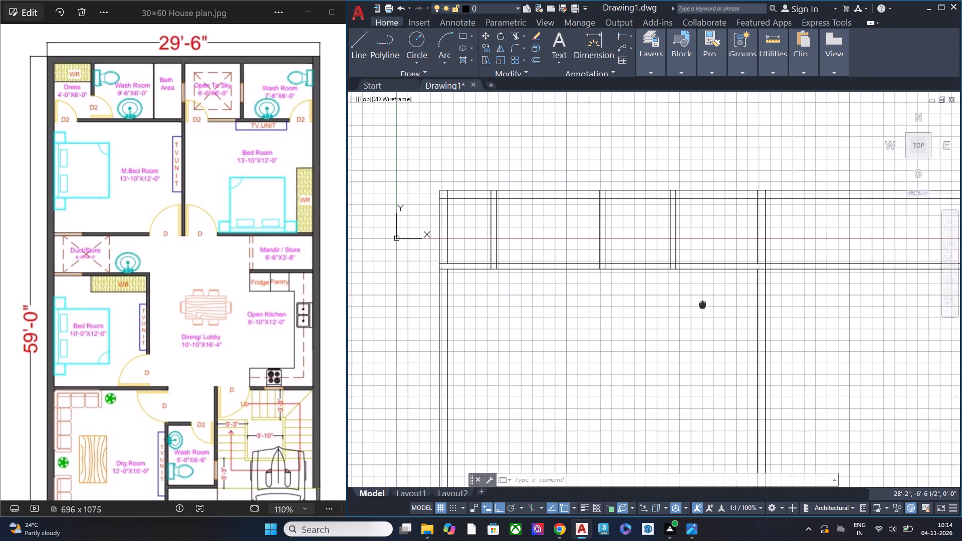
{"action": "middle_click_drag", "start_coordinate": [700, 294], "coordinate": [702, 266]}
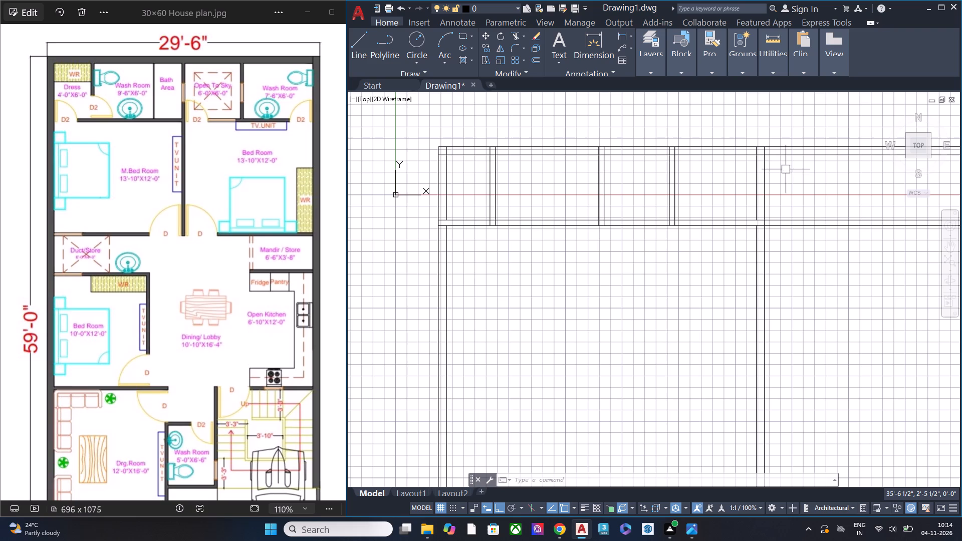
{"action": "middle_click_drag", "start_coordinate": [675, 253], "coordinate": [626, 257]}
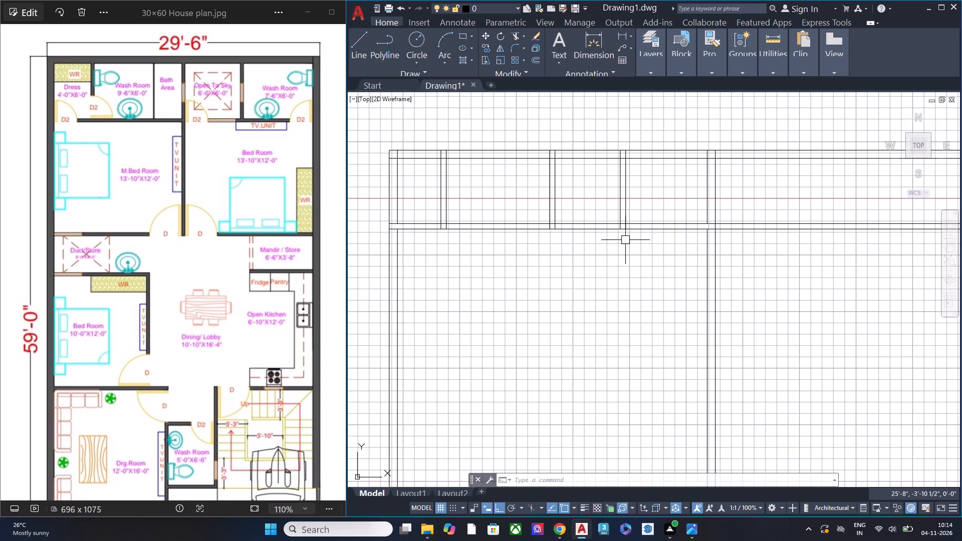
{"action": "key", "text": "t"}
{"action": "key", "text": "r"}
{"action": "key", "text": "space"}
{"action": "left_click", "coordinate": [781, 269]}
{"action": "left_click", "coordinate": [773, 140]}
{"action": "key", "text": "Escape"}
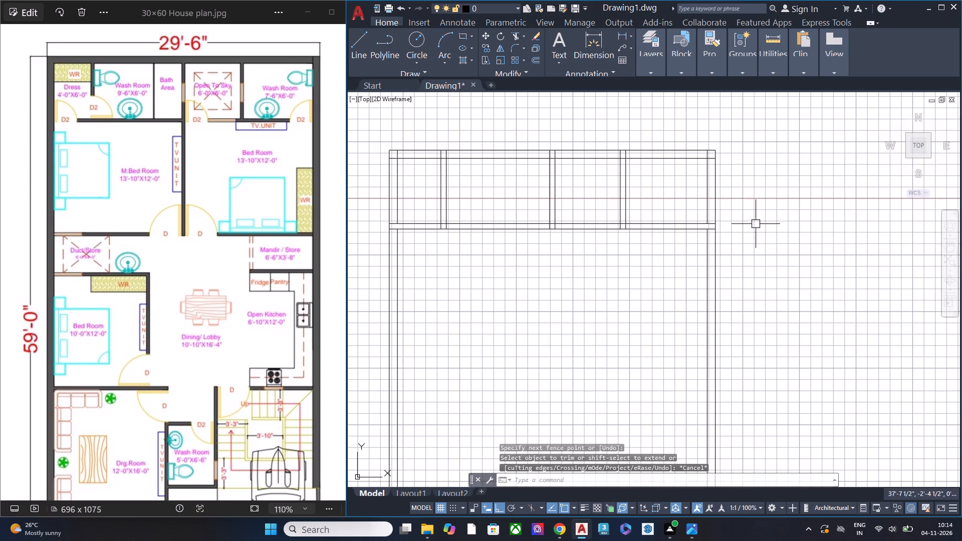
Select the entire plan with a crossing window and delete all of its wall lines.
{"action": "scroll", "coordinate": [710, 159], "scroll_direction": "up", "scroll_amount": 1}
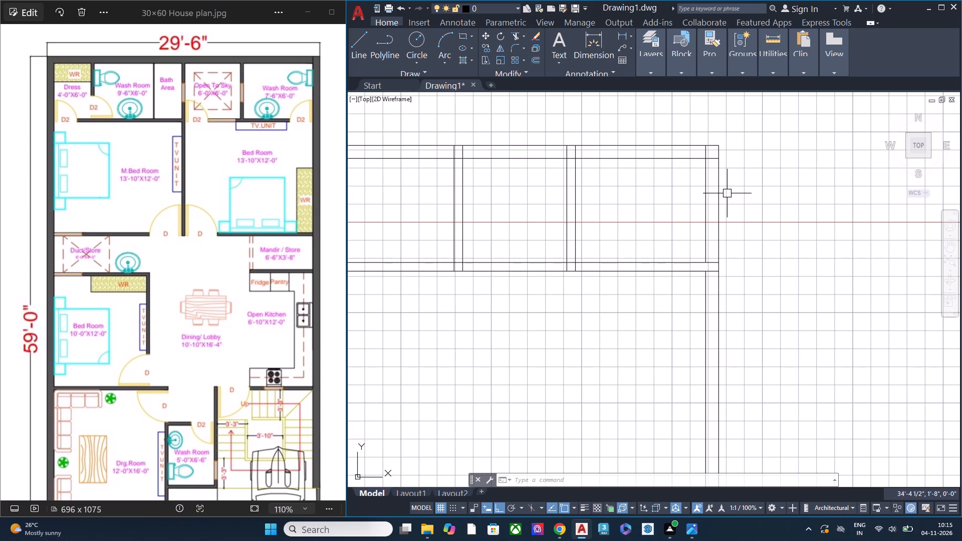
{"action": "scroll", "coordinate": [727, 193], "scroll_direction": "down", "scroll_amount": 1}
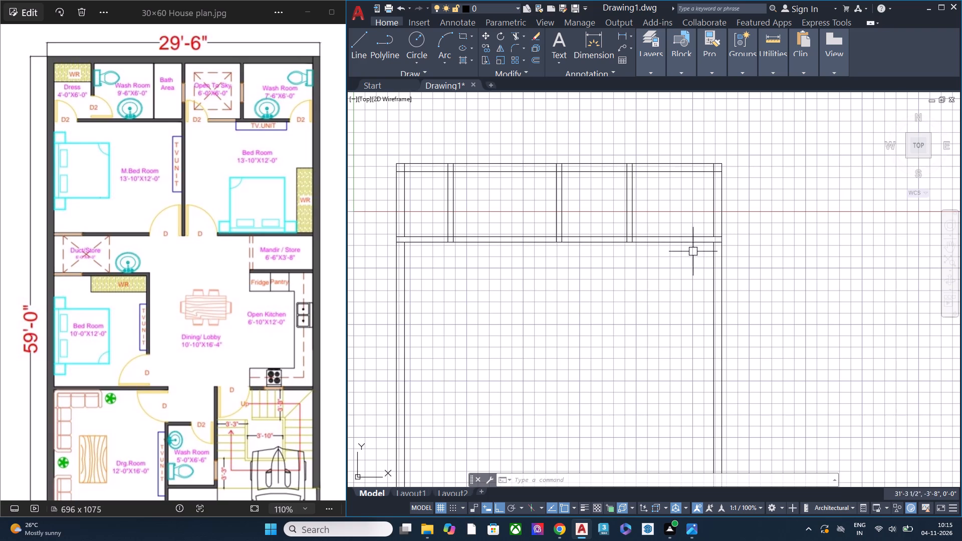
{"action": "scroll", "coordinate": [672, 208], "scroll_direction": "down", "scroll_amount": 1}
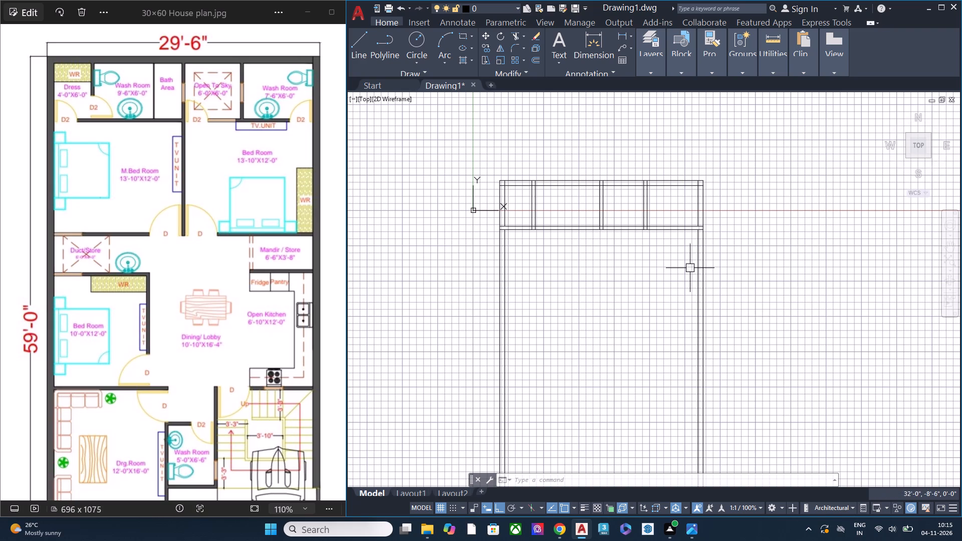
{"action": "scroll", "coordinate": [584, 217], "scroll_direction": "up", "scroll_amount": 1}
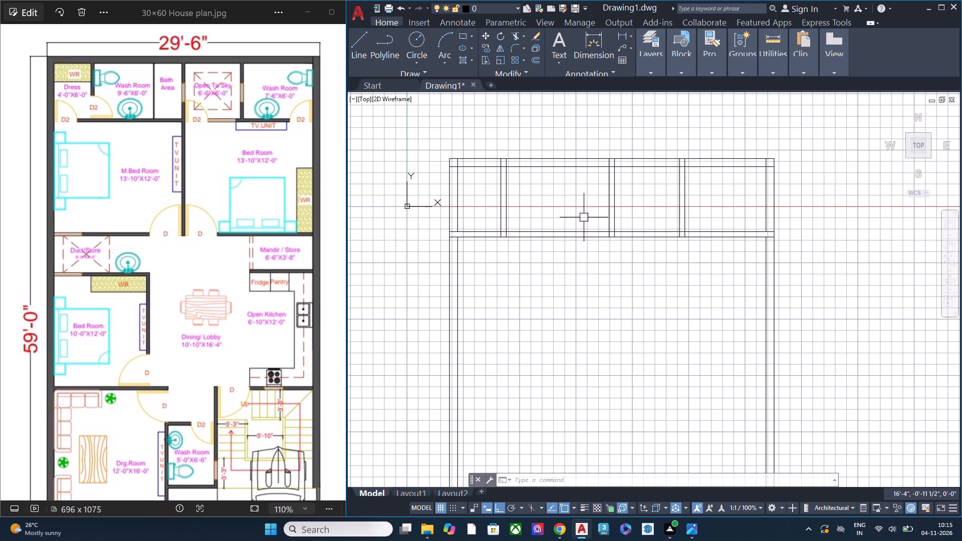
{"action": "middle_click_drag", "start_coordinate": [669, 257], "coordinate": [662, 270]}
{"action": "middle_click", "coordinate": [662, 270]}
{"action": "left_click_drag", "start_coordinate": [819, 320], "coordinate": [808, 299]}
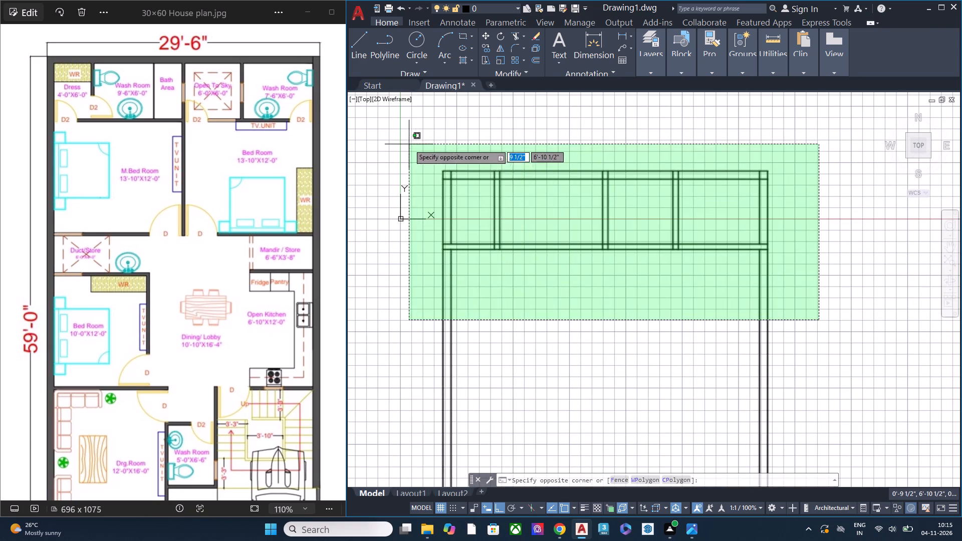
{"action": "left_click", "coordinate": [409, 144]}
{"action": "key", "text": "Delete"}
{"action": "key", "text": "Delete"}
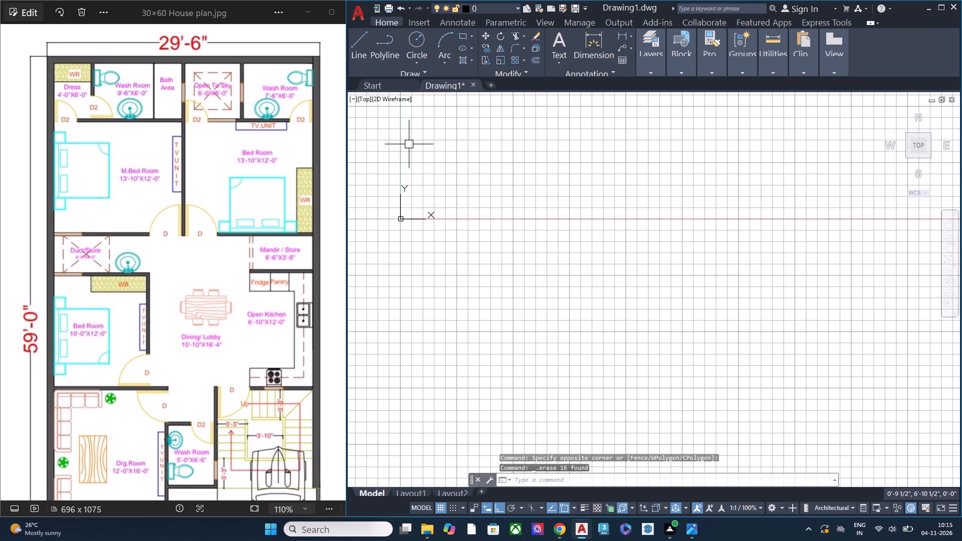
Draw one horizontal and one vertical construction line crossing at a common point with the XLINE command.
{"action": "type", "text": "xl"}
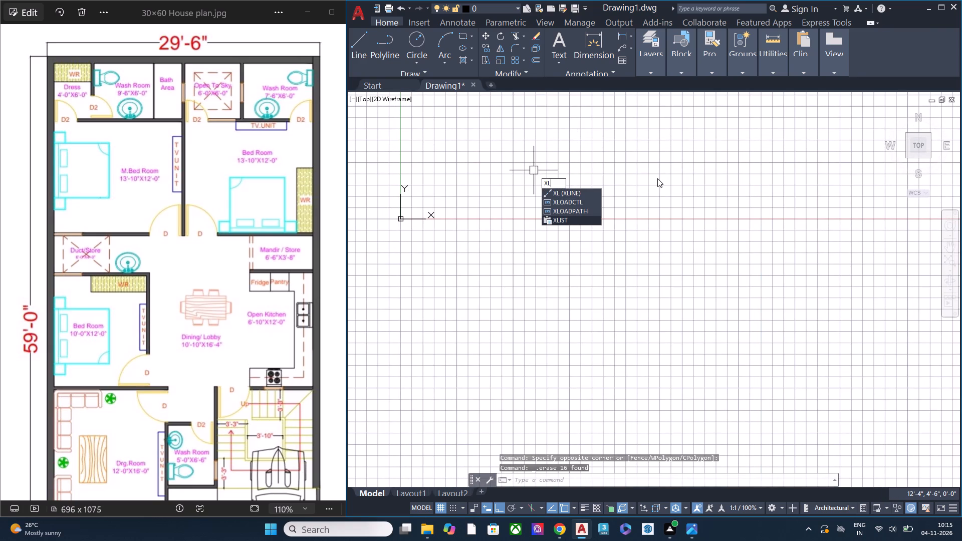
{"action": "left_click", "coordinate": [572, 196]}
{"action": "left_click", "coordinate": [513, 228]}
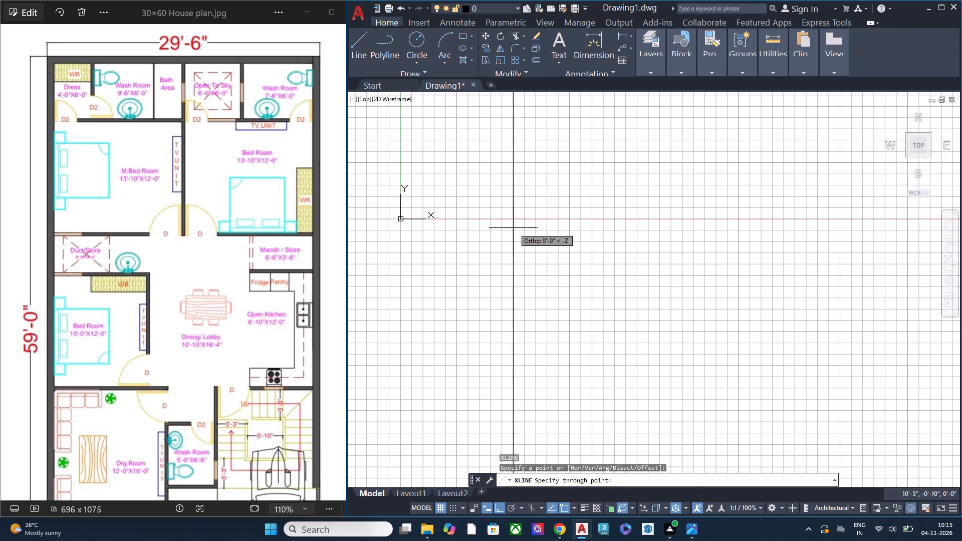
{"action": "left_click", "coordinate": [653, 229]}
{"action": "left_click", "coordinate": [520, 163]}
{"action": "key", "text": "space"}
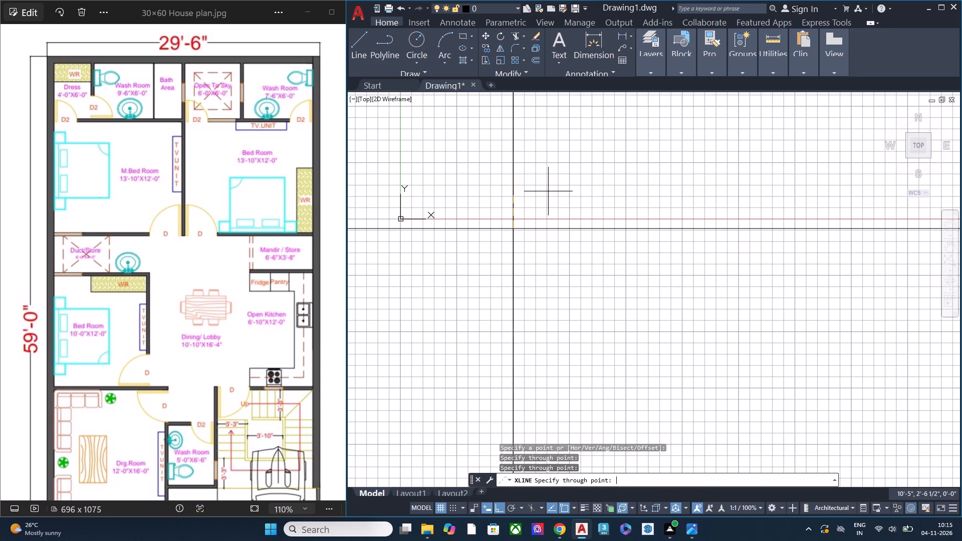
Offset the vertical construction line 6" to the right and the horizontal one 6" upward for the outer walls.
{"action": "middle_click_drag", "start_coordinate": [576, 201], "coordinate": [524, 356]}
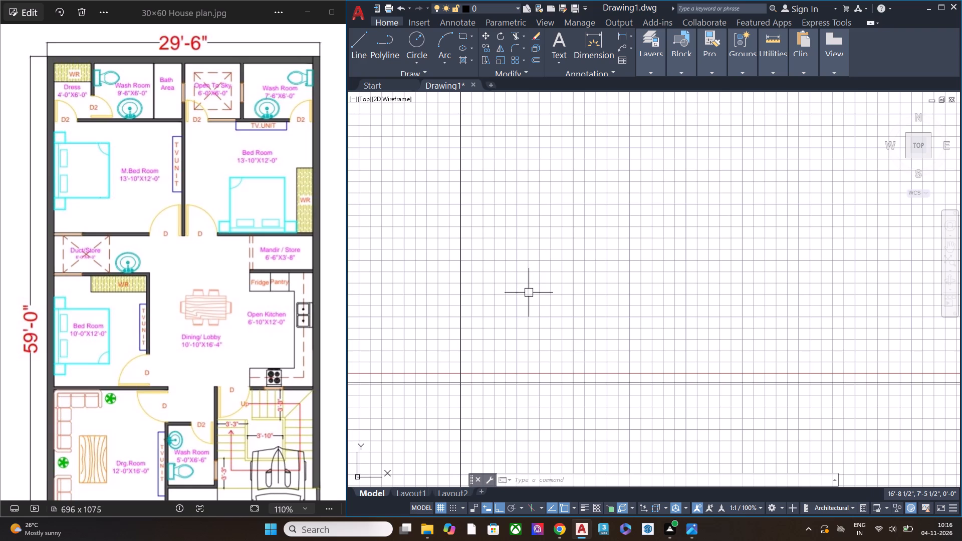
{"action": "type", "text": "off"}
{"action": "key", "text": "space"}
{"action": "key", "text": "space"}
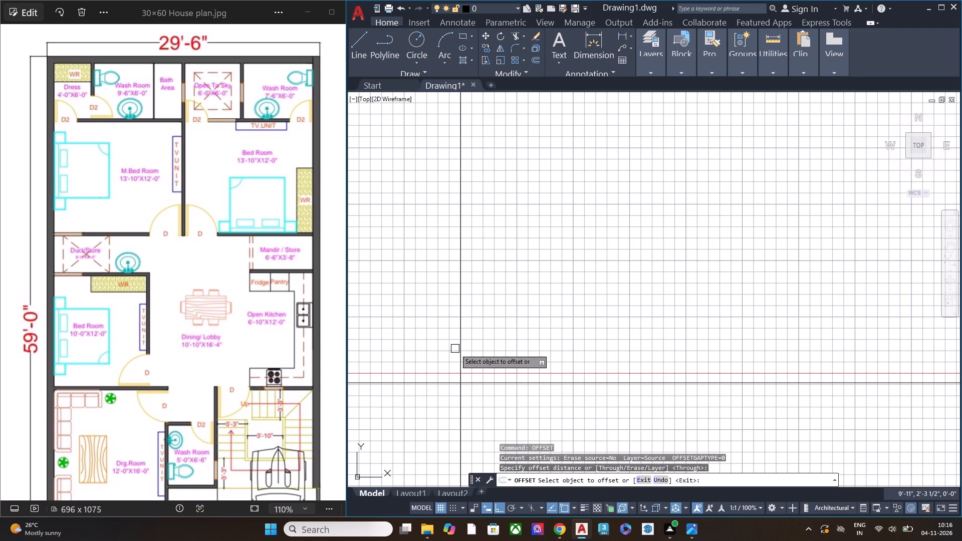
{"action": "left_click", "coordinate": [460, 344]}
{"action": "type", "text": "6\""}
{"action": "key", "text": "Return"}
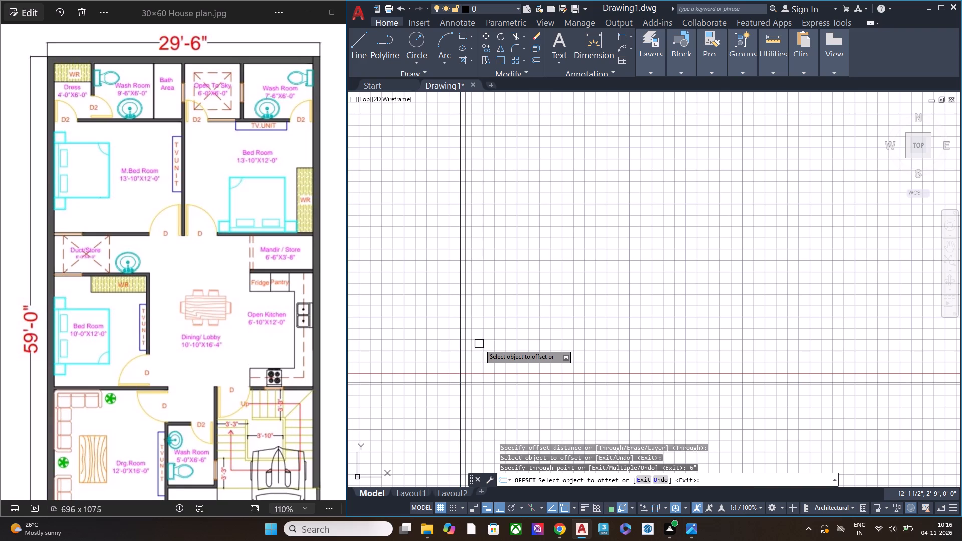
{"action": "left_click", "coordinate": [490, 384]}
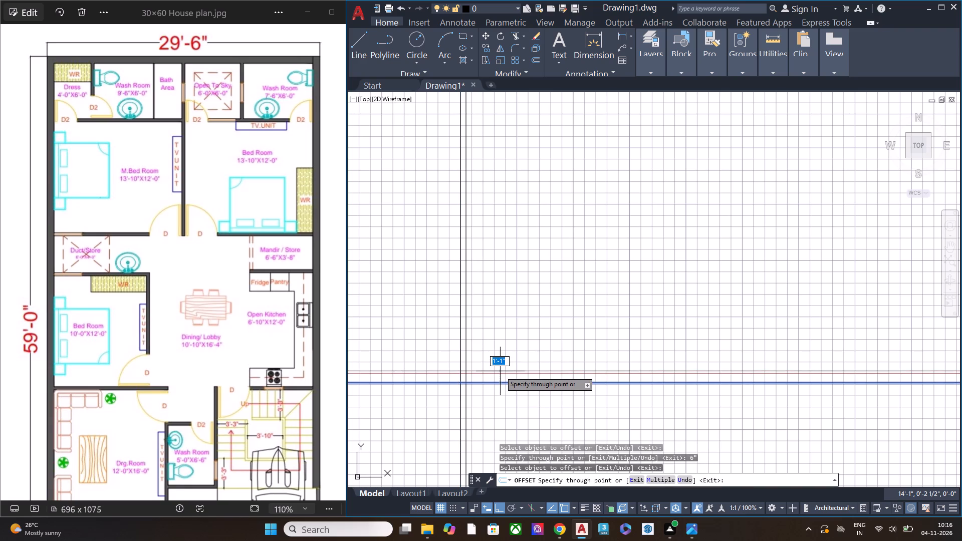
{"action": "key", "text": "6"}
{"action": "key", "text": "shift+quotedbl"}
{"action": "key", "text": "Return"}
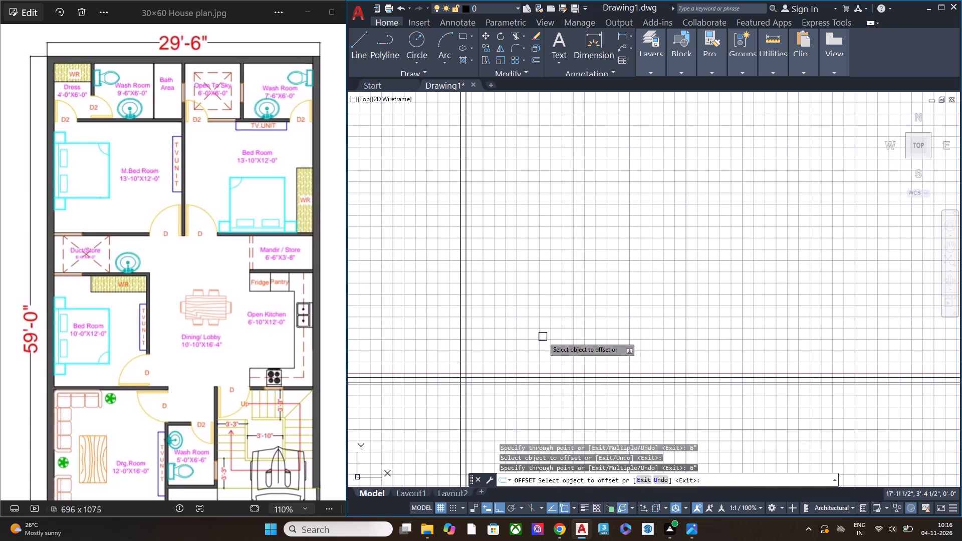
Offset the left wall's inner line 4' to the right for the Dress width, and that new line 4" for the partition.
{"action": "scroll", "coordinate": [543, 334], "scroll_direction": "down", "scroll_amount": 2}
{"action": "middle_click_drag", "start_coordinate": [543, 372], "coordinate": [516, 292]}
{"action": "scroll", "coordinate": [506, 273], "scroll_direction": "up", "scroll_amount": 1}
{"action": "scroll", "coordinate": [506, 273], "scroll_direction": "down", "scroll_amount": 1}
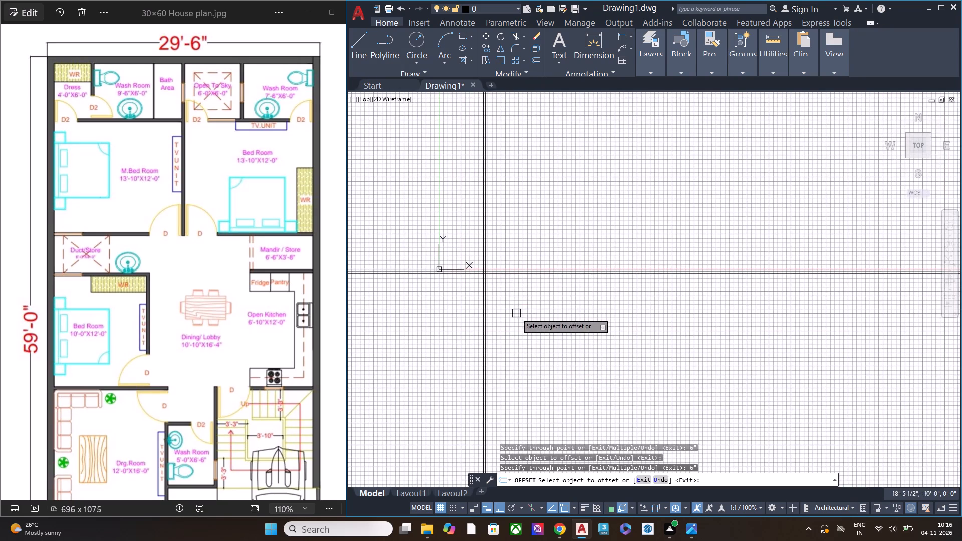
{"action": "scroll", "coordinate": [471, 292], "scroll_direction": "up", "scroll_amount": 4}
{"action": "left_click_drag", "start_coordinate": [519, 279], "coordinate": [525, 281]}
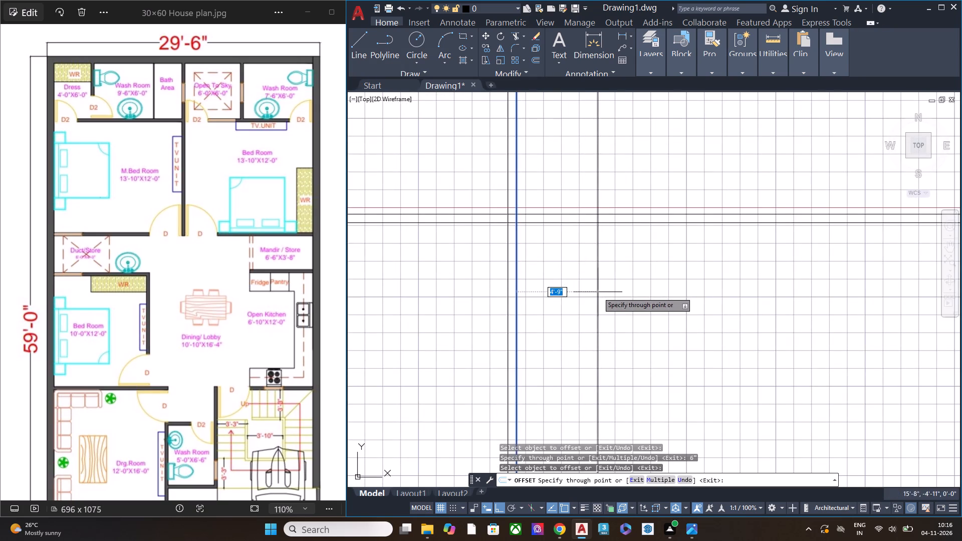
{"action": "scroll", "coordinate": [598, 292], "scroll_direction": "down", "scroll_amount": 1}
{"action": "middle_click_drag", "start_coordinate": [605, 292], "coordinate": [576, 325]}
{"action": "type", "text": "4'"}
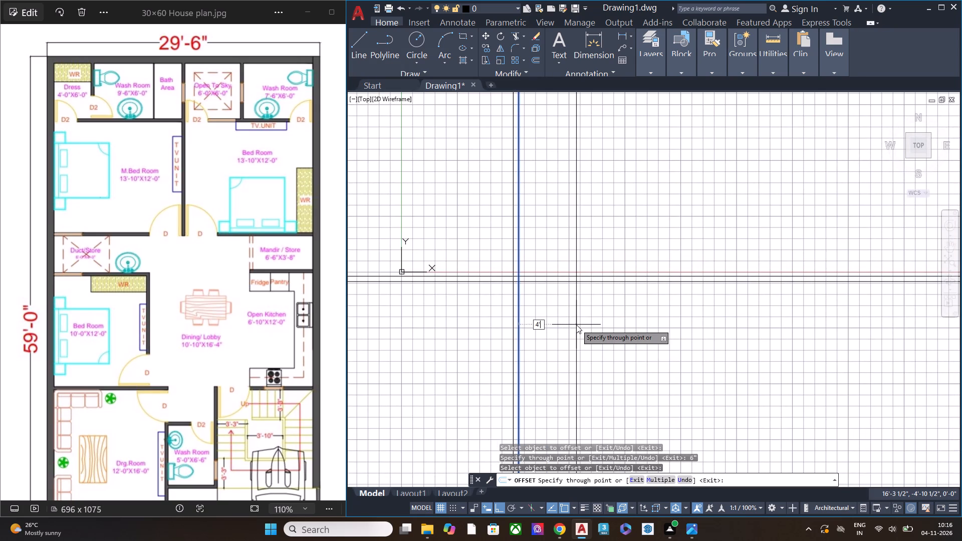
{"action": "key", "text": "Return"}
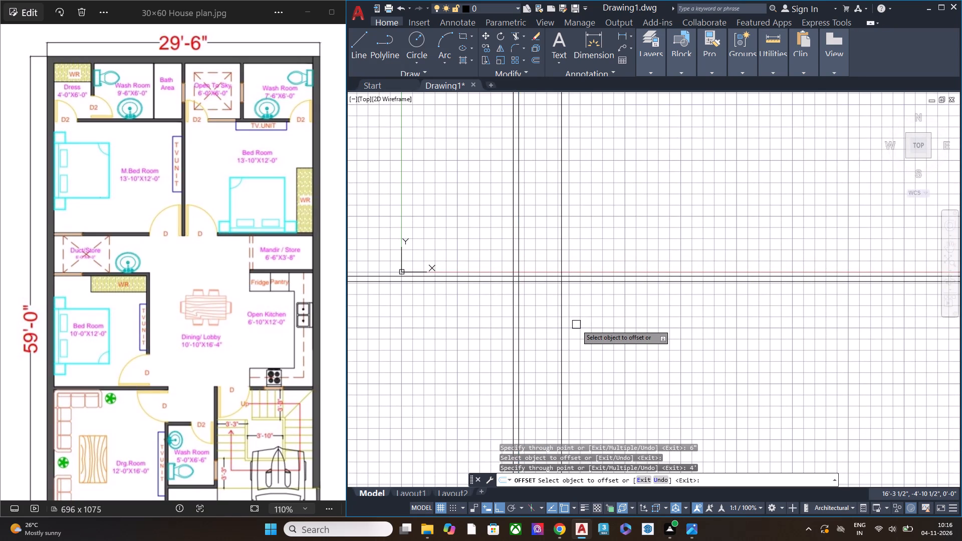
{"action": "left_click", "coordinate": [564, 328]}
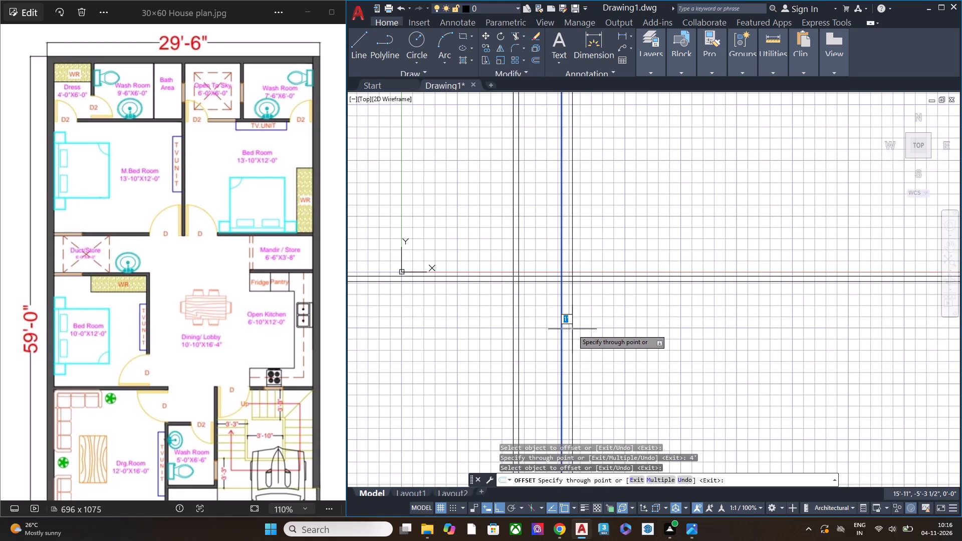
{"action": "type", "text": "4\""}
{"action": "key", "text": "Return"}
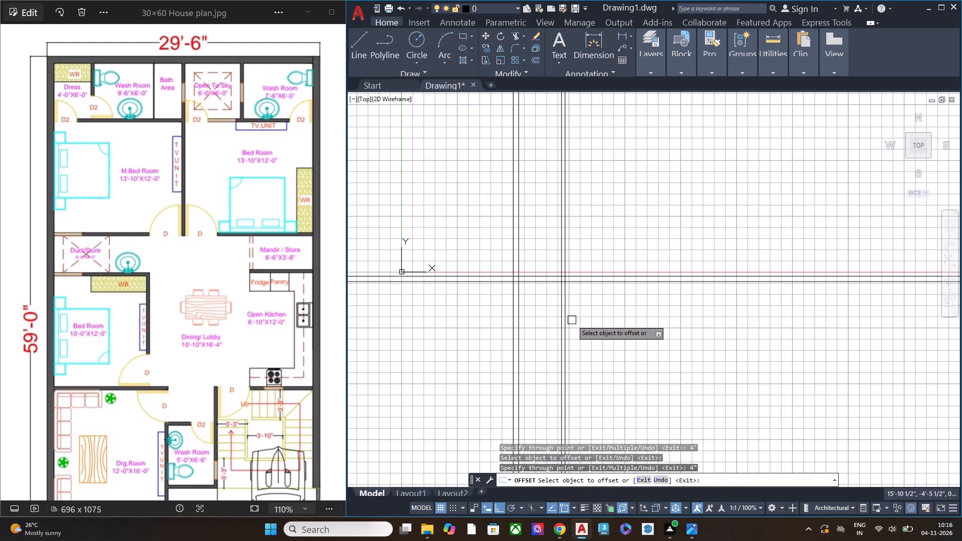
Offset the Dress partition's right line 9'6" to the right for the Wash Room, and that new line 4" for the partition.
{"action": "scroll", "coordinate": [601, 302], "scroll_direction": "up", "scroll_amount": 1}
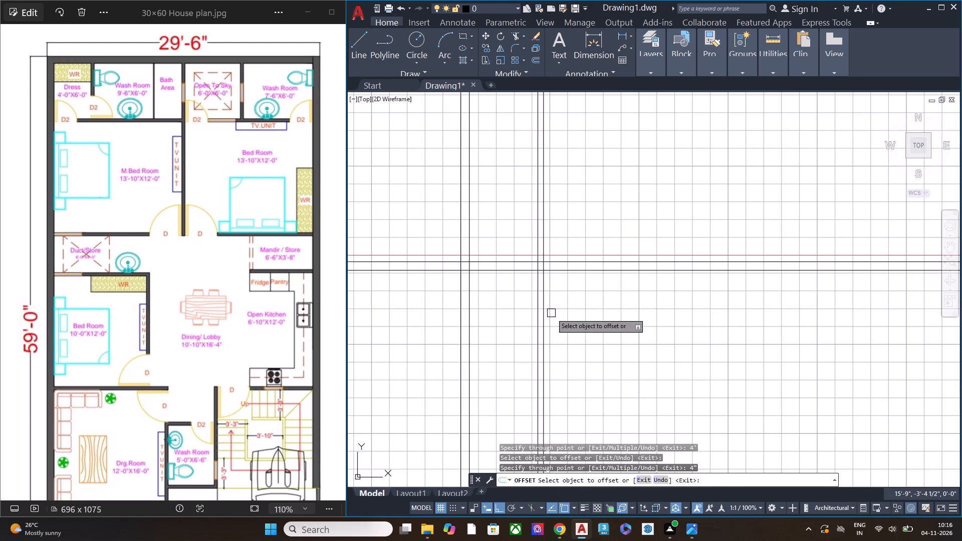
{"action": "left_click", "coordinate": [545, 322]}
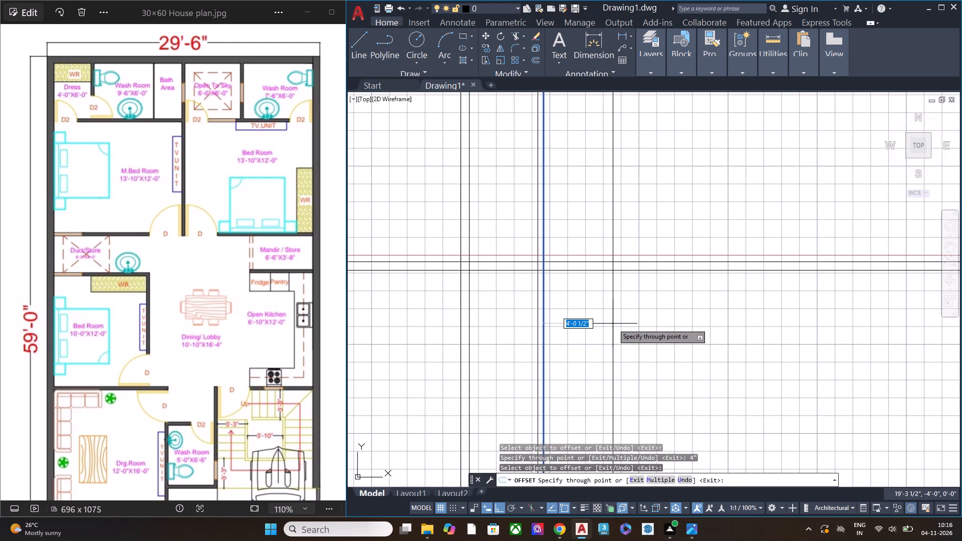
{"action": "type", "text": "9'"}
{"action": "type", "text": "6\""}
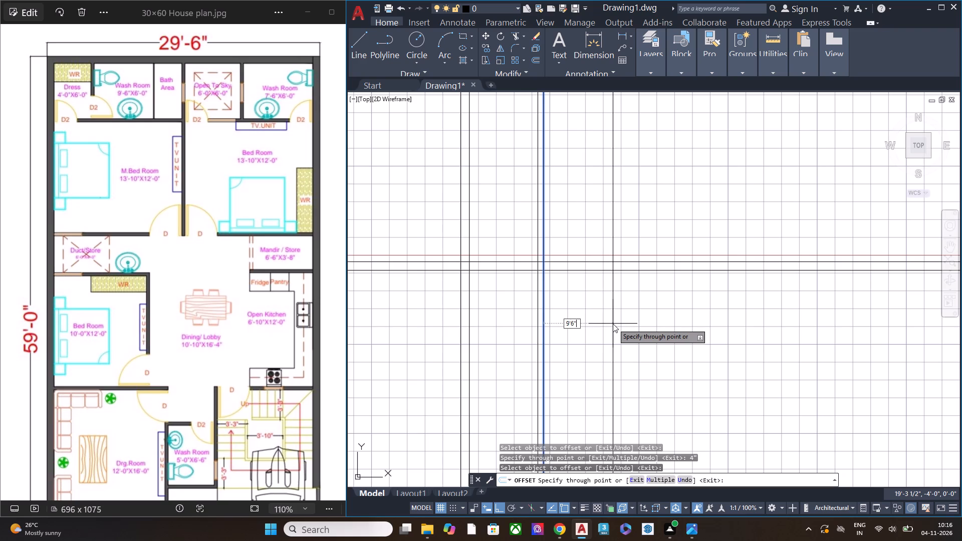
{"action": "key", "text": "Return"}
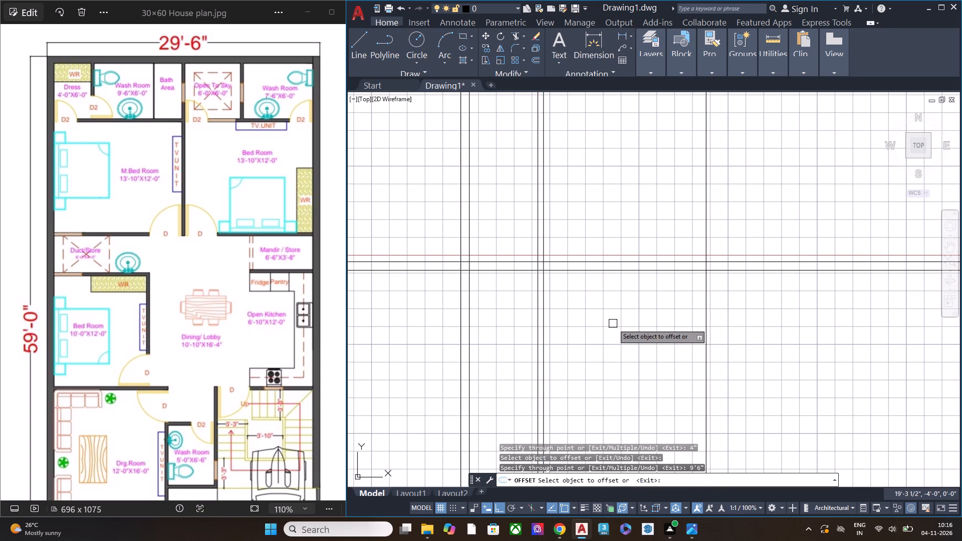
{"action": "left_click", "coordinate": [705, 331]}
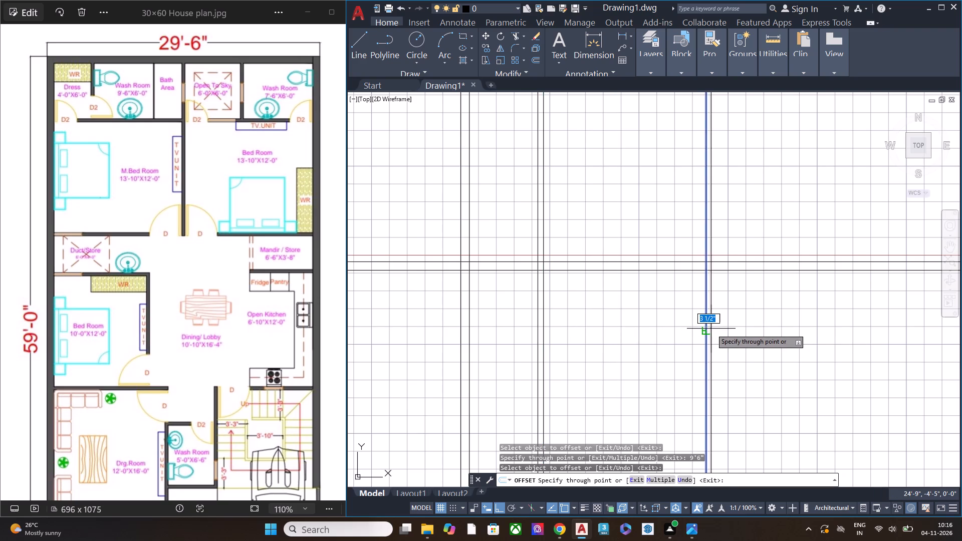
{"action": "type", "text": "4\""}
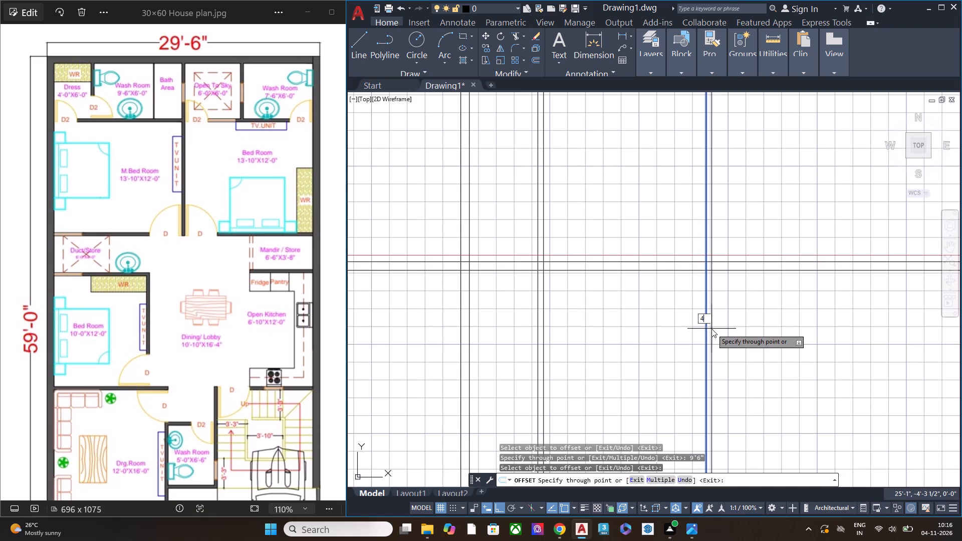
{"action": "key", "text": "Return"}
Offset the Wash Room partition's right line 6' to the right for Open To Sky, and that new line 4" for the partition.
{"action": "scroll", "coordinate": [663, 271], "scroll_direction": "down", "scroll_amount": 1}
{"action": "scroll", "coordinate": [663, 271], "scroll_direction": "up", "scroll_amount": 1}
{"action": "scroll", "coordinate": [663, 271], "scroll_direction": "down", "scroll_amount": 1}
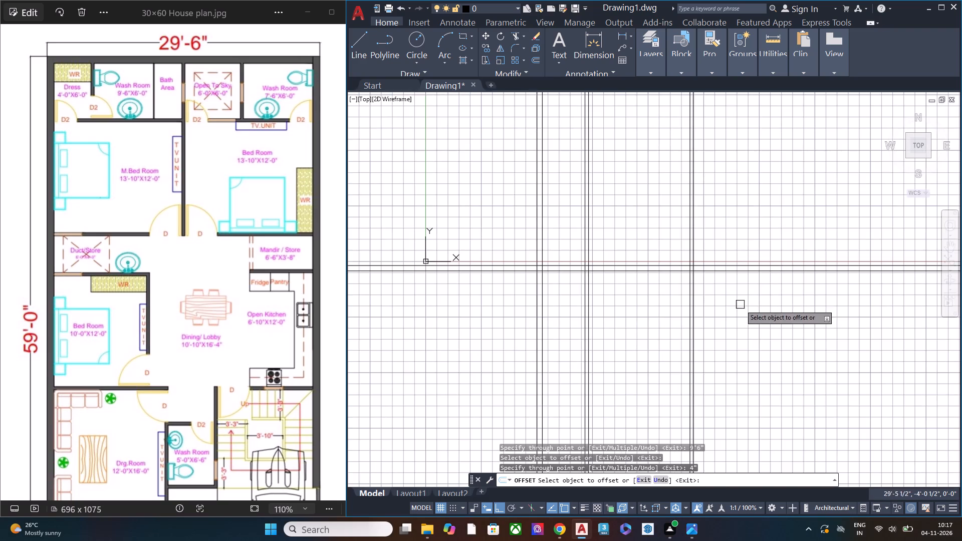
{"action": "middle_click_drag", "start_coordinate": [739, 306], "coordinate": [689, 261]}
{"action": "left_click", "coordinate": [647, 279]}
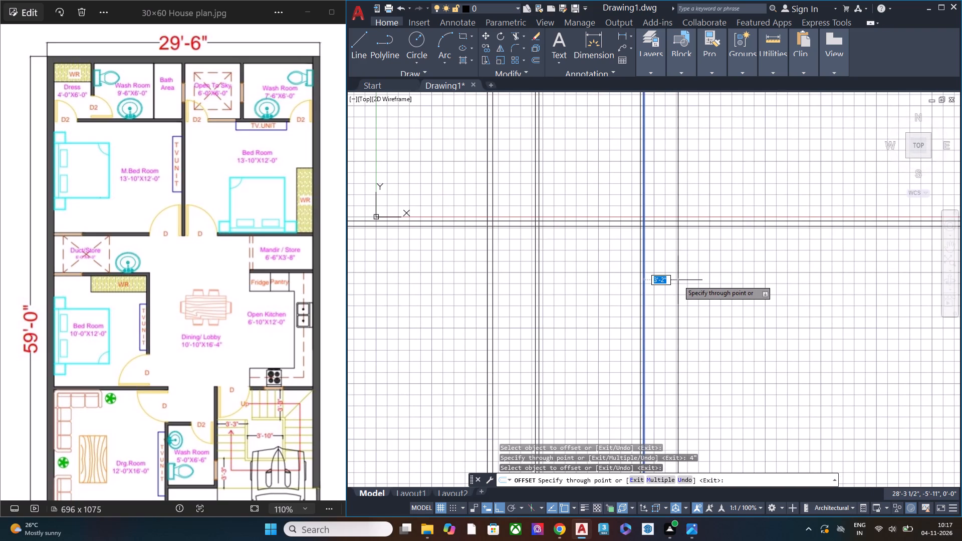
{"action": "type", "text": "6'"}
{"action": "key", "text": "Return"}
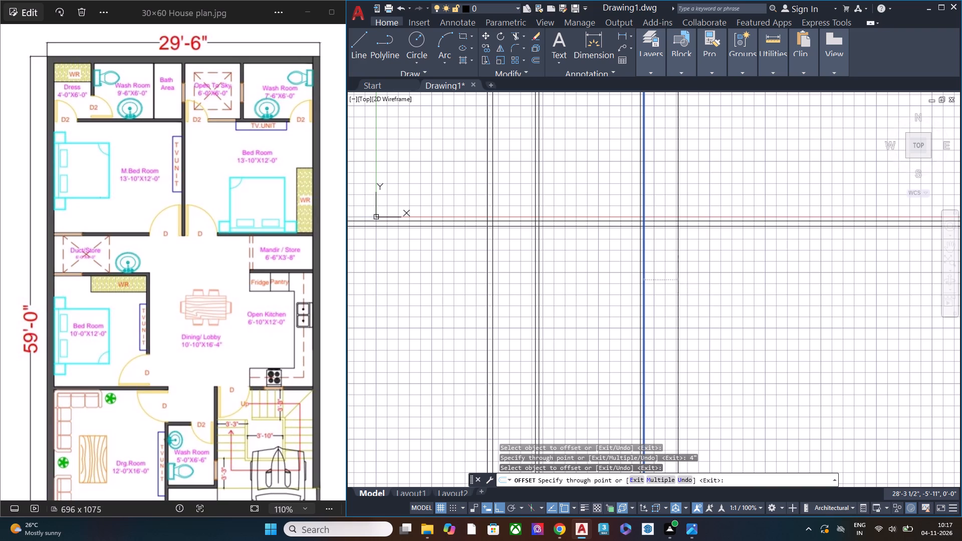
{"action": "left_click_drag", "start_coordinate": [712, 278], "coordinate": [719, 279]}
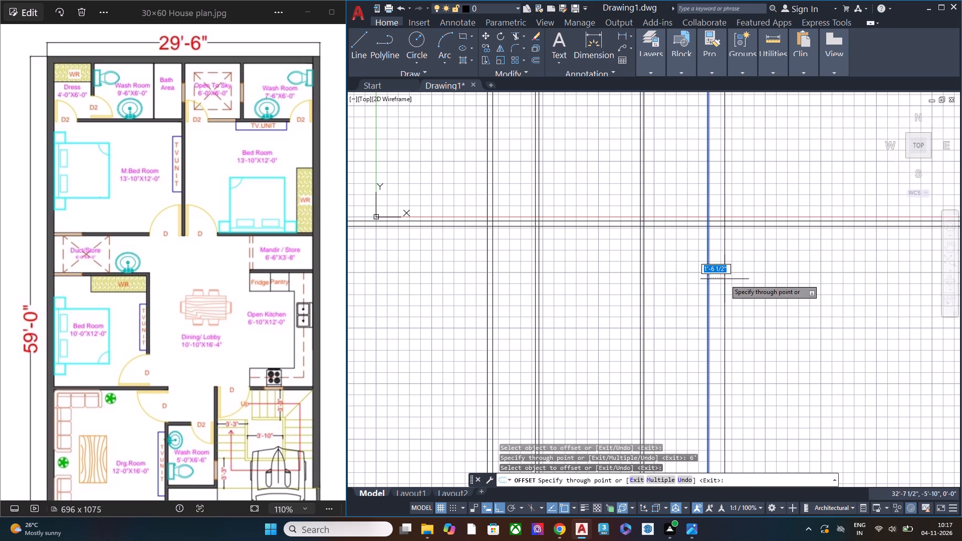
{"action": "type", "text": "4\""}
{"action": "key", "text": "Return"}
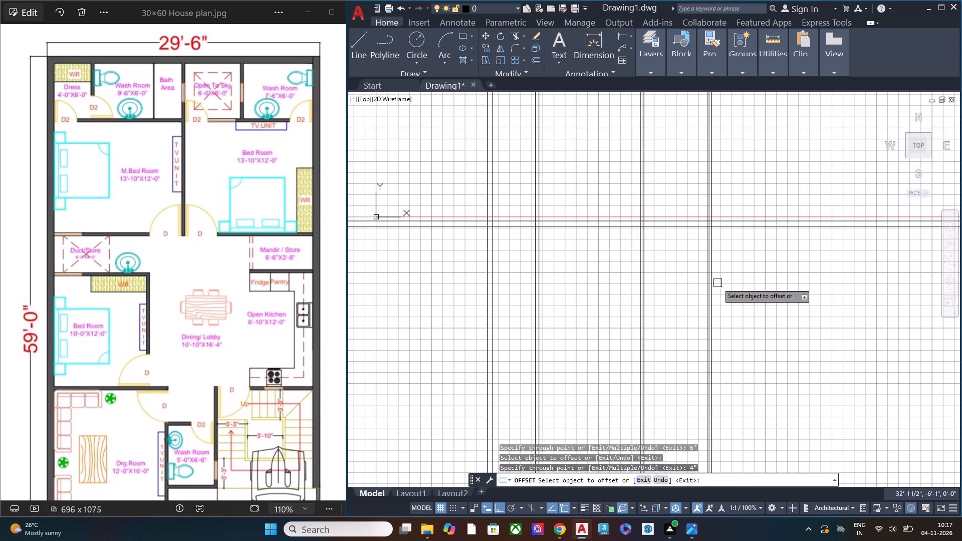
Offset the Open To Sky partition's right line 7'6" to the right for the second Wash Room, and that new line 6" for the outer wall.
{"action": "left_click", "coordinate": [713, 266]}
{"action": "scroll", "coordinate": [751, 272], "scroll_direction": "down", "scroll_amount": 2}
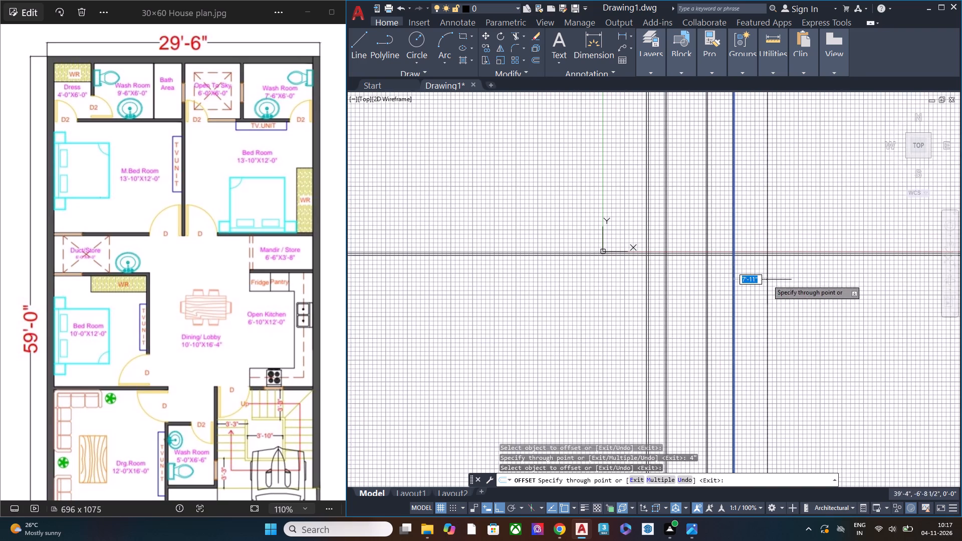
{"action": "middle_click_drag", "start_coordinate": [749, 285], "coordinate": [634, 289]}
{"action": "key", "text": "7"}
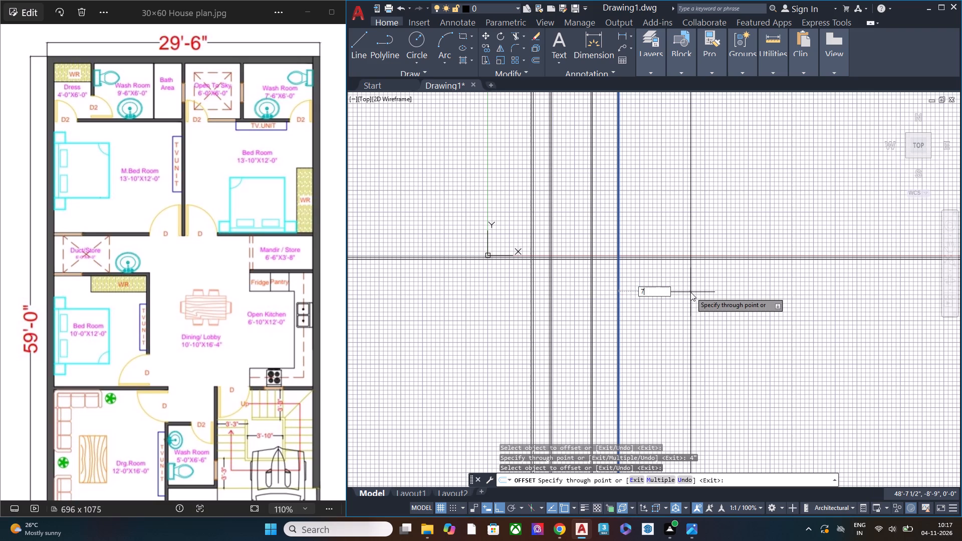
{"action": "key", "text": "apostrophe"}
{"action": "type", "text": "6\""}
{"action": "key", "text": "Return"}
{"action": "left_click_drag", "start_coordinate": [651, 281], "coordinate": [653, 280]}
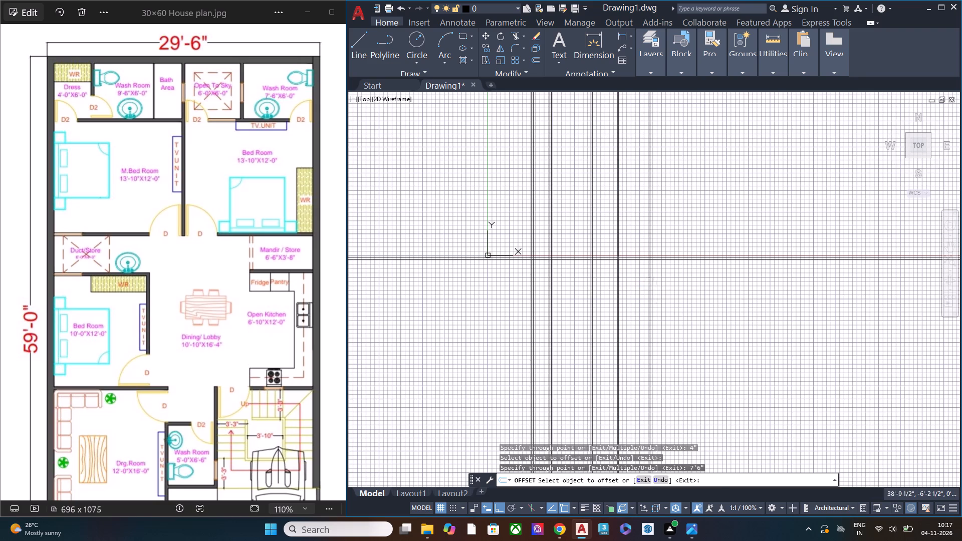
{"action": "left_click_drag", "start_coordinate": [653, 280], "coordinate": [655, 280]}
{"action": "type", "text": "6\""}
{"action": "key", "text": "Return"}
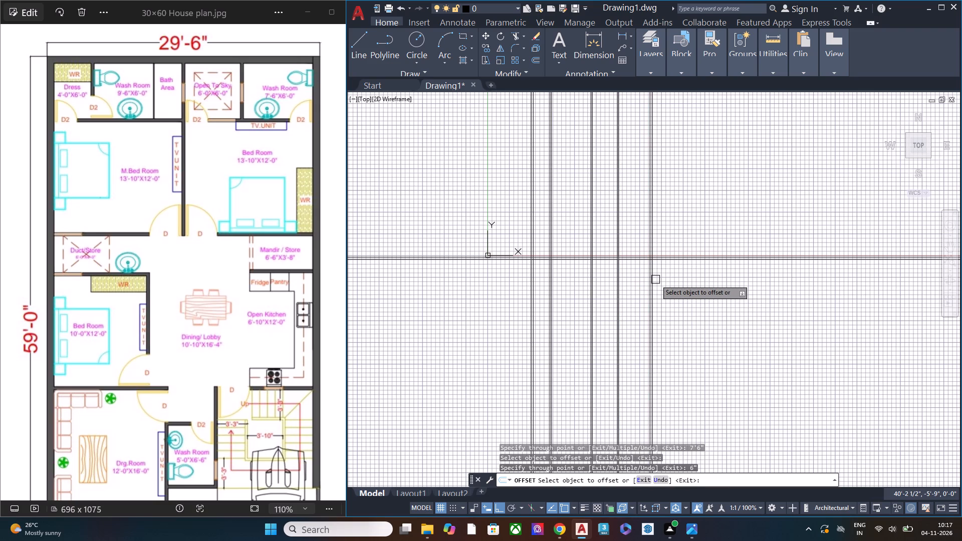
Offset the top wall's inner line 6' downward for the depth of the top rooms.
{"action": "scroll", "coordinate": [603, 275], "scroll_direction": "up", "scroll_amount": 1}
{"action": "scroll", "coordinate": [533, 254], "scroll_direction": "up", "scroll_amount": 1}
{"action": "scroll", "coordinate": [532, 253], "scroll_direction": "down", "scroll_amount": 1}
{"action": "scroll", "coordinate": [532, 253], "scroll_direction": "up", "scroll_amount": 1}
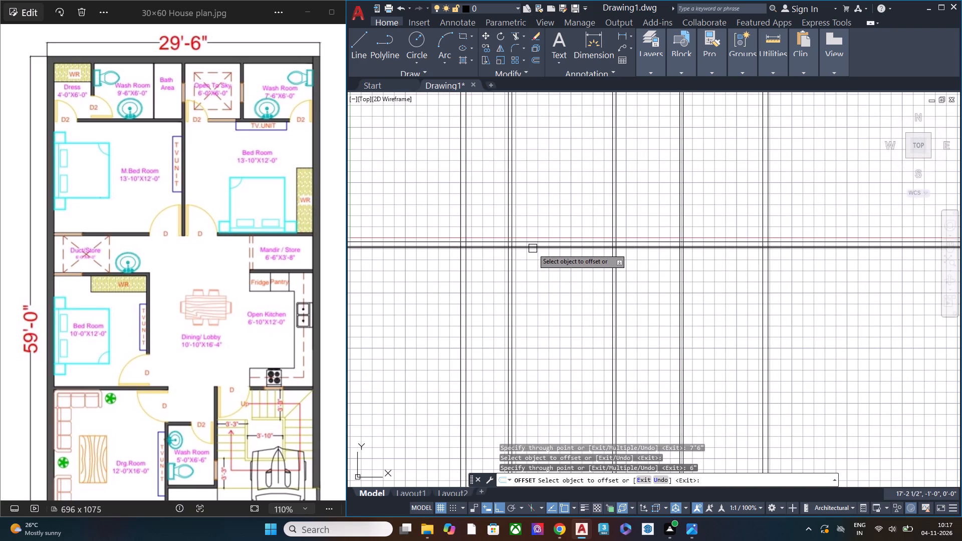
{"action": "left_click", "coordinate": [533, 248]}
{"action": "scroll", "coordinate": [543, 291], "scroll_direction": "down", "scroll_amount": 1}
{"action": "middle_click_drag", "start_coordinate": [547, 300], "coordinate": [561, 284]}
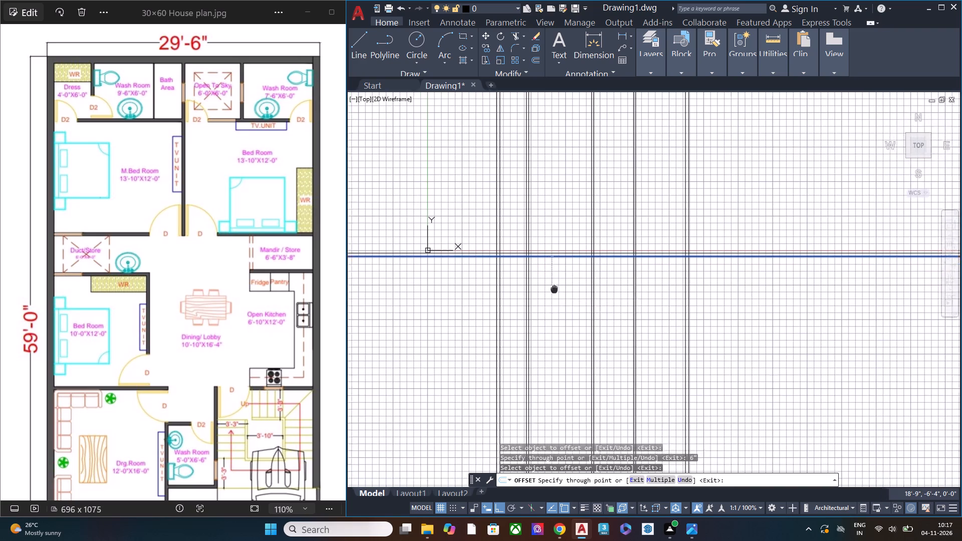
{"action": "middle_click_drag", "start_coordinate": [561, 284], "coordinate": [612, 262]}
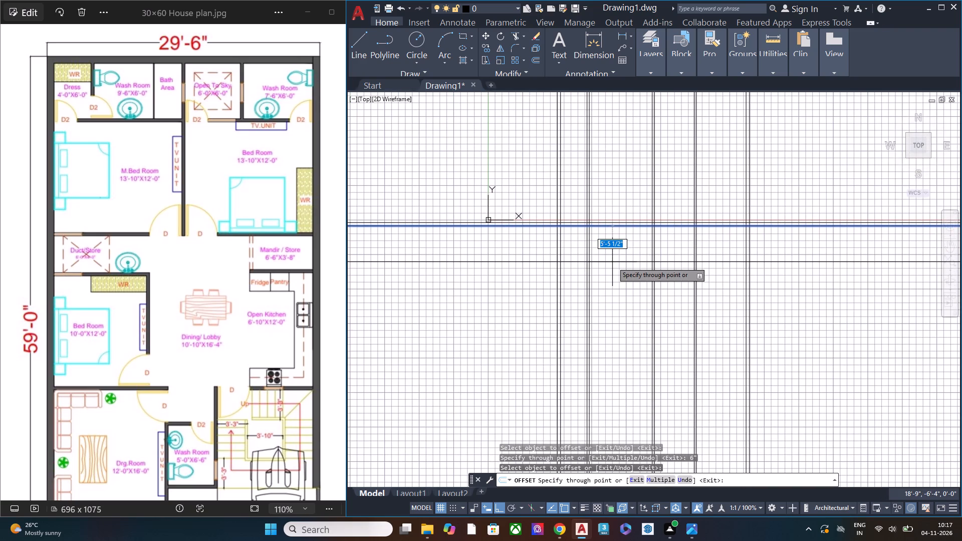
{"action": "type", "text": "6'"}
{"action": "key", "text": "Return"}
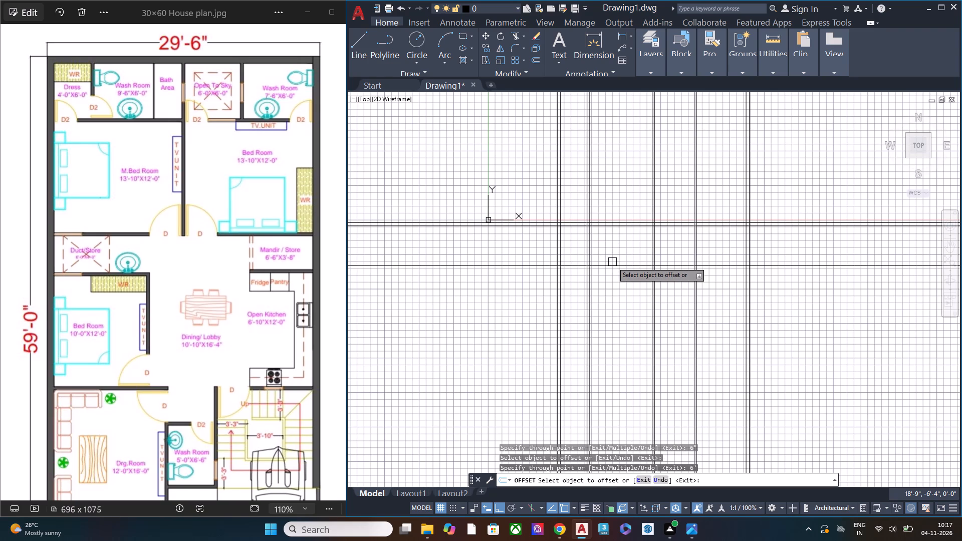
{"action": "middle_click_drag", "start_coordinate": [644, 210], "coordinate": [546, 239]}
{"action": "key", "text": "space"}
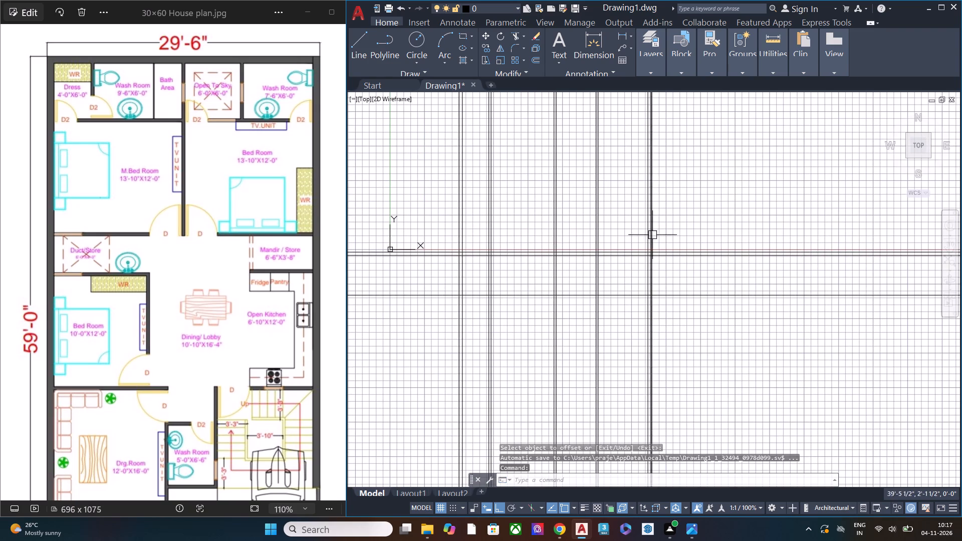
Trim the construction lines extending above the top wall and beyond the outer faces of the right and left walls.
{"action": "type", "text": "tr"}
{"action": "key", "text": "space"}
{"action": "left_click_drag", "start_coordinate": [701, 219], "coordinate": [687, 219]}
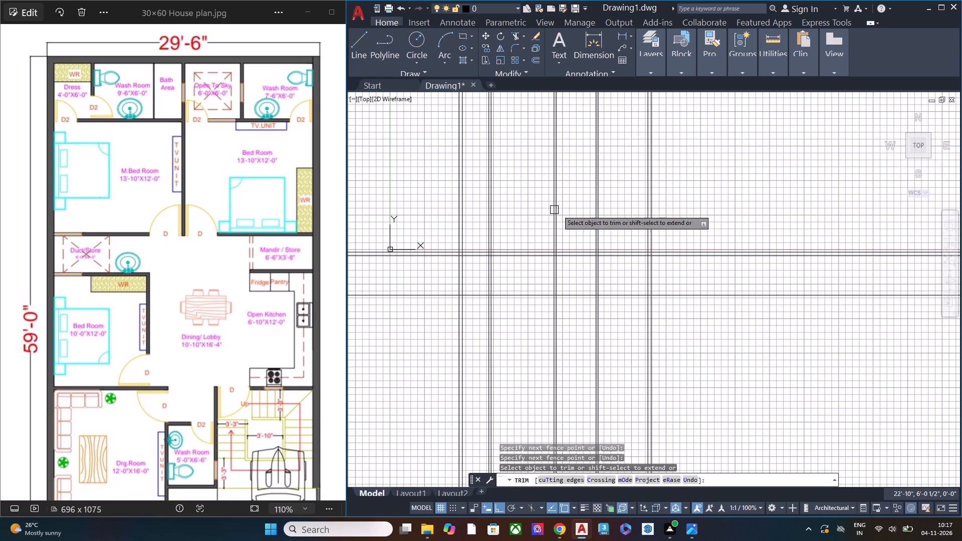
{"action": "left_click", "coordinate": [684, 204]}
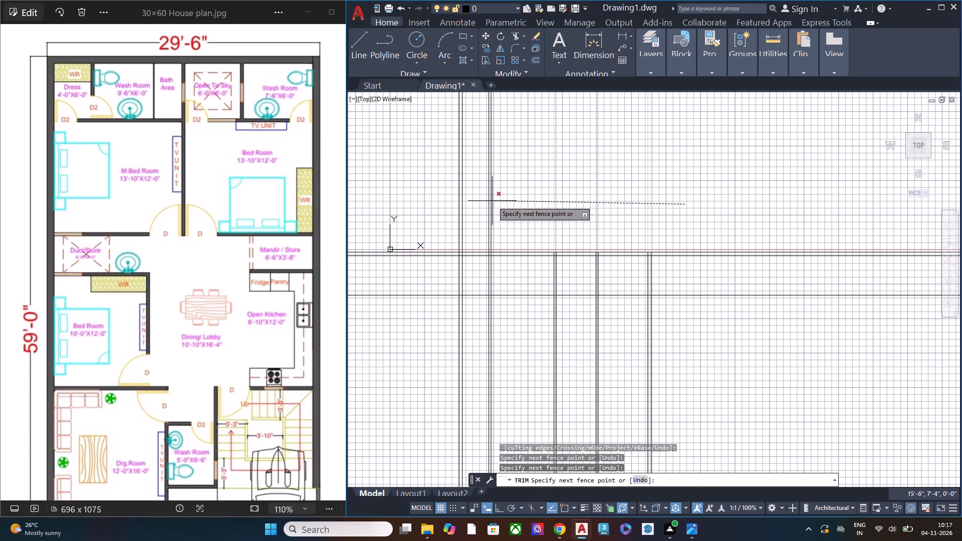
{"action": "left_click", "coordinate": [441, 202]}
{"action": "left_click", "coordinate": [752, 335]}
{"action": "left_click", "coordinate": [749, 228]}
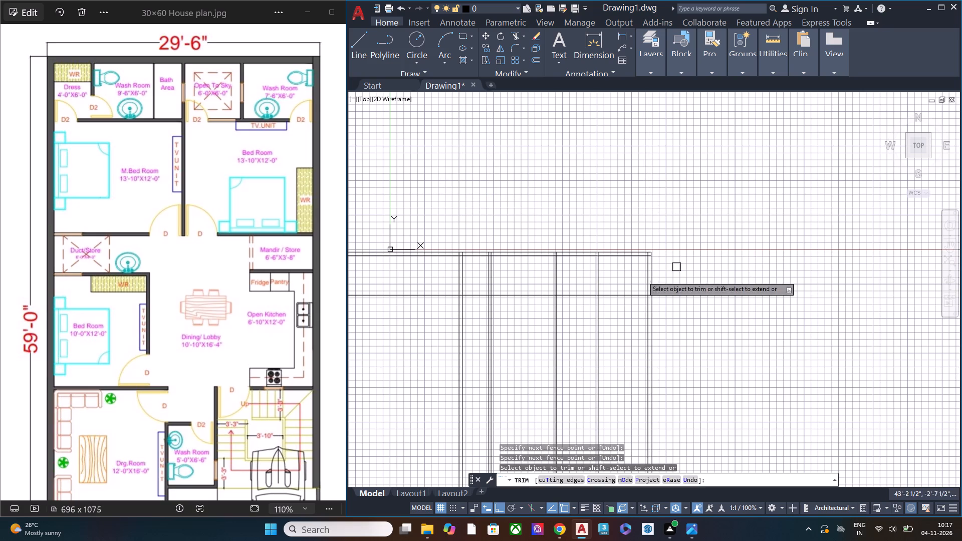
{"action": "left_click", "coordinate": [427, 321]}
{"action": "left_click", "coordinate": [432, 208]}
{"action": "middle_click_drag", "start_coordinate": [529, 265], "coordinate": [532, 201]}
{"action": "key", "text": "space"}
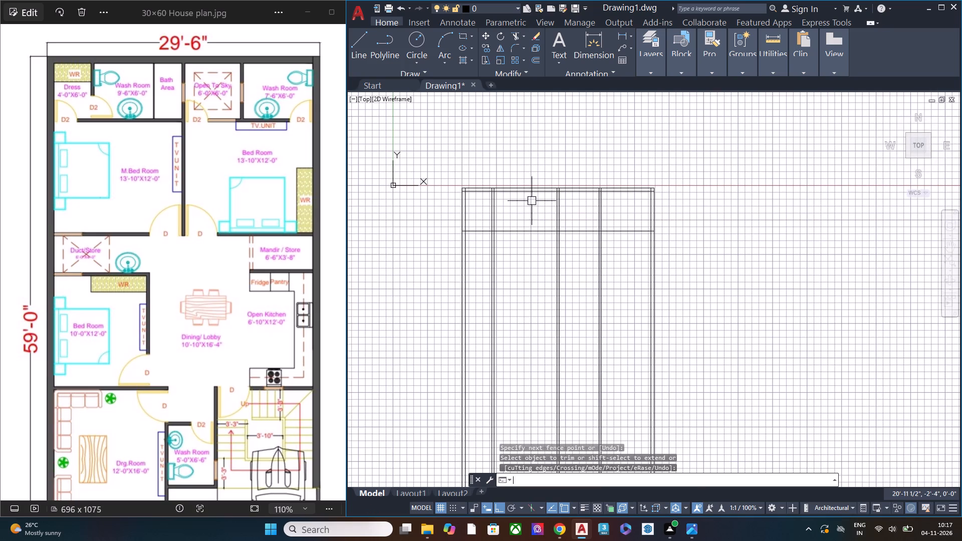
Measure the plan's overall width between the outer corners of the top wall.
{"action": "left_click", "coordinate": [774, 73]}
{"action": "left_click", "coordinate": [781, 99]}
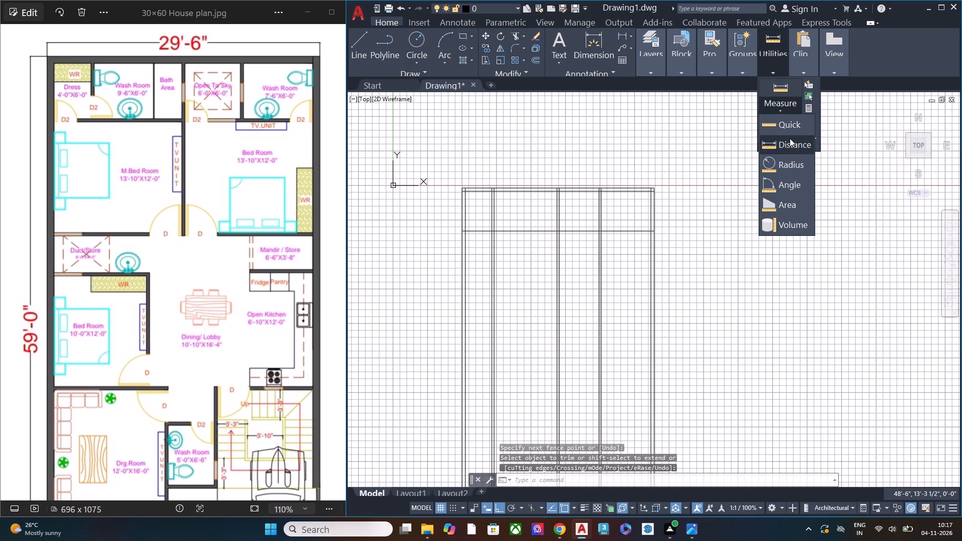
{"action": "left_click", "coordinate": [791, 141]}
{"action": "scroll", "coordinate": [460, 185], "scroll_direction": "up", "scroll_amount": 1}
{"action": "scroll", "coordinate": [460, 185], "scroll_direction": "down", "scroll_amount": 1}
{"action": "scroll", "coordinate": [461, 185], "scroll_direction": "up", "scroll_amount": 1}
{"action": "scroll", "coordinate": [461, 185], "scroll_direction": "down", "scroll_amount": 1}
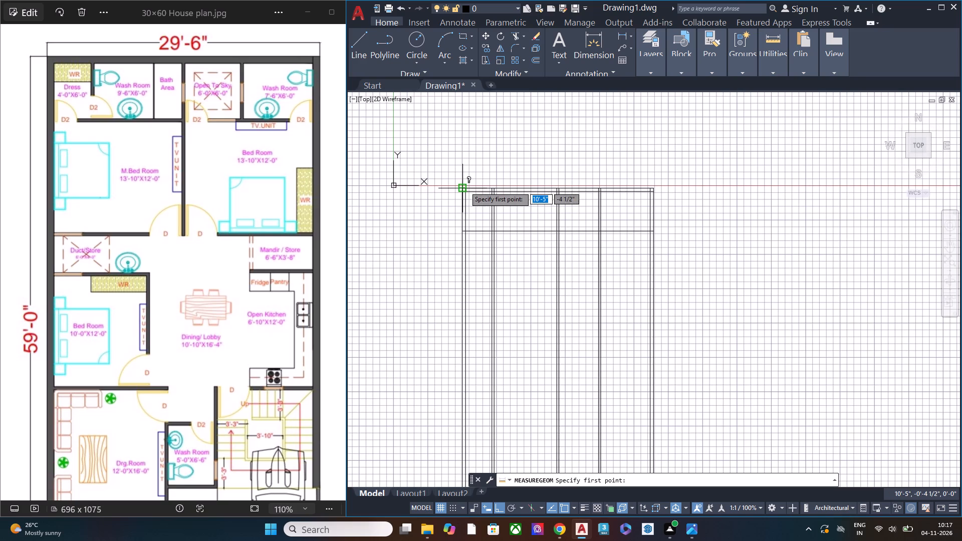
{"action": "left_click", "coordinate": [463, 187]}
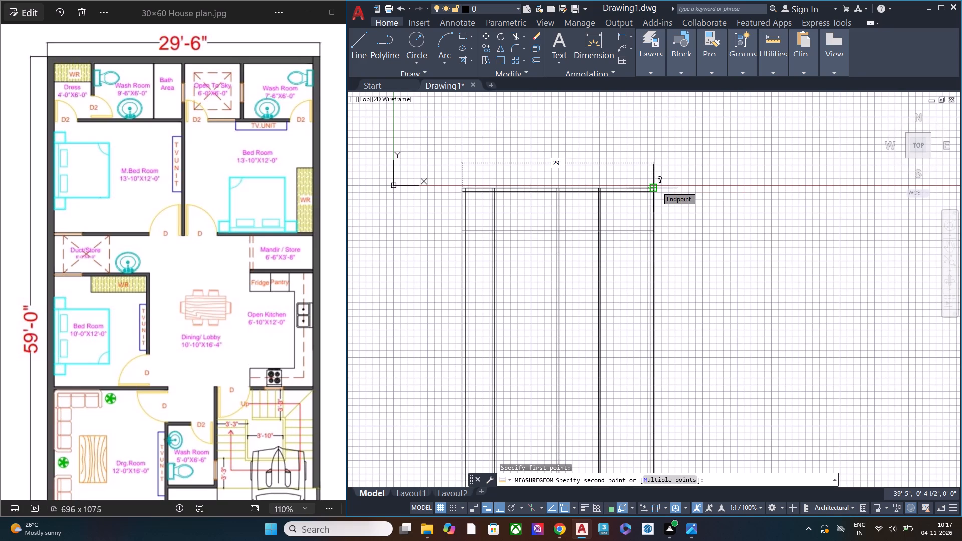
{"action": "key", "text": "Escape"}
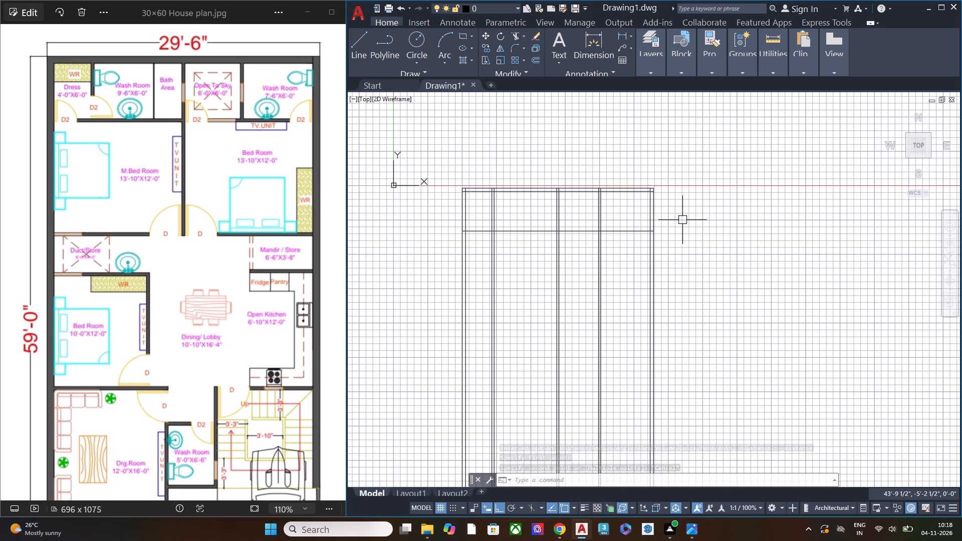
Delete the outer line of the right wall.
{"action": "scroll", "coordinate": [658, 196], "scroll_direction": "up", "scroll_amount": 1}
{"action": "left_click", "coordinate": [650, 209]}
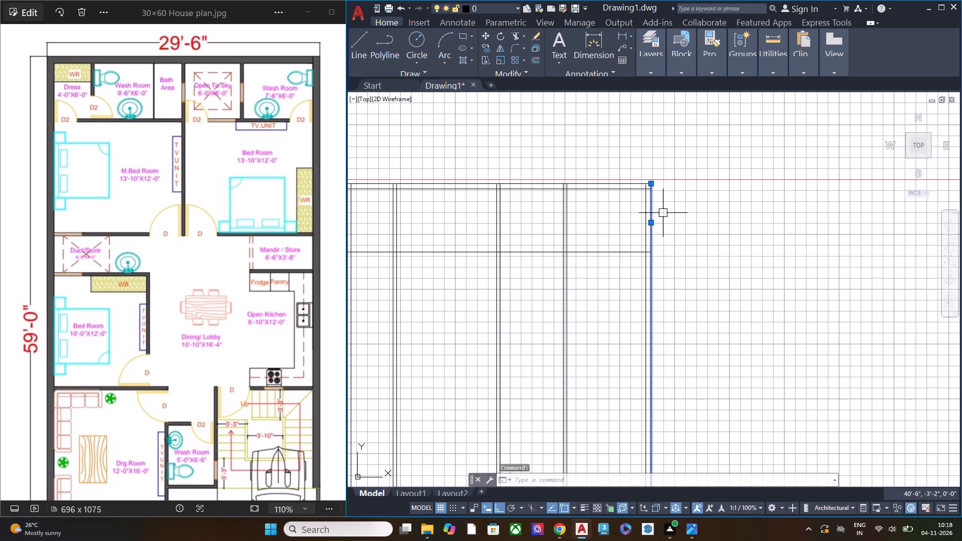
{"action": "key", "text": "Delete"}
{"action": "scroll", "coordinate": [653, 212], "scroll_direction": "down", "scroll_amount": 1}
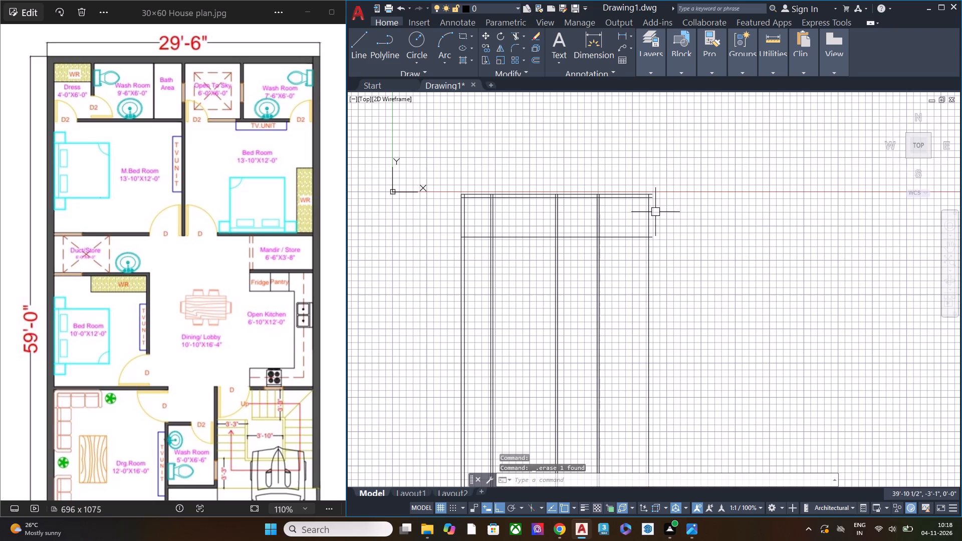
Offset the right wall's inner line 9" to the right for a thicker outer wall.
{"action": "scroll", "coordinate": [649, 215], "scroll_direction": "up", "scroll_amount": 3}
{"action": "left_click", "coordinate": [643, 223]}
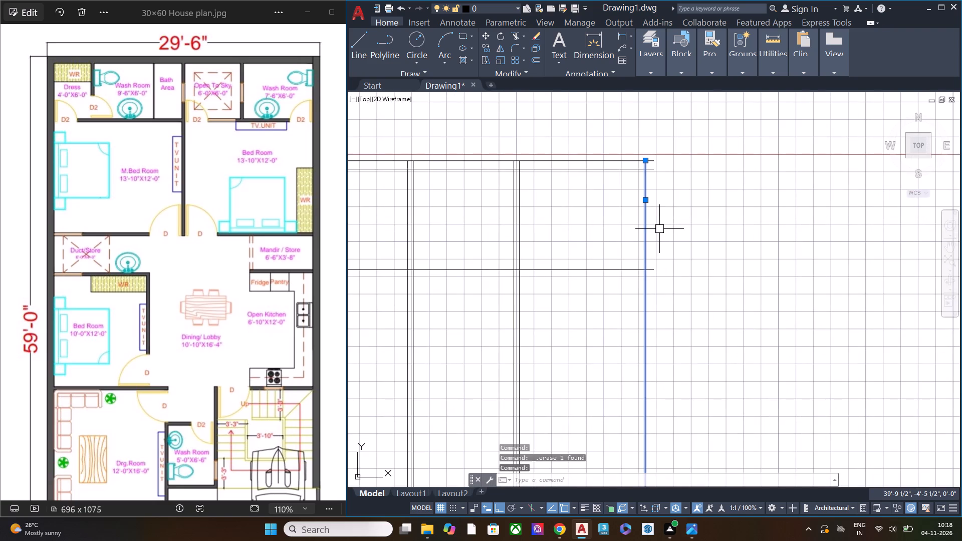
{"action": "type", "text": "off"}
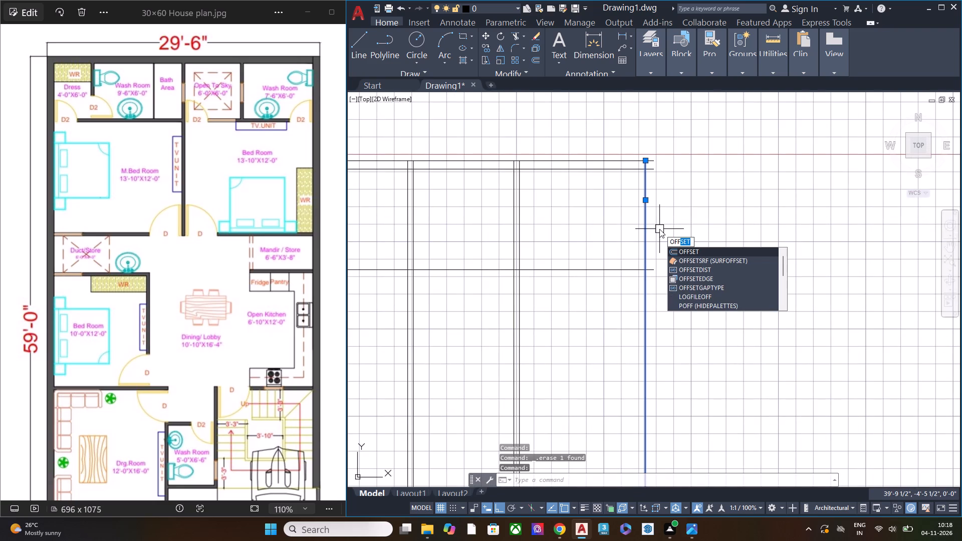
{"action": "key", "text": "space"}
{"action": "key", "text": "space"}
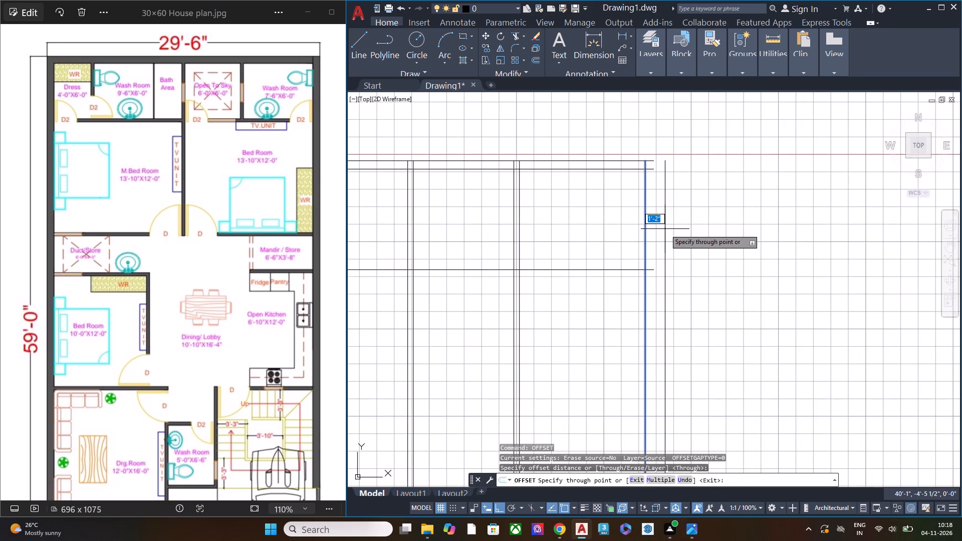
{"action": "type", "text": "9\""}
{"action": "key", "text": "Return"}
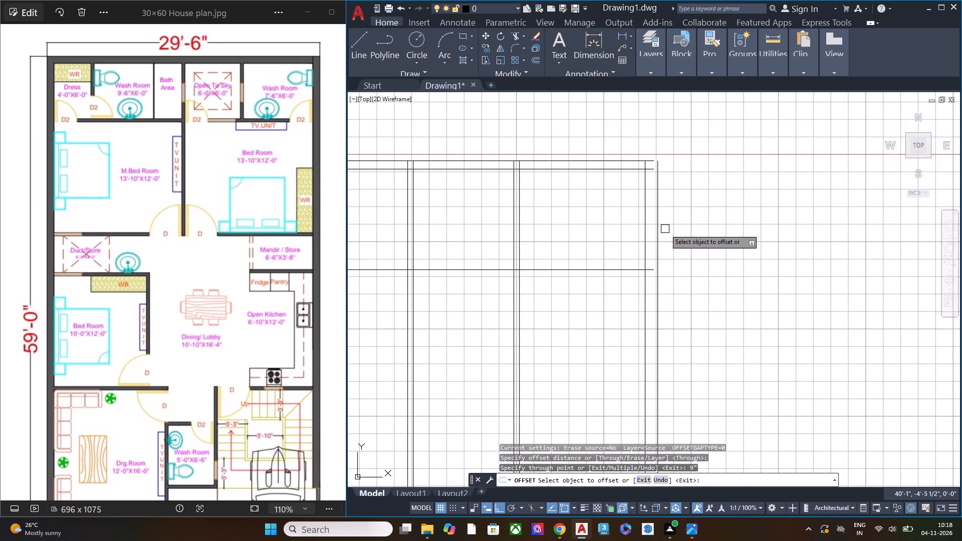
{"action": "key", "text": "Escape"}
Extend the top wall's two lines and the horizontal line below the top rooms to the new outer line of the right wall.
{"action": "type", "text": "ex"}
{"action": "key", "text": "space"}
{"action": "key", "text": "space"}
{"action": "left_click_drag", "start_coordinate": [611, 327], "coordinate": [610, 312]}
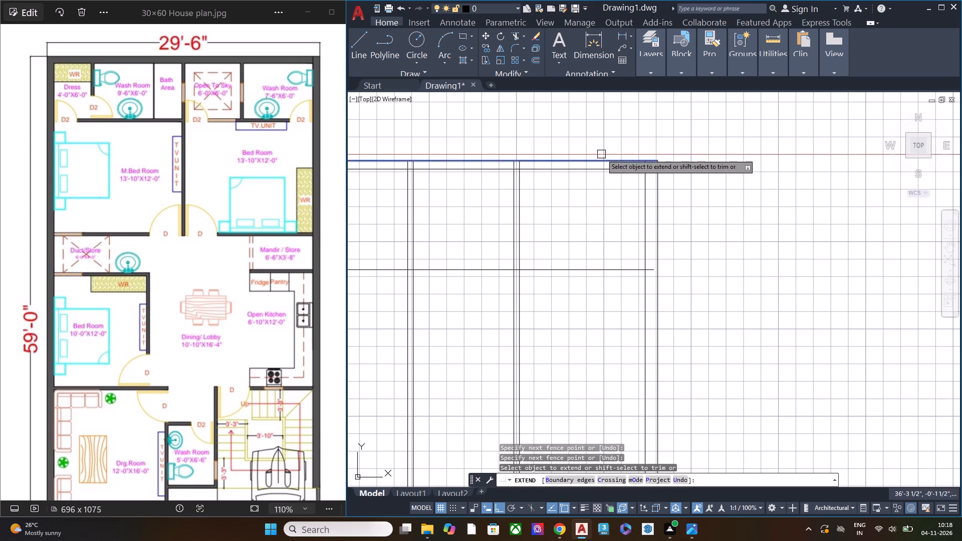
{"action": "left_click_drag", "start_coordinate": [598, 136], "coordinate": [603, 335]}
{"action": "key", "text": "Escape"}
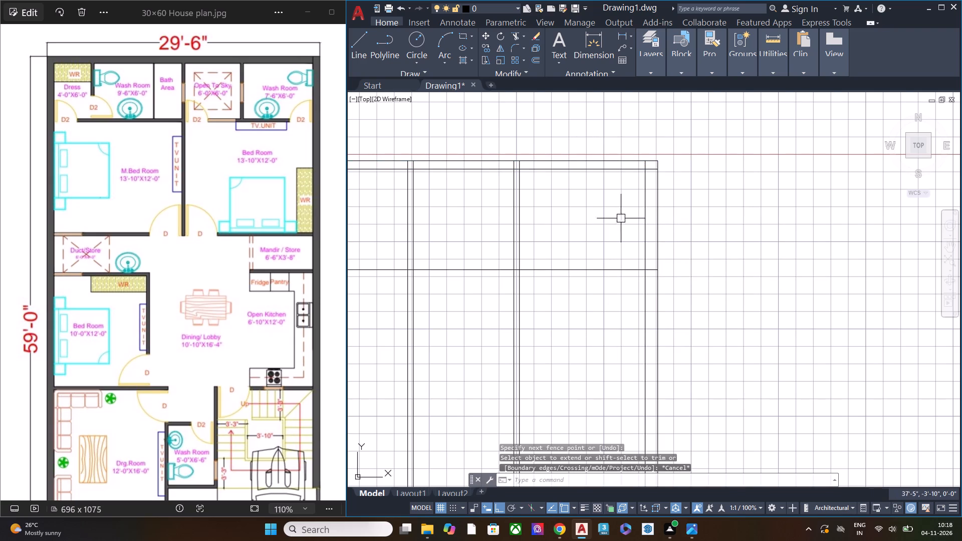
Measure the plan's overall width between the outer corners of the top wall.
{"action": "scroll", "coordinate": [631, 218], "scroll_direction": "down", "scroll_amount": 1}
{"action": "middle_click_drag", "start_coordinate": [627, 208], "coordinate": [749, 197]}
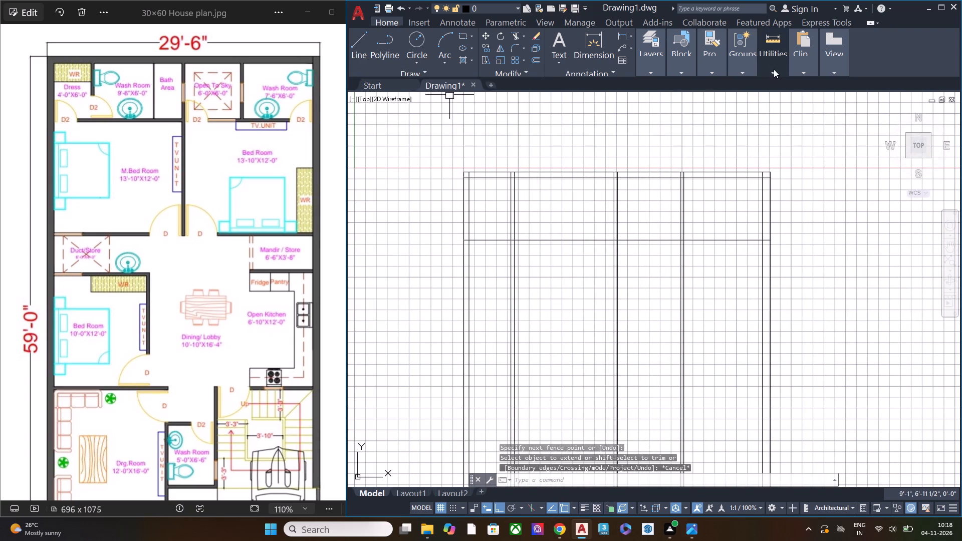
{"action": "left_click", "coordinate": [774, 69]}
{"action": "left_click", "coordinate": [784, 108]}
{"action": "left_click", "coordinate": [788, 140]}
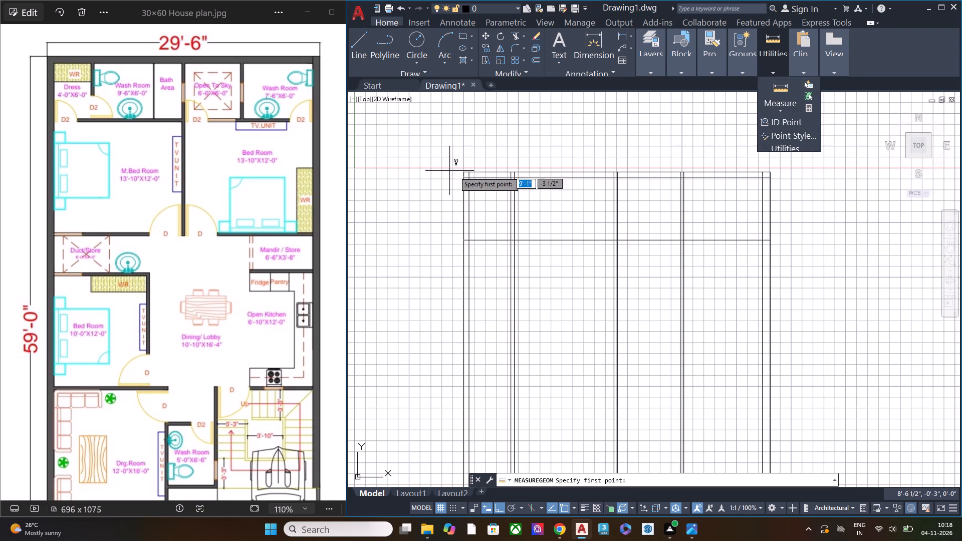
{"action": "left_click", "coordinate": [463, 171]}
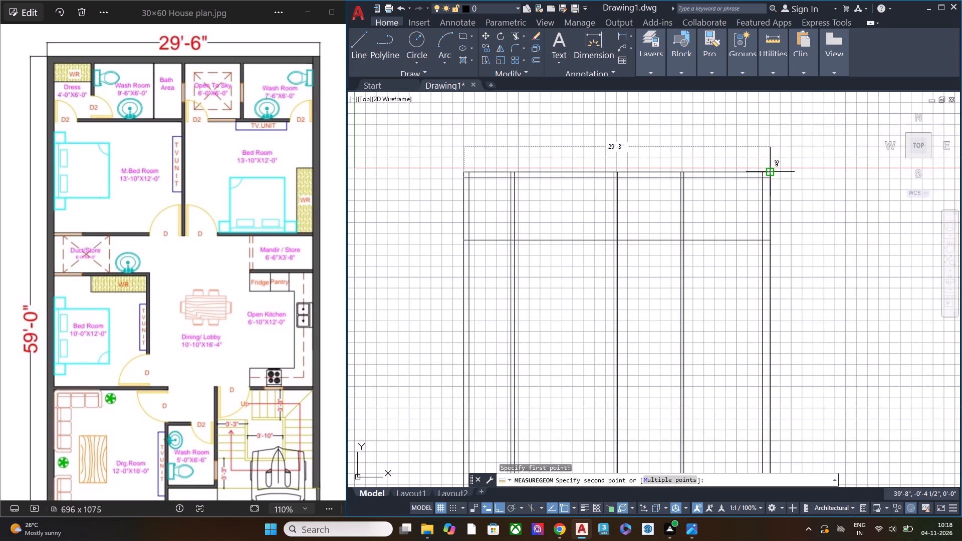
{"action": "key", "text": "Escape"}
Delete the outer line of the left wall.
{"action": "scroll", "coordinate": [474, 190], "scroll_direction": "up", "scroll_amount": 2}
{"action": "left_click", "coordinate": [447, 193]}
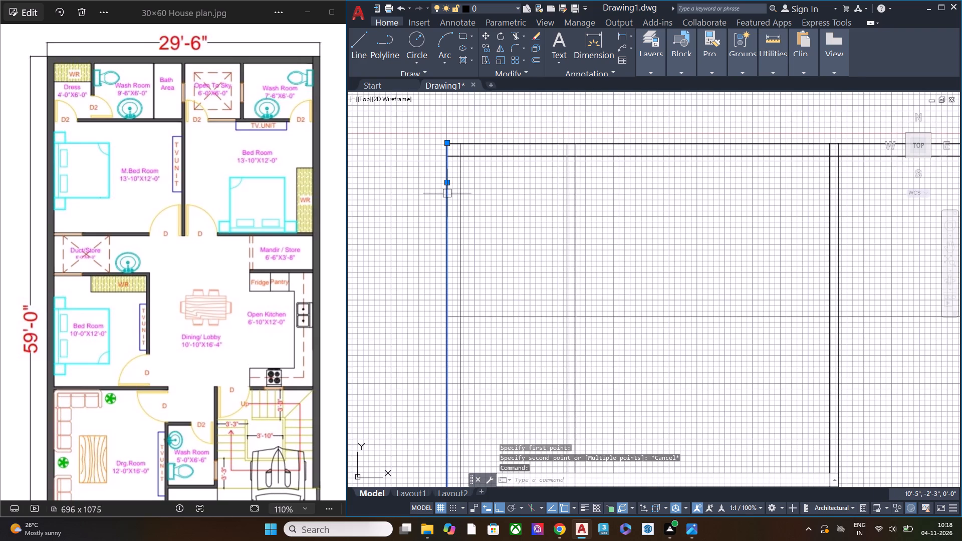
{"action": "key", "text": "Delete"}
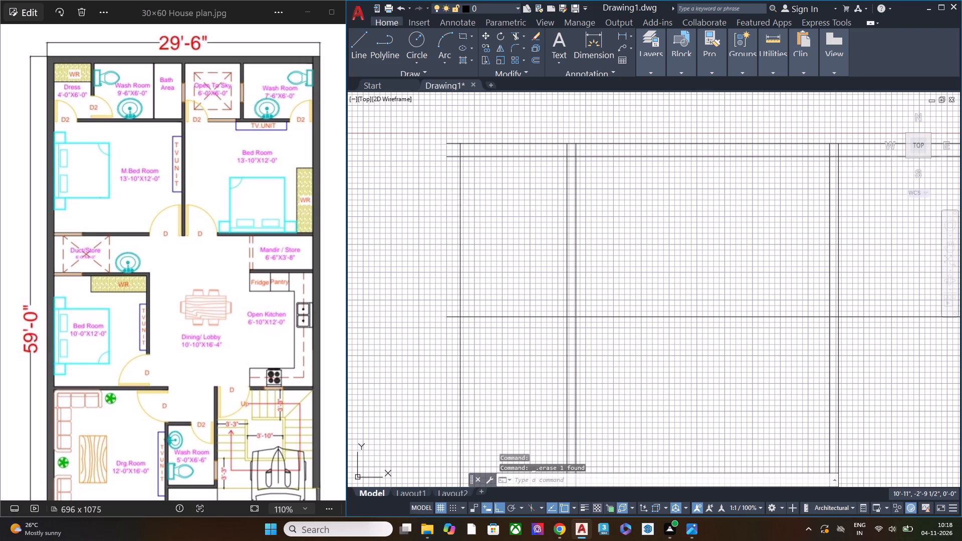
Offset the left wall's inner line 9" outward to form a thicker outer wall.
{"action": "left_click", "coordinate": [459, 207]}
{"action": "type", "text": "off"}
{"action": "key", "text": "space"}
{"action": "key", "text": "space"}
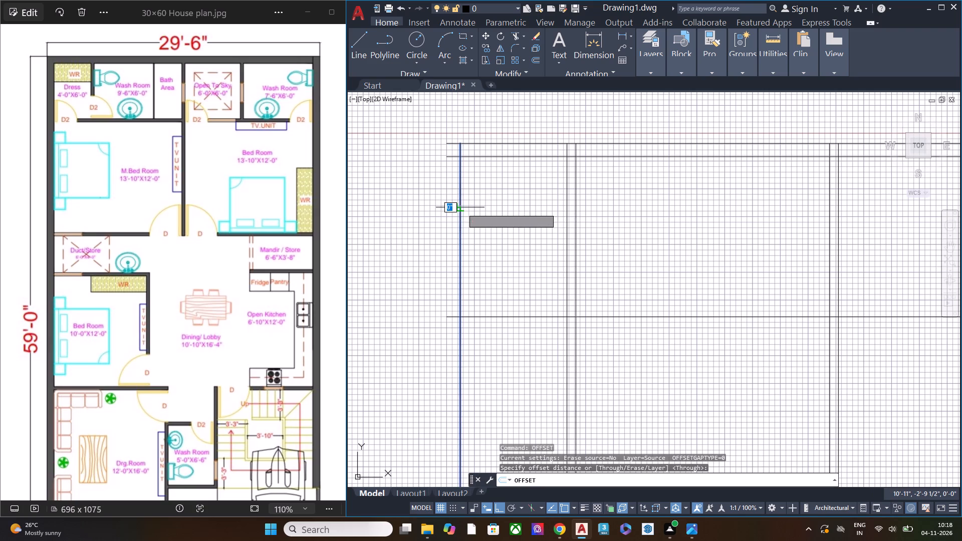
{"action": "type", "text": "9\""}
{"action": "key", "text": "Return"}
{"action": "key", "text": "Escape"}
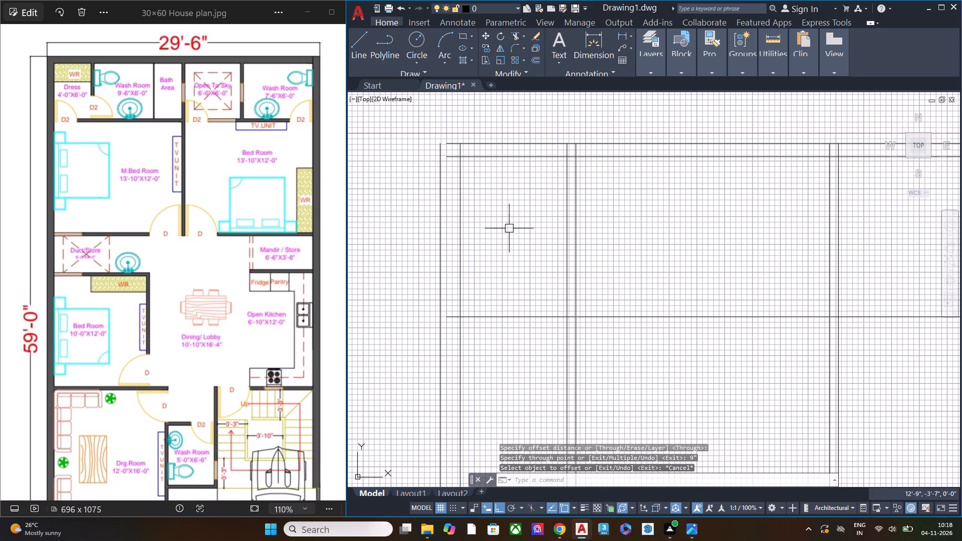
Extend the top wall's two lines and the horizontal line below the top rooms to the left wall's new outer line.
{"action": "key", "text": "e"}
{"action": "key", "text": "x"}
{"action": "key", "text": "space"}
{"action": "left_click", "coordinate": [506, 371]}
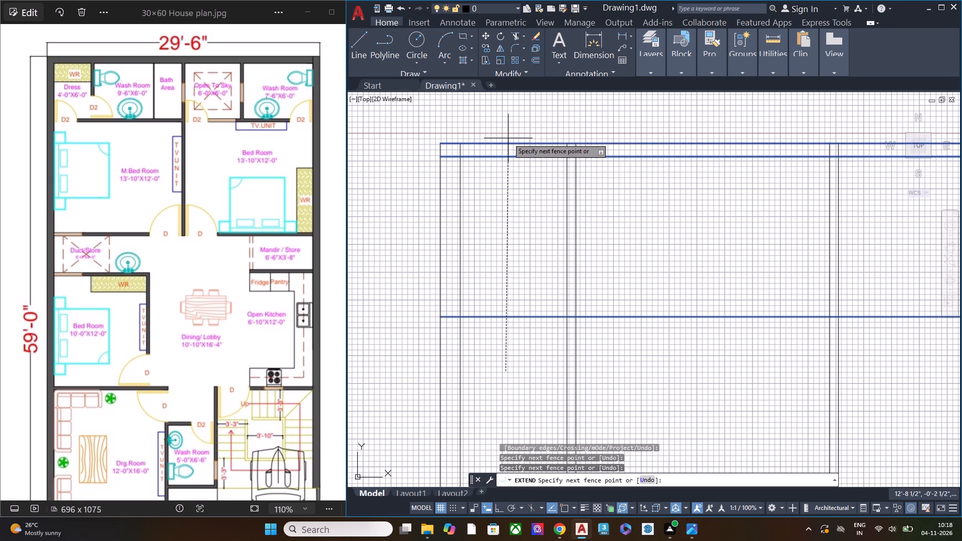
{"action": "left_click", "coordinate": [508, 138]}
{"action": "key", "text": "Escape"}
Measure the plan's width along the top wall again, starting from the new outer left corner.
{"action": "scroll", "coordinate": [494, 145], "scroll_direction": "down", "scroll_amount": 3}
{"action": "middle_click_drag", "start_coordinate": [635, 210], "coordinate": [609, 230]}
{"action": "scroll", "coordinate": [592, 182], "scroll_direction": "up", "scroll_amount": 1}
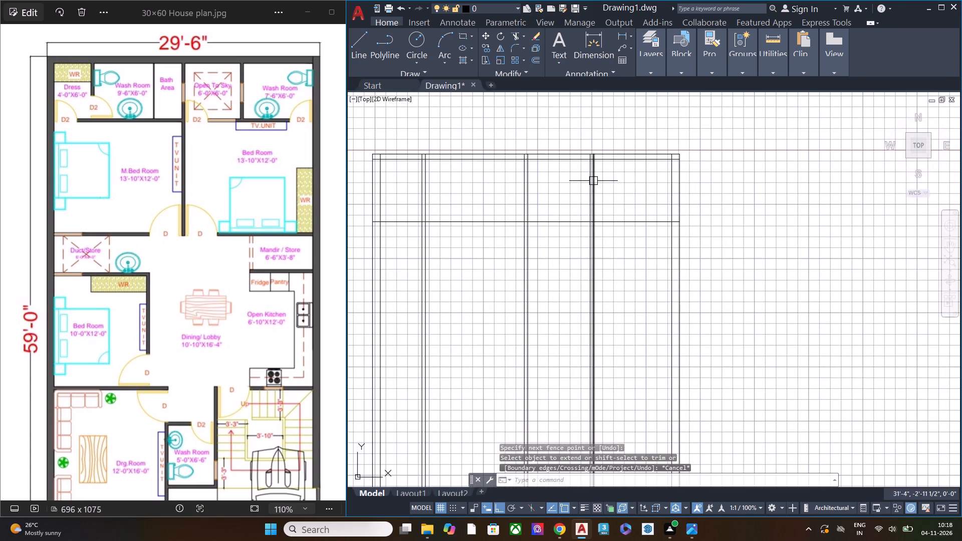
{"action": "left_click", "coordinate": [769, 67]}
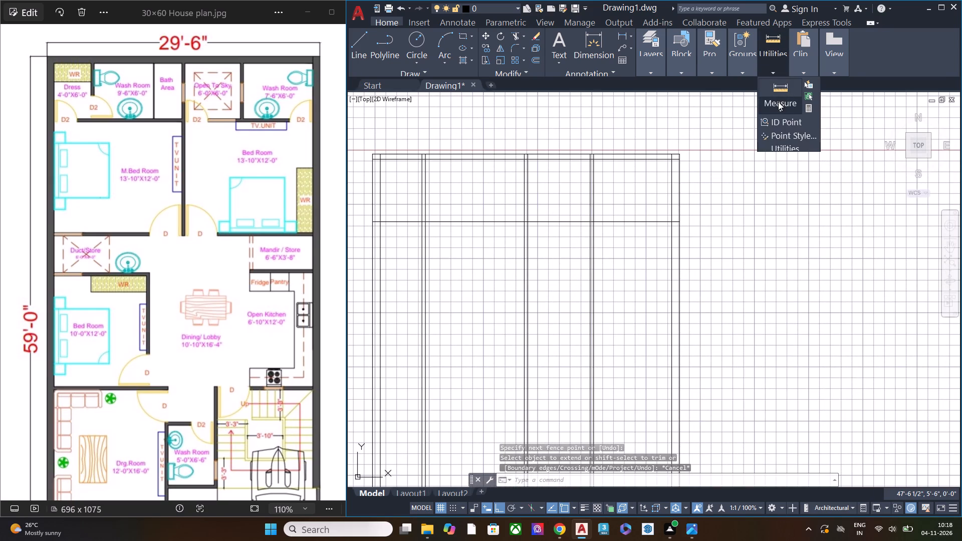
{"action": "left_click", "coordinate": [778, 102]}
{"action": "left_click", "coordinate": [790, 150]}
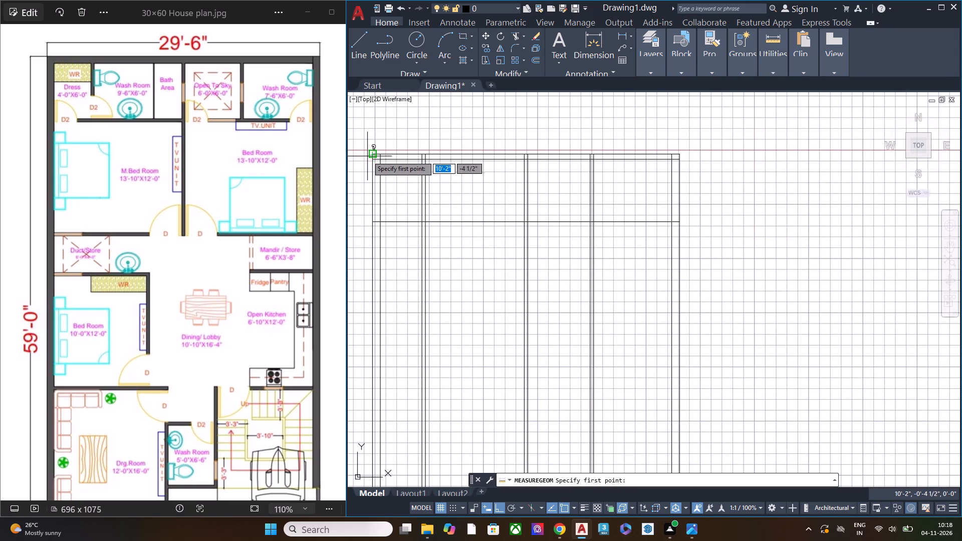
{"action": "left_click", "coordinate": [371, 154]}
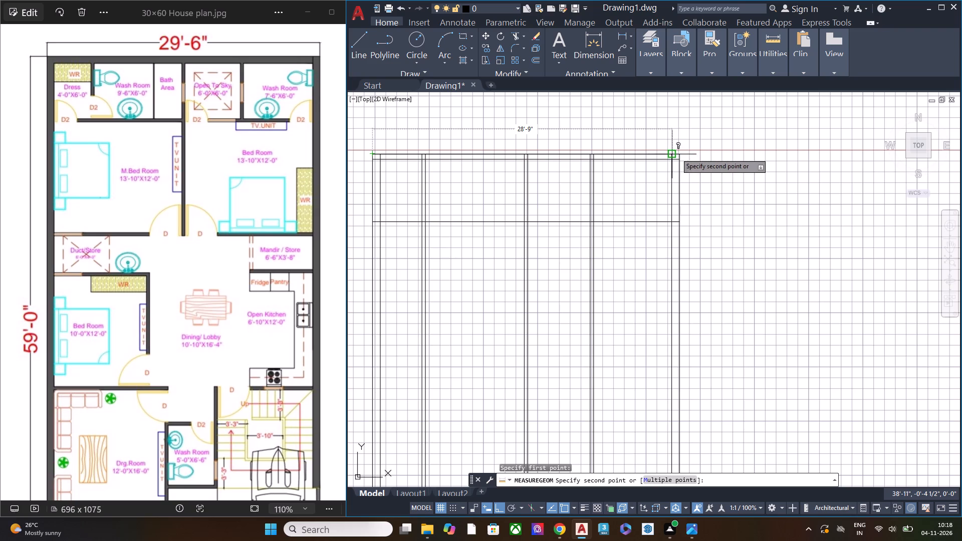
{"action": "key", "text": "Escape"}
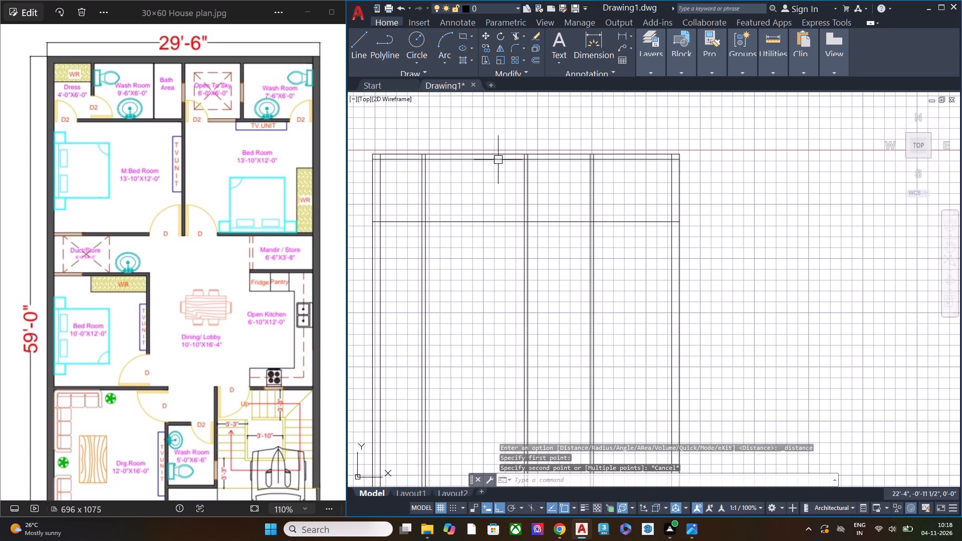
Offset the horizontal line below the top rooms 4" downward to form the wall thickness.
{"action": "scroll", "coordinate": [512, 170], "scroll_direction": "down", "scroll_amount": 1}
{"action": "middle_click_drag", "start_coordinate": [489, 217], "coordinate": [512, 196]}
{"action": "scroll", "coordinate": [467, 138], "scroll_direction": "up", "scroll_amount": 3}
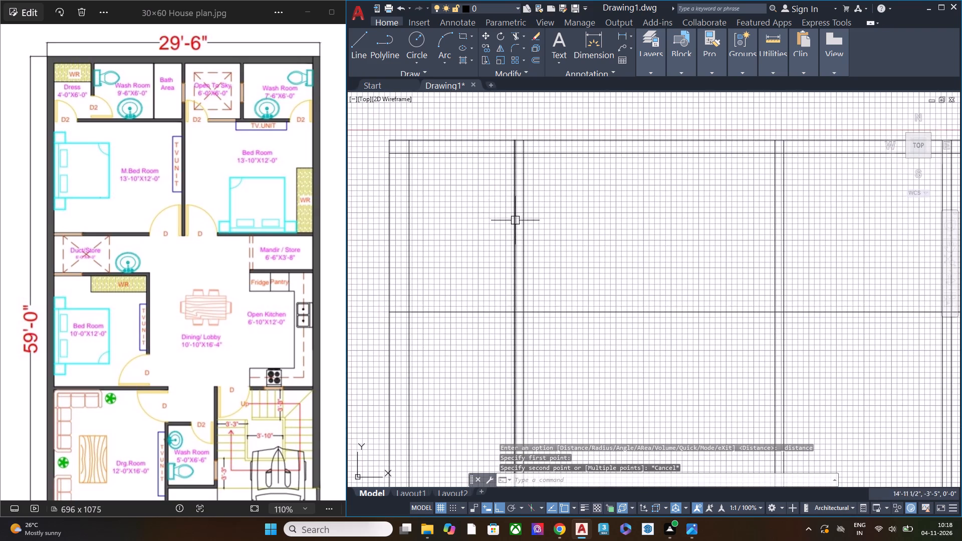
{"action": "scroll", "coordinate": [515, 221], "scroll_direction": "down", "scroll_amount": 1}
{"action": "middle_click_drag", "start_coordinate": [538, 263], "coordinate": [509, 198]}
{"action": "left_click", "coordinate": [519, 214]}
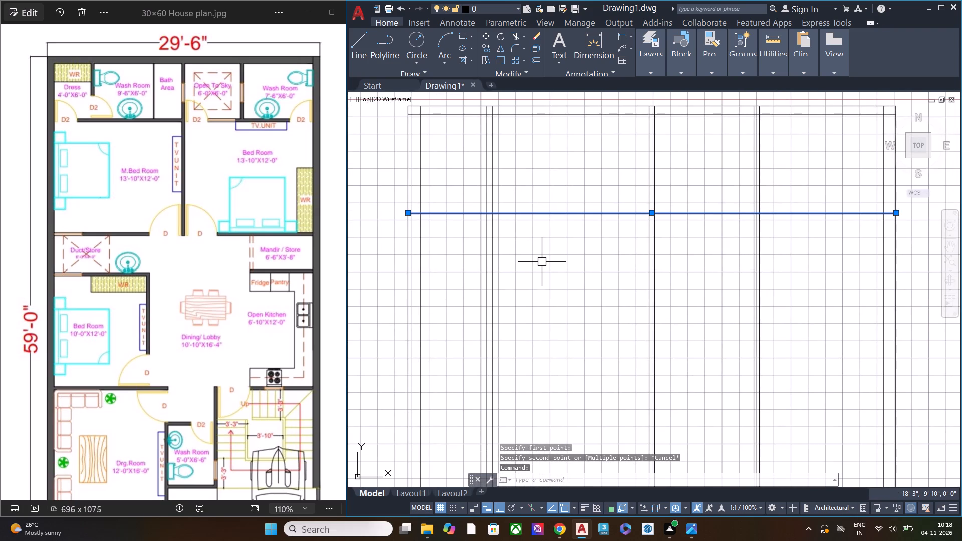
{"action": "type", "text": "off"}
{"action": "key", "text": "space"}
{"action": "key", "text": "space"}
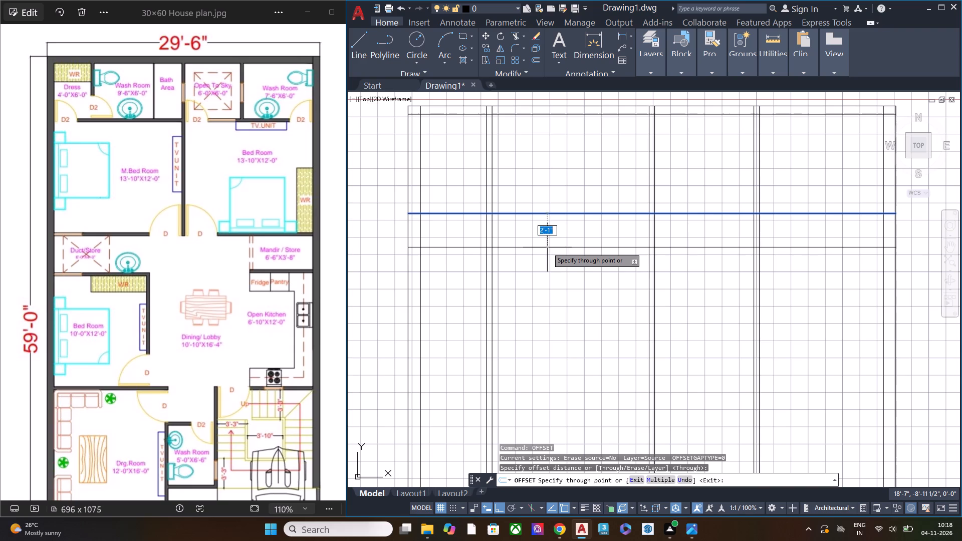
{"action": "type", "text": "4\""}
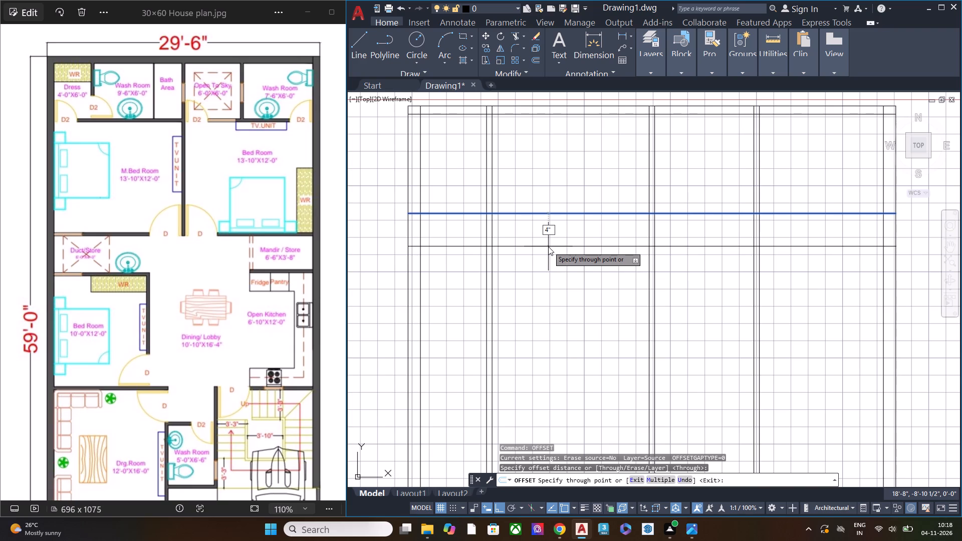
{"action": "key", "text": "Return"}
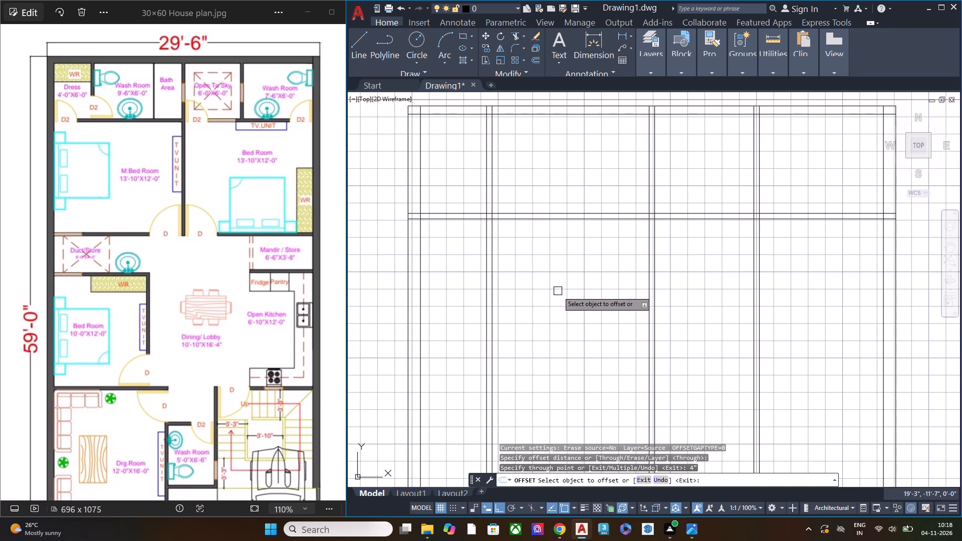
Offset the lower line of the wall below the top rooms 12' downward to set the bedrooms' depth.
{"action": "left_click", "coordinate": [565, 219]}
{"action": "scroll", "coordinate": [570, 268], "scroll_direction": "down", "scroll_amount": 1}
{"action": "middle_click_drag", "start_coordinate": [582, 302], "coordinate": [575, 266]}
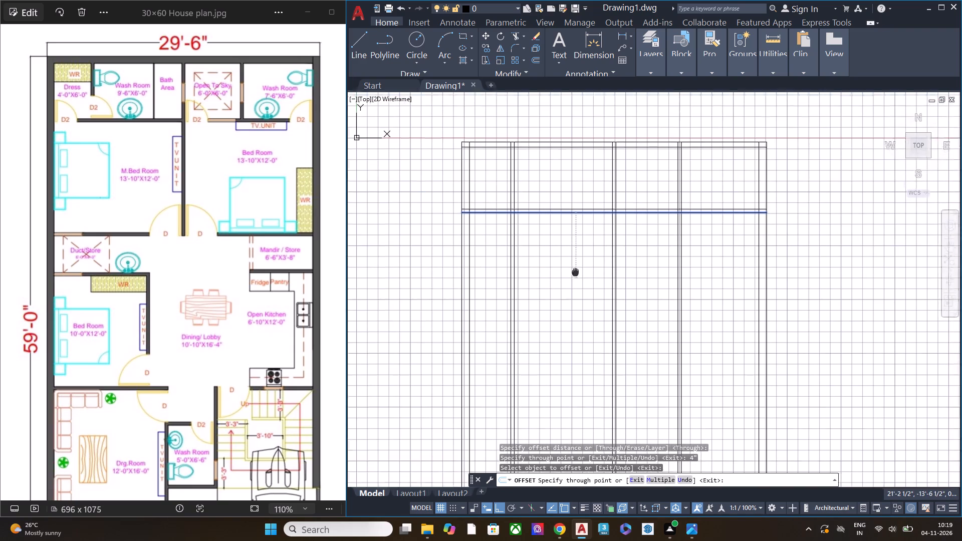
{"action": "middle_click_drag", "start_coordinate": [575, 266], "coordinate": [575, 243]}
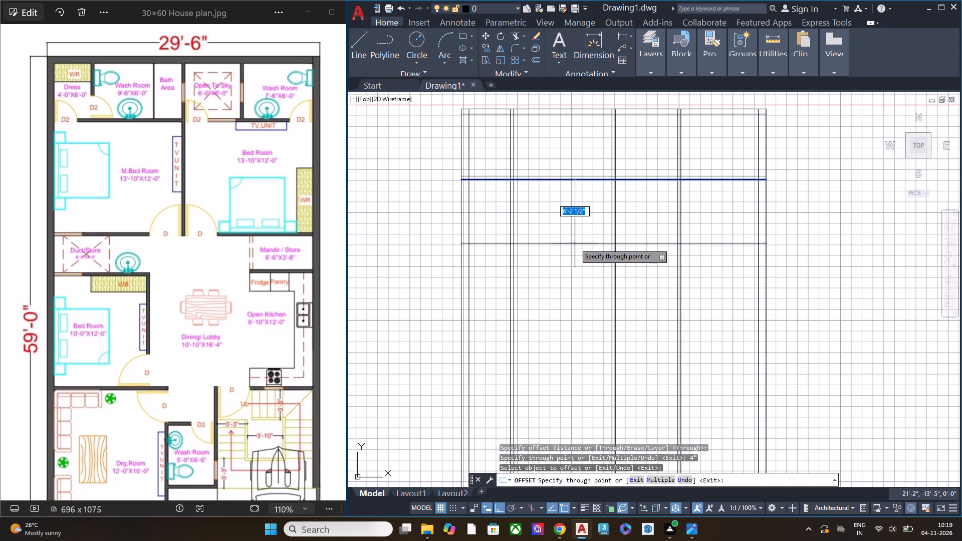
{"action": "type", "text": "12"}
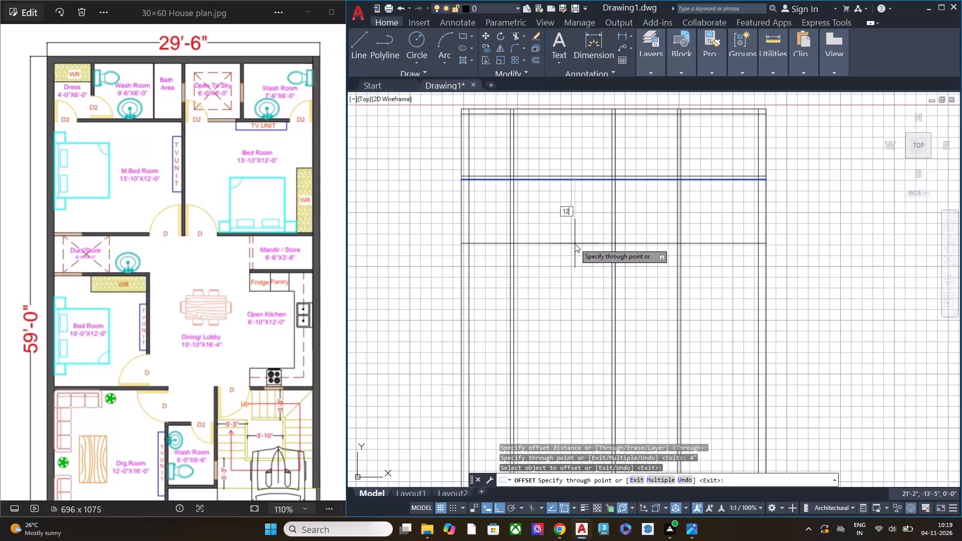
{"action": "key", "text": "apostrophe"}
{"action": "key", "text": "Return"}
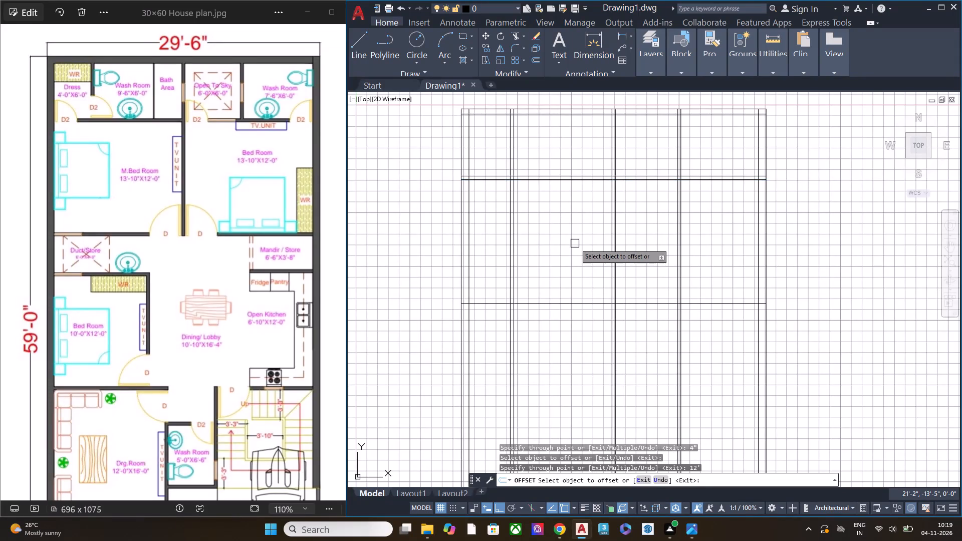
{"action": "scroll", "coordinate": [561, 220], "scroll_direction": "down", "scroll_amount": 2}
{"action": "middle_click_drag", "start_coordinate": [566, 268], "coordinate": [550, 232]}
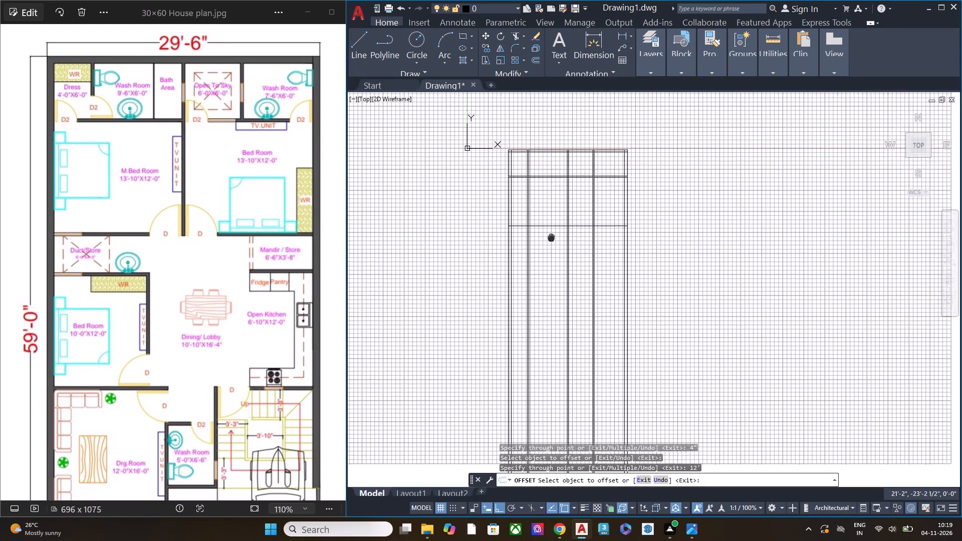
{"action": "middle_click_drag", "start_coordinate": [550, 232], "coordinate": [550, 221]}
{"action": "scroll", "coordinate": [544, 171], "scroll_direction": "up", "scroll_amount": 2}
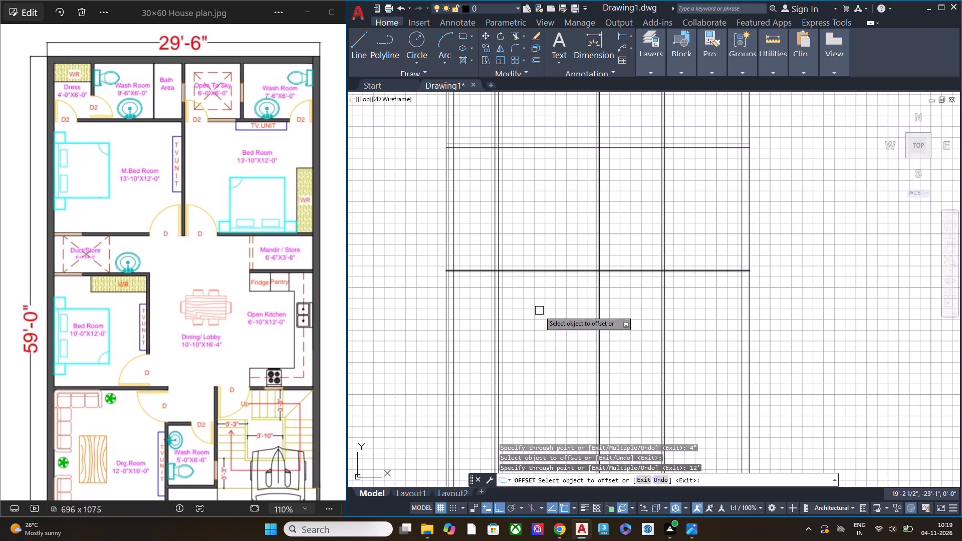
{"action": "key", "text": "Escape"}
Trim the left and right partition line pairs out of the bedroom area, keeping the centre partition between the two bedrooms.
{"action": "type", "text": "tr"}
{"action": "key", "text": "space"}
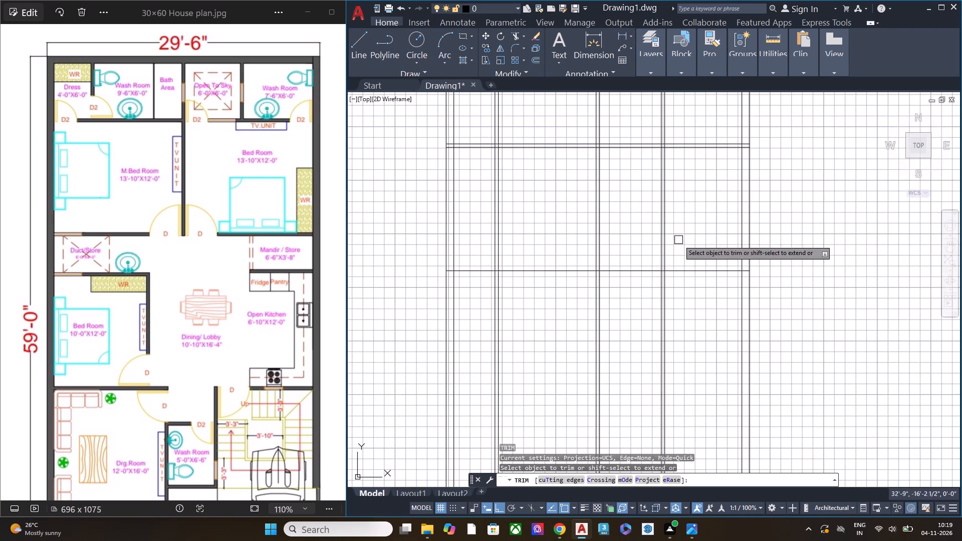
{"action": "left_click", "coordinate": [693, 231]}
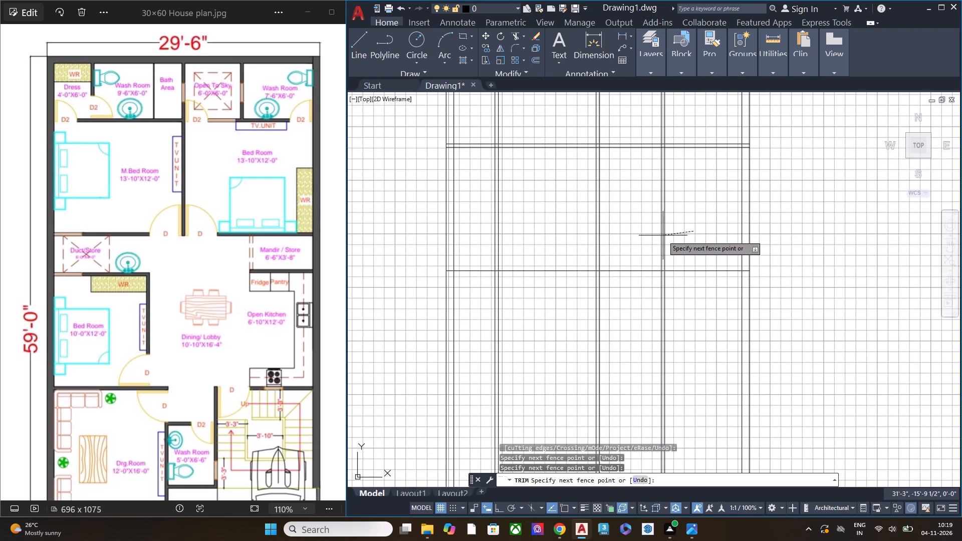
{"action": "left_click", "coordinate": [655, 237]}
{"action": "left_click", "coordinate": [520, 223]}
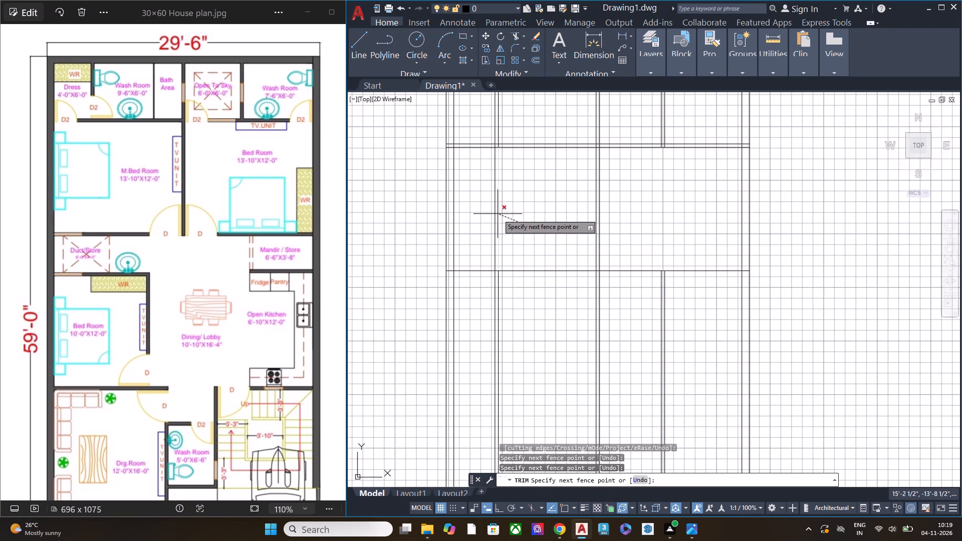
{"action": "left_click", "coordinate": [488, 214]}
{"action": "key", "text": "space"}
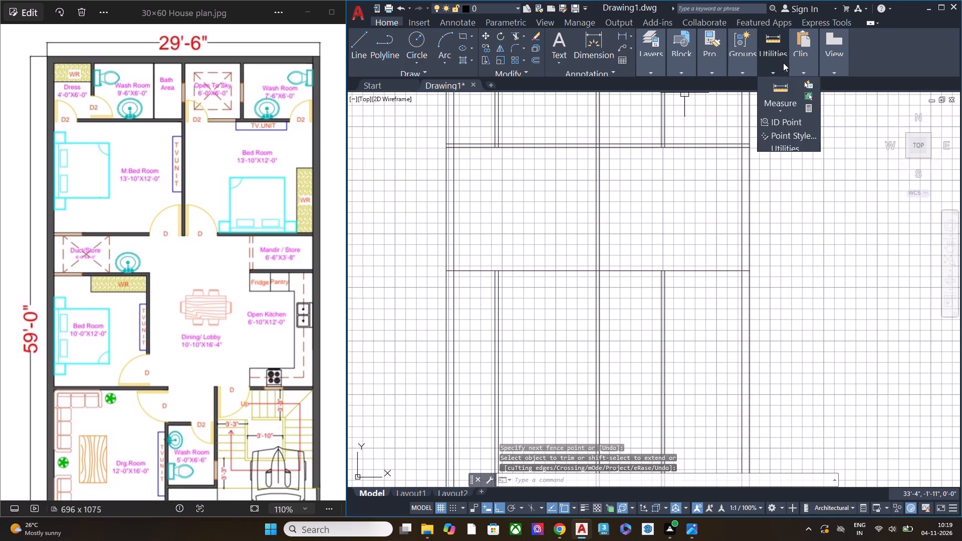
Measure the master bedroom's width from the left wall's inner line toward the centre partition.
{"action": "left_click", "coordinate": [771, 64]}
{"action": "left_click", "coordinate": [776, 105]}
{"action": "left_click", "coordinate": [793, 142]}
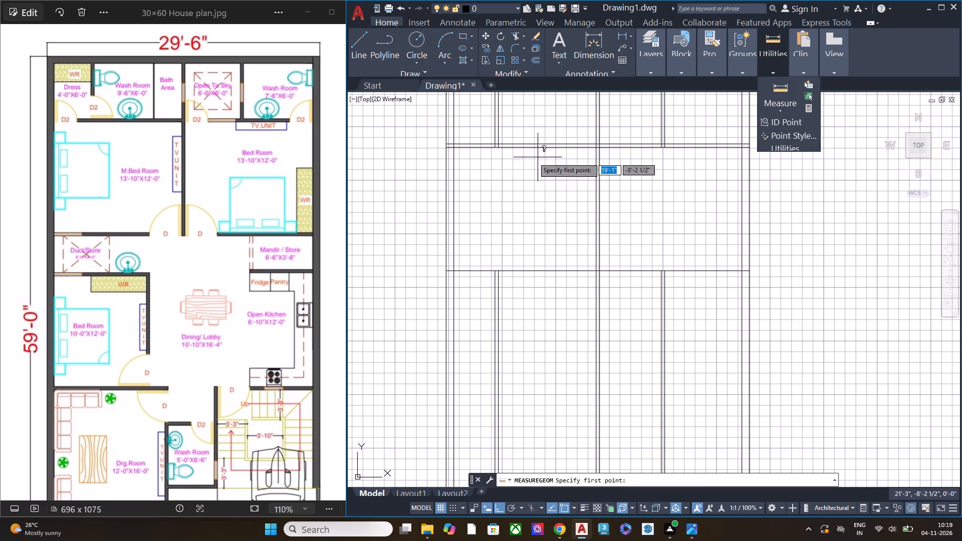
{"action": "left_click", "coordinate": [456, 148]}
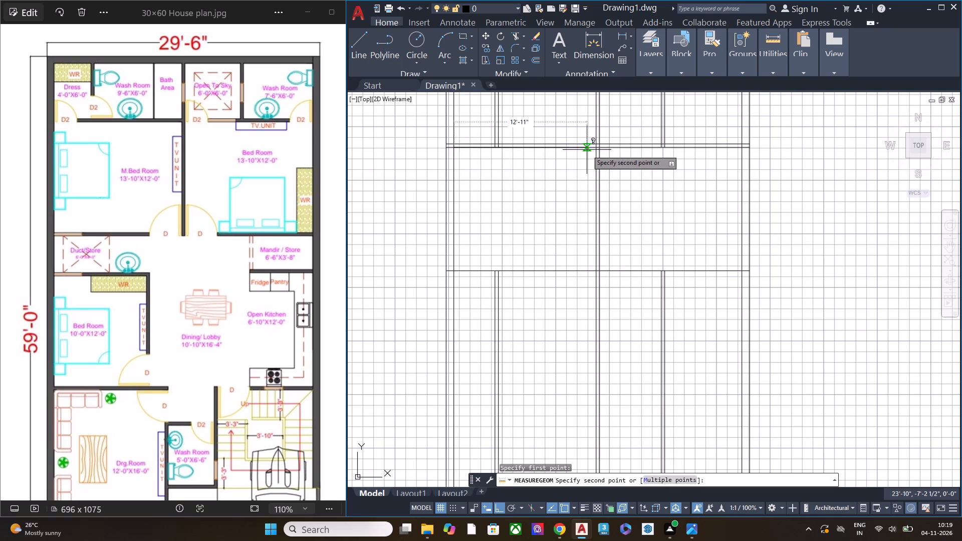
{"action": "key", "text": "Escape"}
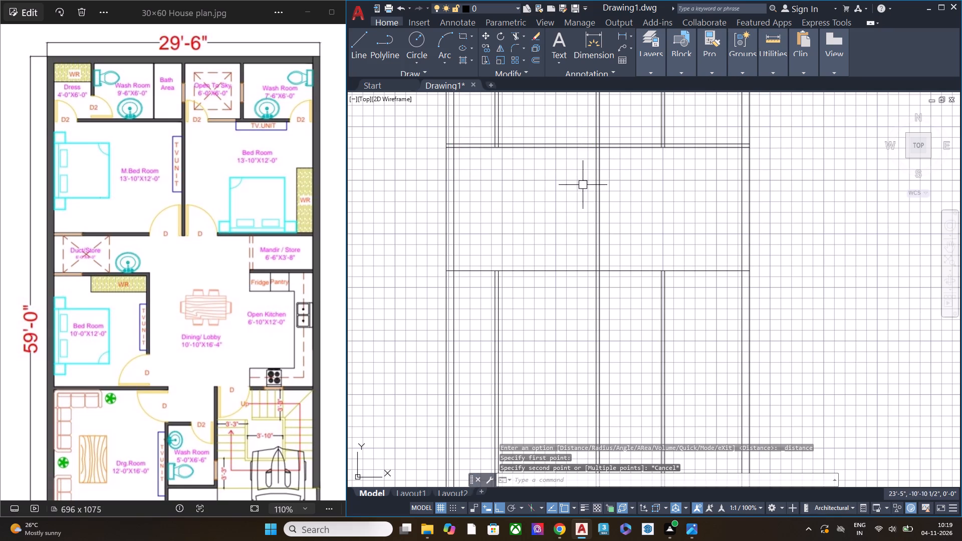
Measure the second bedroom's width from the centre partition toward the inner line of the right outer wall.
{"action": "key", "text": "space"}
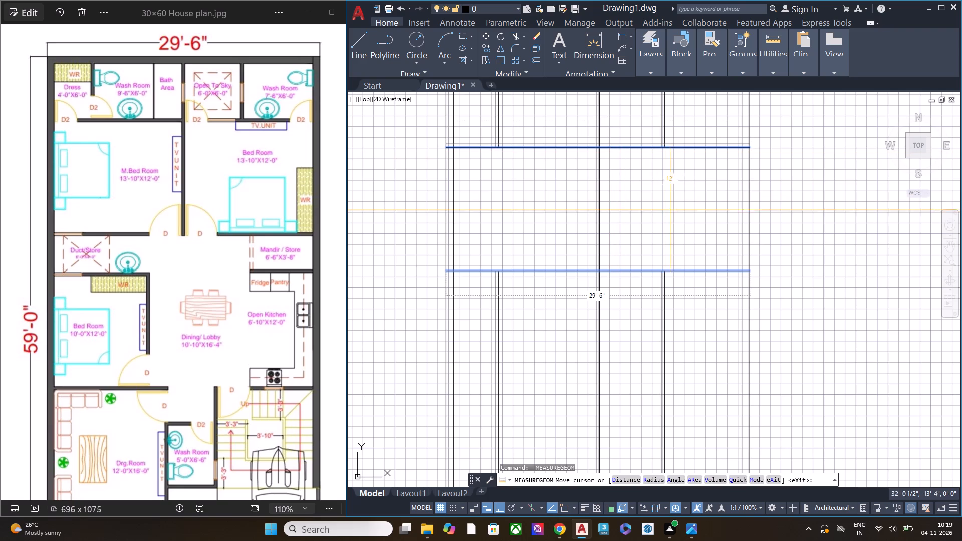
{"action": "key", "text": "space"}
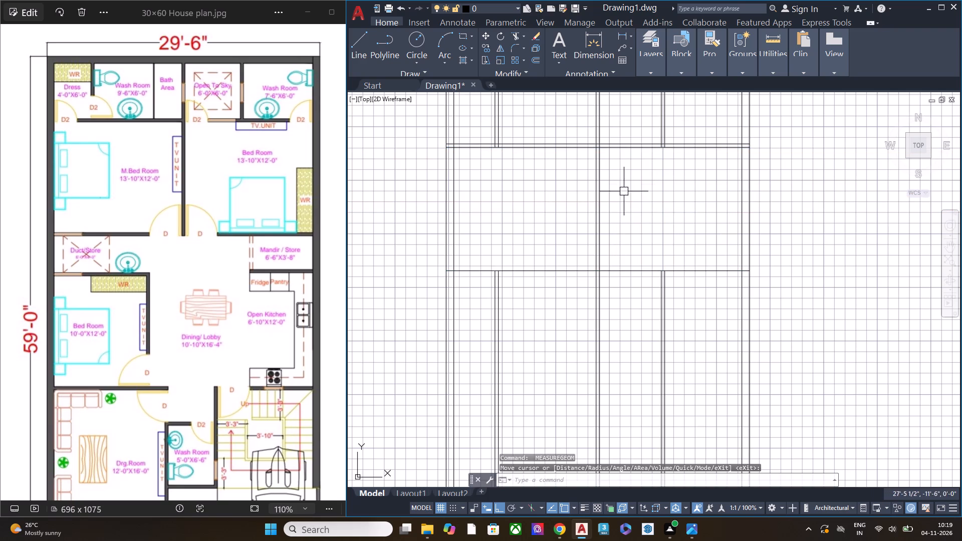
{"action": "left_click", "coordinate": [780, 69]}
{"action": "left_click", "coordinate": [783, 110]}
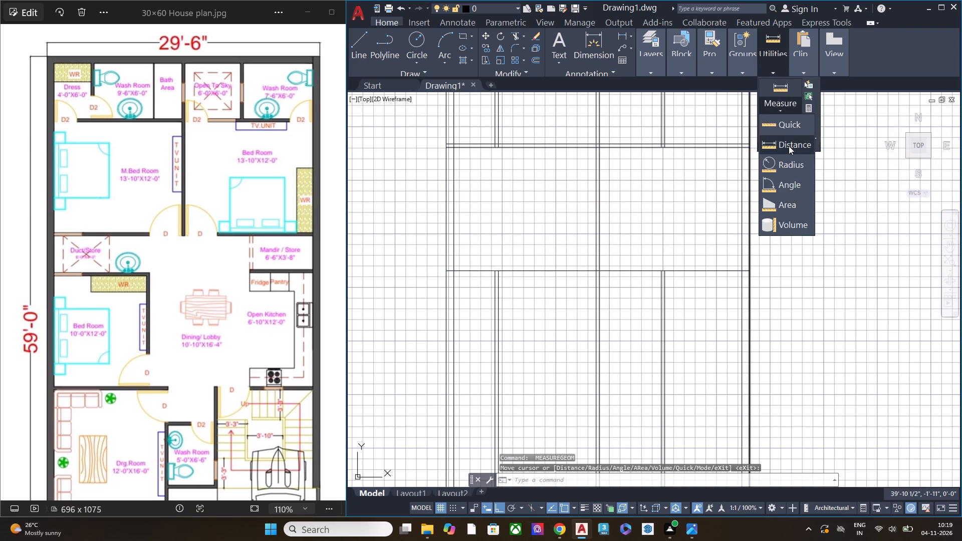
{"action": "left_click", "coordinate": [789, 146]}
{"action": "left_click", "coordinate": [600, 149]}
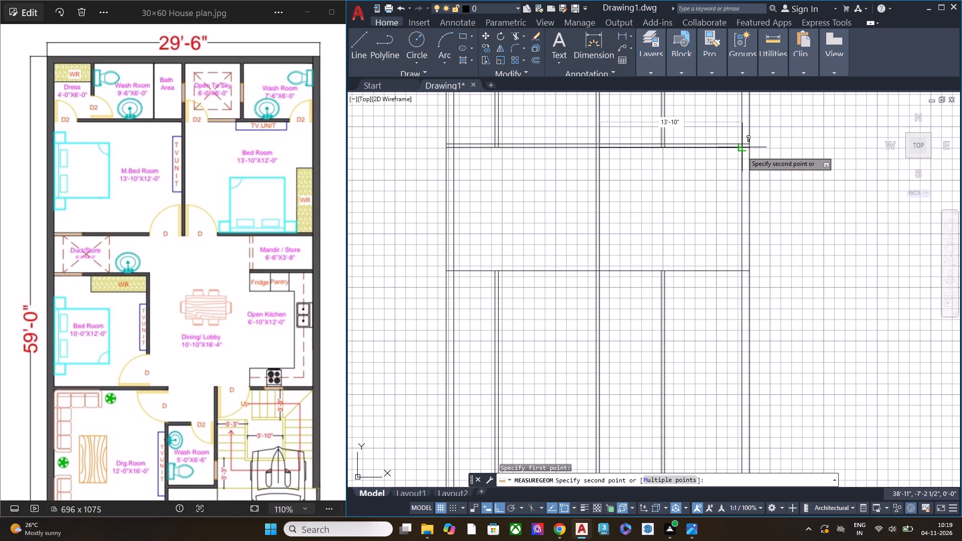
{"action": "key", "text": "Escape"}
Delete the left and right partition line pairs that remain below the two bedrooms.
{"action": "middle_click_drag", "start_coordinate": [558, 277], "coordinate": [567, 209]}
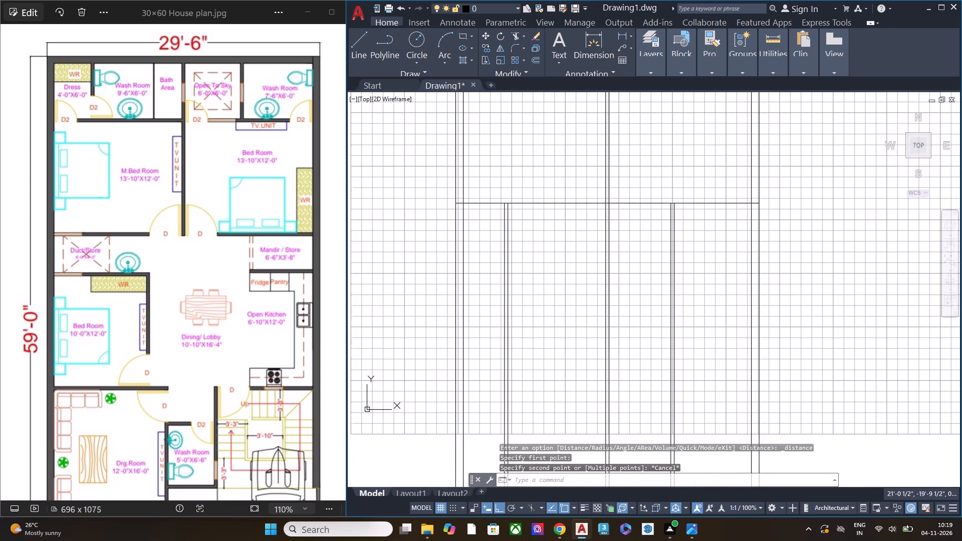
{"action": "left_click", "coordinate": [712, 310]}
{"action": "left_click", "coordinate": [631, 251]}
{"action": "left_click", "coordinate": [542, 315]}
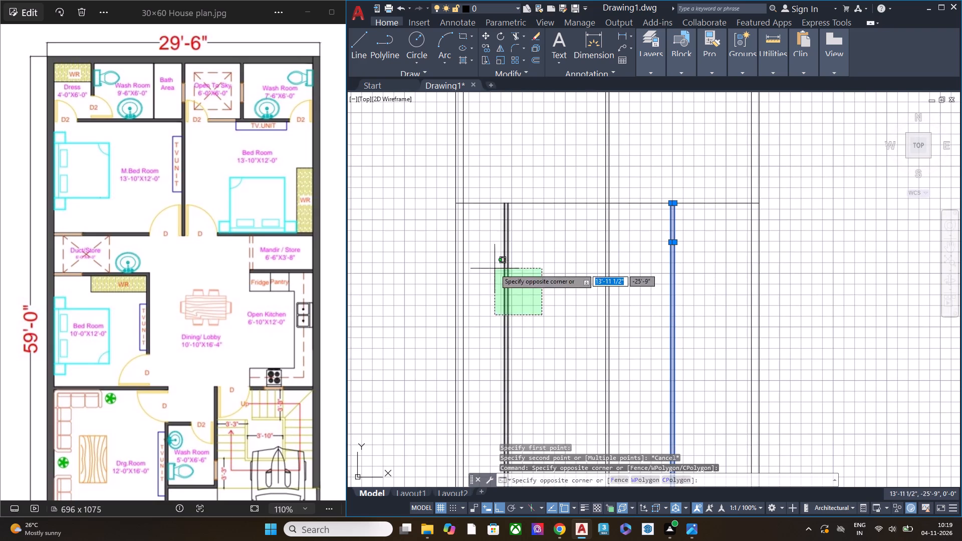
{"action": "left_click", "coordinate": [492, 261]}
{"action": "key", "text": "Delete"}
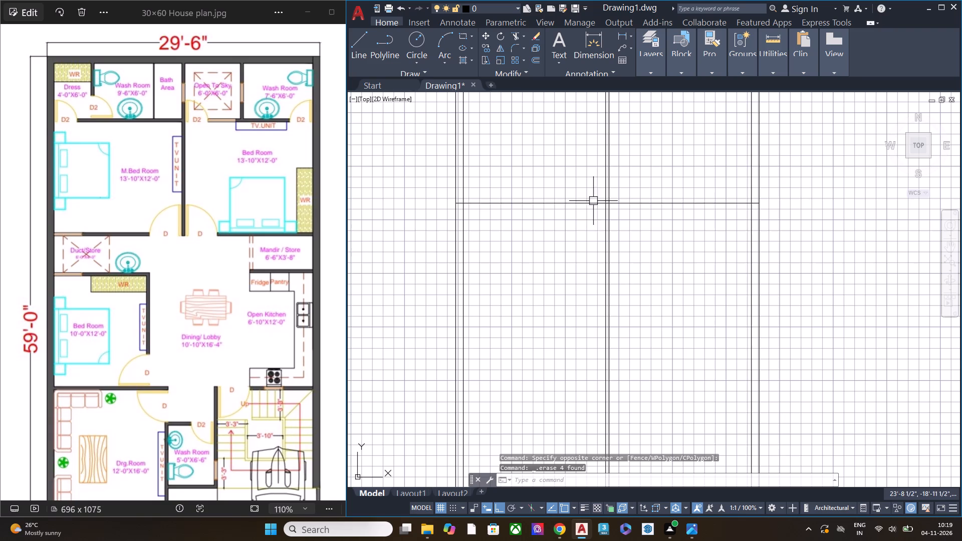
Trim both centre partition lines below the bedrooms' lower boundary line.
{"action": "type", "text": "tr"}
{"action": "key", "text": "space"}
{"action": "left_click", "coordinate": [654, 285]}
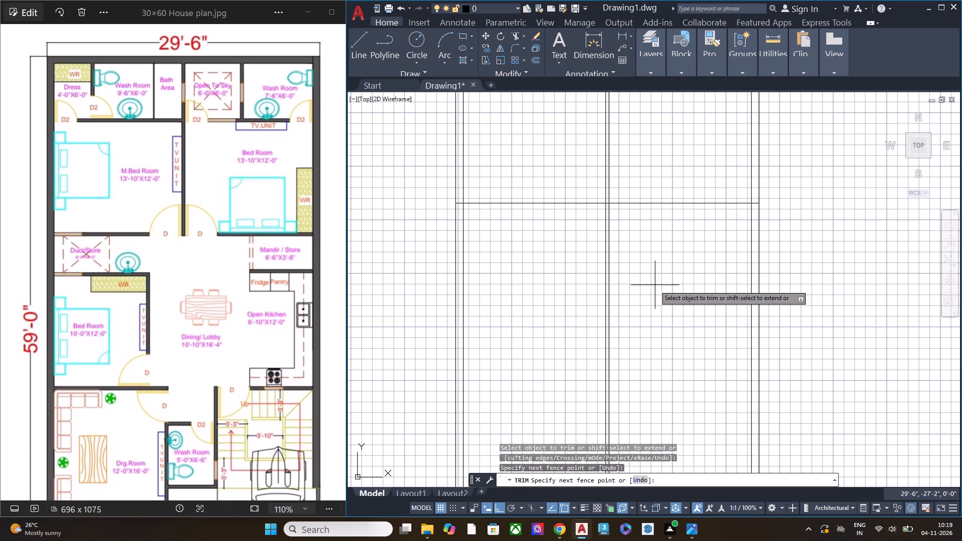
{"action": "left_click", "coordinate": [594, 287]}
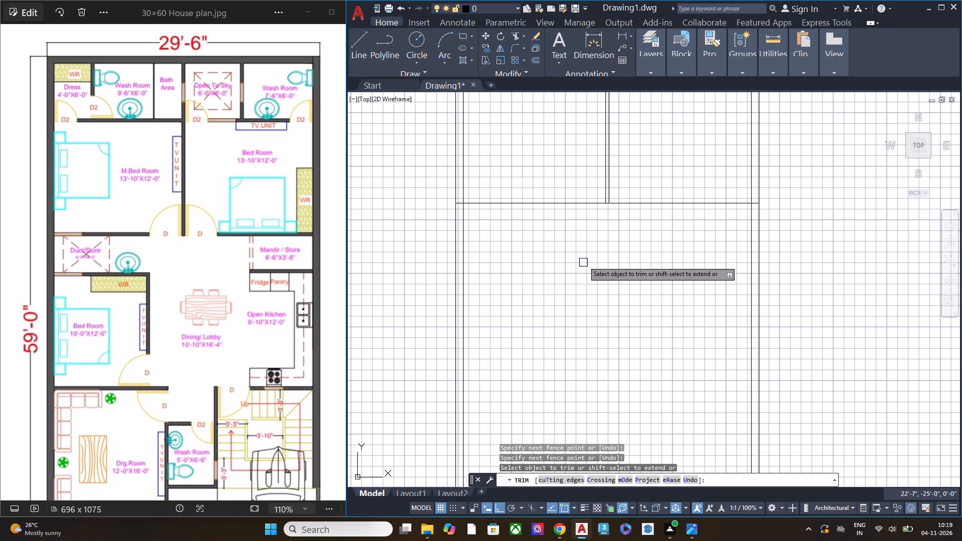
{"action": "key", "text": "space"}
Offset the bedrooms' lower boundary line 4" downward to form the wall thickness.
{"action": "middle_click_drag", "start_coordinate": [562, 240], "coordinate": [574, 292]}
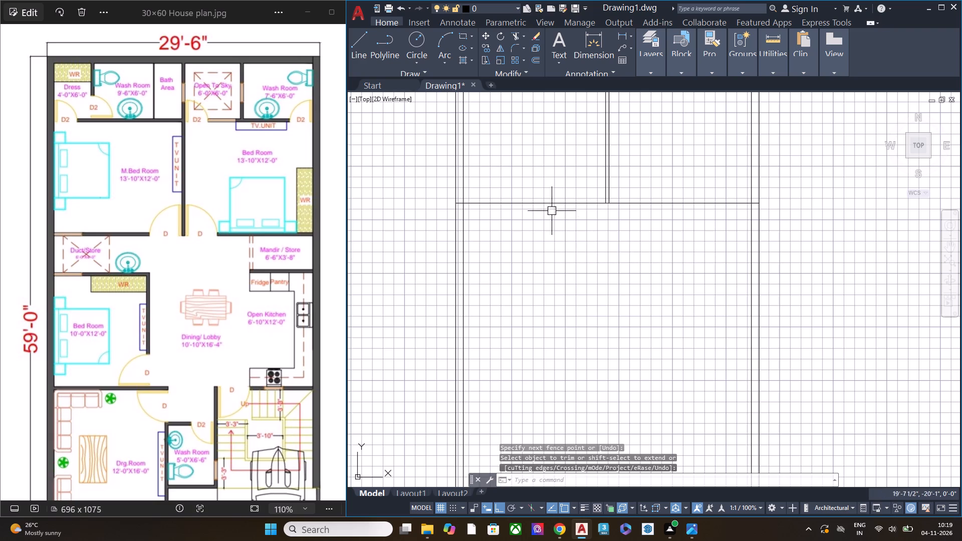
{"action": "left_click", "coordinate": [552, 210]}
{"action": "left_click", "coordinate": [559, 196]}
{"action": "left_click", "coordinate": [561, 204]}
{"action": "type", "text": "off"}
{"action": "key", "text": "space"}
{"action": "key", "text": "space"}
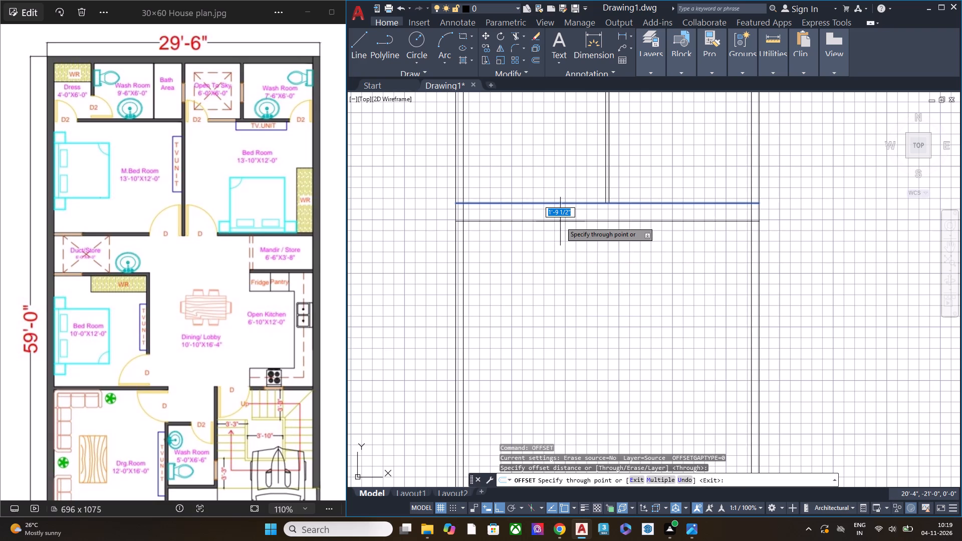
{"action": "type", "text": "4\""}
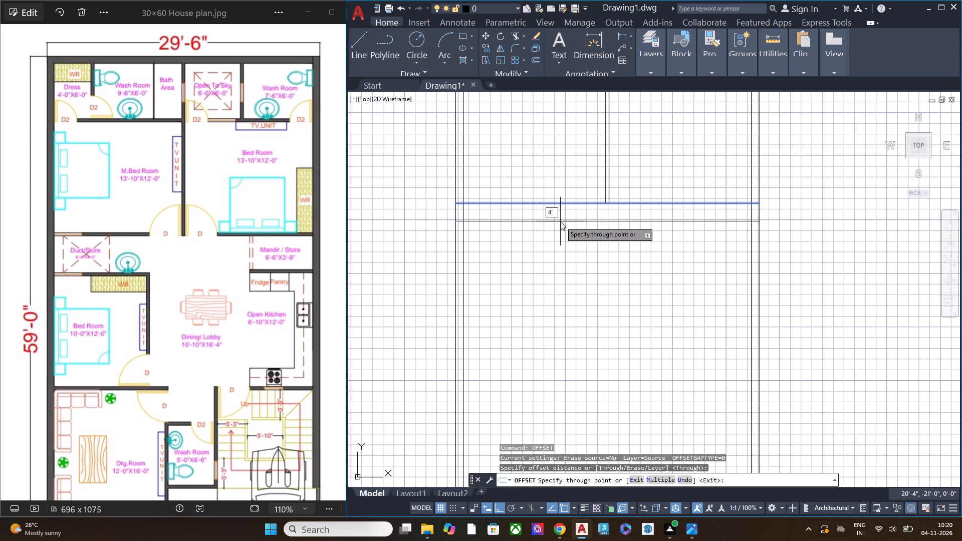
{"action": "key", "text": "Return"}
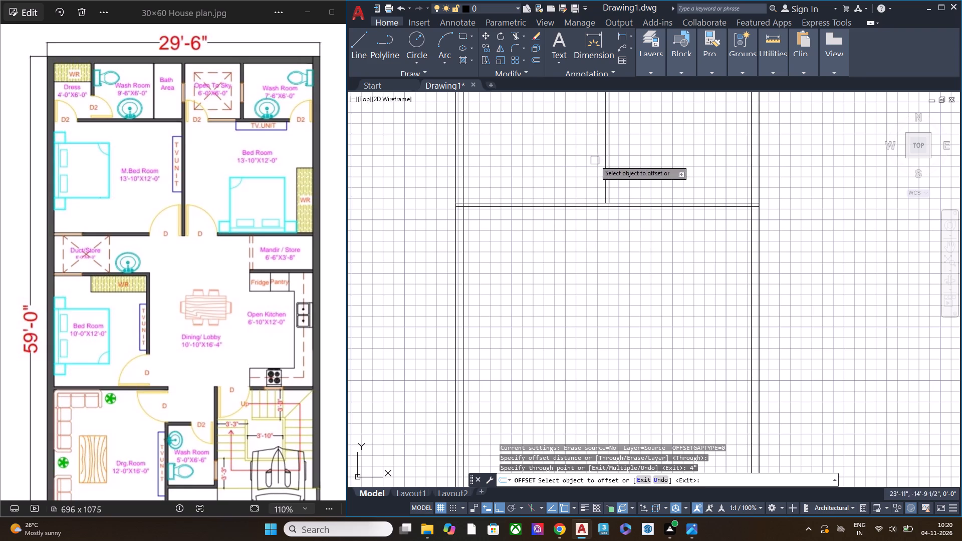
Examine the reference plan around the duct/store and the bedroom below it for their dimensions.
{"action": "middle_click_drag", "start_coordinate": [601, 186], "coordinate": [616, 258]}
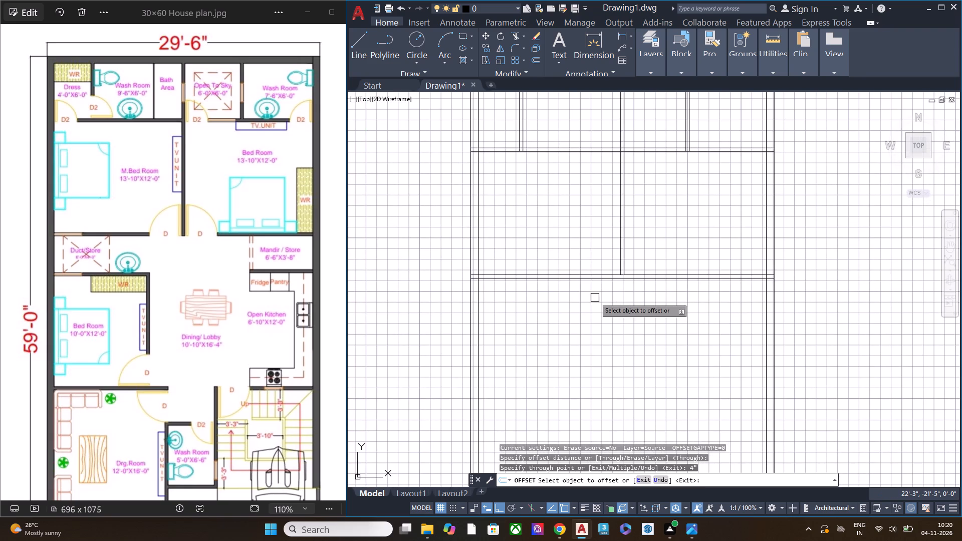
{"action": "middle_click_drag", "start_coordinate": [595, 298], "coordinate": [606, 249]}
{"action": "scroll", "coordinate": [73, 269], "scroll_direction": "up", "scroll_amount": 7}
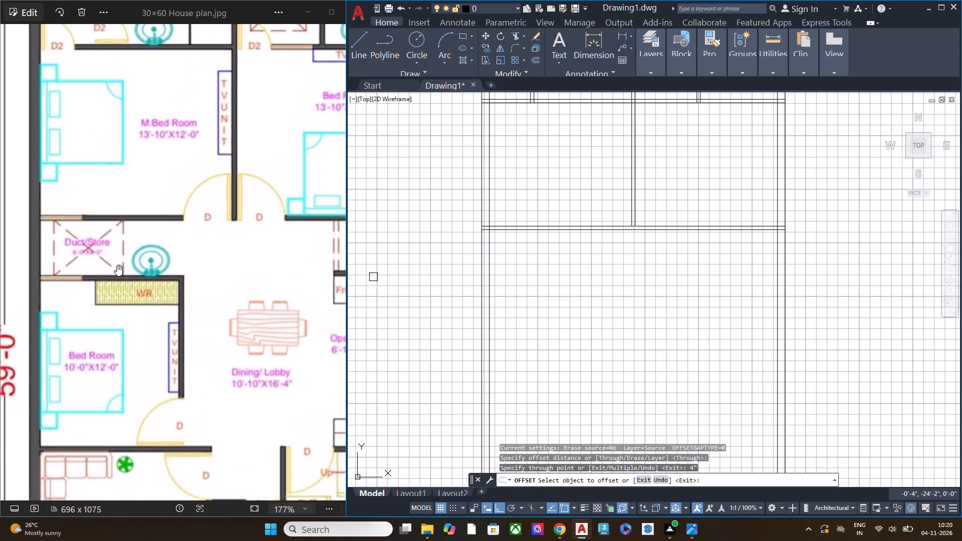
{"action": "scroll", "coordinate": [117, 265], "scroll_direction": "up", "scroll_amount": 6}
{"action": "scroll", "coordinate": [115, 263], "scroll_direction": "down", "scroll_amount": 1}
{"action": "scroll", "coordinate": [115, 263], "scroll_direction": "up", "scroll_amount": 2}
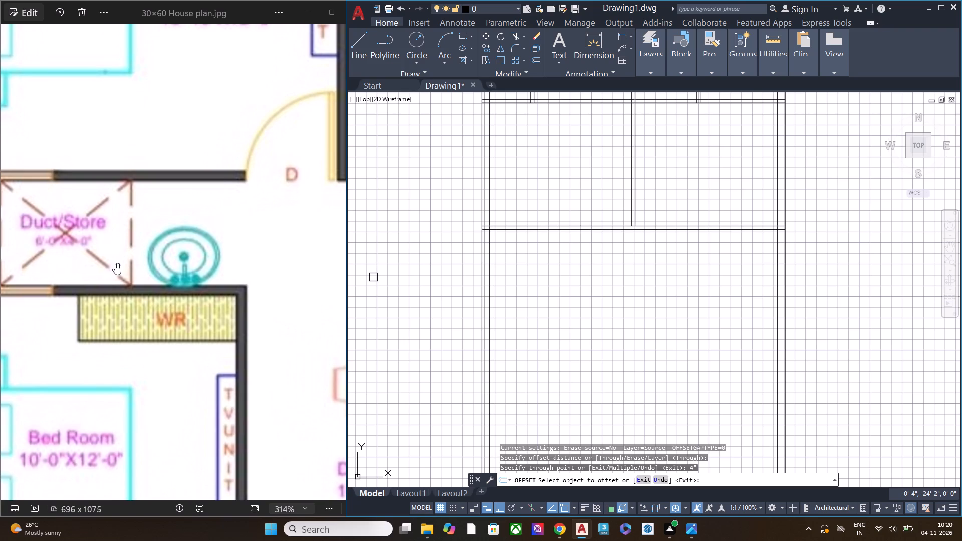
{"action": "scroll", "coordinate": [213, 223], "scroll_direction": "down", "scroll_amount": 5}
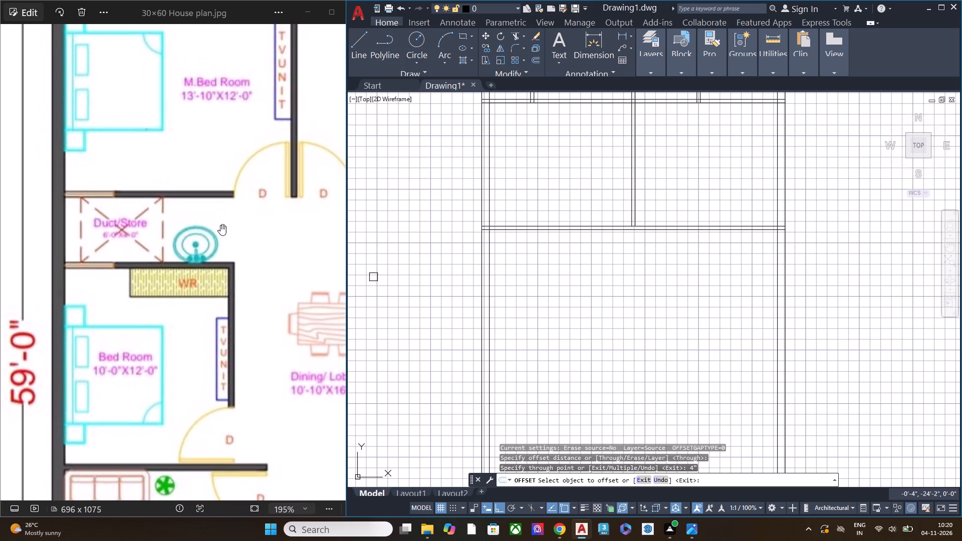
{"action": "scroll", "coordinate": [83, 240], "scroll_direction": "up", "scroll_amount": 3}
{"action": "scroll", "coordinate": [86, 240], "scroll_direction": "down", "scroll_amount": 1}
{"action": "scroll", "coordinate": [88, 240], "scroll_direction": "up", "scroll_amount": 13}
{"action": "scroll", "coordinate": [175, 242], "scroll_direction": "down", "scroll_amount": 3}
{"action": "scroll", "coordinate": [177, 243], "scroll_direction": "up", "scroll_amount": 1}
{"action": "scroll", "coordinate": [177, 243], "scroll_direction": "down", "scroll_amount": 1}
{"action": "scroll", "coordinate": [178, 243], "scroll_direction": "up", "scroll_amount": 4}
{"action": "scroll", "coordinate": [178, 243], "scroll_direction": "down", "scroll_amount": 8}
{"action": "scroll", "coordinate": [176, 242], "scroll_direction": "up", "scroll_amount": 1}
{"action": "scroll", "coordinate": [176, 242], "scroll_direction": "down", "scroll_amount": 2}
{"action": "scroll", "coordinate": [177, 237], "scroll_direction": "up", "scroll_amount": 1}
{"action": "scroll", "coordinate": [177, 236], "scroll_direction": "down", "scroll_amount": 2}
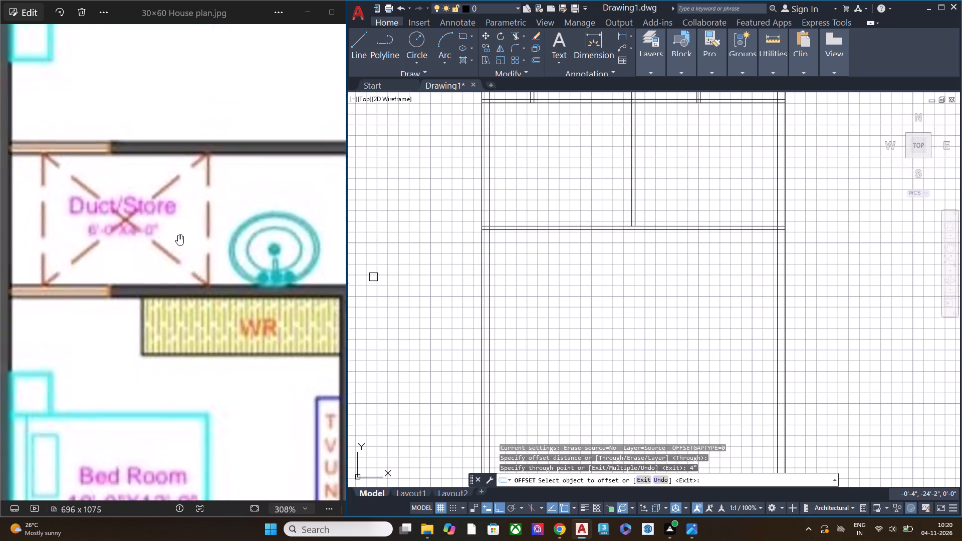
{"action": "scroll", "coordinate": [181, 231], "scroll_direction": "down", "scroll_amount": 5}
{"action": "scroll", "coordinate": [462, 251], "scroll_direction": "down", "scroll_amount": 6}
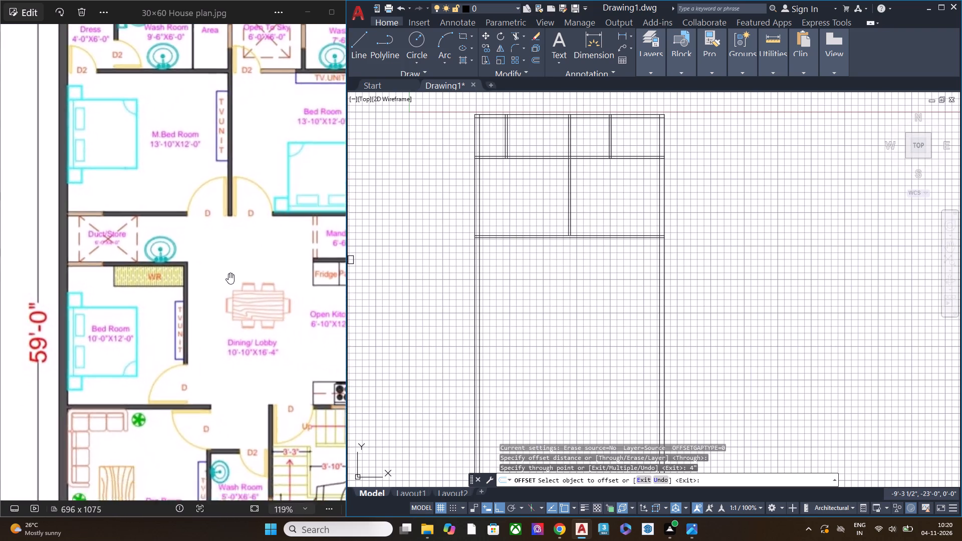
Offset the lower line of the wall below the bedrooms 4' downward to set the duct/store depth.
{"action": "scroll", "coordinate": [524, 261], "scroll_direction": "up", "scroll_amount": 1}
{"action": "scroll", "coordinate": [524, 261], "scroll_direction": "down", "scroll_amount": 1}
{"action": "scroll", "coordinate": [524, 261], "scroll_direction": "up", "scroll_amount": 2}
{"action": "left_click_drag", "start_coordinate": [554, 202], "coordinate": [555, 204]}
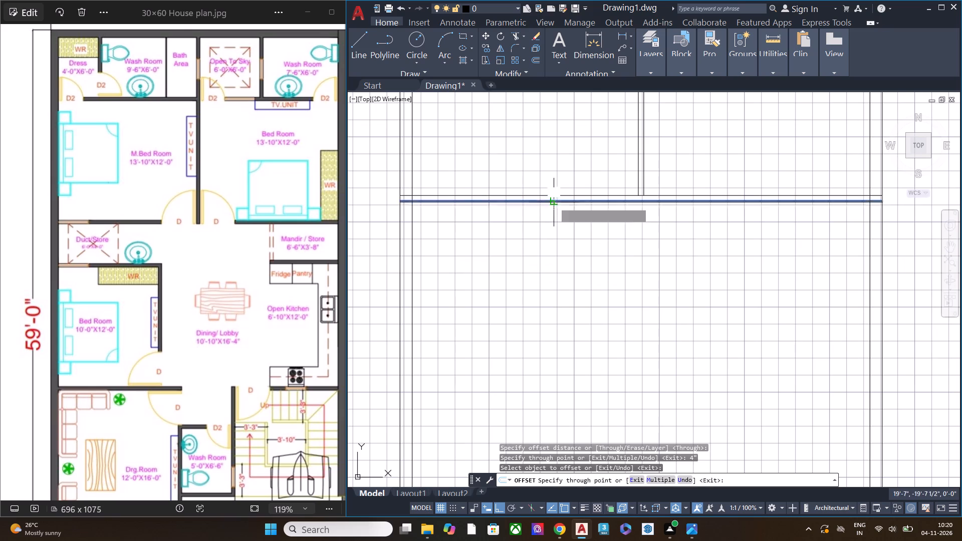
{"action": "left_click_drag", "start_coordinate": [555, 204], "coordinate": [556, 210]}
{"action": "scroll", "coordinate": [584, 282], "scroll_direction": "down", "scroll_amount": 1}
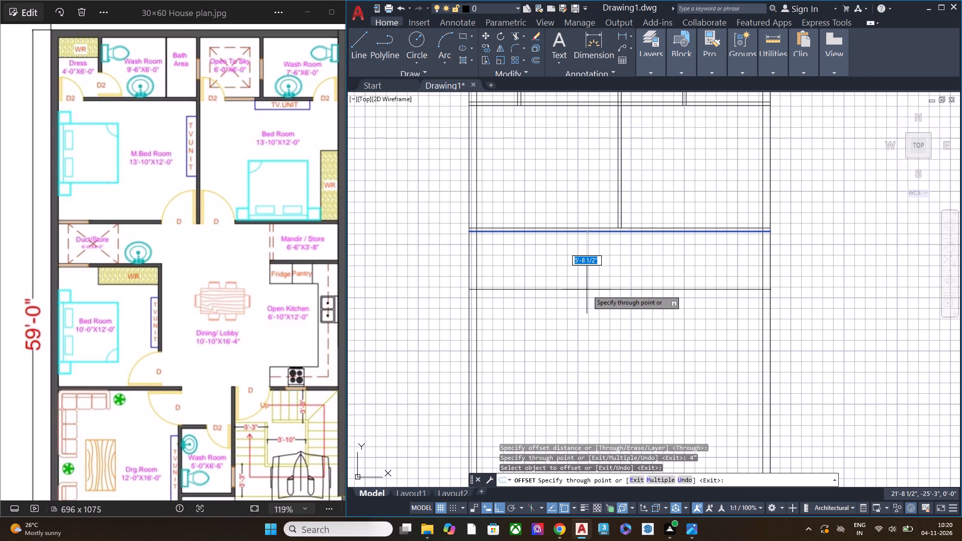
{"action": "type", "text": "4;"}
{"action": "key", "text": "BackSpace"}
{"action": "key", "text": "apostrophe"}
{"action": "key", "text": "Return"}
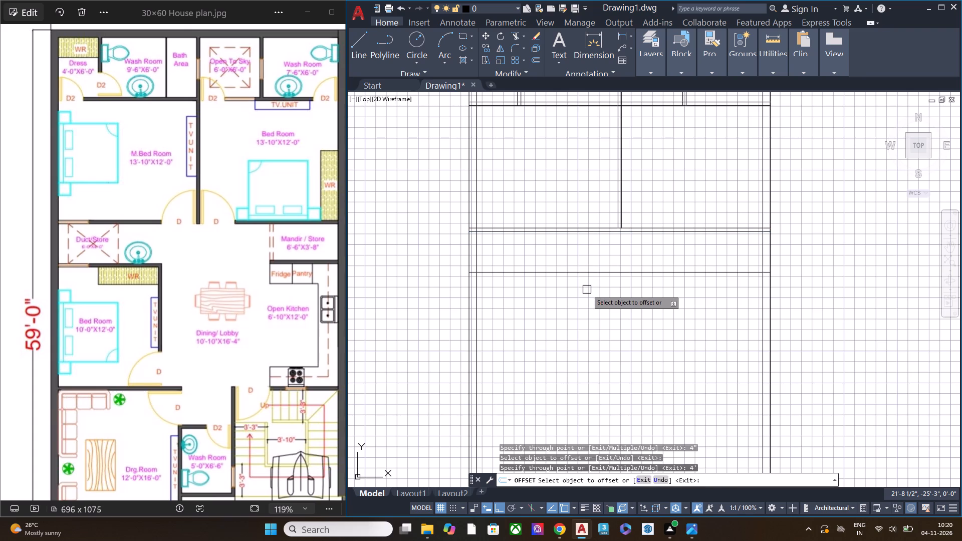
Offset the line below the duct/store 4" downward to form the wall thickness.
{"action": "left_click", "coordinate": [586, 274]}
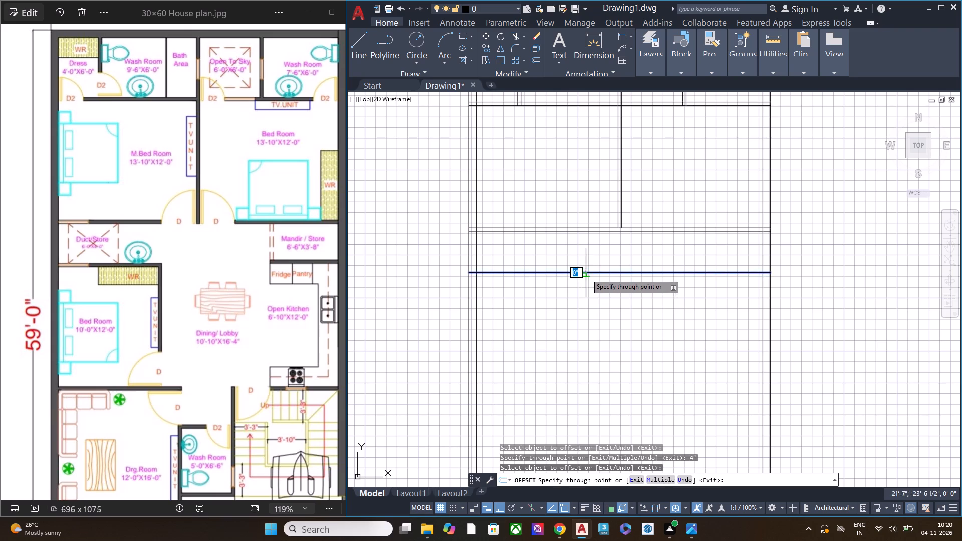
{"action": "type", "text": "4\""}
{"action": "key", "text": "Return"}
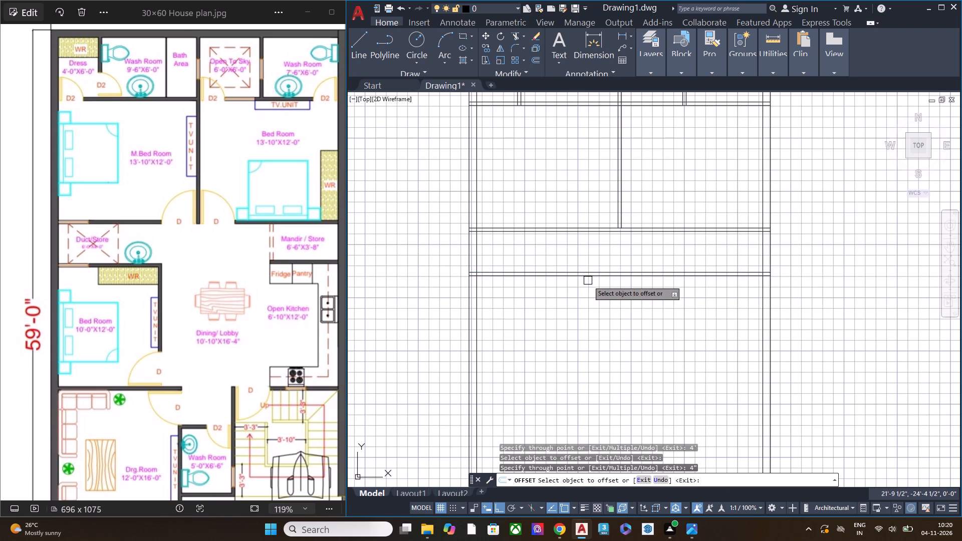
Offset the lower line of the wall below the duct/store 12' downward to set the 10'-0"×12'-0" bedroom's depth.
{"action": "left_click_drag", "start_coordinate": [576, 277], "coordinate": [577, 286]}
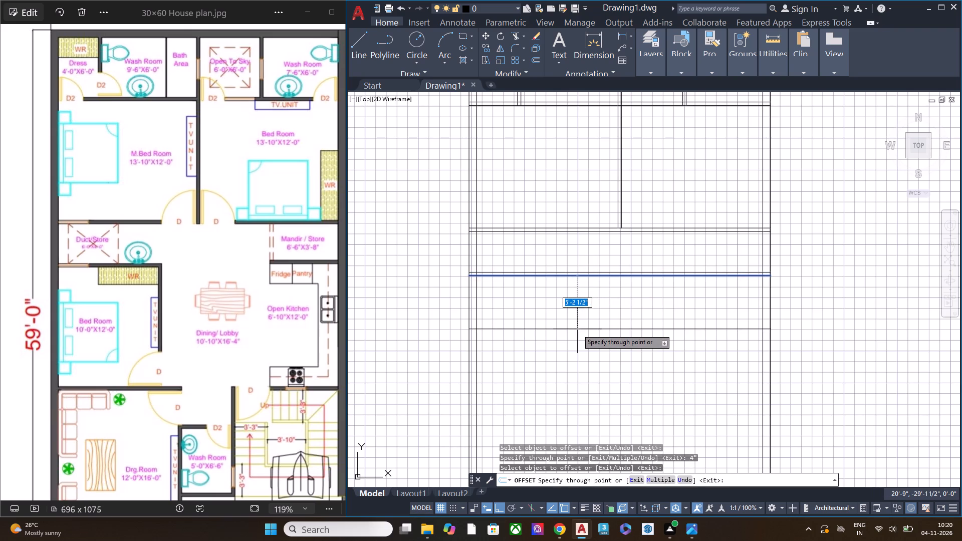
{"action": "type", "text": "12'"}
{"action": "key", "text": "Return"}
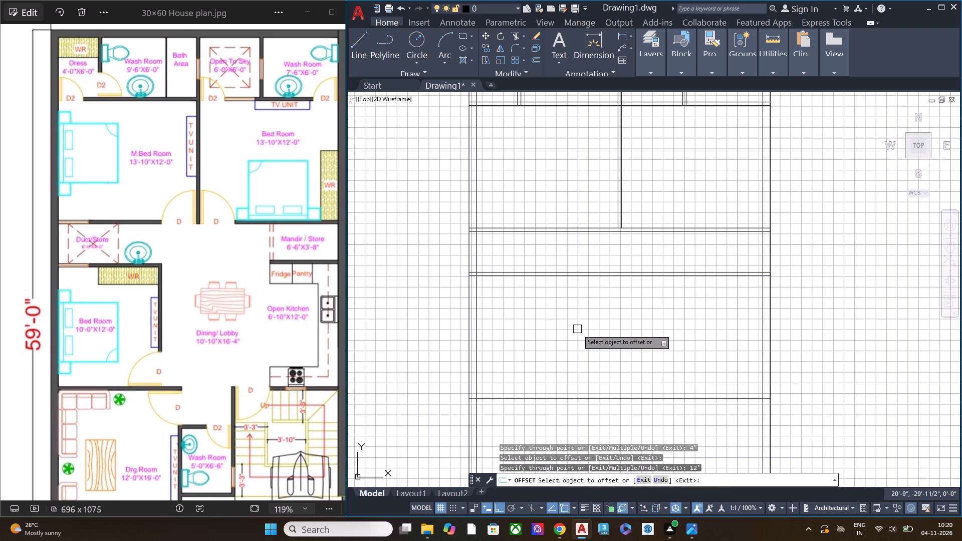
Offset the lower boundary line of the 10'-0"×12'-0" bedroom 4" downward to form the wall thickness.
{"action": "scroll", "coordinate": [587, 273], "scroll_direction": "down", "scroll_amount": 1}
{"action": "left_click", "coordinate": [610, 354]}
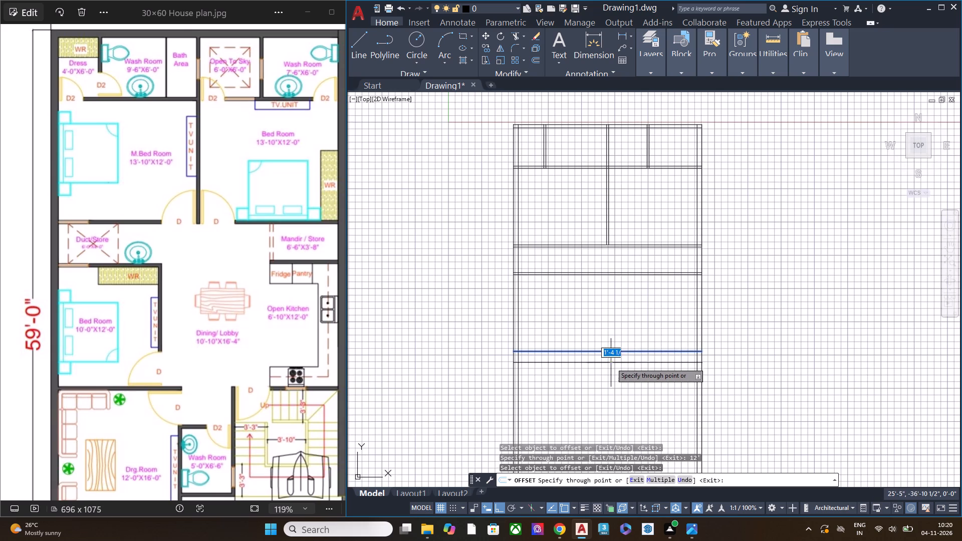
{"action": "type", "text": "4\""}
{"action": "key", "text": "Return"}
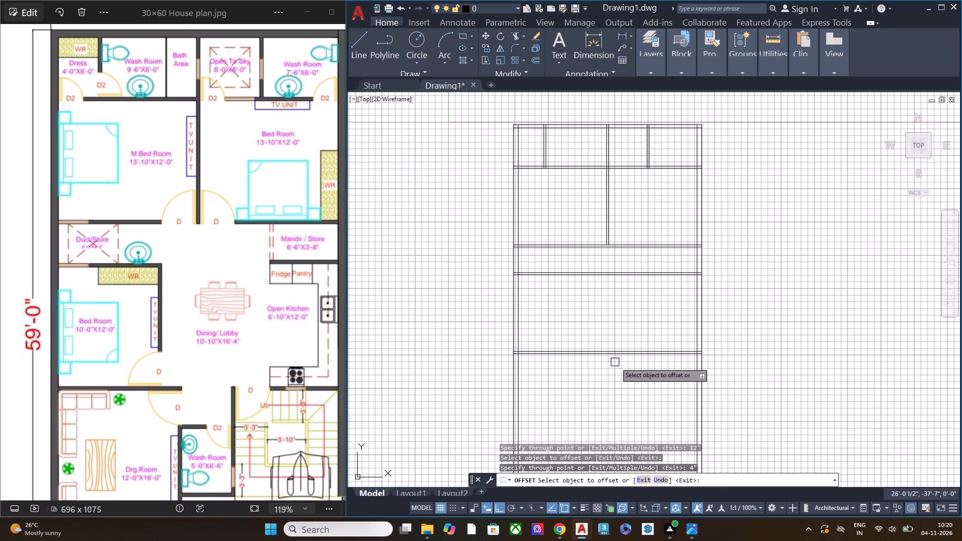
Offset the lower line of the wall above the drawing room 16' downward to set the drawing room's depth.
{"action": "scroll", "coordinate": [590, 273], "scroll_direction": "down", "scroll_amount": 1}
{"action": "middle_click_drag", "start_coordinate": [587, 343], "coordinate": [541, 266]}
{"action": "scroll", "coordinate": [543, 264], "scroll_direction": "up", "scroll_amount": 1}
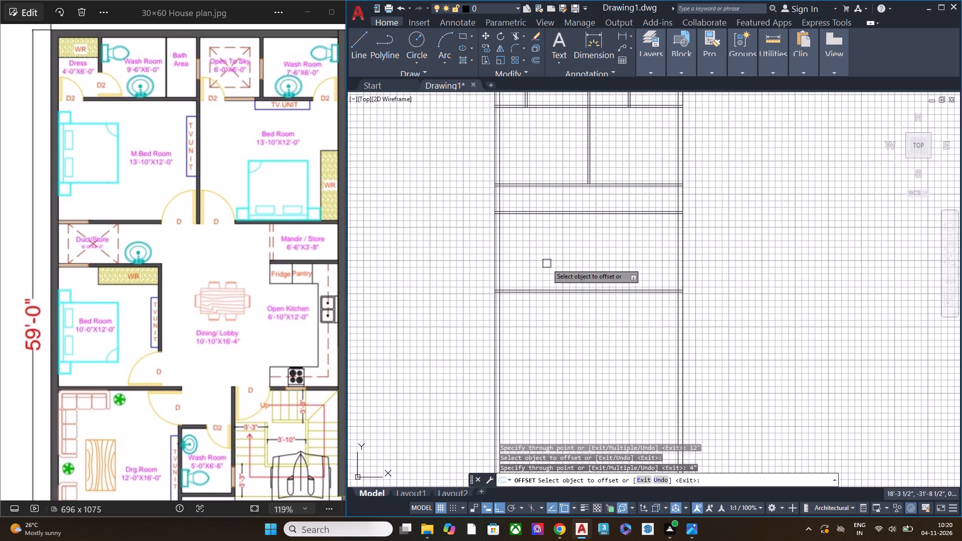
{"action": "scroll", "coordinate": [547, 263], "scroll_direction": "up", "scroll_amount": 1}
{"action": "left_click", "coordinate": [592, 303]}
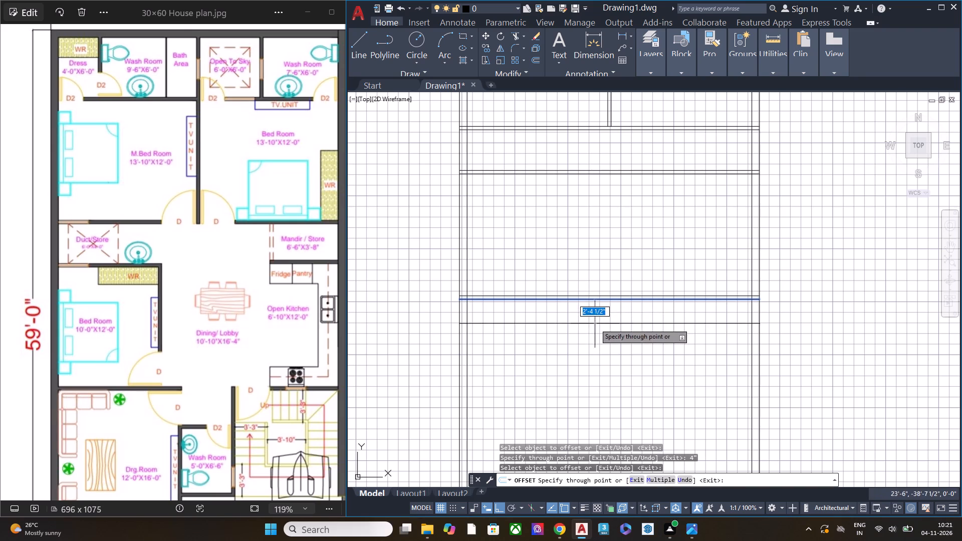
{"action": "scroll", "coordinate": [561, 326], "scroll_direction": "down", "scroll_amount": 1}
{"action": "scroll", "coordinate": [294, 357], "scroll_direction": "up", "scroll_amount": 1}
{"action": "scroll", "coordinate": [294, 357], "scroll_direction": "down", "scroll_amount": 1}
{"action": "scroll", "coordinate": [294, 357], "scroll_direction": "up", "scroll_amount": 1}
{"action": "scroll", "coordinate": [294, 357], "scroll_direction": "down", "scroll_amount": 3}
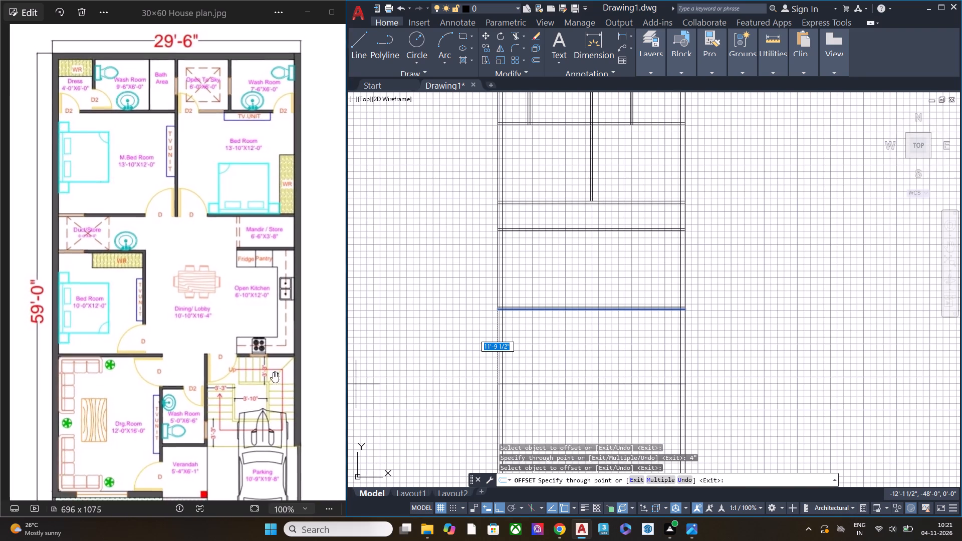
{"action": "scroll", "coordinate": [108, 459], "scroll_direction": "up", "scroll_amount": 1}
{"action": "scroll", "coordinate": [110, 460], "scroll_direction": "down", "scroll_amount": 1}
{"action": "scroll", "coordinate": [111, 461], "scroll_direction": "up", "scroll_amount": 8}
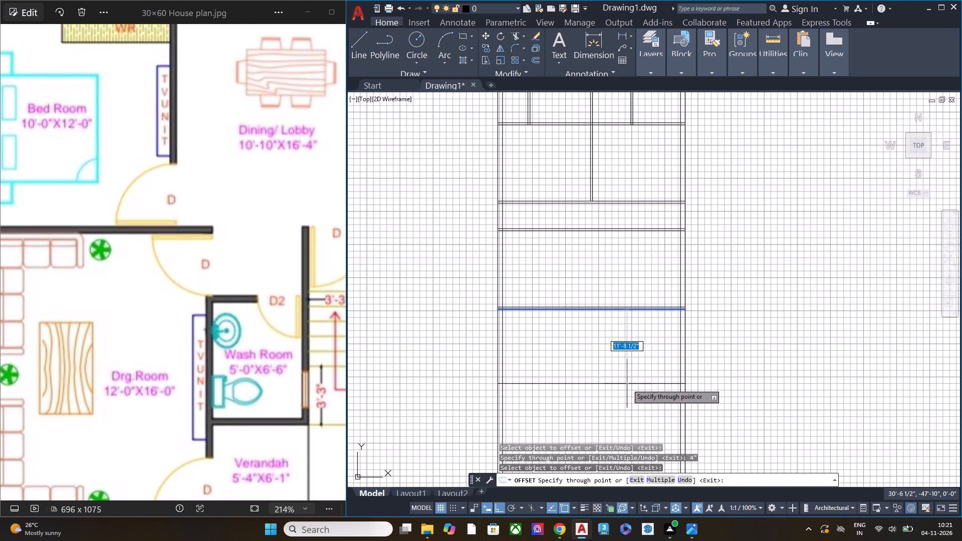
{"action": "middle_click_drag", "start_coordinate": [623, 386], "coordinate": [612, 347]}
{"action": "type", "text": "16'"}
{"action": "key", "text": "Return"}
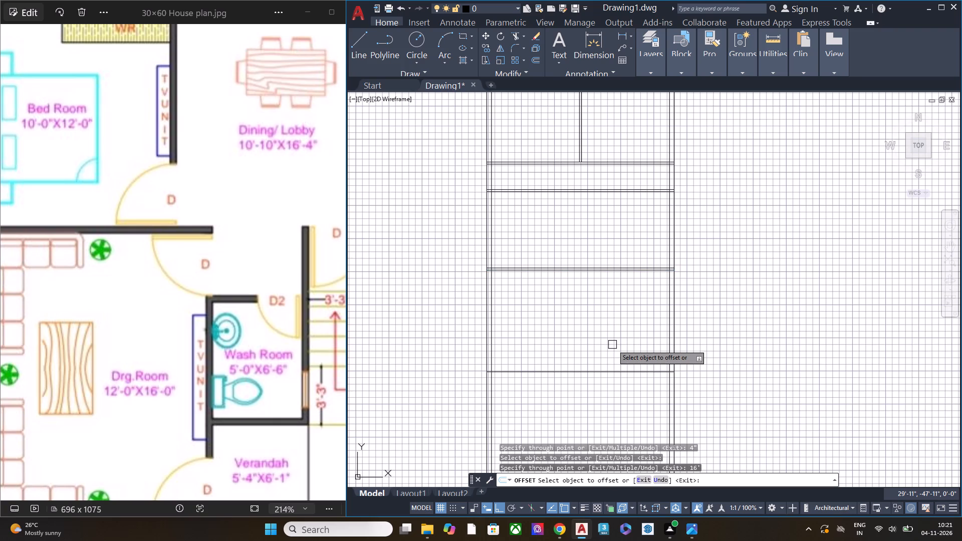
Offset the lower boundary line of the drawing room 9" downward to form the front wall thickness.
{"action": "left_click", "coordinate": [572, 371]}
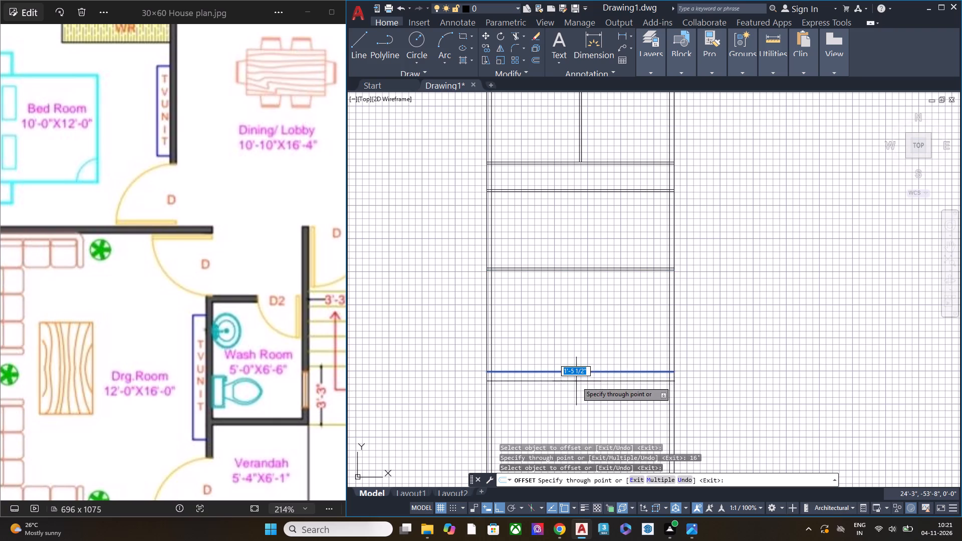
{"action": "scroll", "coordinate": [525, 343], "scroll_direction": "down", "scroll_amount": 1}
{"action": "scroll", "coordinate": [300, 338], "scroll_direction": "up", "scroll_amount": 1}
{"action": "scroll", "coordinate": [300, 338], "scroll_direction": "down", "scroll_amount": 7}
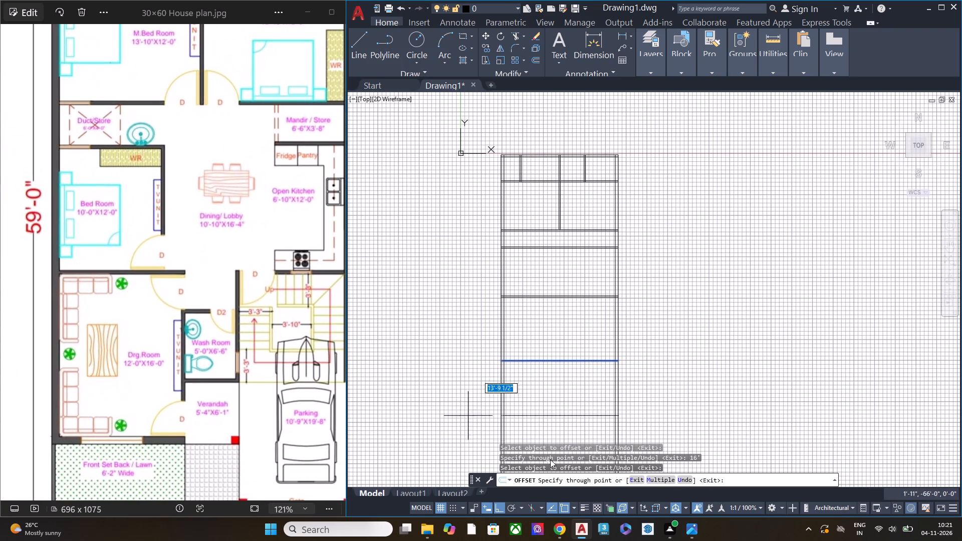
{"action": "scroll", "coordinate": [555, 382], "scroll_direction": "up", "scroll_amount": 1}
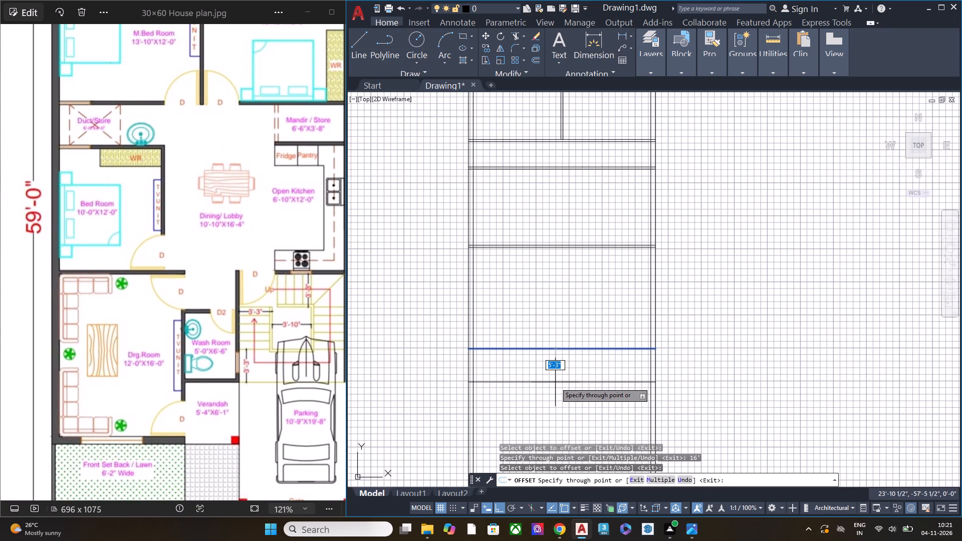
{"action": "type", "text": "9\""}
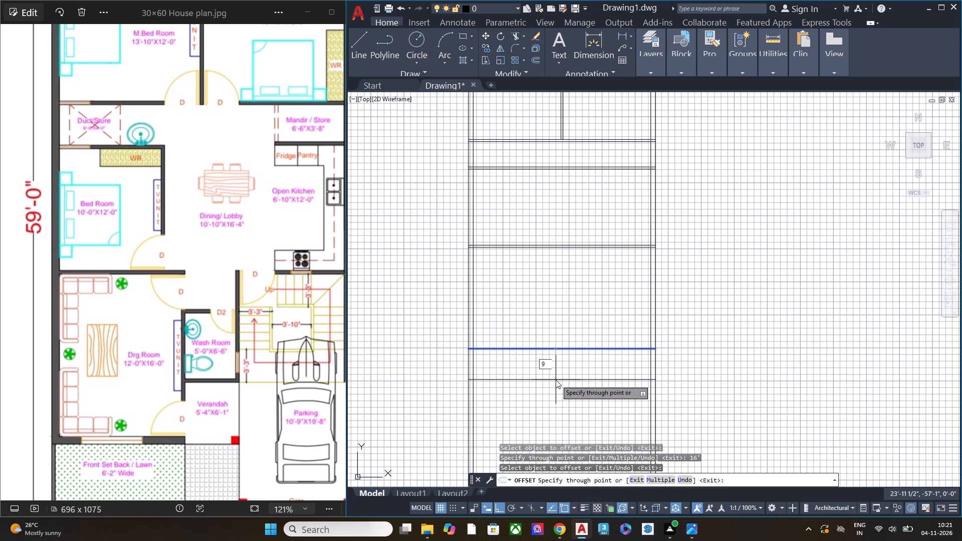
{"action": "key", "text": "Return"}
{"action": "middle_click_drag", "start_coordinate": [626, 266], "coordinate": [623, 296]}
{"action": "key", "text": "space"}
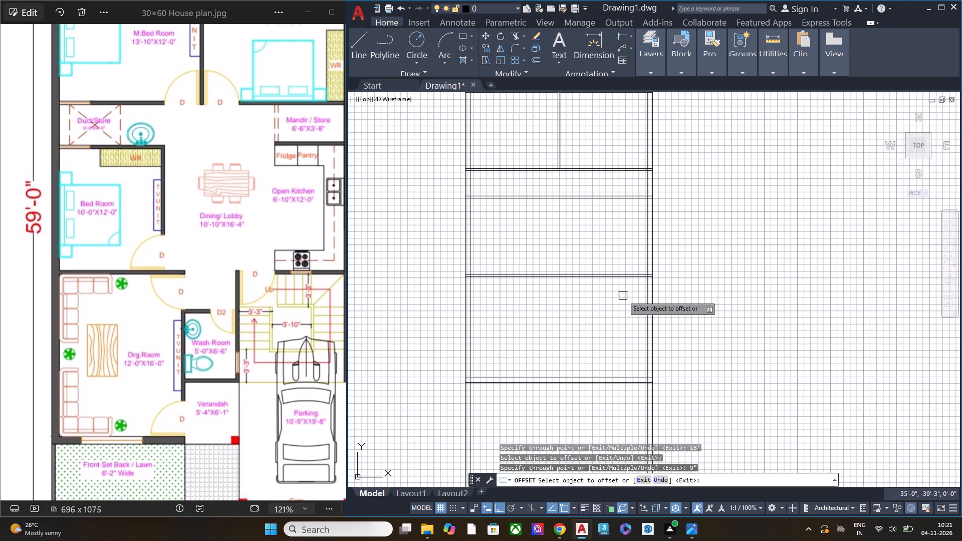
Offset the lower line of the drawing room's front wall 6'2" downward to set the front set back/lawn depth.
{"action": "scroll", "coordinate": [100, 321], "scroll_direction": "down", "scroll_amount": 5}
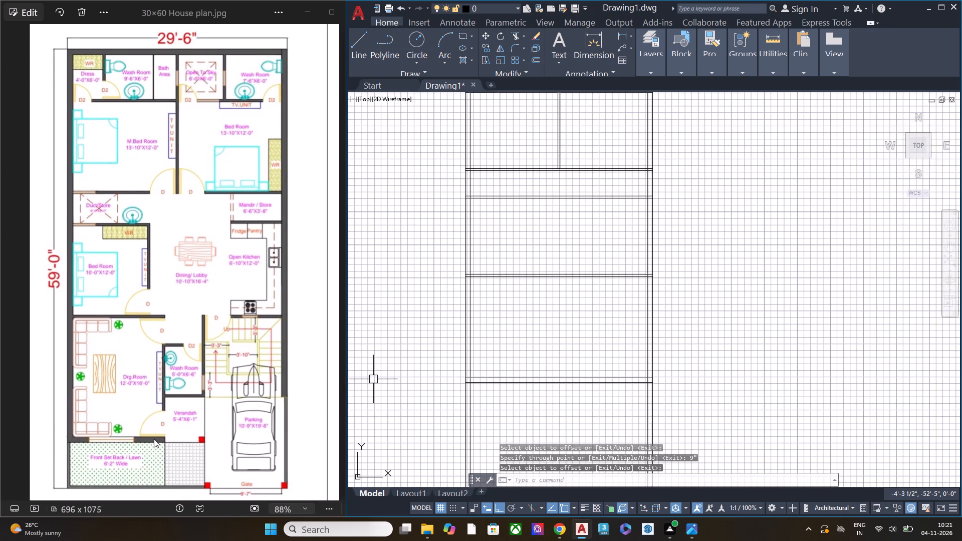
{"action": "scroll", "coordinate": [162, 467], "scroll_direction": "up", "scroll_amount": 9}
{"action": "scroll", "coordinate": [303, 316], "scroll_direction": "down", "scroll_amount": 1}
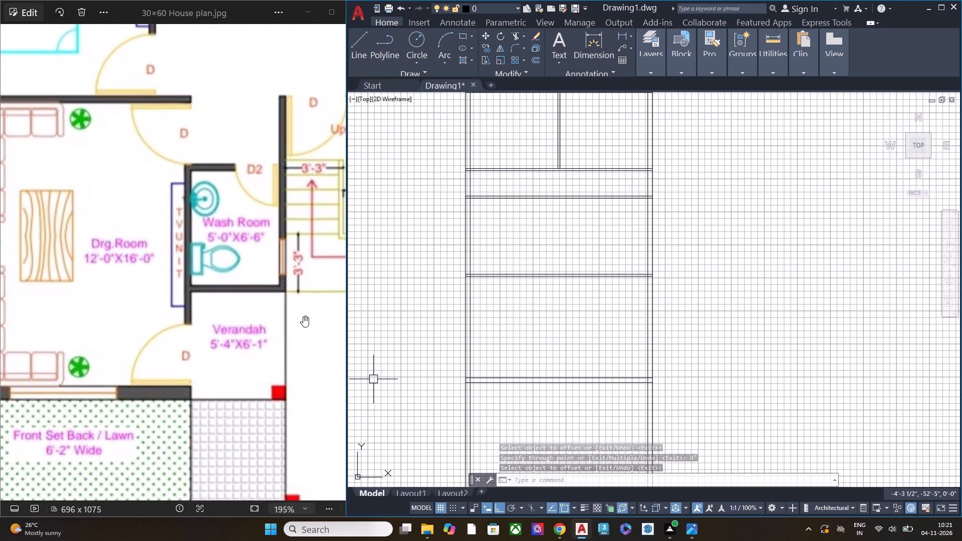
{"action": "scroll", "coordinate": [304, 316], "scroll_direction": "down", "scroll_amount": 1}
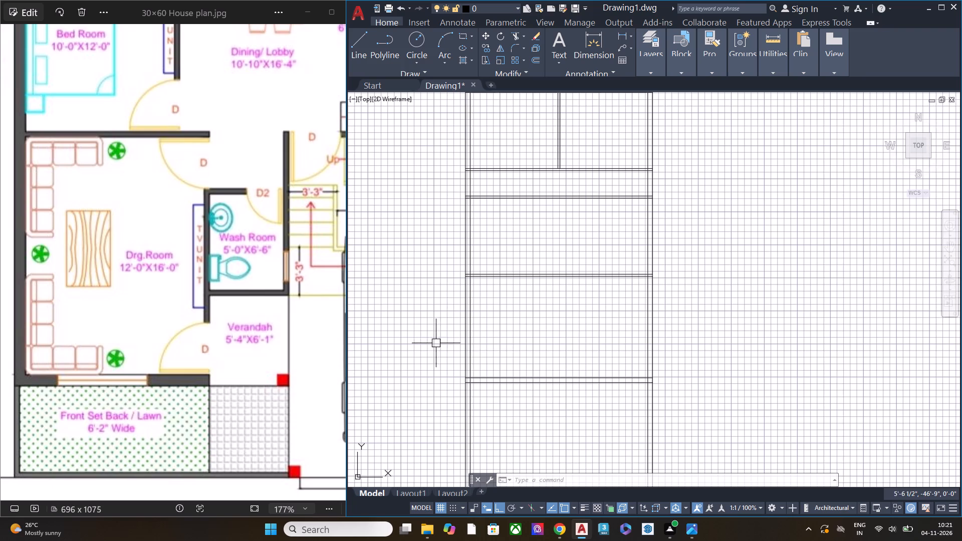
{"action": "key", "text": "space"}
{"action": "key", "text": "space"}
{"action": "left_click", "coordinate": [564, 384]}
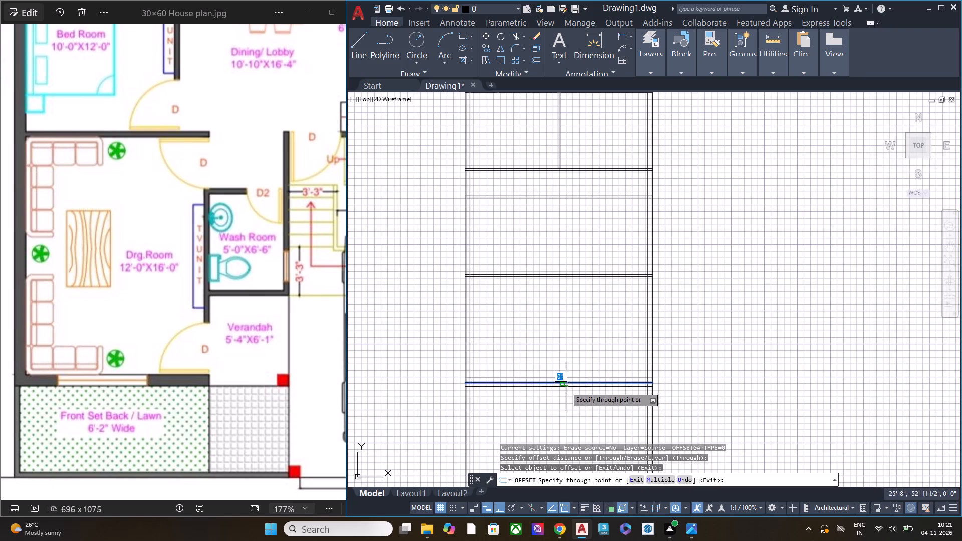
{"action": "middle_click_drag", "start_coordinate": [567, 405], "coordinate": [583, 298]}
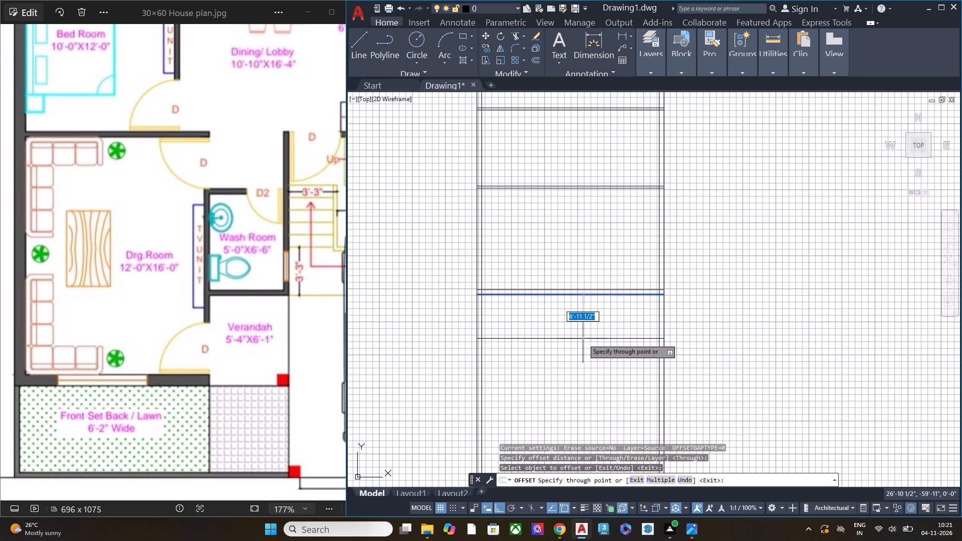
{"action": "type", "text": "6'"}
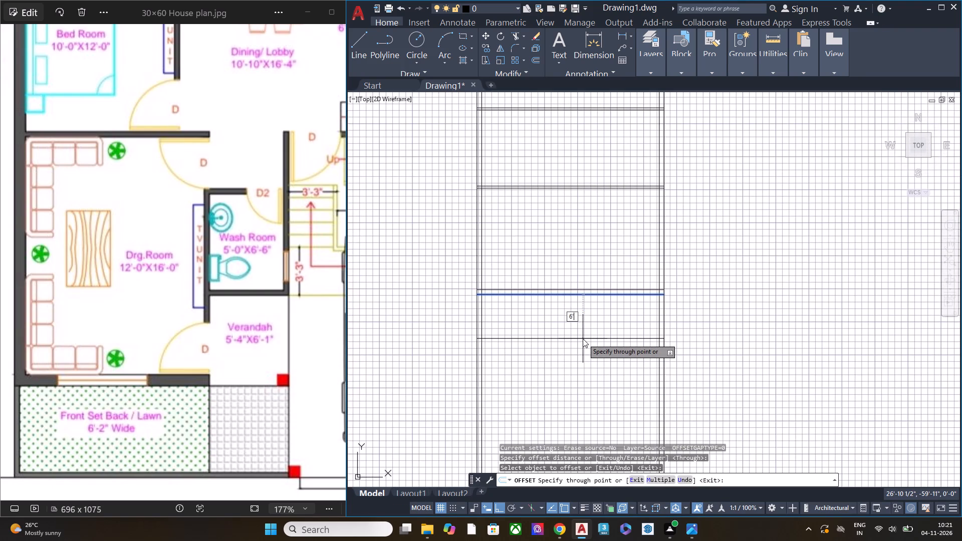
{"action": "key", "text": "2"}
{"action": "key", "text": "shift+quotedbl"}
{"action": "key", "text": "Return"}
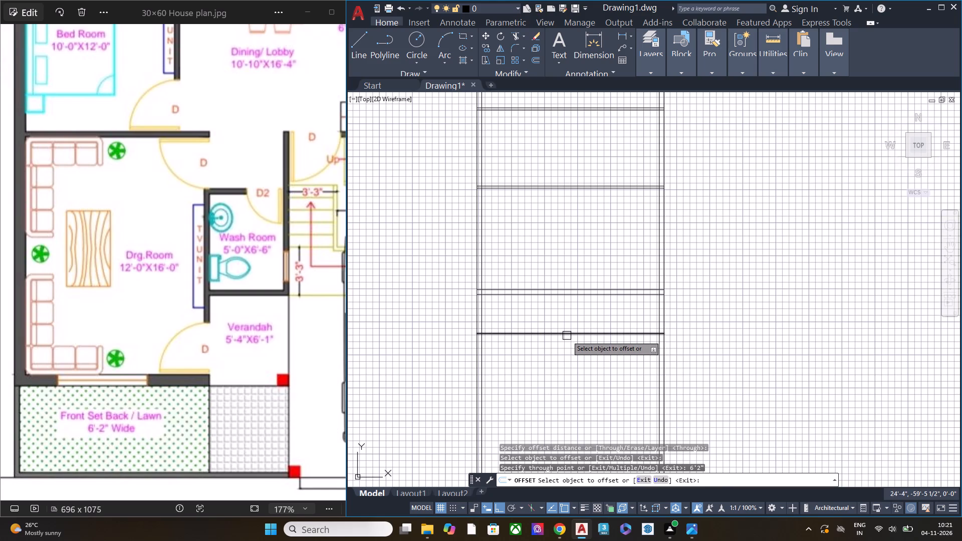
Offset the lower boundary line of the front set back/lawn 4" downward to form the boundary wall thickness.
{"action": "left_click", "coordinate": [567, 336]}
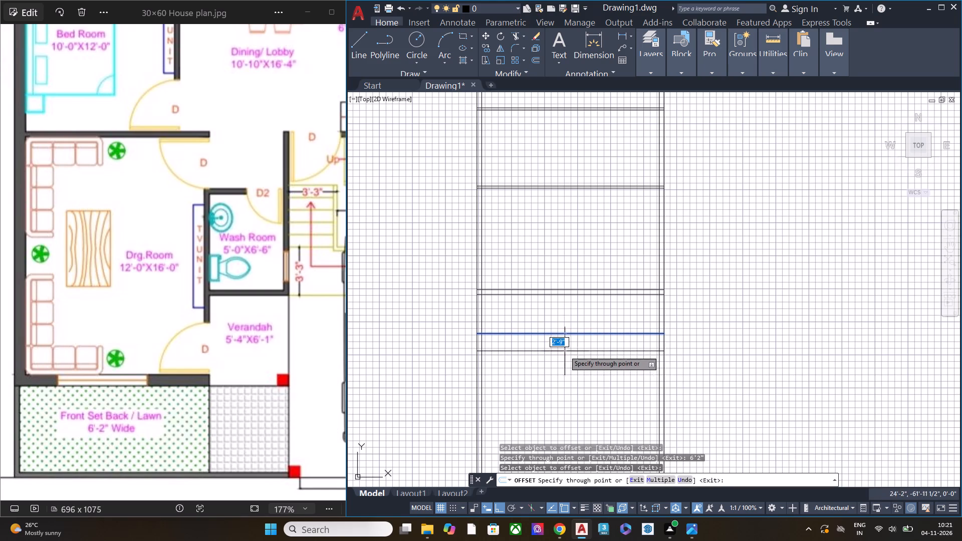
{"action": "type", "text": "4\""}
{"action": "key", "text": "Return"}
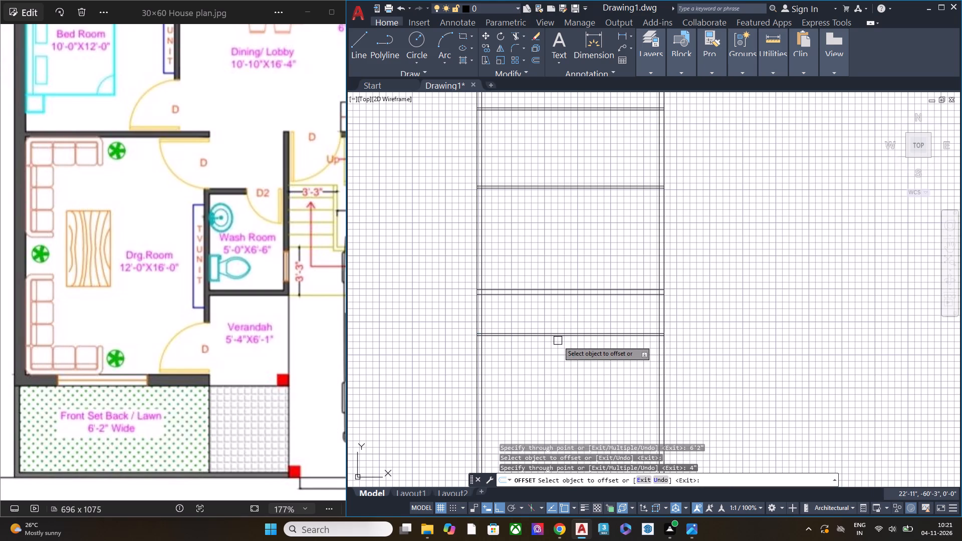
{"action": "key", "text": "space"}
Measure the plan's overall length from its upper-left outer corner to the outer line of the front boundary wall.
{"action": "middle_click_drag", "start_coordinate": [570, 264], "coordinate": [582, 328]}
{"action": "scroll", "coordinate": [589, 289], "scroll_direction": "down", "scroll_amount": 2}
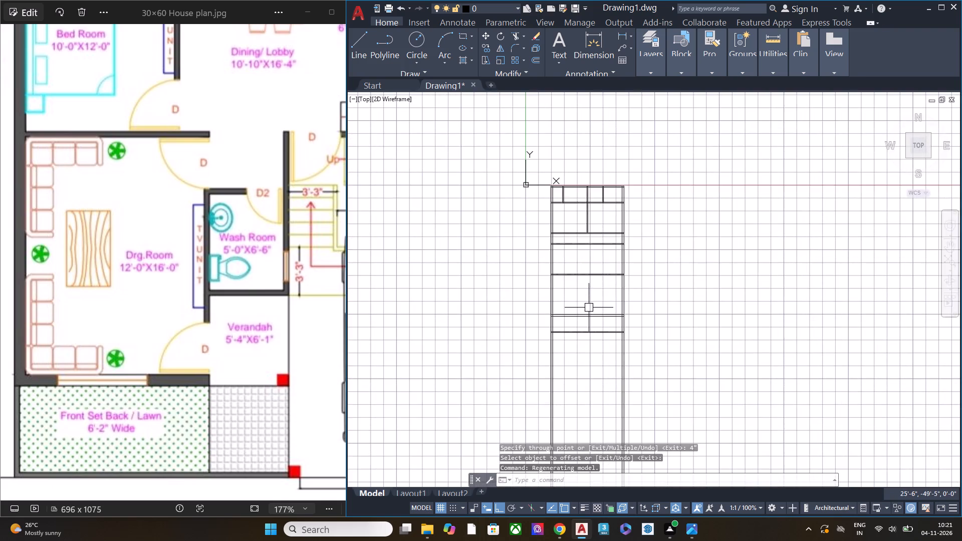
{"action": "scroll", "coordinate": [584, 244], "scroll_direction": "up", "scroll_amount": 2}
{"action": "scroll", "coordinate": [584, 244], "scroll_direction": "down", "scroll_amount": 1}
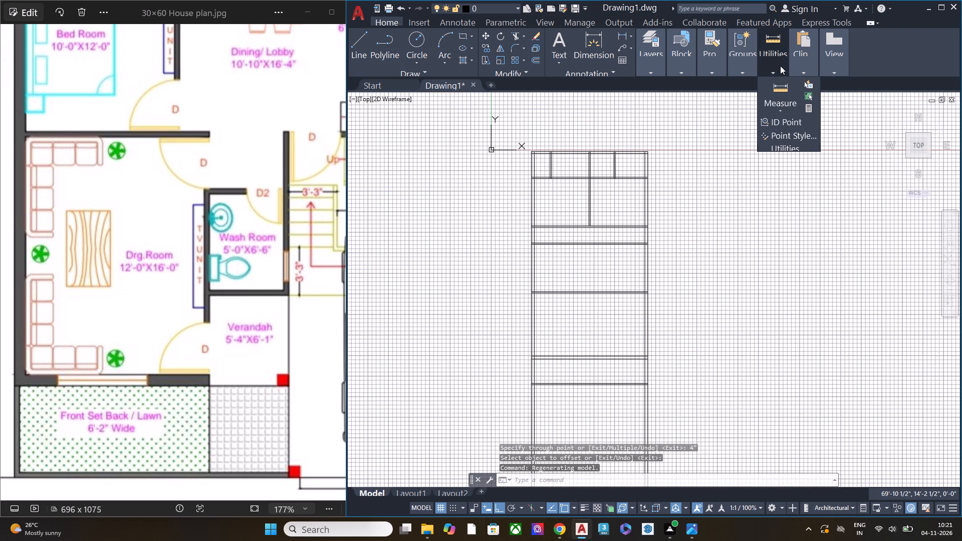
{"action": "left_click", "coordinate": [775, 67]}
{"action": "left_click", "coordinate": [781, 112]}
{"action": "left_click", "coordinate": [795, 147]}
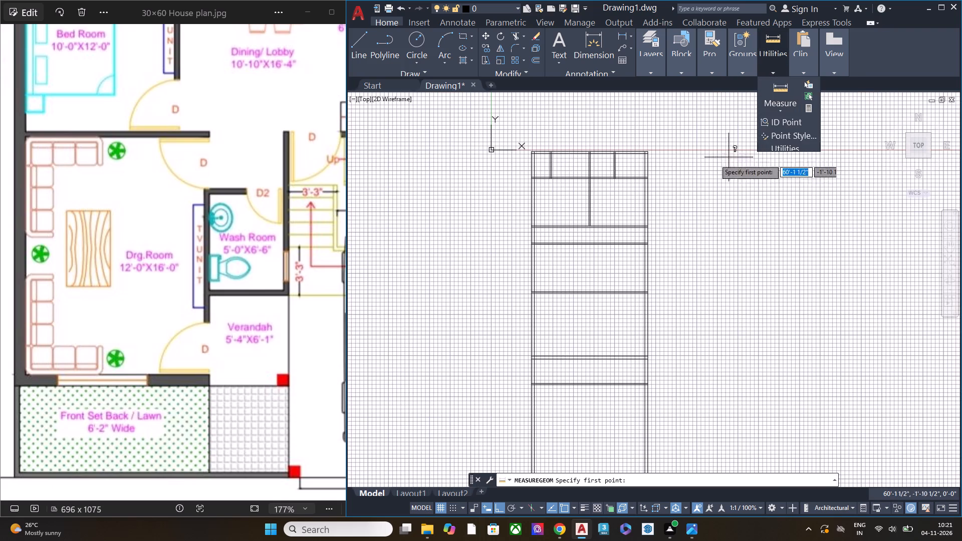
{"action": "scroll", "coordinate": [529, 147], "scroll_direction": "down", "scroll_amount": 1}
{"action": "scroll", "coordinate": [529, 147], "scroll_direction": "up", "scroll_amount": 3}
{"action": "left_click", "coordinate": [534, 160]}
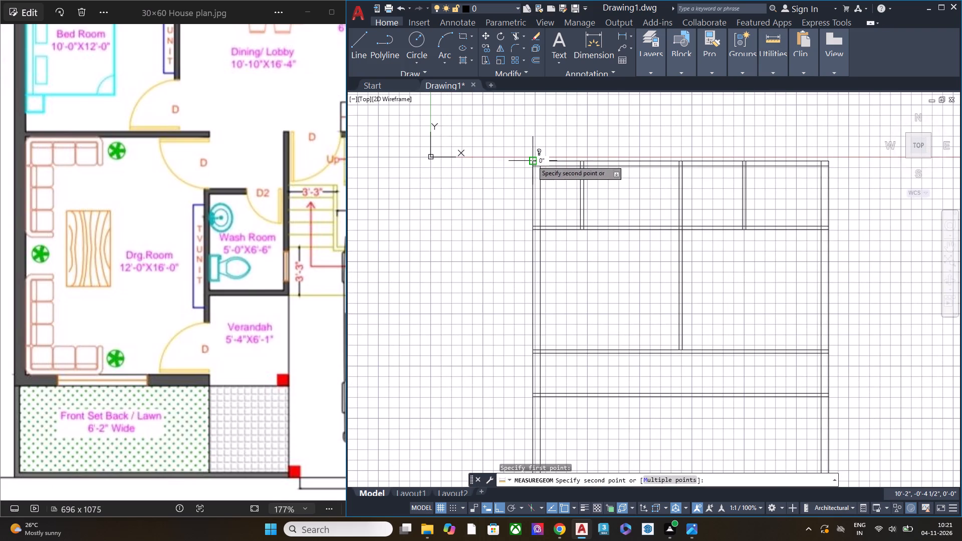
{"action": "scroll", "coordinate": [493, 179], "scroll_direction": "down", "scroll_amount": 5}
{"action": "middle_click_drag", "start_coordinate": [490, 369], "coordinate": [505, 317]}
{"action": "scroll", "coordinate": [512, 198], "scroll_direction": "up", "scroll_amount": 5}
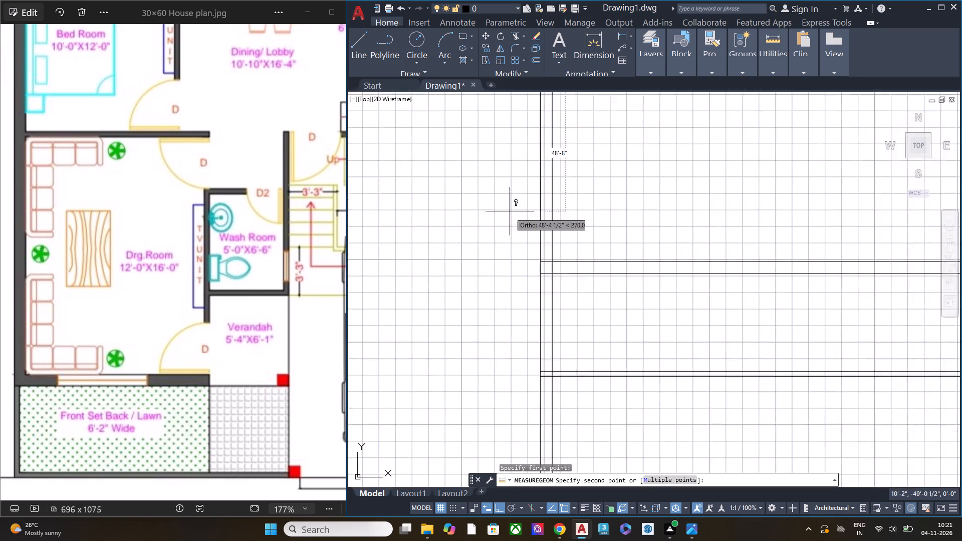
{"action": "scroll", "coordinate": [510, 215], "scroll_direction": "down", "scroll_amount": 2}
{"action": "scroll", "coordinate": [510, 214], "scroll_direction": "up", "scroll_amount": 2}
{"action": "scroll", "coordinate": [527, 277], "scroll_direction": "down", "scroll_amount": 2}
{"action": "scroll", "coordinate": [549, 351], "scroll_direction": "up", "scroll_amount": 5}
{"action": "scroll", "coordinate": [548, 353], "scroll_direction": "down", "scroll_amount": 1}
{"action": "scroll", "coordinate": [548, 353], "scroll_direction": "up", "scroll_amount": 1}
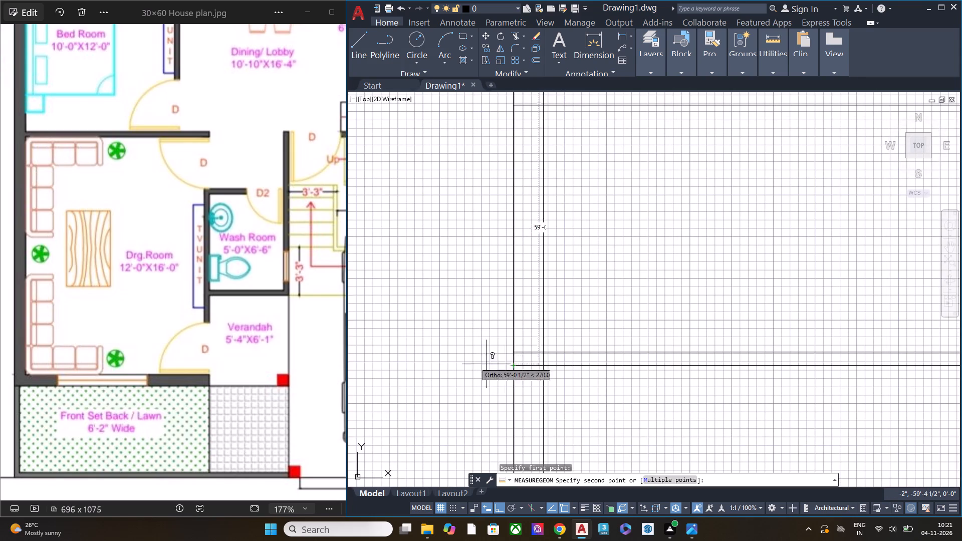
{"action": "scroll", "coordinate": [264, 305], "scroll_direction": "down", "scroll_amount": 2}
{"action": "scroll", "coordinate": [264, 305], "scroll_direction": "up", "scroll_amount": 2}
{"action": "scroll", "coordinate": [267, 306], "scroll_direction": "down", "scroll_amount": 1}
{"action": "scroll", "coordinate": [273, 307], "scroll_direction": "up", "scroll_amount": 2}
{"action": "scroll", "coordinate": [275, 307], "scroll_direction": "down", "scroll_amount": 4}
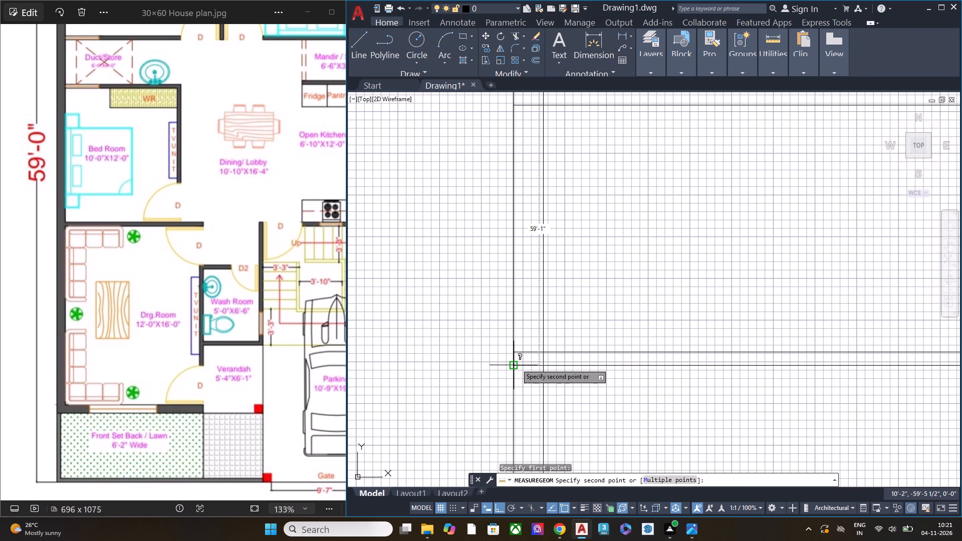
{"action": "key", "text": "Escape"}
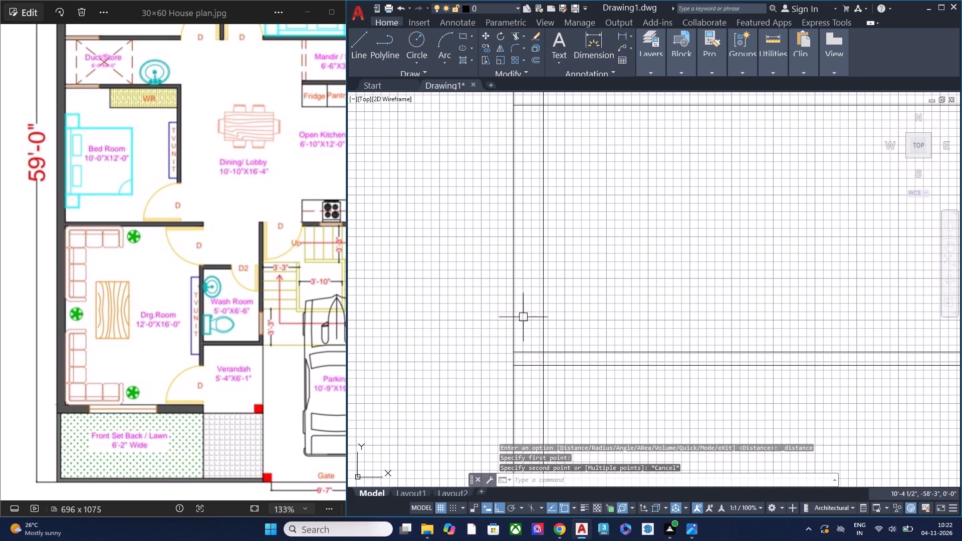
Replace the front boundary wall's outer line with one offset 3" downward from its inner line.
{"action": "left_click", "coordinate": [601, 367]}
{"action": "key", "text": "Delete"}
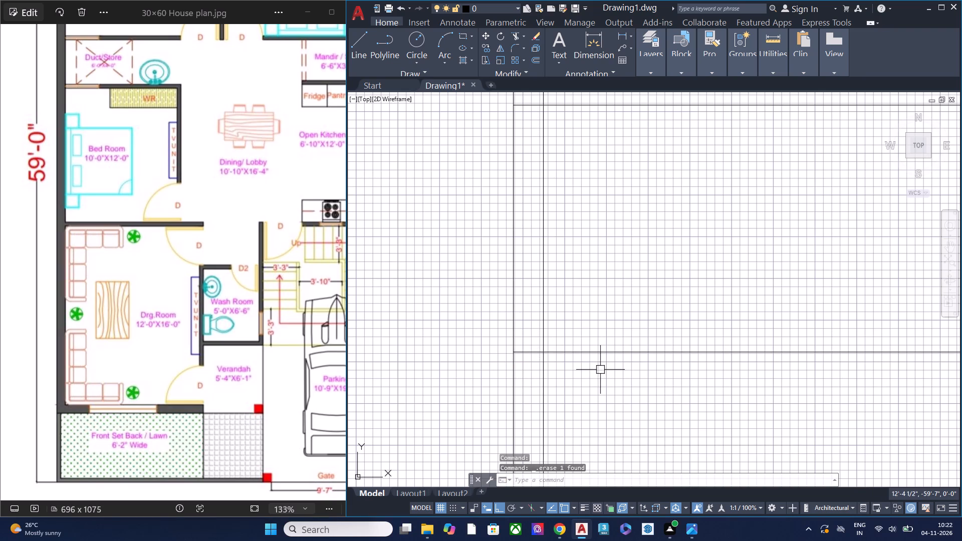
{"action": "left_click", "coordinate": [703, 354]}
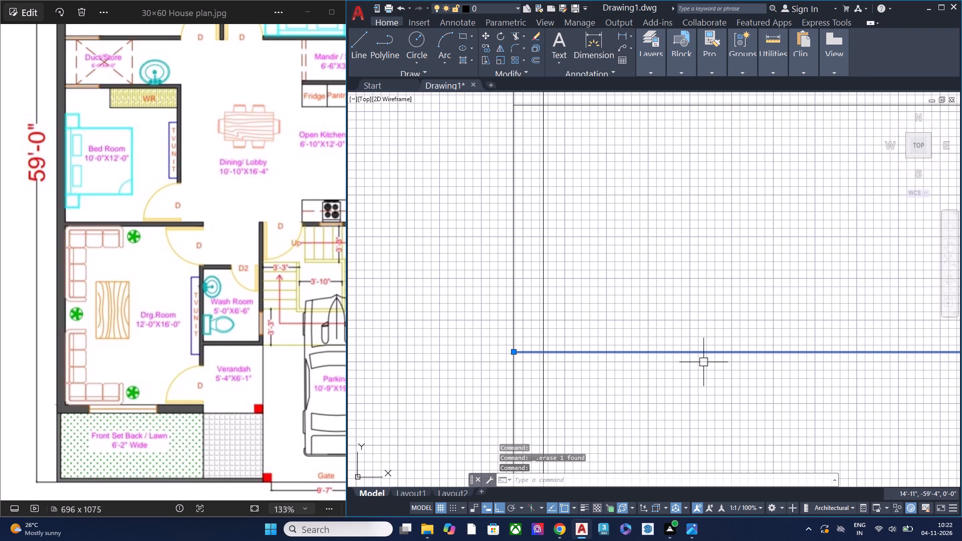
{"action": "type", "text": "off"}
{"action": "key", "text": "space"}
{"action": "key", "text": "space"}
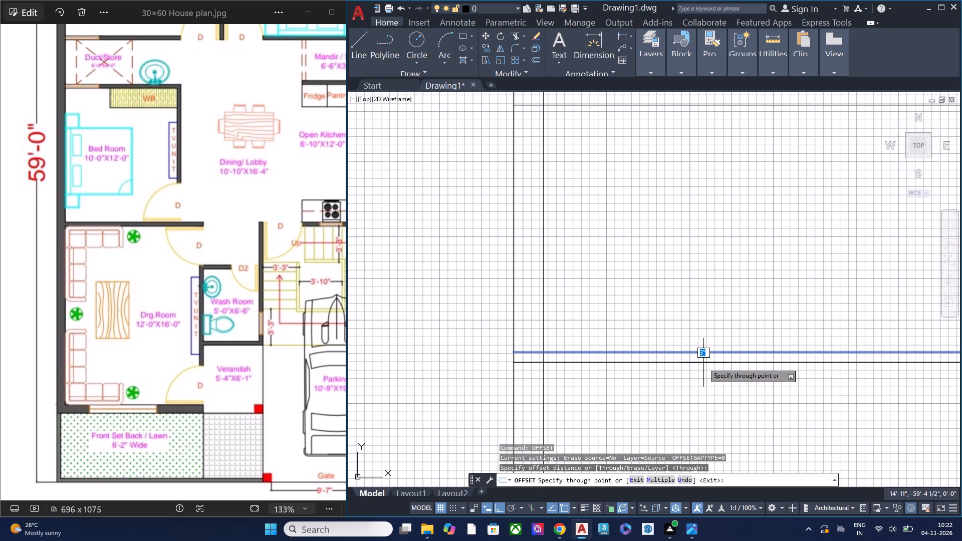
{"action": "type", "text": "3\""}
{"action": "key", "text": "Return"}
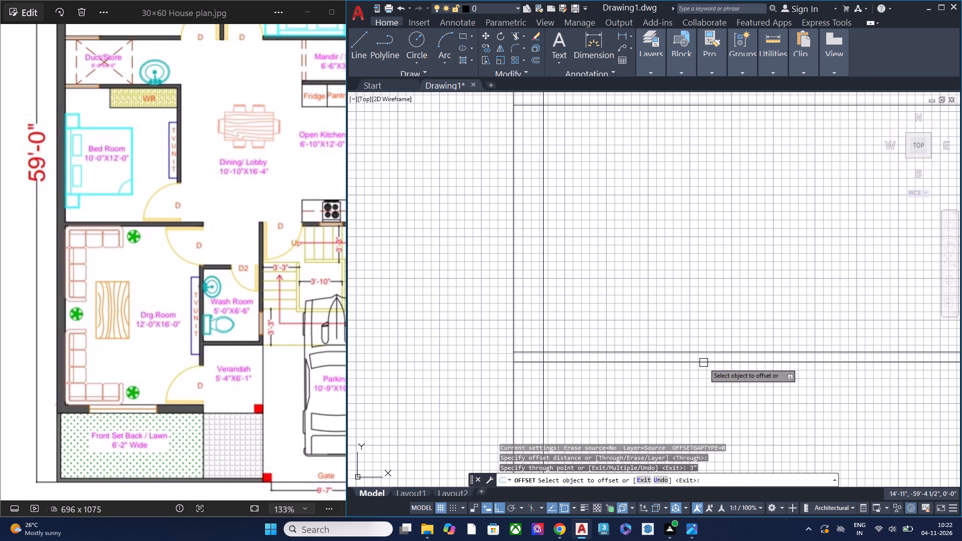
{"action": "key", "text": "Escape"}
Trim the vertical side wall lines that extend below the front boundary wall.
{"action": "scroll", "coordinate": [579, 305], "scroll_direction": "down", "scroll_amount": 1}
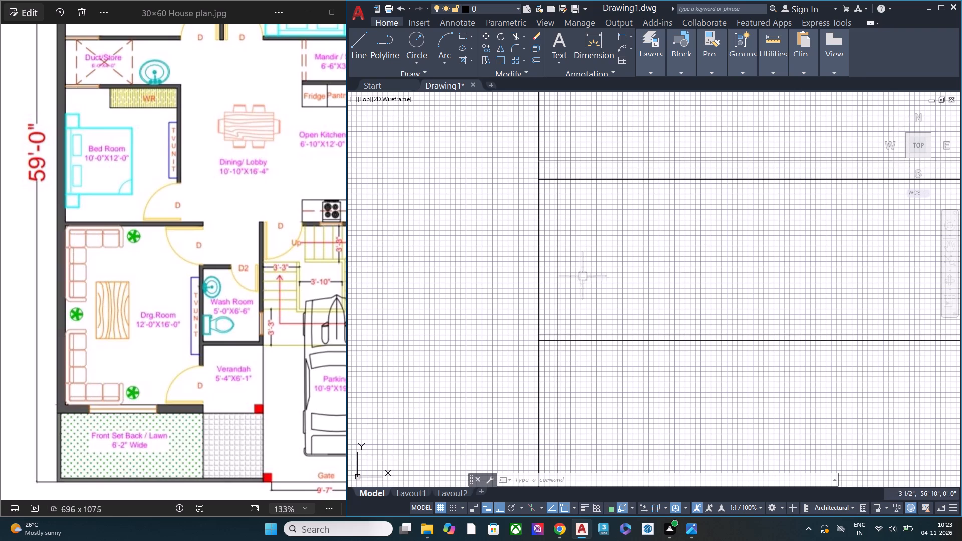
{"action": "scroll", "coordinate": [191, 319], "scroll_direction": "down", "scroll_amount": 5}
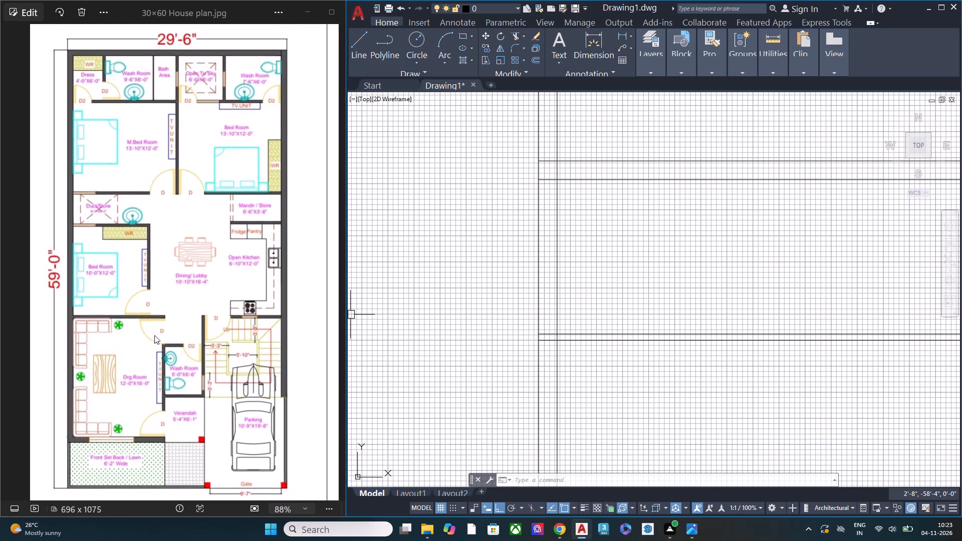
{"action": "scroll", "coordinate": [128, 336], "scroll_direction": "up", "scroll_amount": 2}
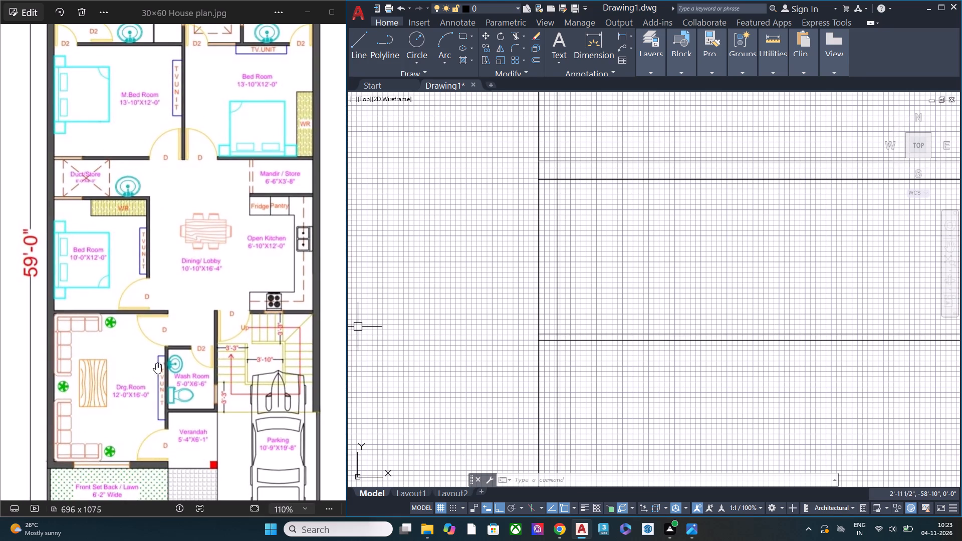
{"action": "scroll", "coordinate": [198, 373], "scroll_direction": "down", "scroll_amount": 4}
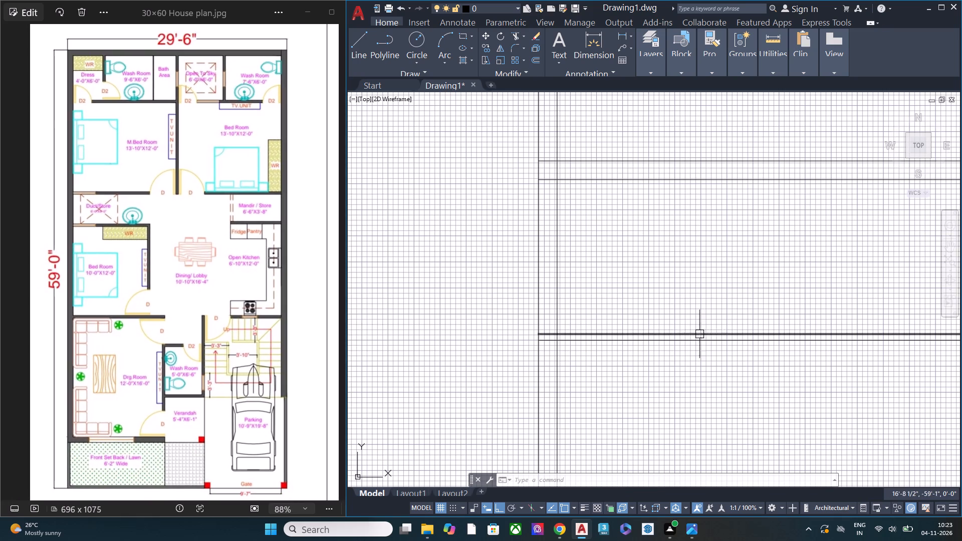
{"action": "scroll", "coordinate": [684, 342], "scroll_direction": "down", "scroll_amount": 5}
{"action": "middle_click_drag", "start_coordinate": [710, 365], "coordinate": [646, 372]}
{"action": "scroll", "coordinate": [653, 330], "scroll_direction": "up", "scroll_amount": 1}
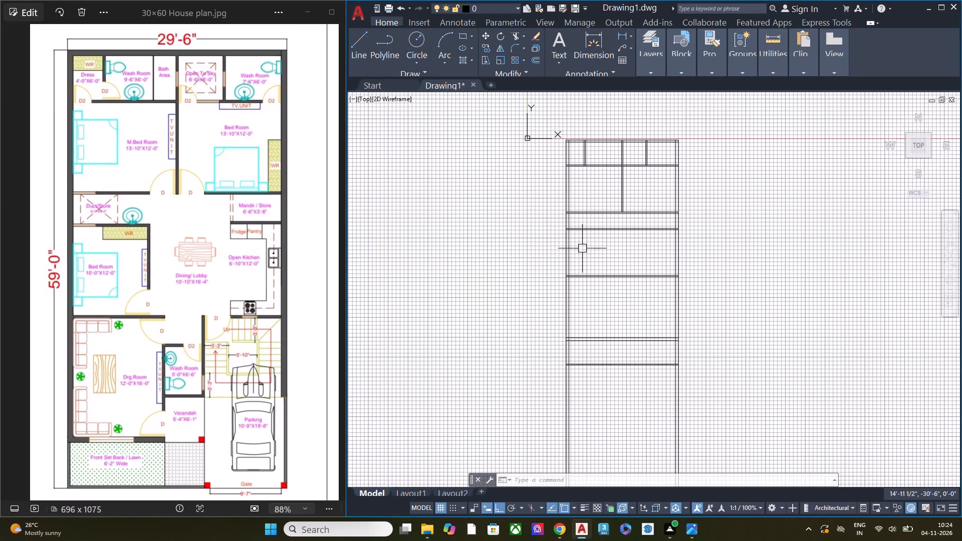
{"action": "middle_click_drag", "start_coordinate": [642, 428], "coordinate": [635, 335]}
{"action": "scroll", "coordinate": [635, 335], "scroll_direction": "up", "scroll_amount": 1}
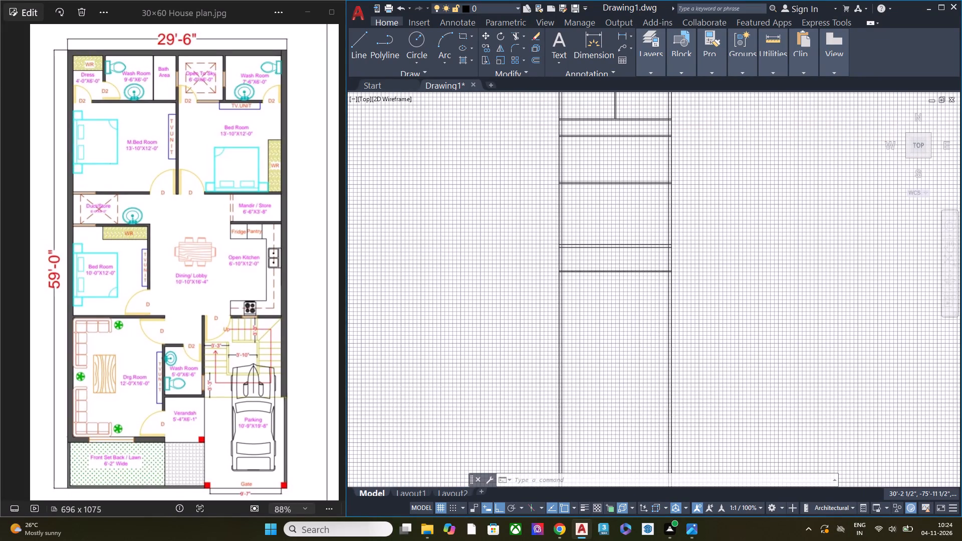
{"action": "type", "text": "tr"}
{"action": "key", "text": "space"}
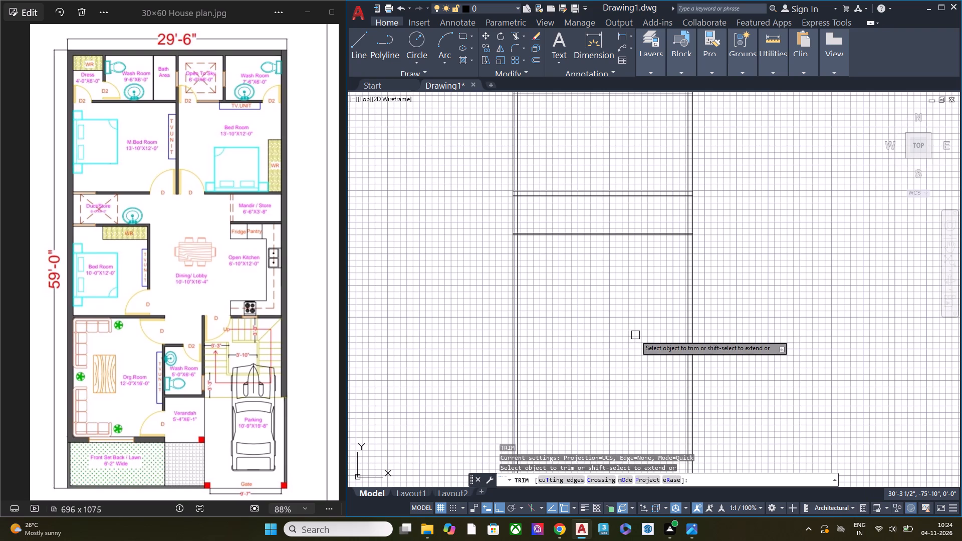
{"action": "left_click", "coordinate": [735, 310]}
{"action": "left_click", "coordinate": [433, 283]}
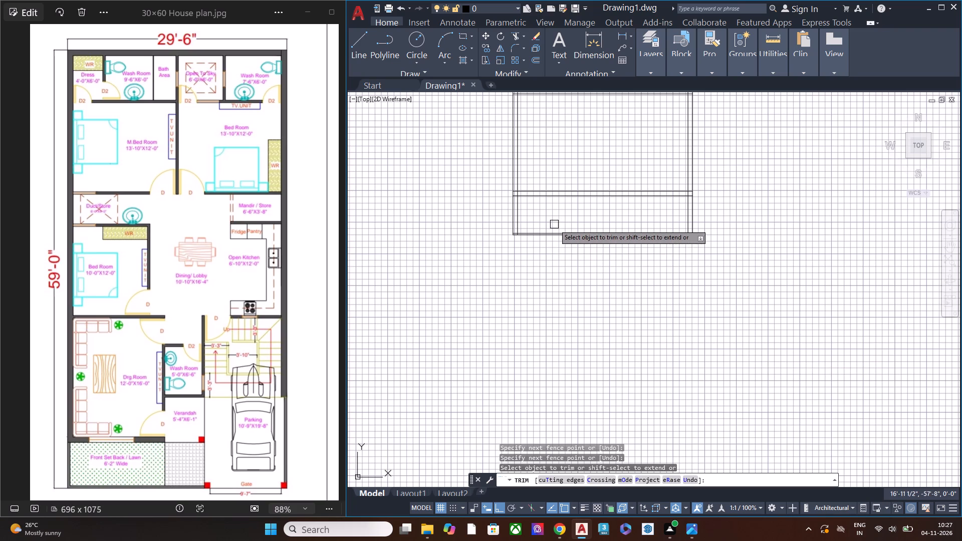
Trim the left outer wall's inner line where it crosses the horizontal walls above and below the 10'-0" x 12'-0" bedroom.
{"action": "middle_click_drag", "start_coordinate": [530, 294], "coordinate": [582, 347]}
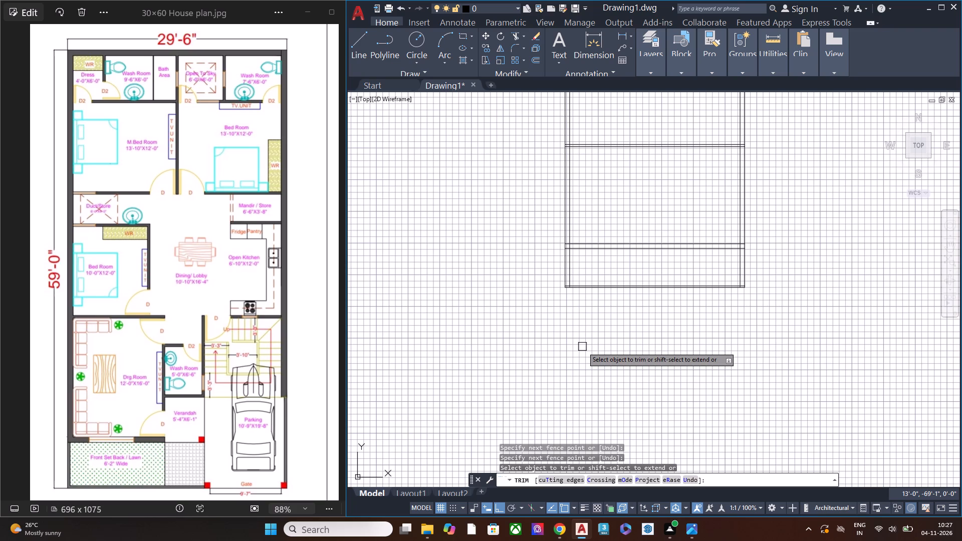
{"action": "middle_click_drag", "start_coordinate": [662, 240], "coordinate": [645, 347]}
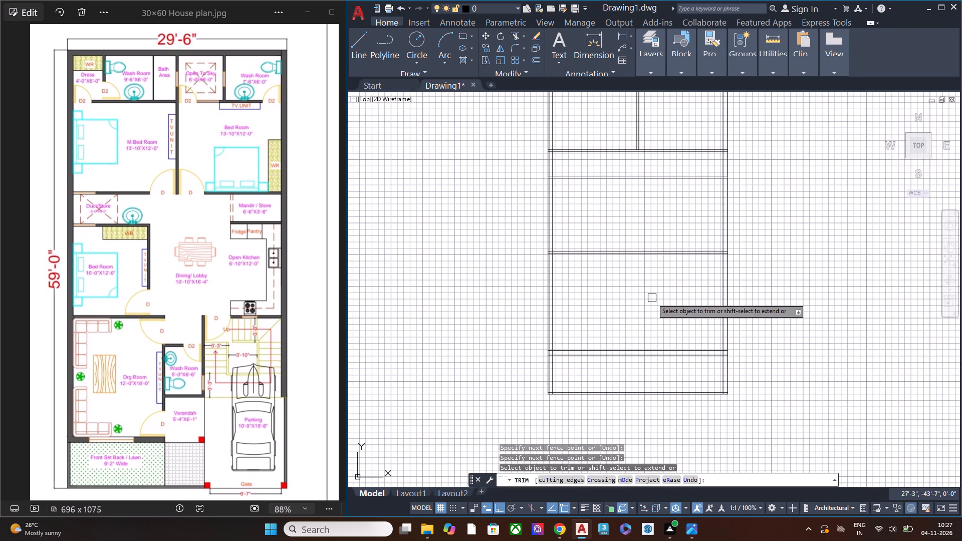
{"action": "key", "text": "space"}
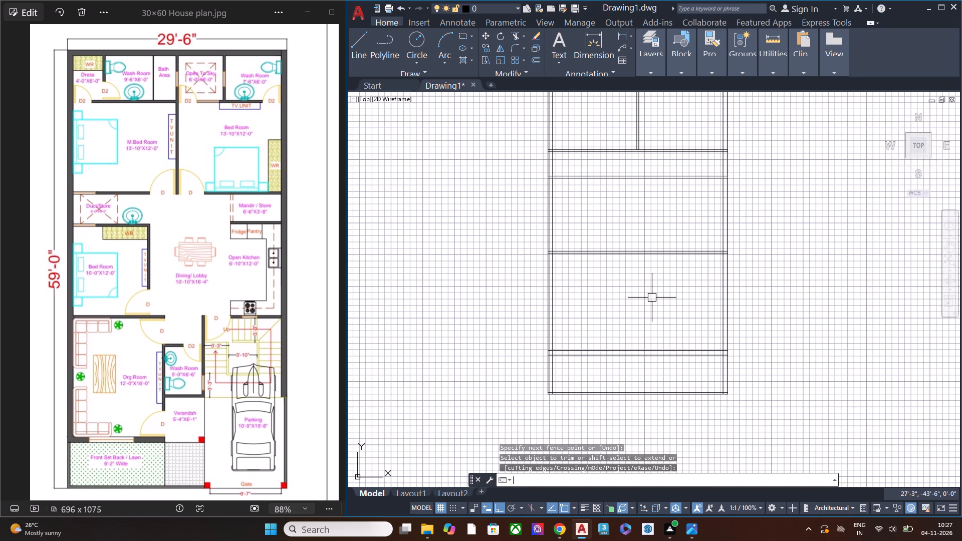
{"action": "middle_click_drag", "start_coordinate": [635, 237], "coordinate": [626, 316]}
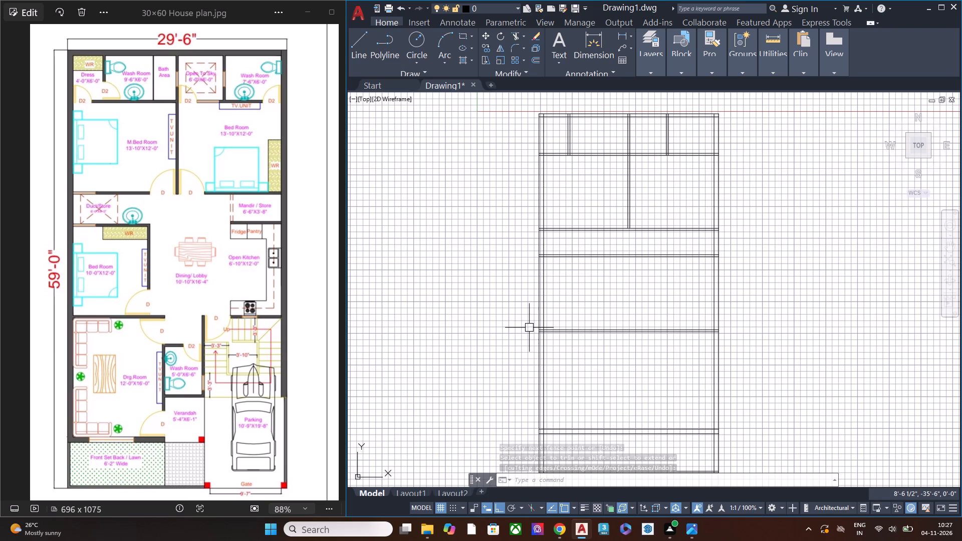
{"action": "scroll", "coordinate": [539, 312], "scroll_direction": "up", "scroll_amount": 1}
{"action": "scroll", "coordinate": [533, 215], "scroll_direction": "up", "scroll_amount": 1}
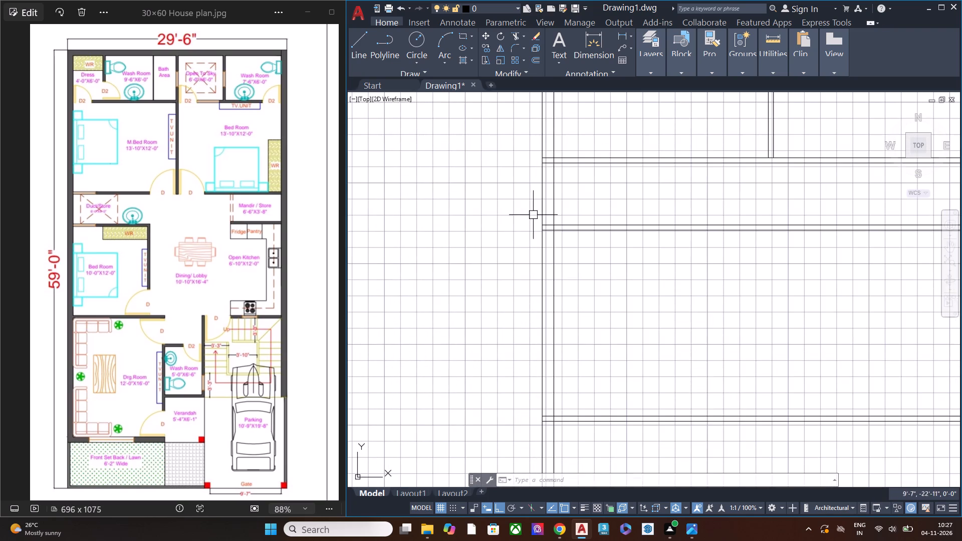
{"action": "middle_click_drag", "start_coordinate": [560, 282], "coordinate": [560, 338]}
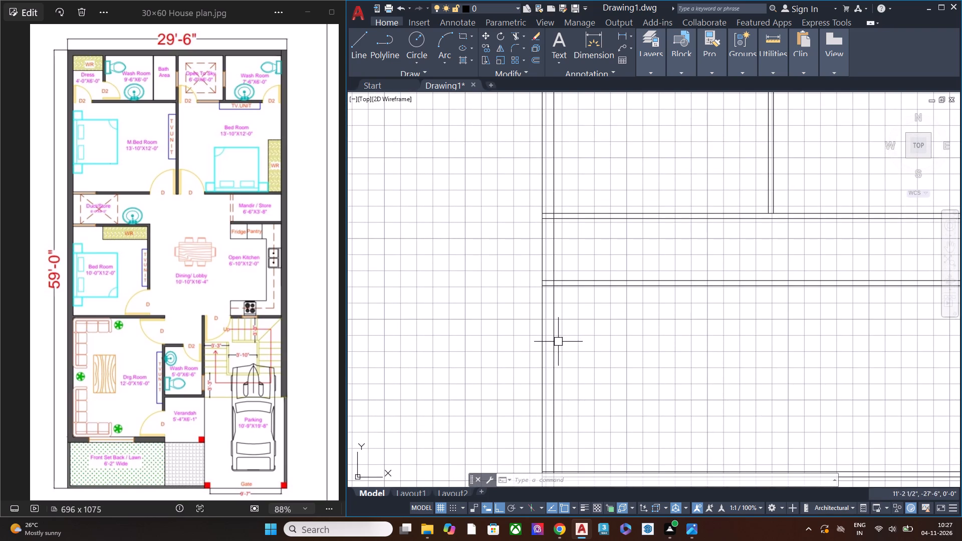
{"action": "scroll", "coordinate": [558, 342], "scroll_direction": "up", "scroll_amount": 1}
{"action": "type", "text": "tr"}
{"action": "key", "text": "space"}
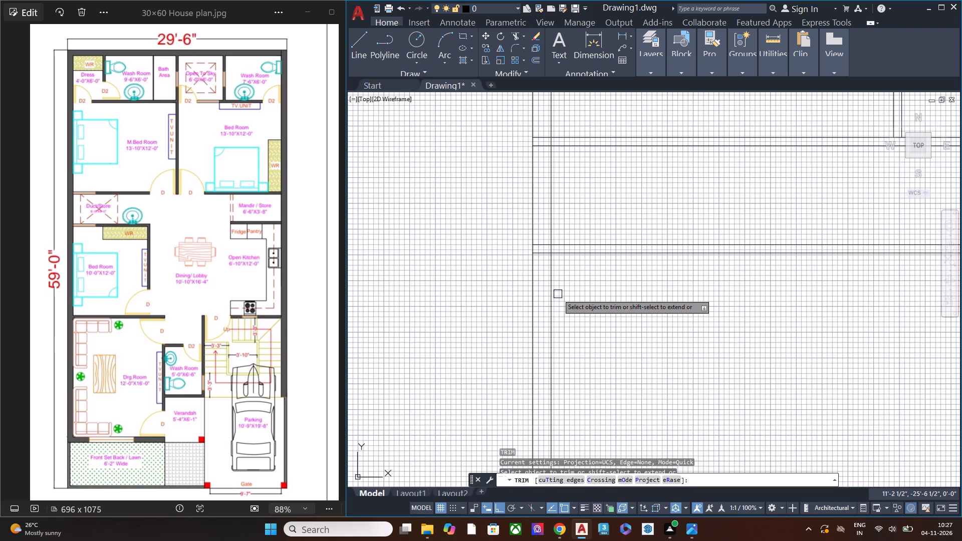
{"action": "scroll", "coordinate": [549, 252], "scroll_direction": "up", "scroll_amount": 5}
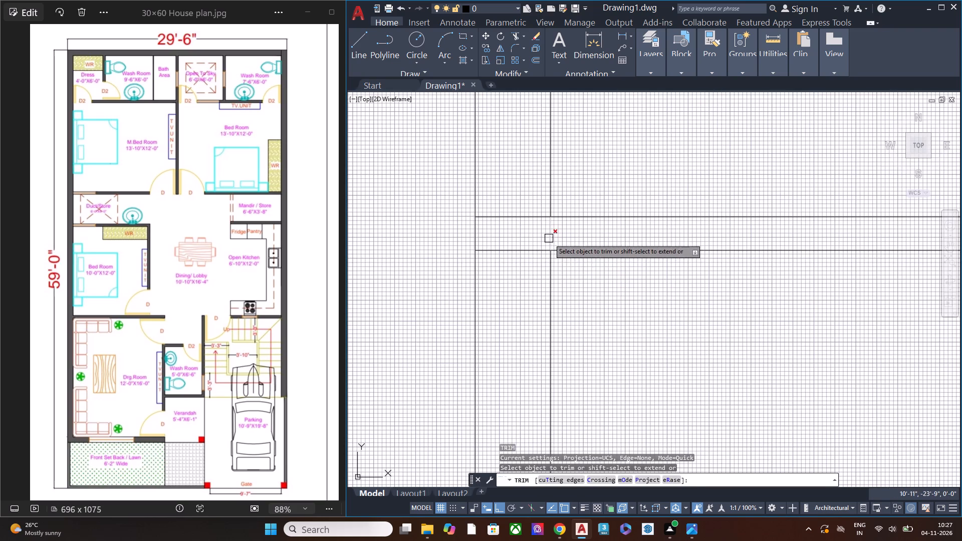
{"action": "left_click", "coordinate": [548, 238]}
{"action": "scroll", "coordinate": [568, 193], "scroll_direction": "down", "scroll_amount": 3}
{"action": "scroll", "coordinate": [557, 216], "scroll_direction": "up", "scroll_amount": 1}
{"action": "scroll", "coordinate": [557, 215], "scroll_direction": "down", "scroll_amount": 5}
{"action": "scroll", "coordinate": [557, 217], "scroll_direction": "up", "scroll_amount": 1}
{"action": "scroll", "coordinate": [557, 219], "scroll_direction": "down", "scroll_amount": 1}
{"action": "scroll", "coordinate": [562, 341], "scroll_direction": "up", "scroll_amount": 1}
{"action": "scroll", "coordinate": [562, 341], "scroll_direction": "down", "scroll_amount": 3}
{"action": "scroll", "coordinate": [562, 341], "scroll_direction": "up", "scroll_amount": 1}
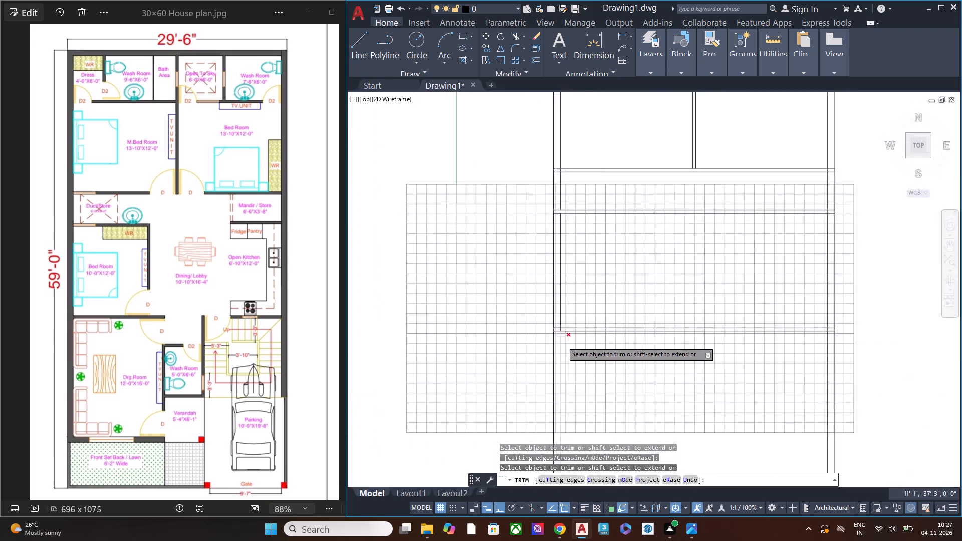
{"action": "scroll", "coordinate": [562, 341], "scroll_direction": "up", "scroll_amount": 4}
{"action": "scroll", "coordinate": [547, 303], "scroll_direction": "up", "scroll_amount": 1}
{"action": "left_click", "coordinate": [551, 301]}
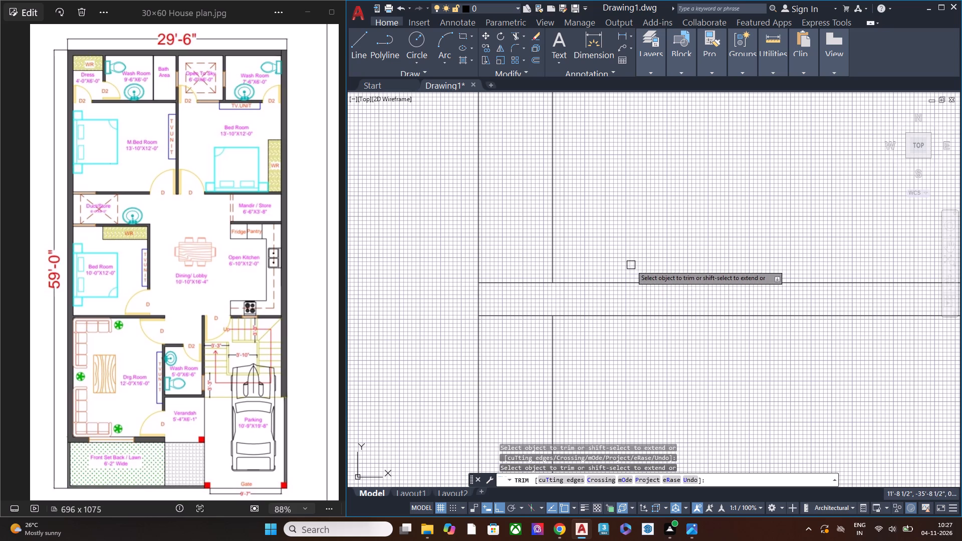
{"action": "key", "text": "space"}
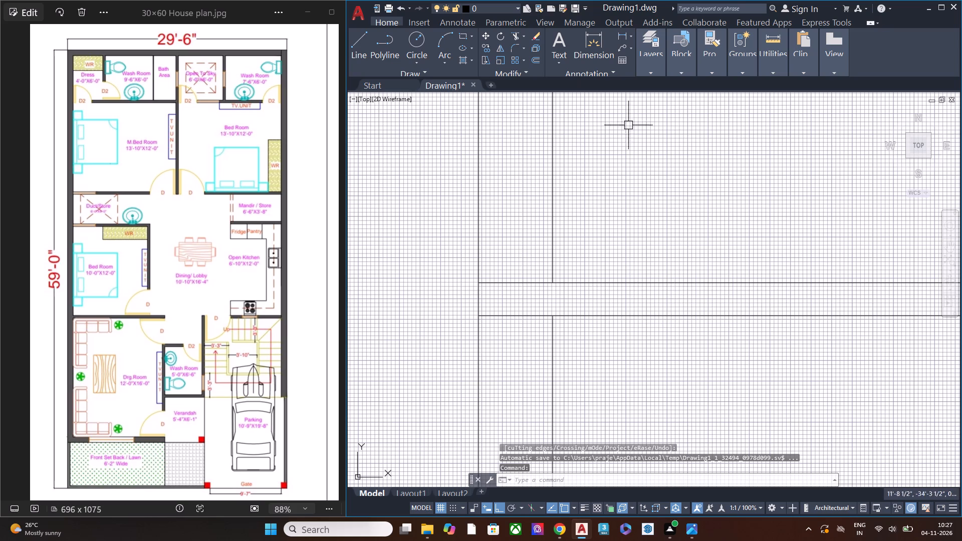
Build the 10'-0" x 12'-0" bedroom's right wall by offsetting its left inner wall line 10' rightward and the new line another 4".
{"action": "middle_click_drag", "start_coordinate": [599, 232], "coordinate": [581, 302]}
{"action": "scroll", "coordinate": [554, 266], "scroll_direction": "down", "scroll_amount": 2}
{"action": "middle_click_drag", "start_coordinate": [590, 270], "coordinate": [539, 345]}
{"action": "scroll", "coordinate": [535, 347], "scroll_direction": "down", "scroll_amount": 1}
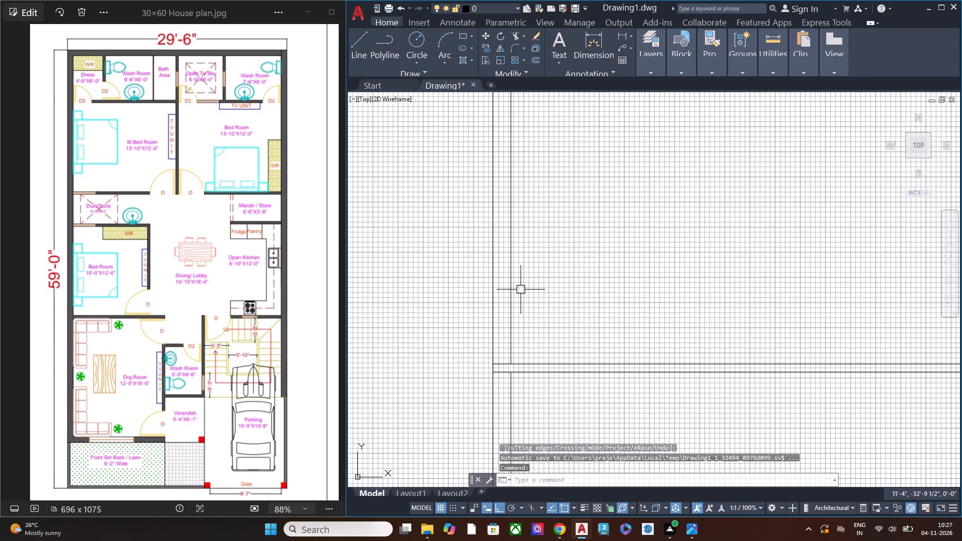
{"action": "scroll", "coordinate": [521, 290], "scroll_direction": "up", "scroll_amount": 1}
{"action": "scroll", "coordinate": [522, 290], "scroll_direction": "down", "scroll_amount": 2}
{"action": "scroll", "coordinate": [525, 283], "scroll_direction": "up", "scroll_amount": 1}
{"action": "scroll", "coordinate": [525, 283], "scroll_direction": "down", "scroll_amount": 1}
{"action": "scroll", "coordinate": [525, 283], "scroll_direction": "up", "scroll_amount": 1}
{"action": "scroll", "coordinate": [526, 284], "scroll_direction": "down", "scroll_amount": 1}
{"action": "scroll", "coordinate": [585, 256], "scroll_direction": "down", "scroll_amount": 2}
{"action": "middle_click_drag", "start_coordinate": [604, 267], "coordinate": [578, 311]}
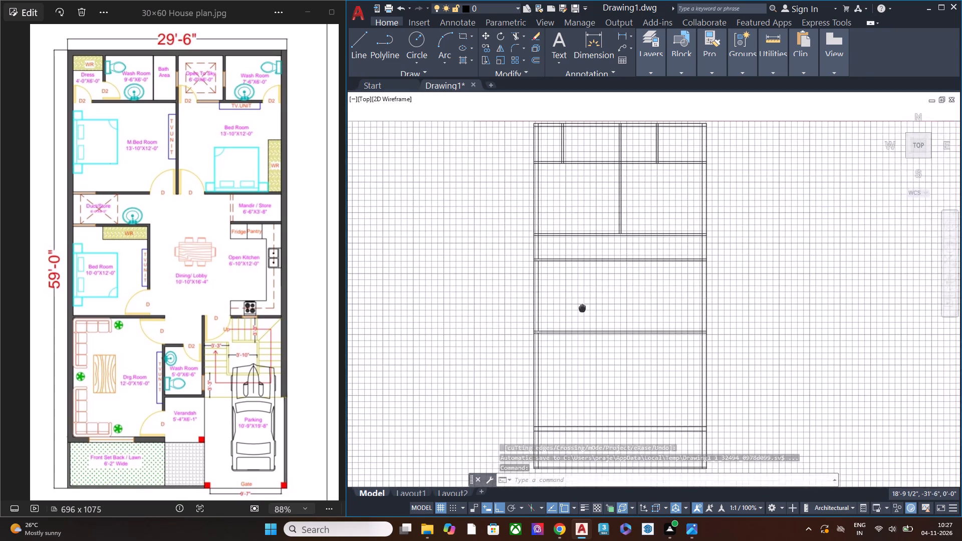
{"action": "middle_click_drag", "start_coordinate": [578, 311], "coordinate": [554, 318]}
{"action": "scroll", "coordinate": [545, 305], "scroll_direction": "up", "scroll_amount": 1}
{"action": "left_click", "coordinate": [489, 304]}
{"action": "type", "text": "off"}
{"action": "key", "text": "space"}
{"action": "key", "text": "space"}
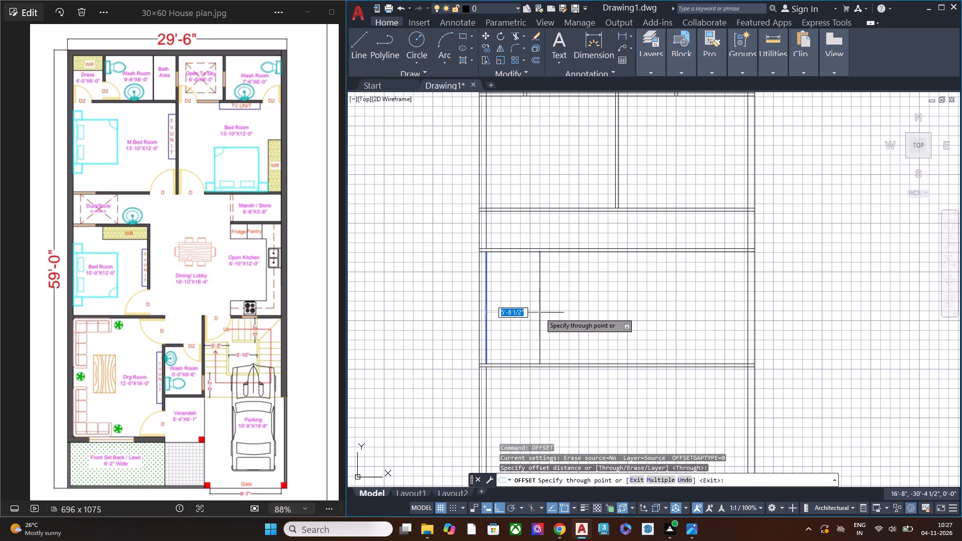
{"action": "type", "text": "10"}
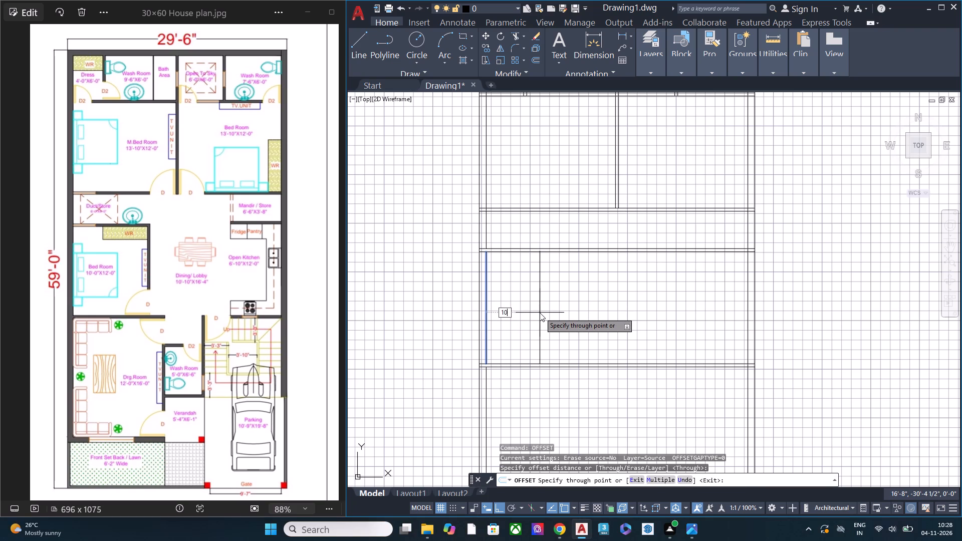
{"action": "key", "text": "apostrophe"}
{"action": "key", "text": "Return"}
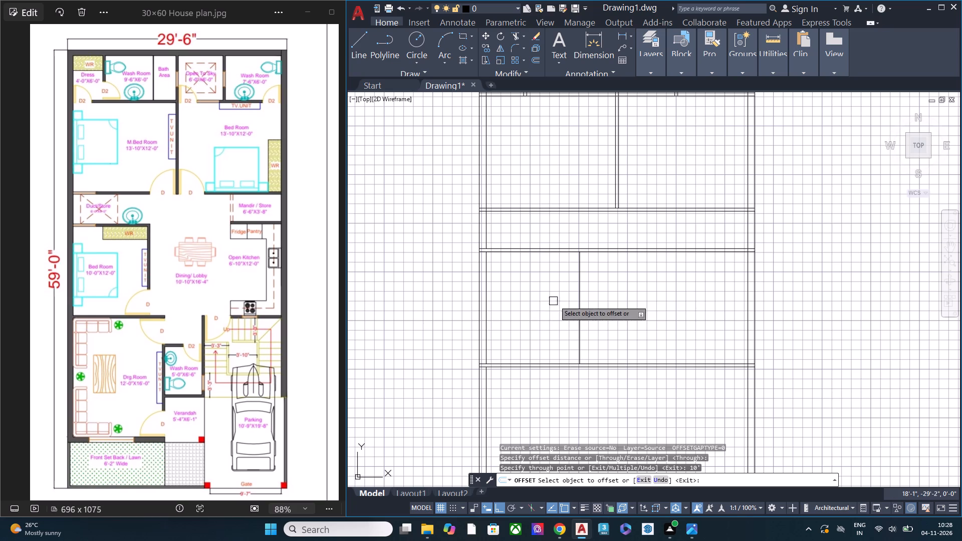
{"action": "left_click", "coordinate": [581, 291]}
{"action": "type", "text": "4\""}
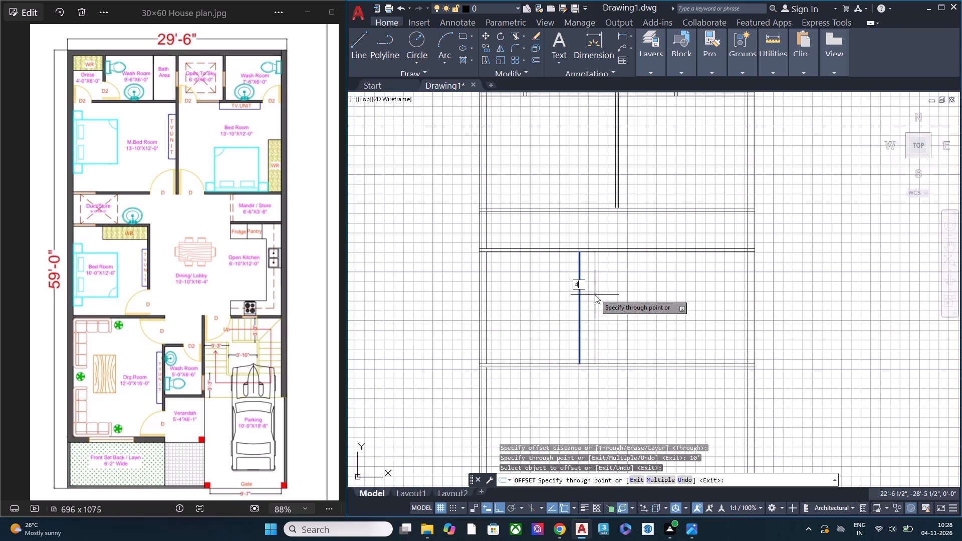
{"action": "key", "text": "Return"}
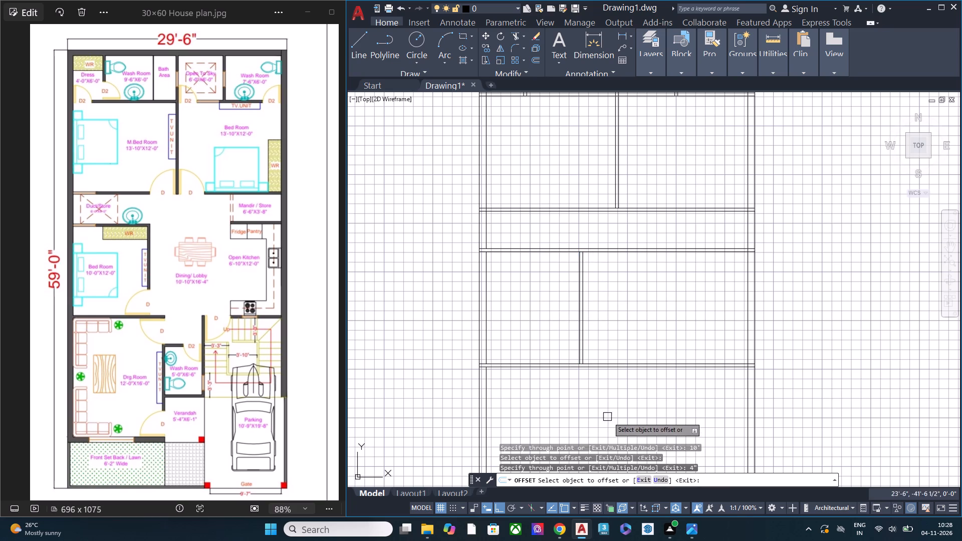
{"action": "middle_click_drag", "start_coordinate": [619, 411], "coordinate": [627, 251]}
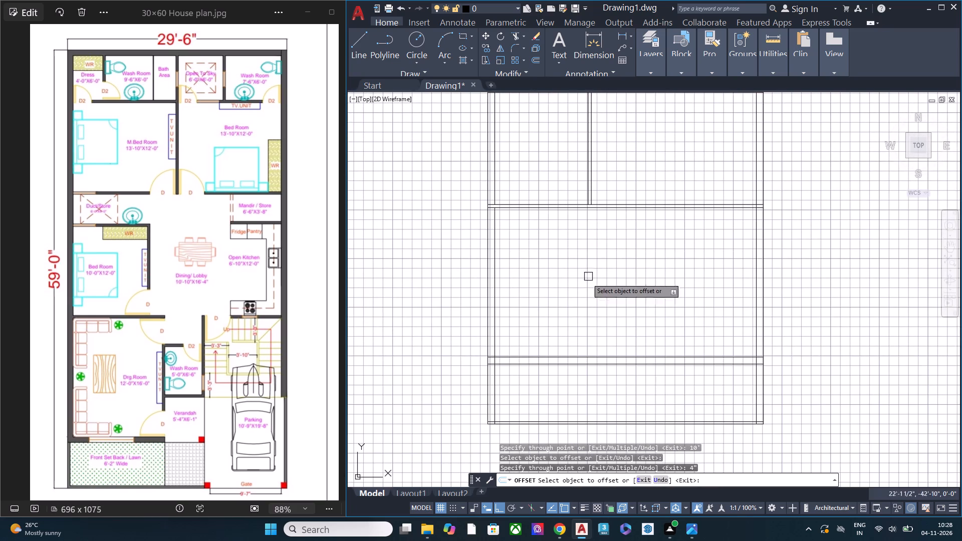
{"action": "key", "text": "space"}
Trim the left outer wall's inner line where it crosses the horizontal wall between the drawing room and front set back.
{"action": "scroll", "coordinate": [493, 206], "scroll_direction": "up", "scroll_amount": 2}
{"action": "scroll", "coordinate": [512, 241], "scroll_direction": "down", "scroll_amount": 3}
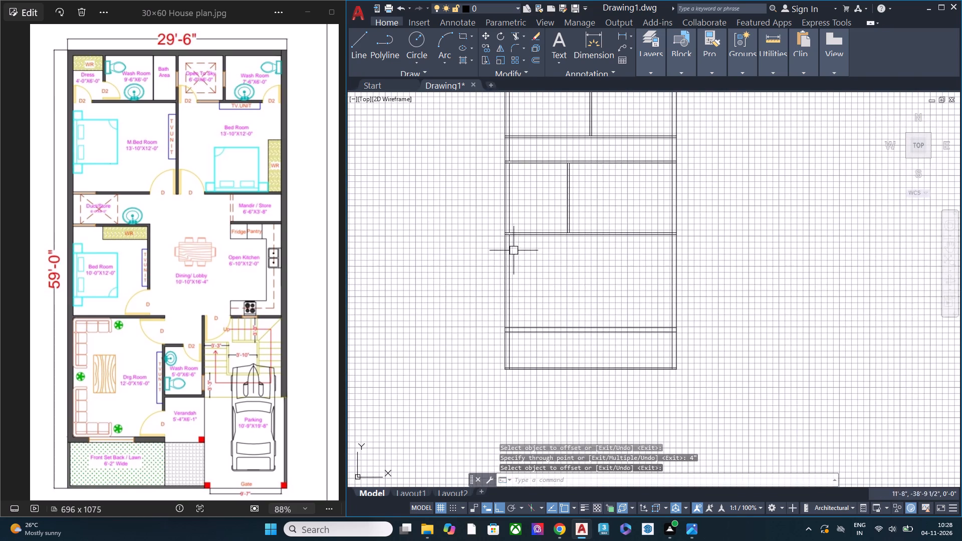
{"action": "scroll", "coordinate": [513, 318], "scroll_direction": "up", "scroll_amount": 4}
{"action": "type", "text": "tr"}
{"action": "key", "text": "space"}
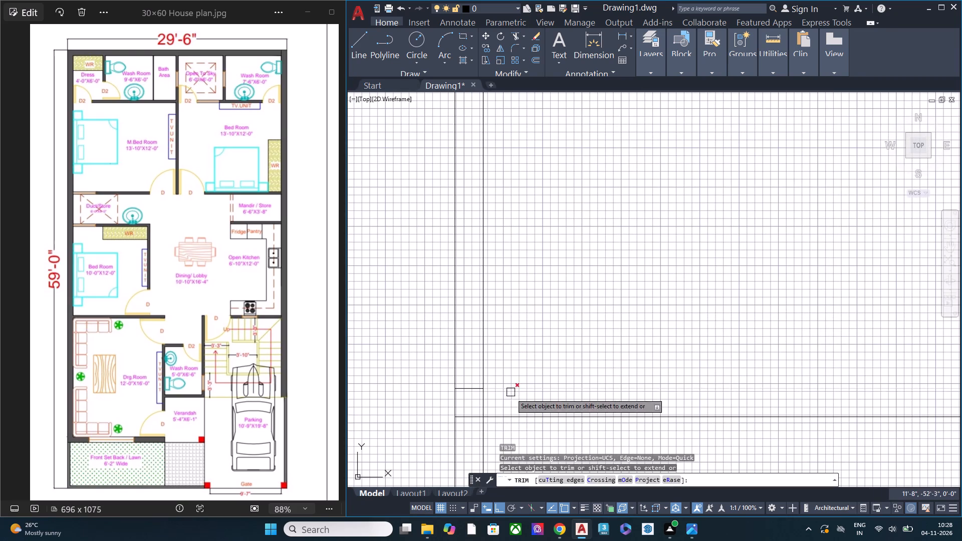
{"action": "middle_click_drag", "start_coordinate": [582, 375], "coordinate": [592, 201]}
{"action": "scroll", "coordinate": [557, 242], "scroll_direction": "down", "scroll_amount": 3}
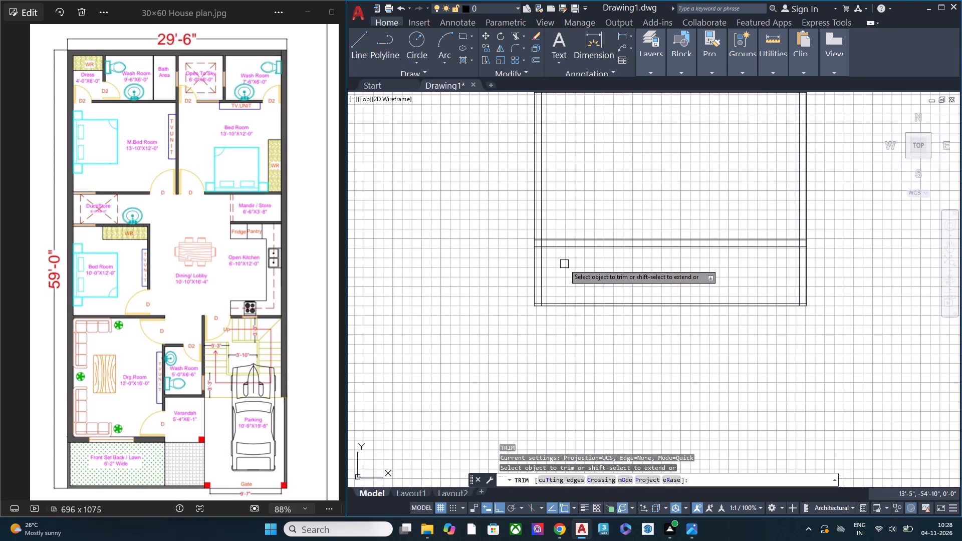
{"action": "middle_click_drag", "start_coordinate": [564, 269], "coordinate": [558, 327]}
{"action": "scroll", "coordinate": [538, 295], "scroll_direction": "down", "scroll_amount": 3}
{"action": "scroll", "coordinate": [538, 295], "scroll_direction": "up", "scroll_amount": 4}
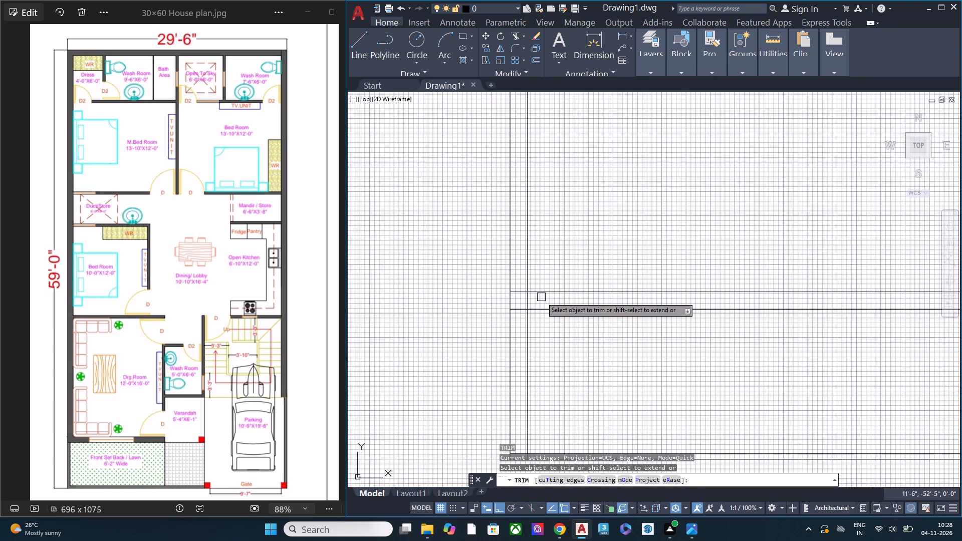
{"action": "left_click", "coordinate": [529, 301]}
{"action": "scroll", "coordinate": [557, 342], "scroll_direction": "down", "scroll_amount": 2}
{"action": "middle_click_drag", "start_coordinate": [557, 297], "coordinate": [554, 327]}
{"action": "key", "text": "space"}
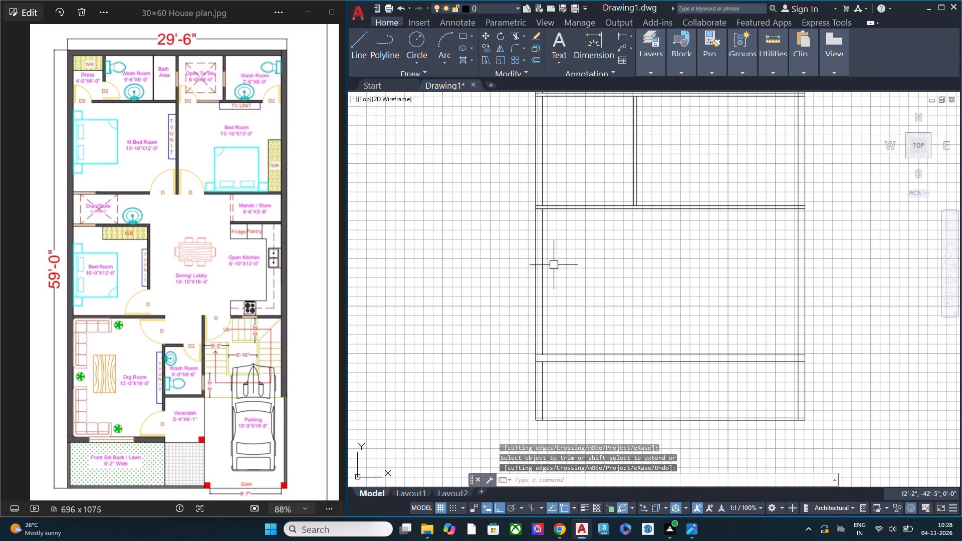
Build the drawing room's right wall by offsetting its left inner wall line 12' rightward and the new line another 4".
{"action": "left_click", "coordinate": [545, 268]}
{"action": "type", "text": "off"}
{"action": "key", "text": "space"}
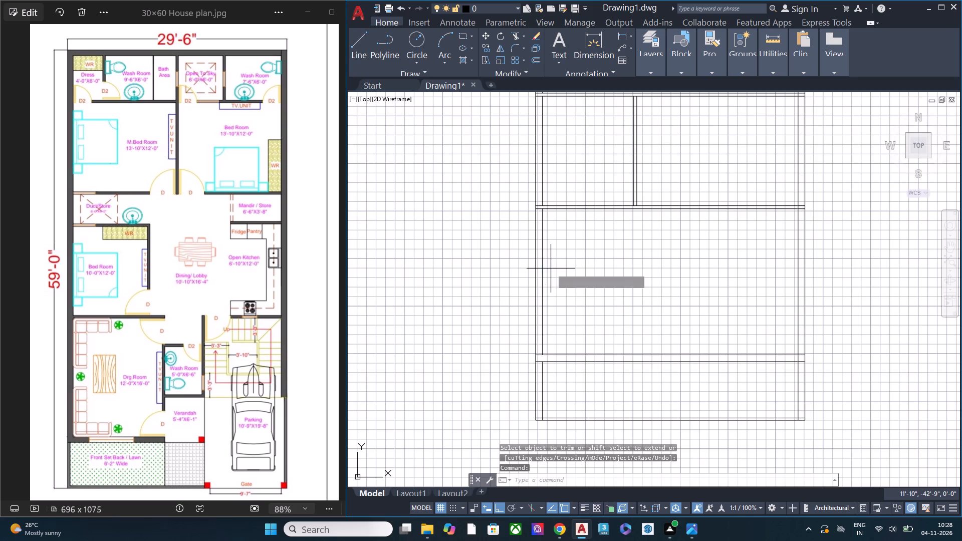
{"action": "key", "text": "space"}
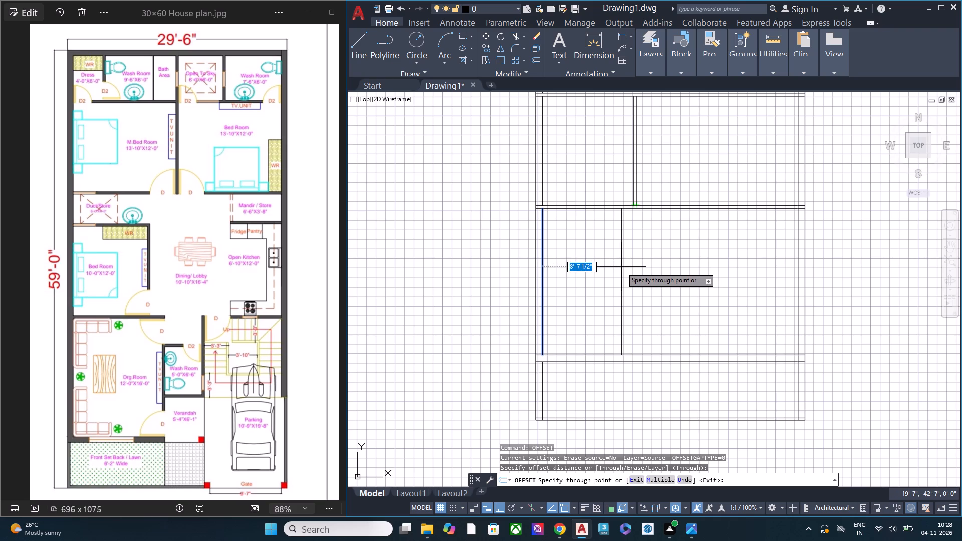
{"action": "type", "text": "12"}
{"action": "key", "text": "apostrophe"}
{"action": "key", "text": "Return"}
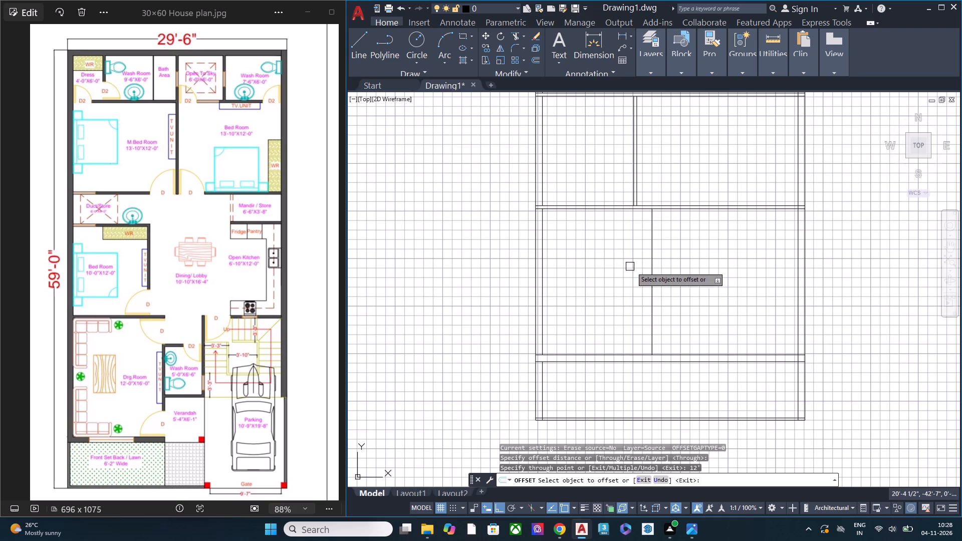
{"action": "left_click", "coordinate": [653, 286]}
{"action": "type", "text": "4\""}
{"action": "key", "text": "Return"}
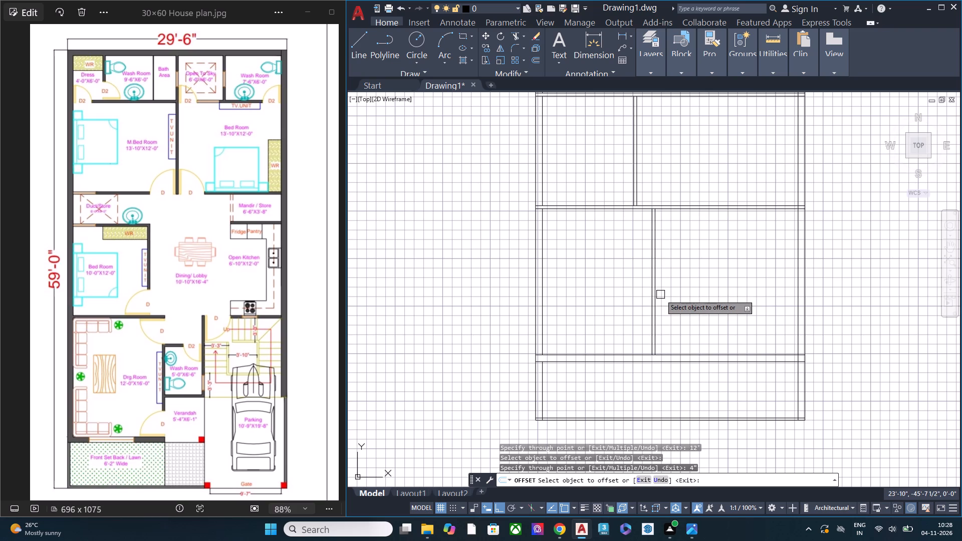
Build the lower wash room's right wall by offsetting the drawing room wall's right line 5' rightward and the new line another 4".
{"action": "left_click", "coordinate": [656, 266]}
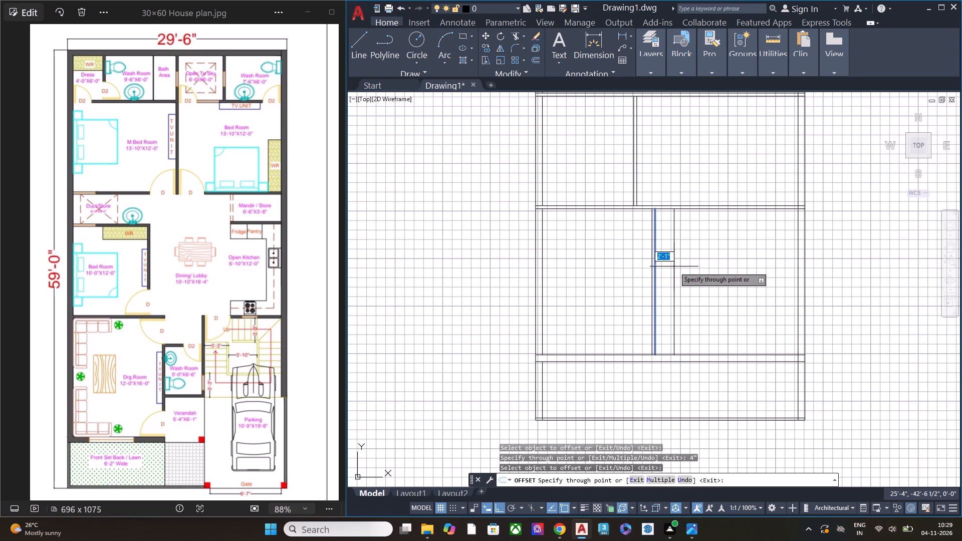
{"action": "type", "text": "5'"}
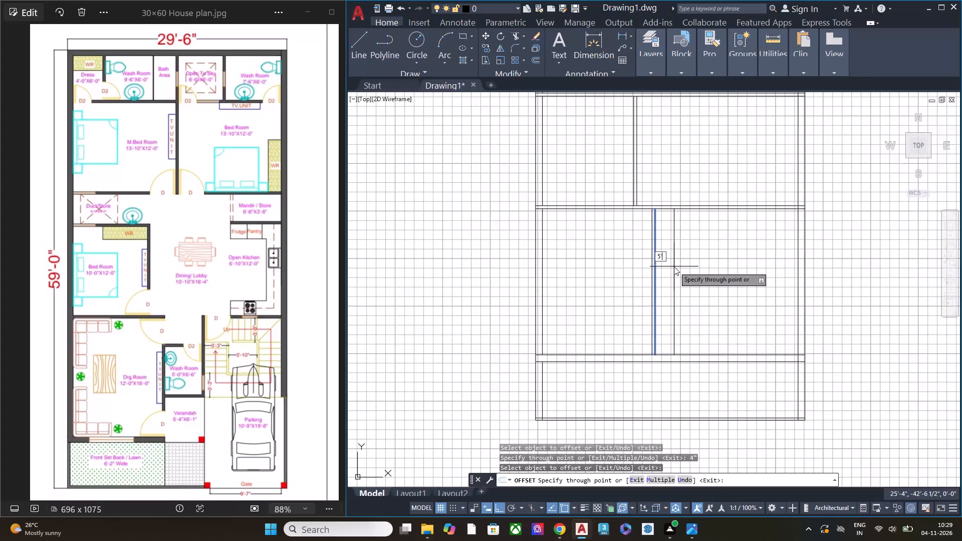
{"action": "key", "text": "Return"}
{"action": "left_click_drag", "start_coordinate": [697, 278], "coordinate": [703, 279]}
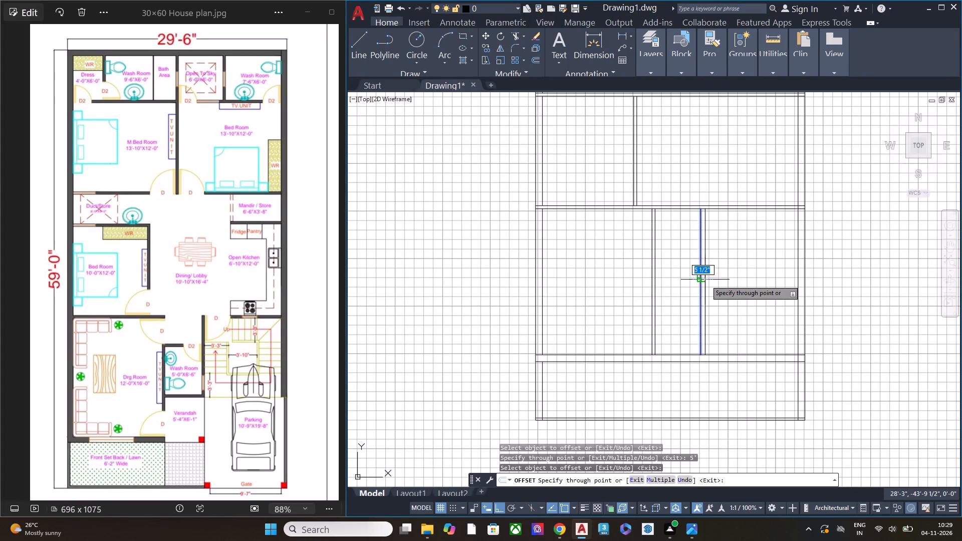
{"action": "type", "text": "4\""}
{"action": "key", "text": "Return"}
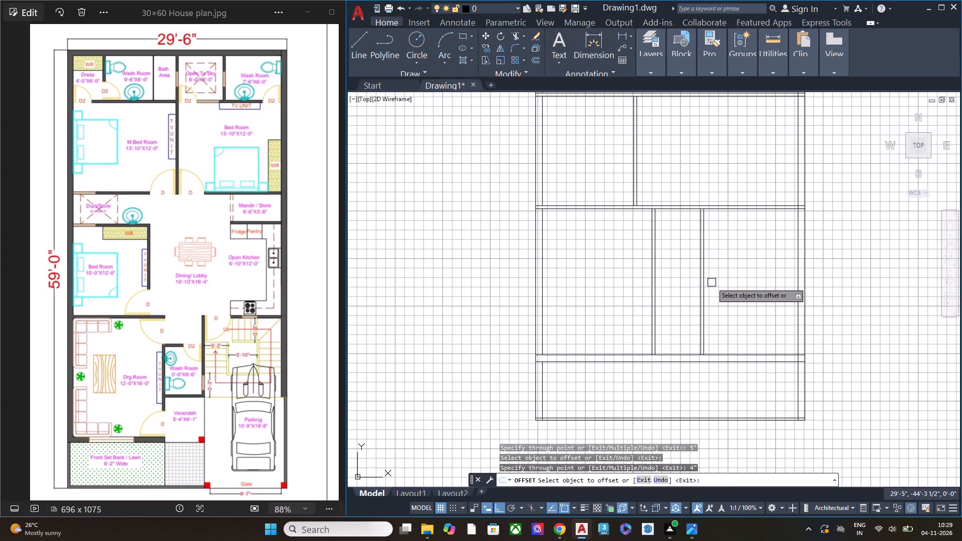
{"action": "key", "text": "Escape"}
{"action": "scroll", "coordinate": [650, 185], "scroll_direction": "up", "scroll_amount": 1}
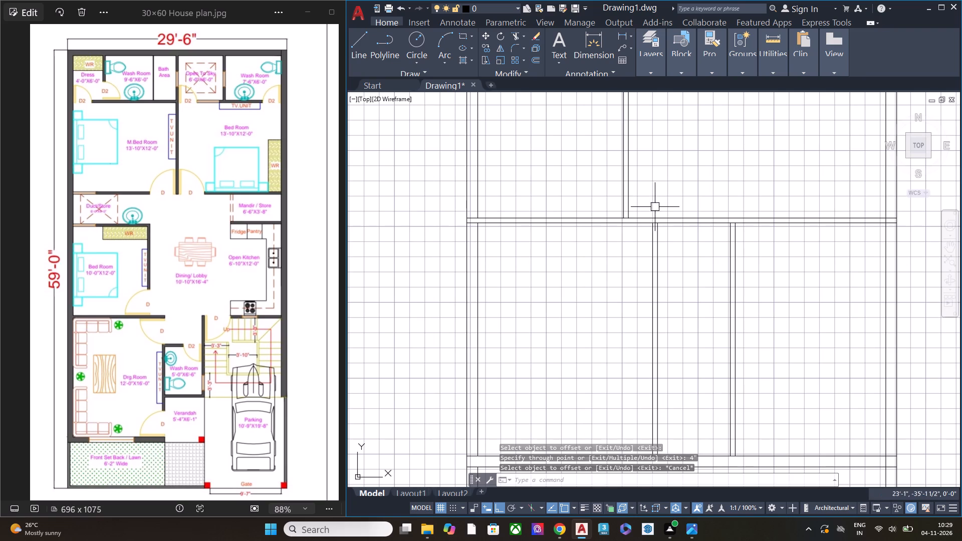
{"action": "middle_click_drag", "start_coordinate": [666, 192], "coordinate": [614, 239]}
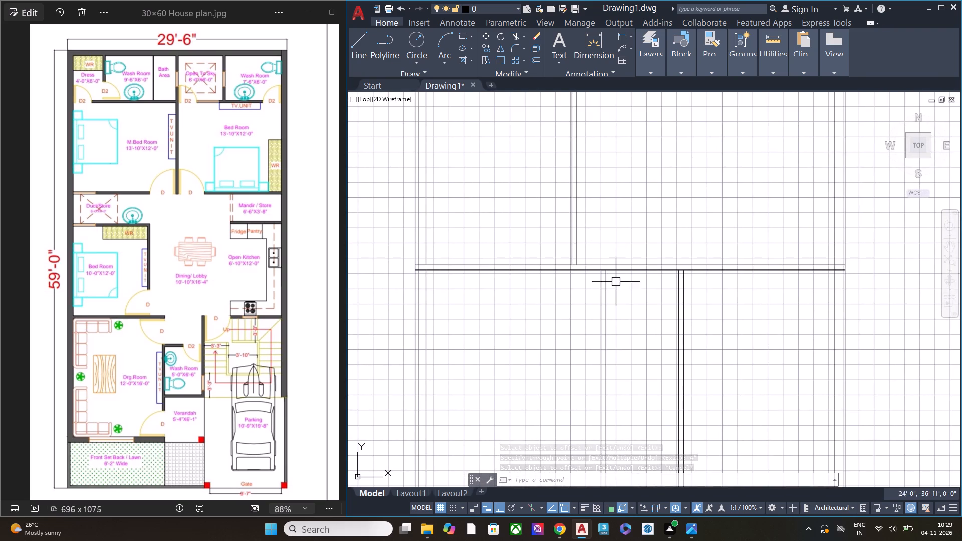
Trim the right outer wall's inner line where it crosses the horizontal walls above and below the Mandir / Store.
{"action": "middle_click_drag", "start_coordinate": [616, 283], "coordinate": [615, 232]}
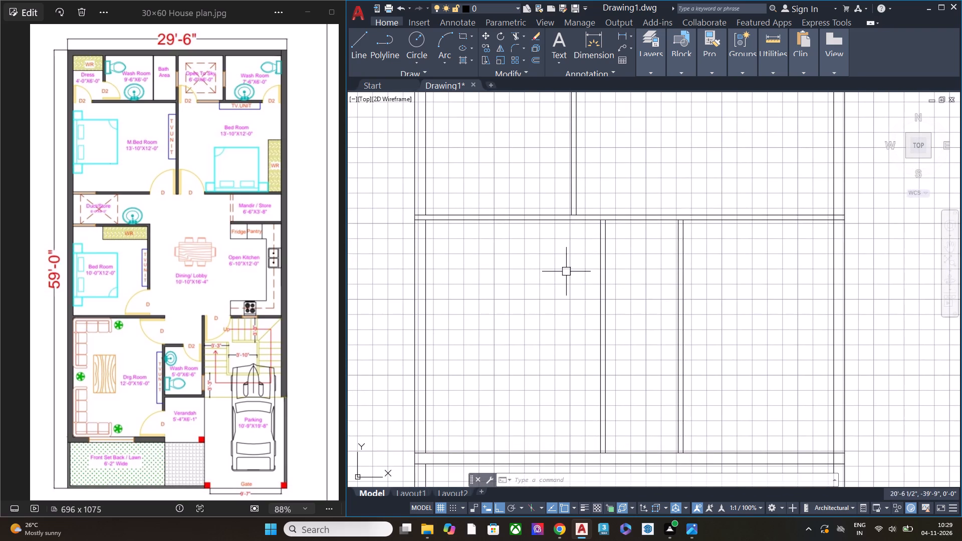
{"action": "scroll", "coordinate": [625, 269], "scroll_direction": "down", "scroll_amount": 2}
{"action": "middle_click_drag", "start_coordinate": [682, 230], "coordinate": [671, 297]}
{"action": "scroll", "coordinate": [688, 248], "scroll_direction": "down", "scroll_amount": 1}
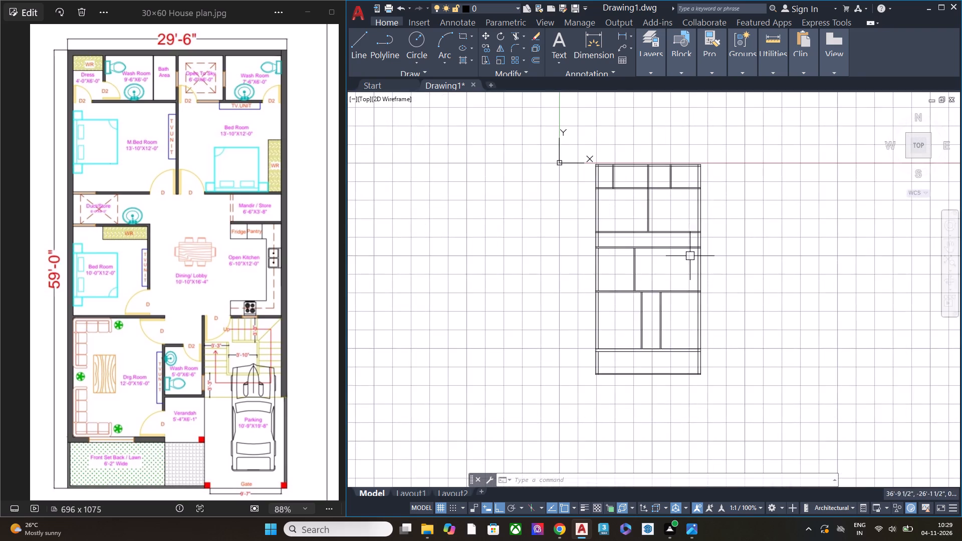
{"action": "scroll", "coordinate": [690, 256], "scroll_direction": "up", "scroll_amount": 2}
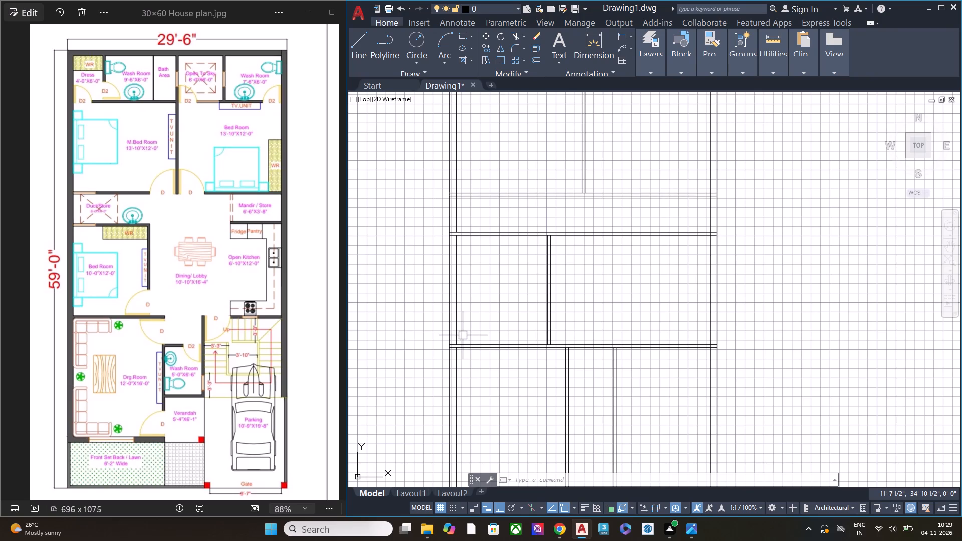
{"action": "scroll", "coordinate": [723, 226], "scroll_direction": "up", "scroll_amount": 2}
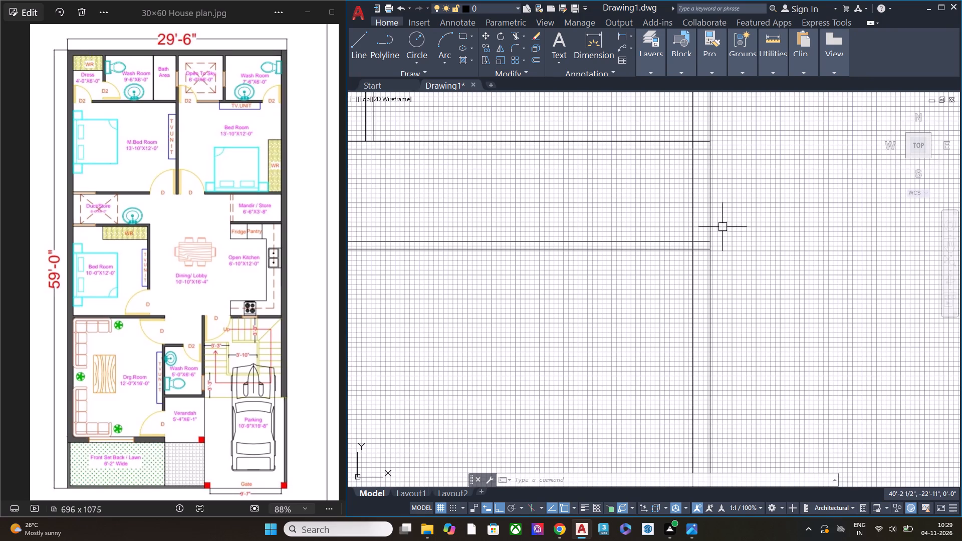
{"action": "scroll", "coordinate": [689, 304], "scroll_direction": "down", "scroll_amount": 1}
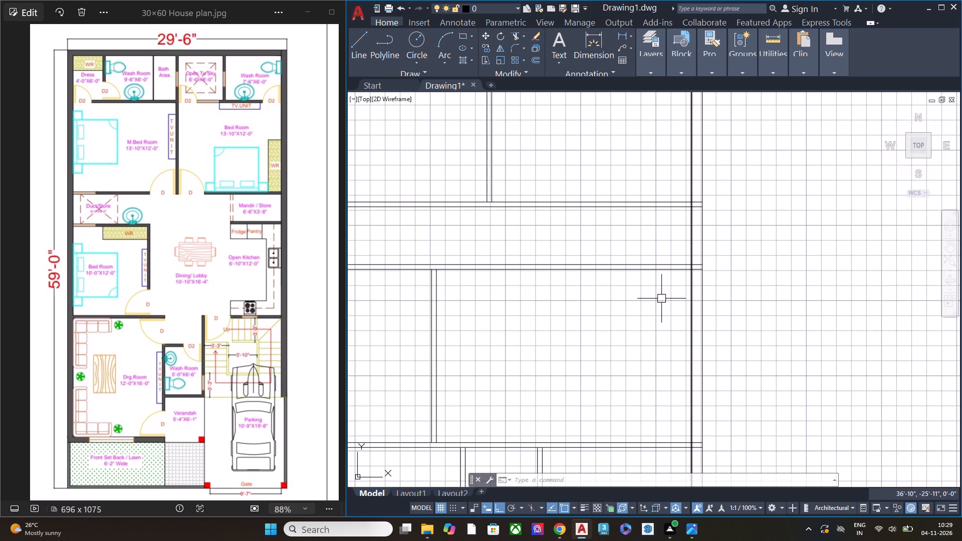
{"action": "scroll", "coordinate": [659, 297], "scroll_direction": "down", "scroll_amount": 2}
{"action": "scroll", "coordinate": [572, 256], "scroll_direction": "up", "scroll_amount": 1}
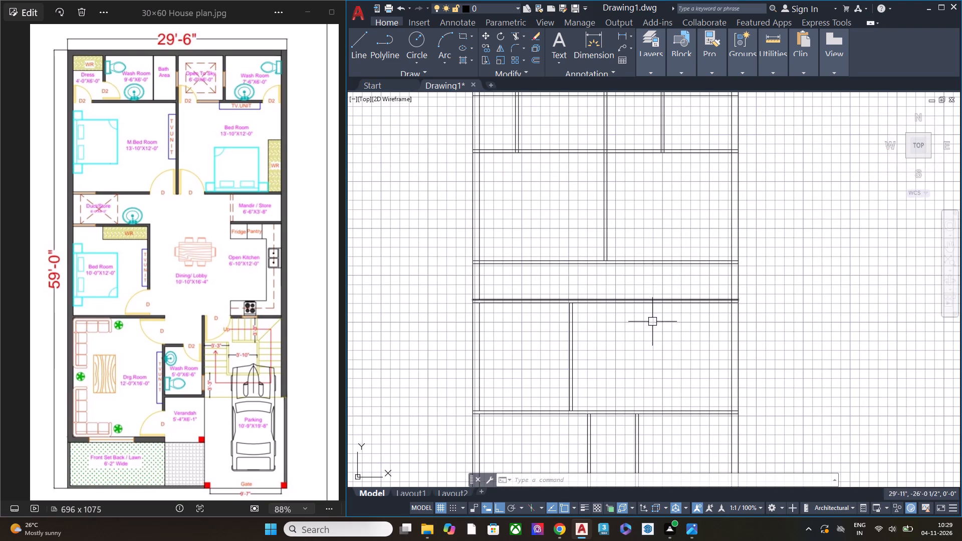
{"action": "scroll", "coordinate": [756, 277], "scroll_direction": "up", "scroll_amount": 1}
{"action": "key", "text": "t"}
{"action": "key", "text": "r"}
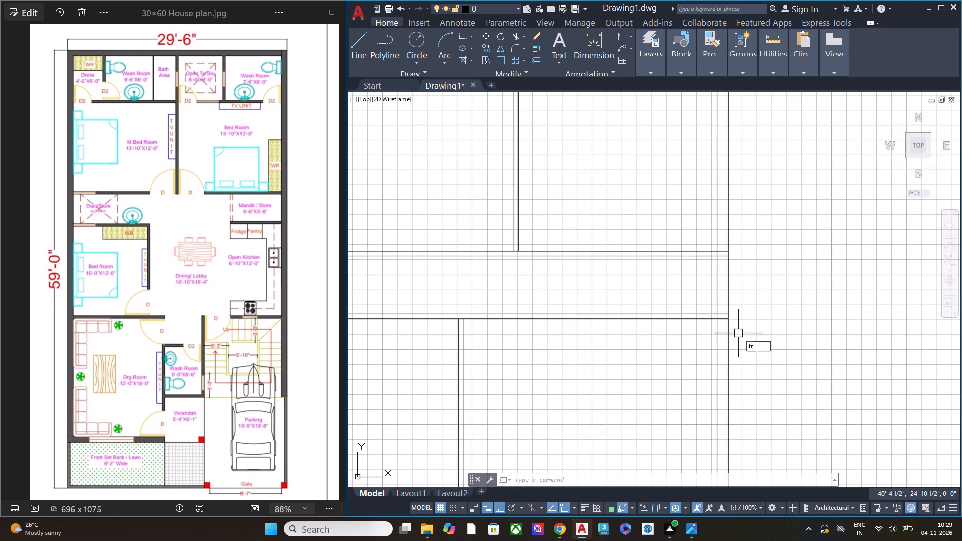
{"action": "key", "text": "space"}
{"action": "scroll", "coordinate": [711, 247], "scroll_direction": "up", "scroll_amount": 3}
{"action": "left_click", "coordinate": [734, 264]}
{"action": "scroll", "coordinate": [636, 285], "scroll_direction": "down", "scroll_amount": 1}
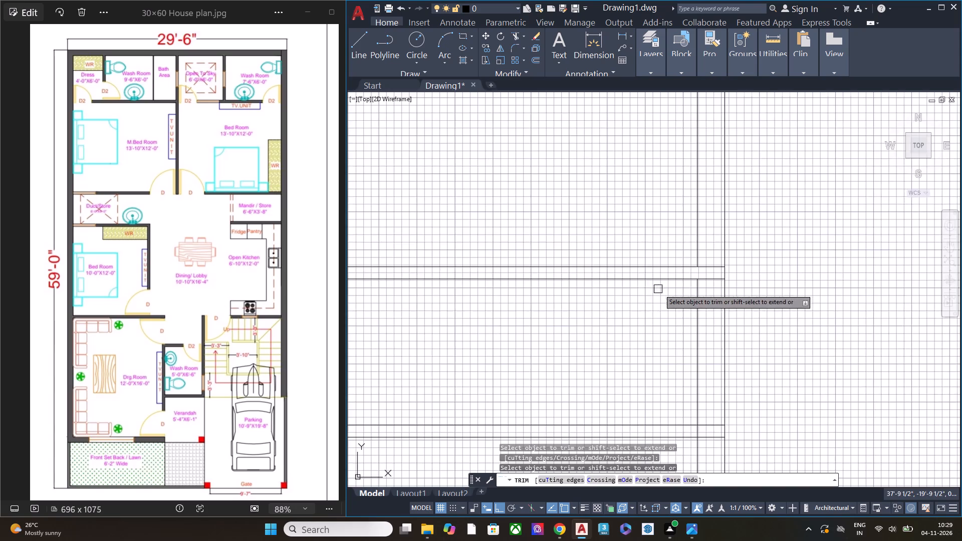
{"action": "scroll", "coordinate": [659, 289], "scroll_direction": "down", "scroll_amount": 1}
{"action": "scroll", "coordinate": [684, 392], "scroll_direction": "up", "scroll_amount": 3}
{"action": "left_click", "coordinate": [680, 342]}
{"action": "key", "text": "Escape"}
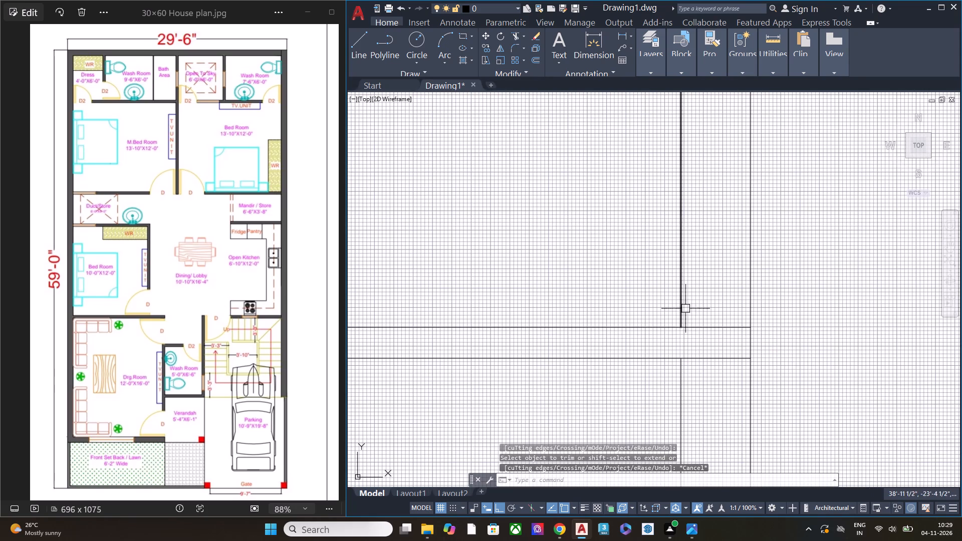
Offset the right outer wall's inner line 6'6" leftward to form the Mandir / Store's left boundary.
{"action": "left_click", "coordinate": [678, 303]}
{"action": "type", "text": "od"}
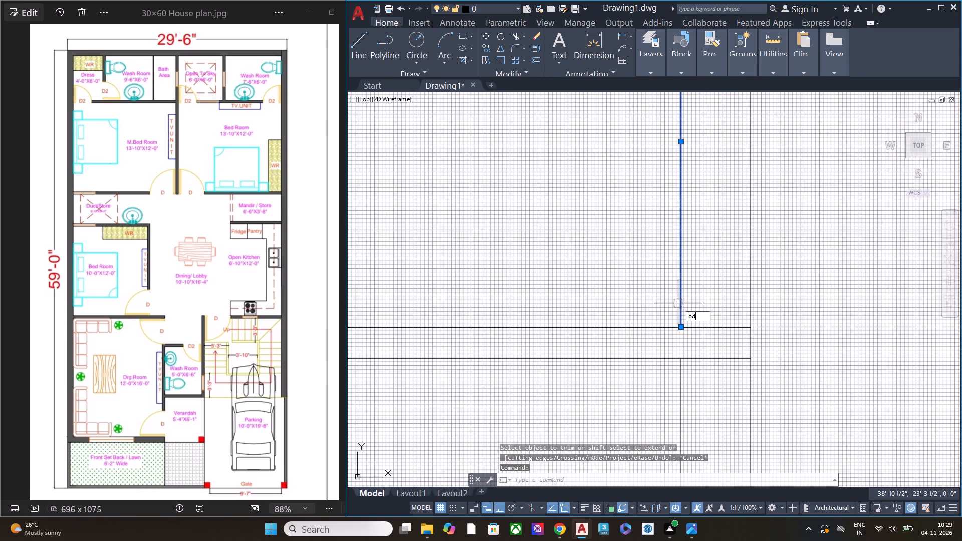
{"action": "key", "text": "BackSpace"}
{"action": "type", "text": "ff"}
{"action": "key", "text": "space"}
{"action": "key", "text": "space"}
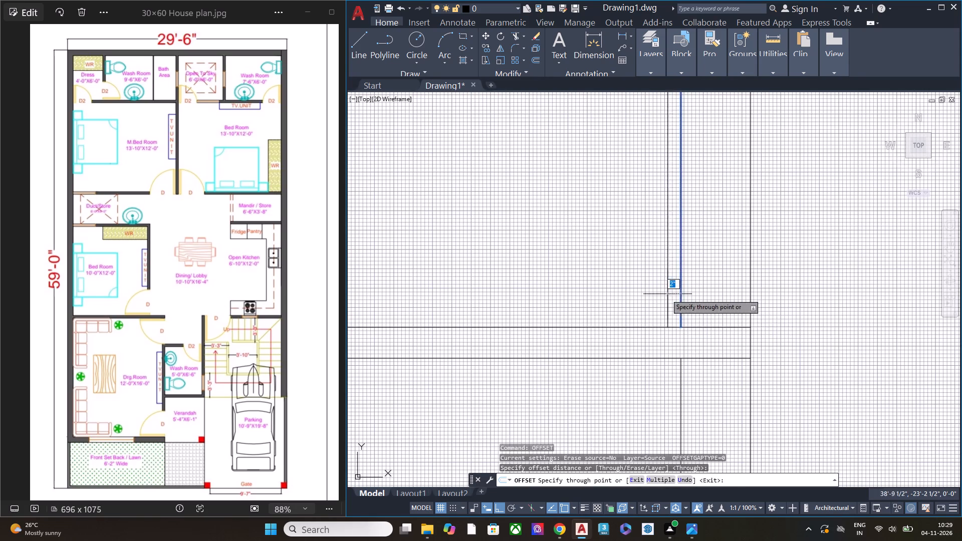
{"action": "scroll", "coordinate": [603, 276], "scroll_direction": "down", "scroll_amount": 3}
{"action": "middle_click_drag", "start_coordinate": [609, 264], "coordinate": [715, 376]}
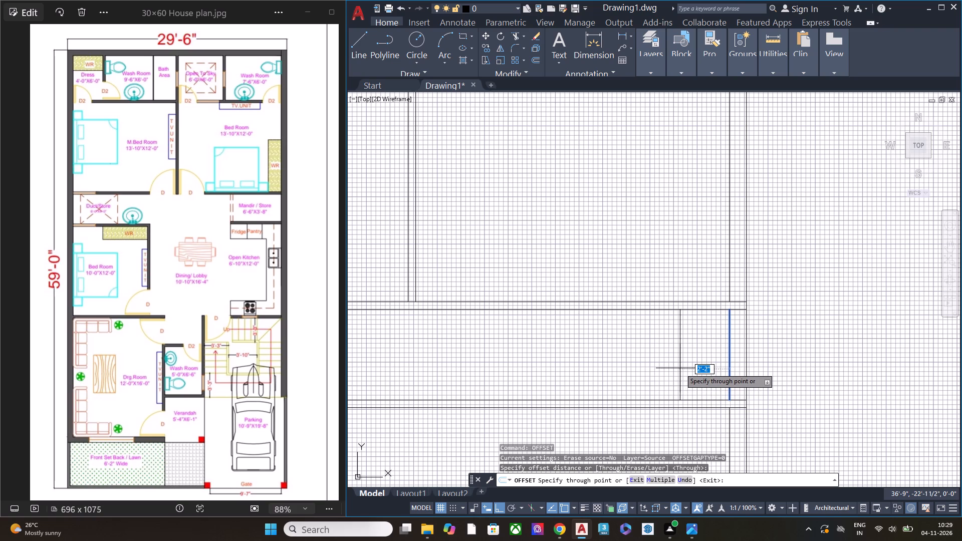
{"action": "key", "text": "6"}
{"action": "type", "text": "'6\""}
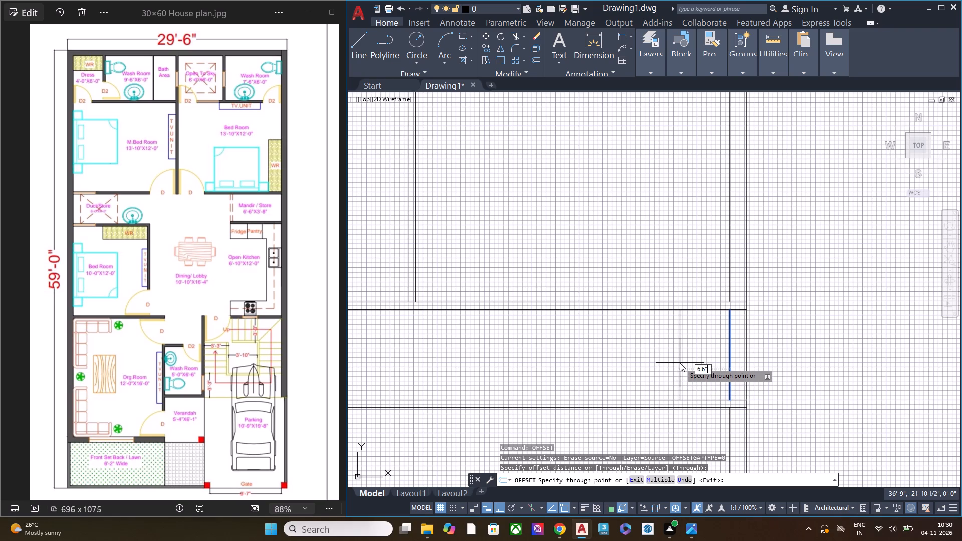
{"action": "key", "text": "Return"}
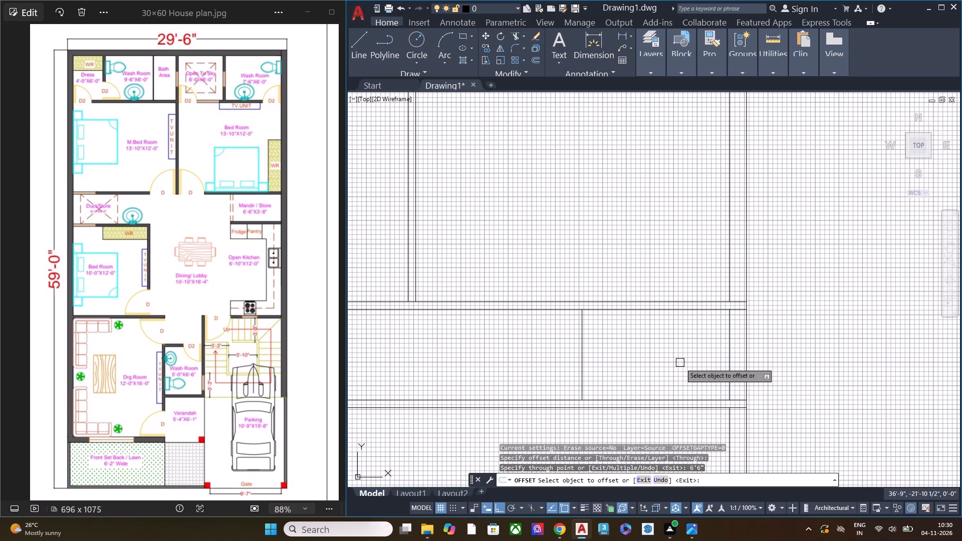
Offset the Mandir / Store's left boundary line 4" leftward to give that wall its thickness.
{"action": "scroll", "coordinate": [688, 299], "scroll_direction": "down", "scroll_amount": 2}
{"action": "middle_click_drag", "start_coordinate": [647, 397], "coordinate": [644, 299]}
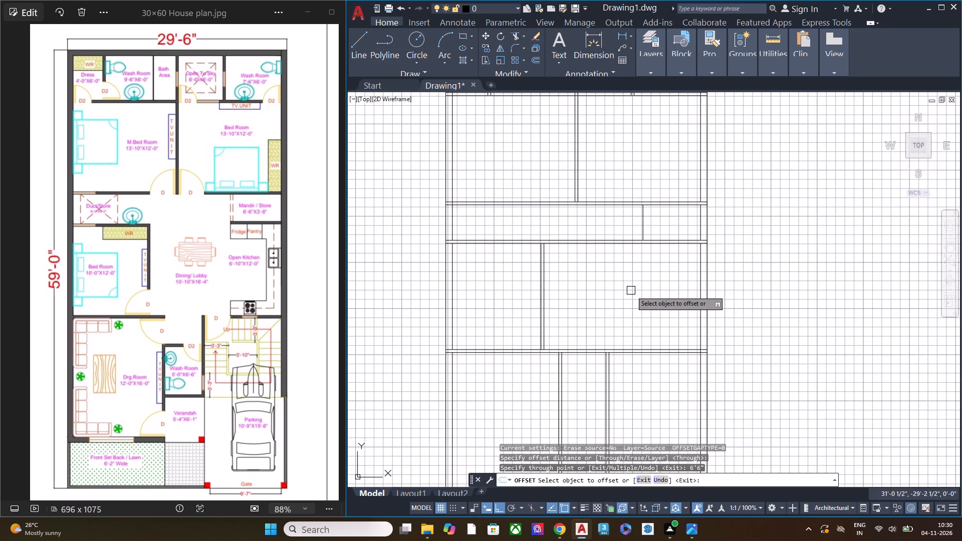
{"action": "scroll", "coordinate": [657, 237], "scroll_direction": "up", "scroll_amount": 1}
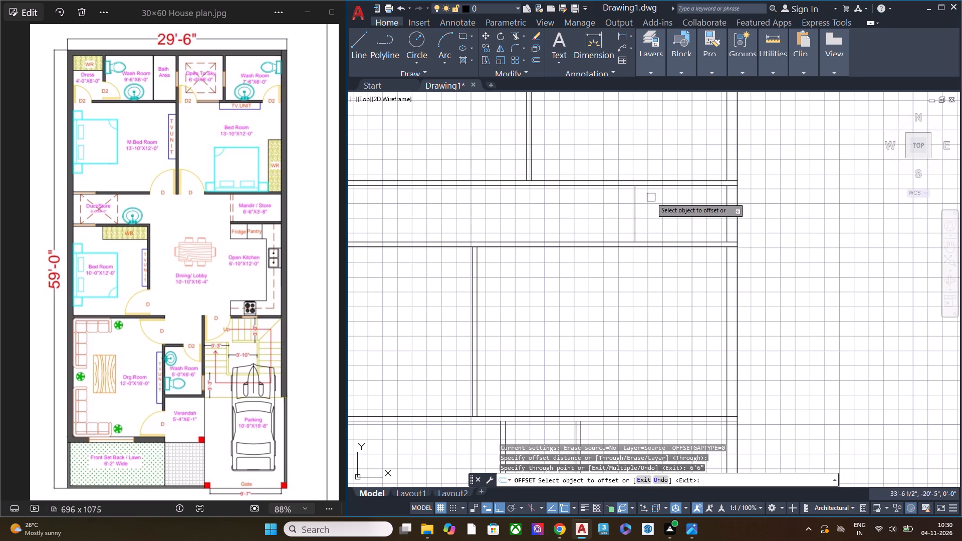
{"action": "scroll", "coordinate": [623, 192], "scroll_direction": "up", "scroll_amount": 3}
{"action": "left_click", "coordinate": [663, 234]}
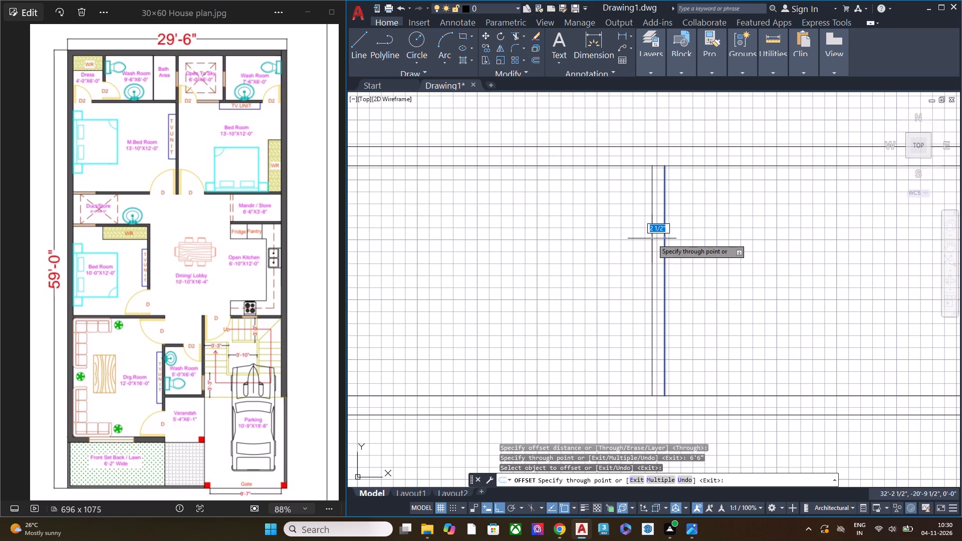
{"action": "type", "text": "4\""}
{"action": "key", "text": "Return"}
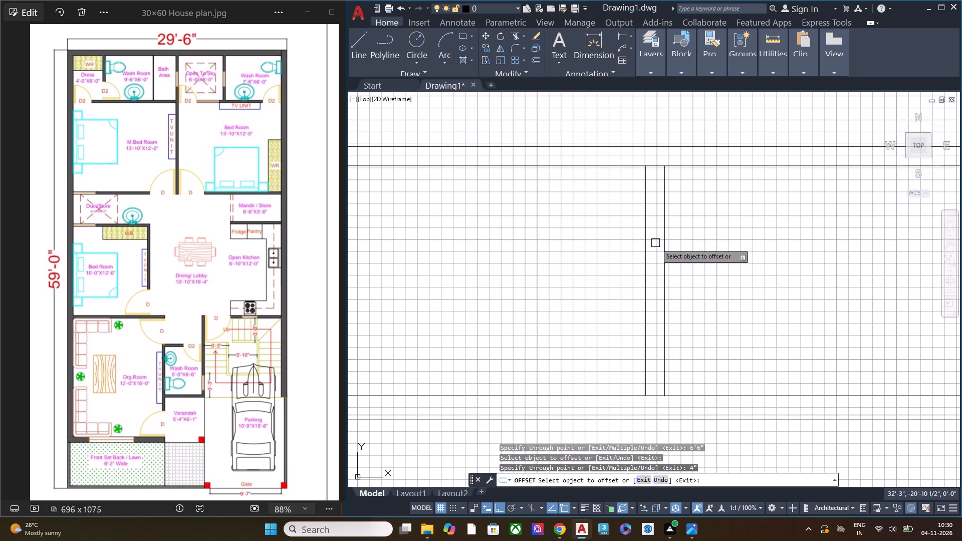
{"action": "scroll", "coordinate": [657, 244], "scroll_direction": "down", "scroll_amount": 1}
{"action": "scroll", "coordinate": [678, 291], "scroll_direction": "down", "scroll_amount": 2}
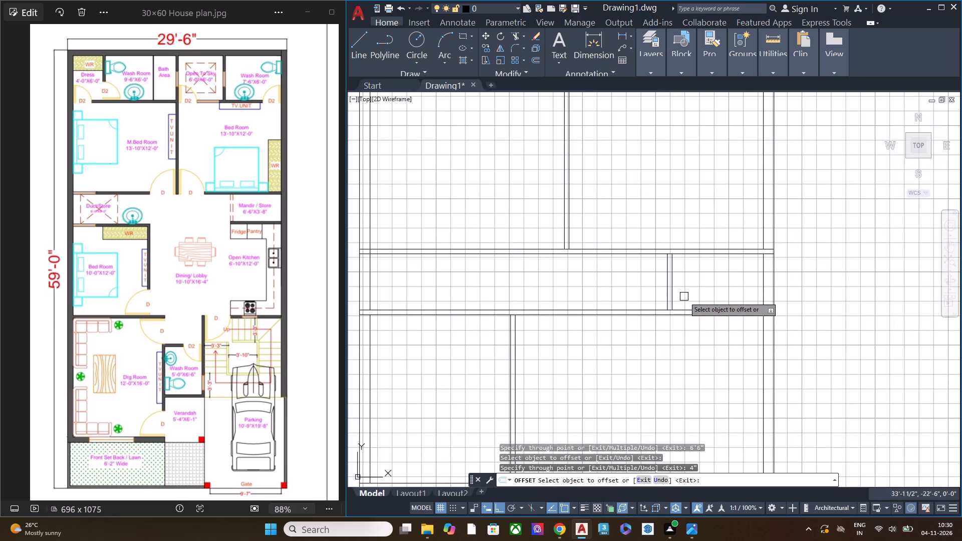
{"action": "scroll", "coordinate": [685, 301], "scroll_direction": "down", "scroll_amount": 5}
{"action": "scroll", "coordinate": [675, 317], "scroll_direction": "up", "scroll_amount": 1}
{"action": "scroll", "coordinate": [675, 317], "scroll_direction": "down", "scroll_amount": 1}
{"action": "scroll", "coordinate": [675, 317], "scroll_direction": "up", "scroll_amount": 4}
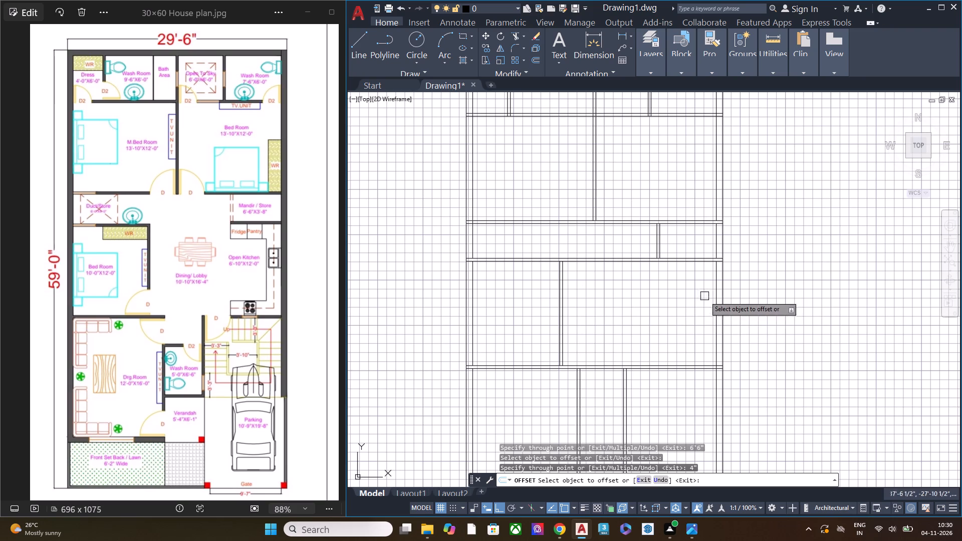
{"action": "key", "text": "space"}
Trim the right outer wall's inner line where it crosses the horizontal wall between the open kitchen and parking.
{"action": "scroll", "coordinate": [719, 371], "scroll_direction": "down", "scroll_amount": 1}
{"action": "scroll", "coordinate": [719, 371], "scroll_direction": "up", "scroll_amount": 1}
{"action": "scroll", "coordinate": [719, 371], "scroll_direction": "down", "scroll_amount": 1}
{"action": "key", "text": "t"}
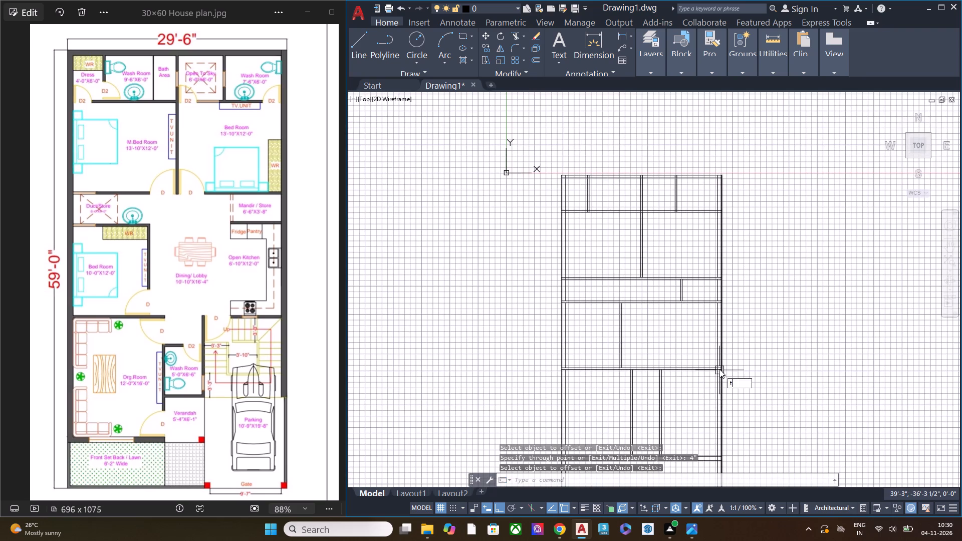
{"action": "key", "text": "r"}
{"action": "key", "text": "space"}
{"action": "scroll", "coordinate": [716, 366], "scroll_direction": "up", "scroll_amount": 4}
{"action": "left_click", "coordinate": [725, 391]}
{"action": "key", "text": "Escape"}
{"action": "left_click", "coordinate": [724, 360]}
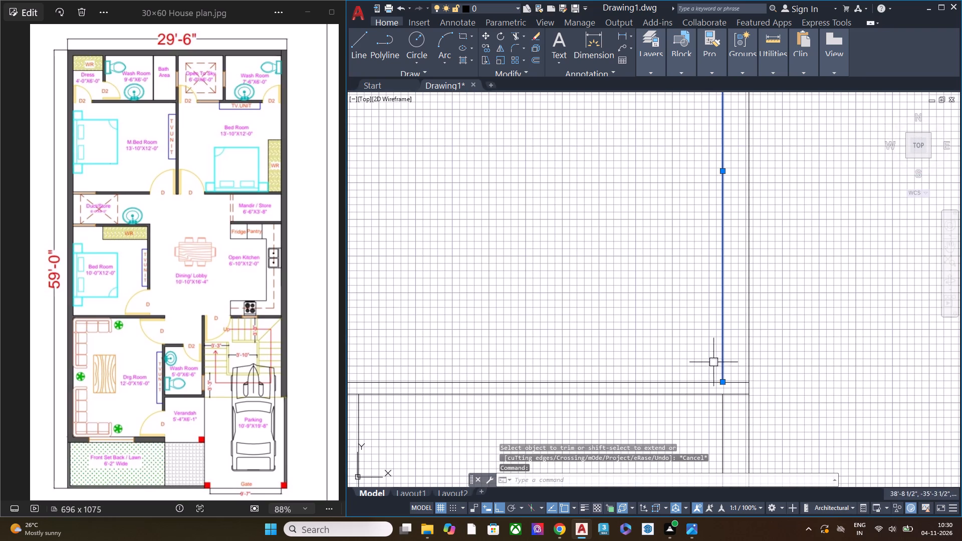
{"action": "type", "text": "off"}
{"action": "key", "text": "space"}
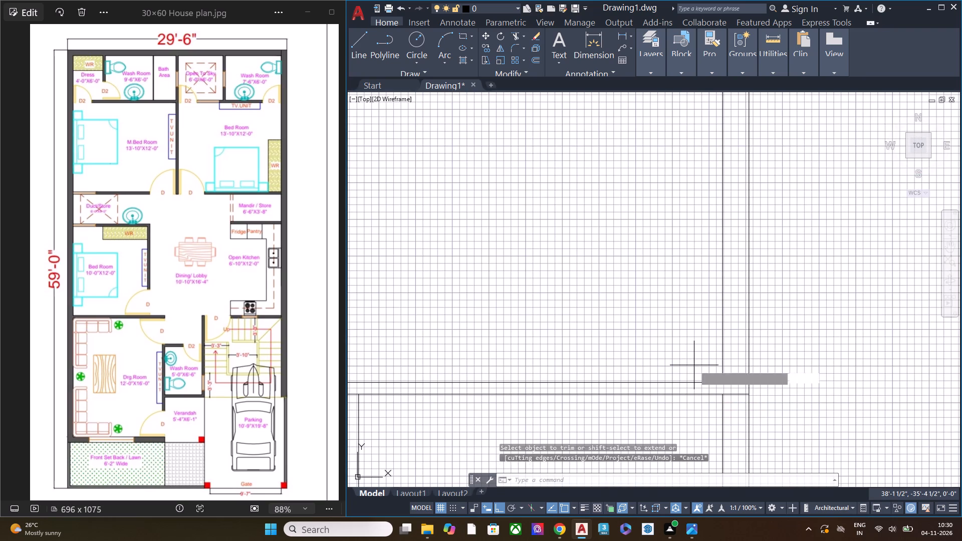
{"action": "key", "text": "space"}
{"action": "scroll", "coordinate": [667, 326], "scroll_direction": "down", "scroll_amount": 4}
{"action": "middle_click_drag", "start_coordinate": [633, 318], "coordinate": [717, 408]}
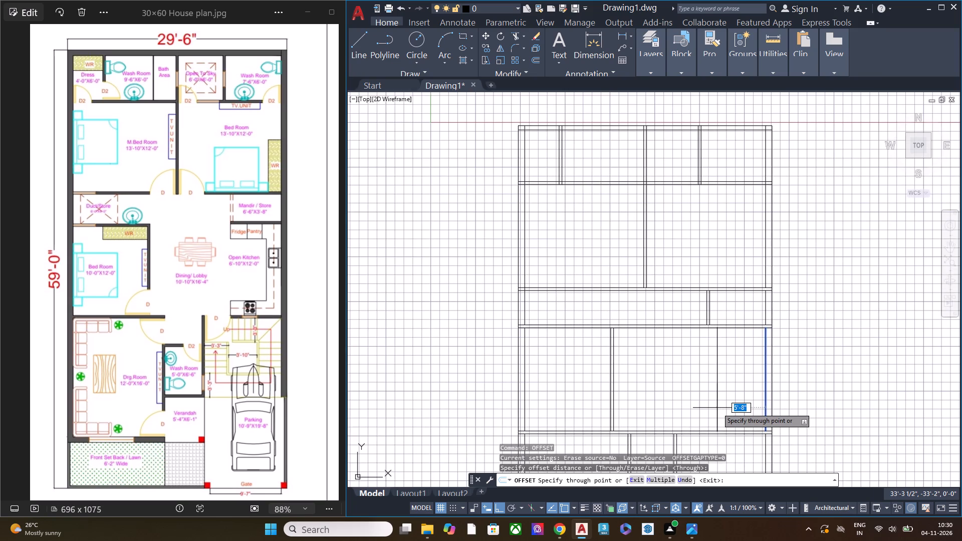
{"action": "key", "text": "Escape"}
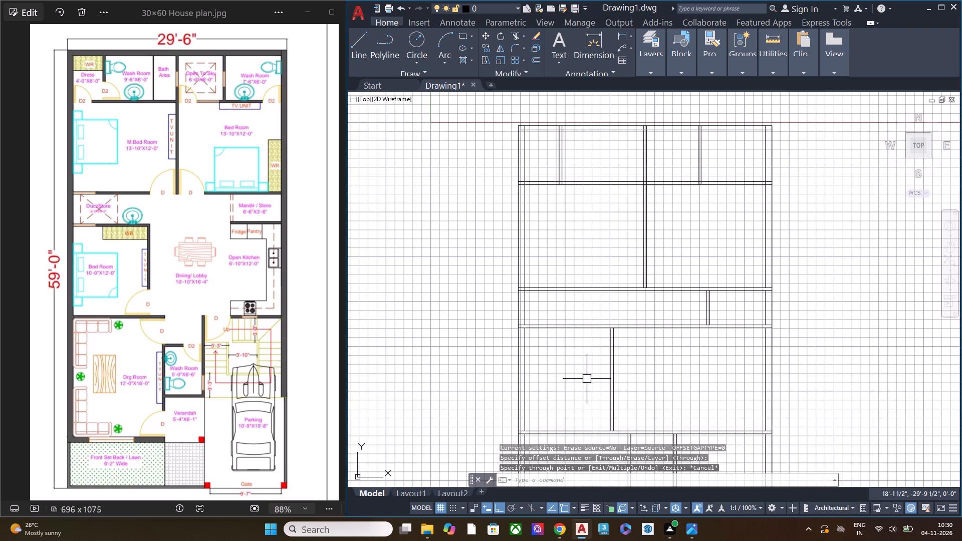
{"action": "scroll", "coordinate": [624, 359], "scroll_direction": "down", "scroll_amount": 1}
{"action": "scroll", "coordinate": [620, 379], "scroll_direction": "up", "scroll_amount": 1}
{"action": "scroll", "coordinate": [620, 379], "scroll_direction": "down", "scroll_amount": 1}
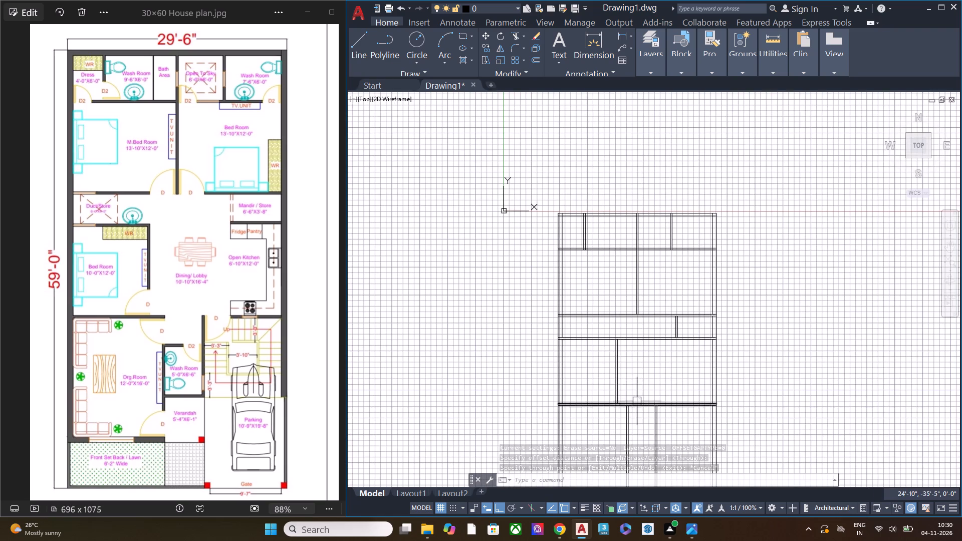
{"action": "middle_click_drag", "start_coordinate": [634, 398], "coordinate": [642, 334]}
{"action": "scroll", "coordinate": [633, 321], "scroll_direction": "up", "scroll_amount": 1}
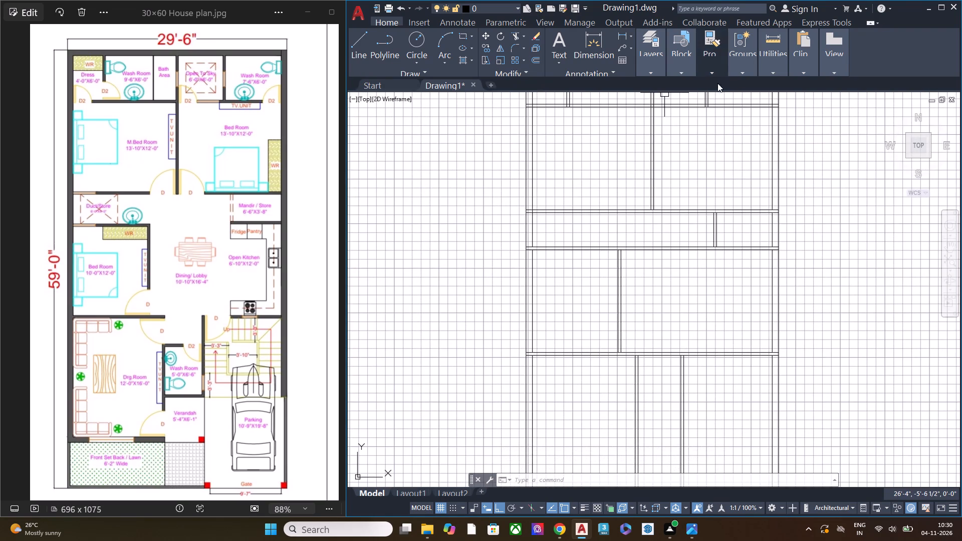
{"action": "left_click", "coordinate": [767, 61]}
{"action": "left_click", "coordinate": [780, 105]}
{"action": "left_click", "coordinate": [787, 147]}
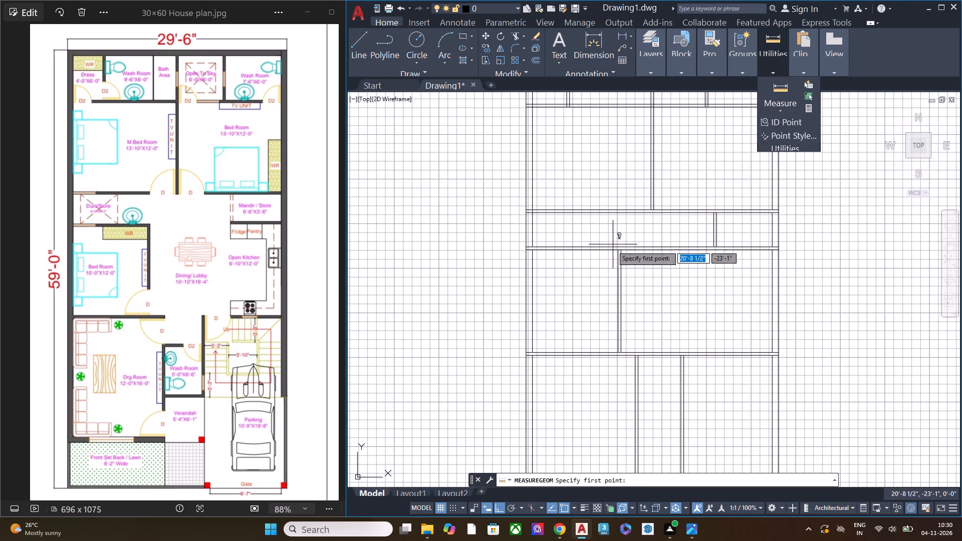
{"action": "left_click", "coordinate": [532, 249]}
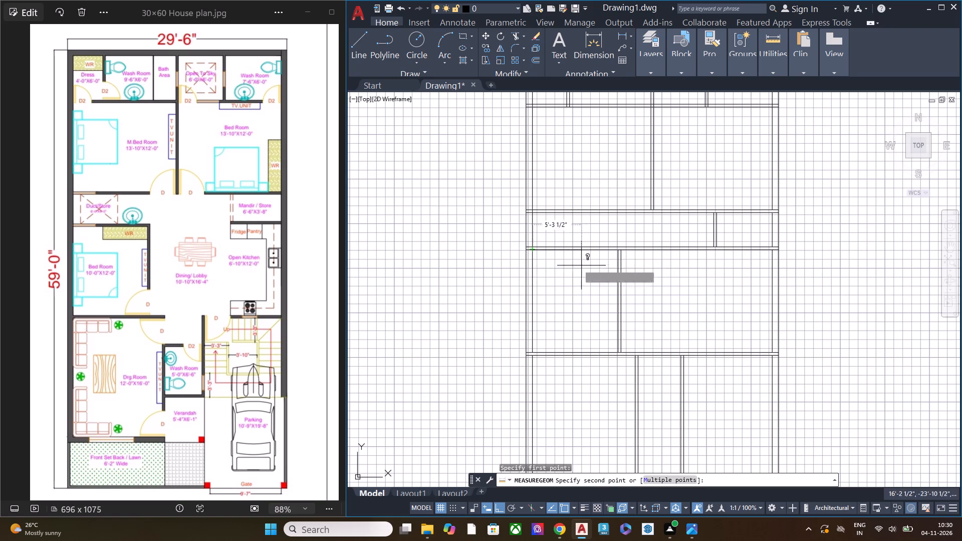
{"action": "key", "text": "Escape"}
Offset the right outer wall's inner line beside the open kitchen 6'10" leftward to mark the kitchen's left boundary.
{"action": "middle_click_drag", "start_coordinate": [681, 291], "coordinate": [626, 300]}
{"action": "scroll", "coordinate": [731, 231], "scroll_direction": "up", "scroll_amount": 1}
{"action": "middle_click_drag", "start_coordinate": [640, 349], "coordinate": [650, 246]}
{"action": "scroll", "coordinate": [638, 317], "scroll_direction": "down", "scroll_amount": 1}
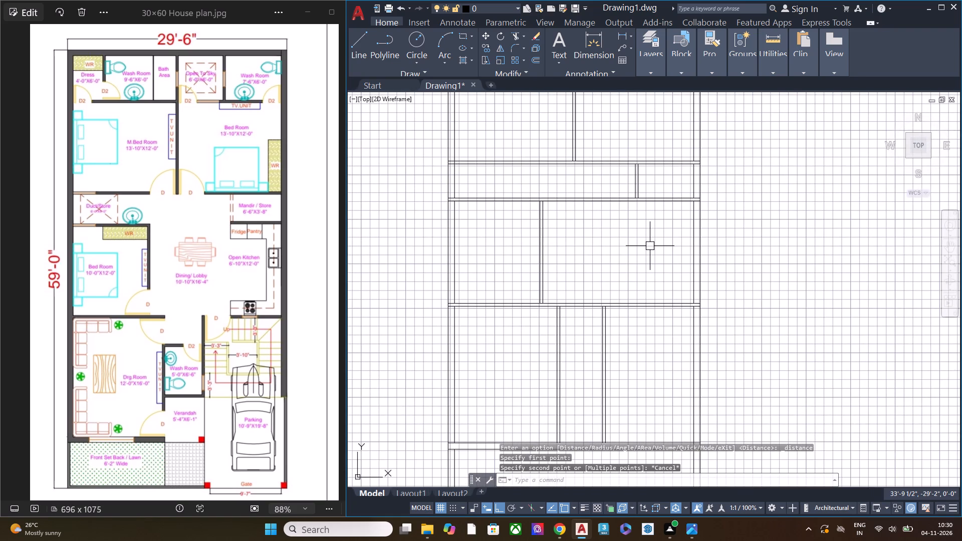
{"action": "left_click", "coordinate": [693, 254]}
{"action": "type", "text": "off"}
{"action": "key", "text": "space"}
{"action": "key", "text": "space"}
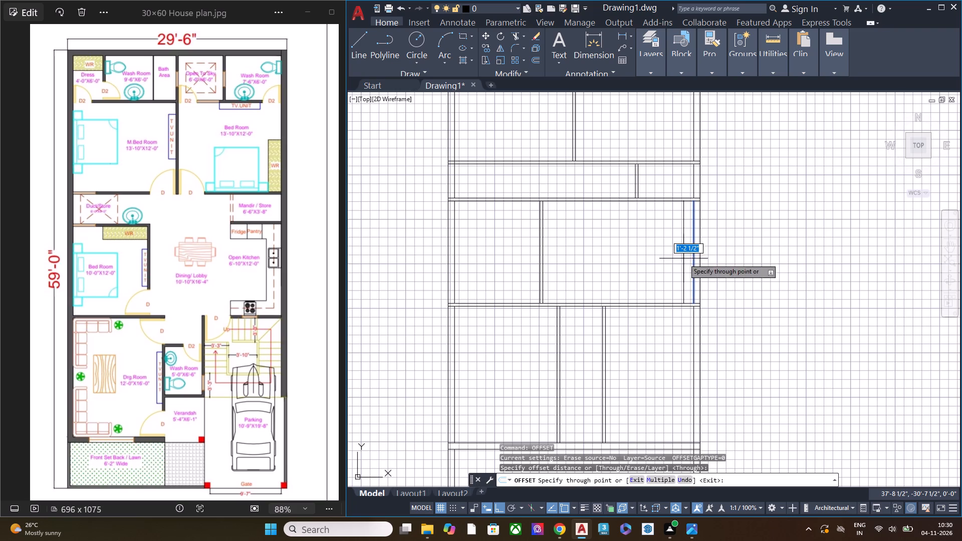
{"action": "middle_click_drag", "start_coordinate": [652, 265], "coordinate": [664, 306]}
{"action": "scroll", "coordinate": [664, 306], "scroll_direction": "up", "scroll_amount": 1}
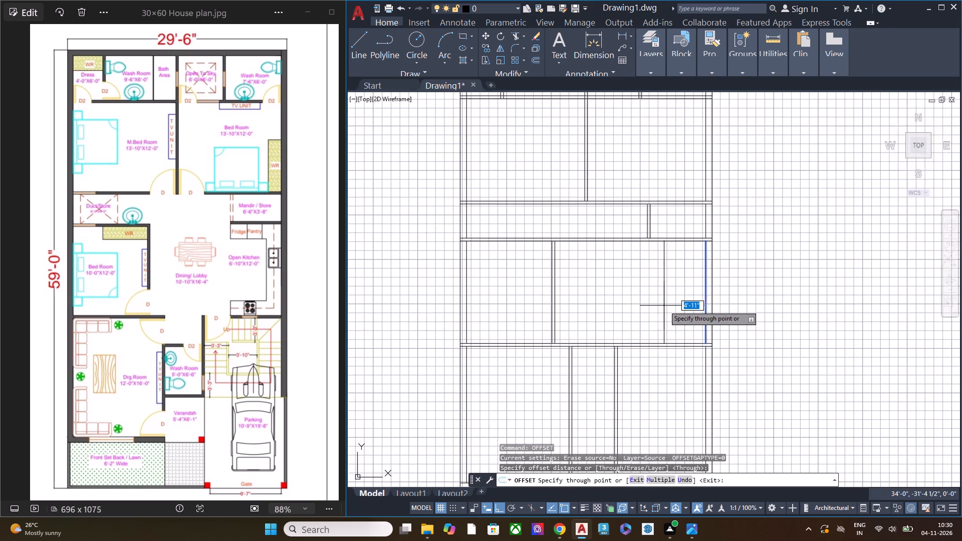
{"action": "type", "text": "6'"}
{"action": "type", "text": "10\""}
{"action": "key", "text": "Return"}
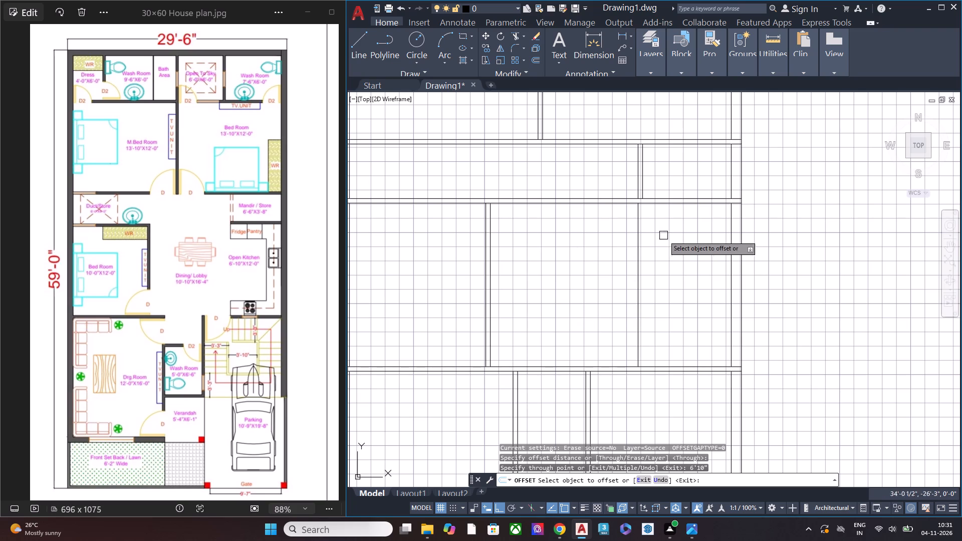
{"action": "scroll", "coordinate": [644, 199], "scroll_direction": "up", "scroll_amount": 2}
{"action": "scroll", "coordinate": [643, 211], "scroll_direction": "down", "scroll_amount": 1}
{"action": "scroll", "coordinate": [642, 211], "scroll_direction": "up", "scroll_amount": 2}
{"action": "scroll", "coordinate": [642, 211], "scroll_direction": "down", "scroll_amount": 1}
{"action": "scroll", "coordinate": [642, 211], "scroll_direction": "up", "scroll_amount": 1}
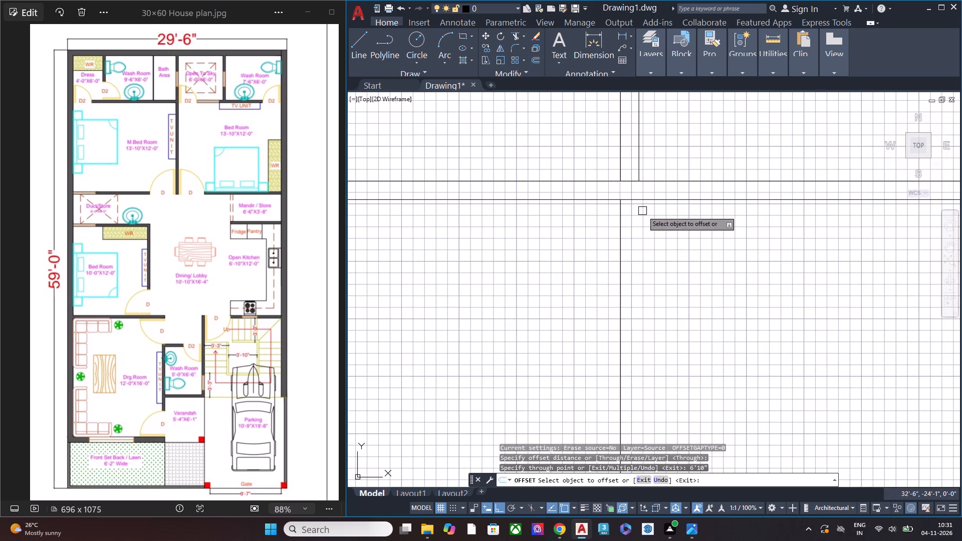
{"action": "key", "text": "Escape"}
Extend the open kitchen's left boundary line up through the wall below the Mandir / Store.
{"action": "key", "text": "e"}
{"action": "key", "text": "x"}
{"action": "key", "text": "space"}
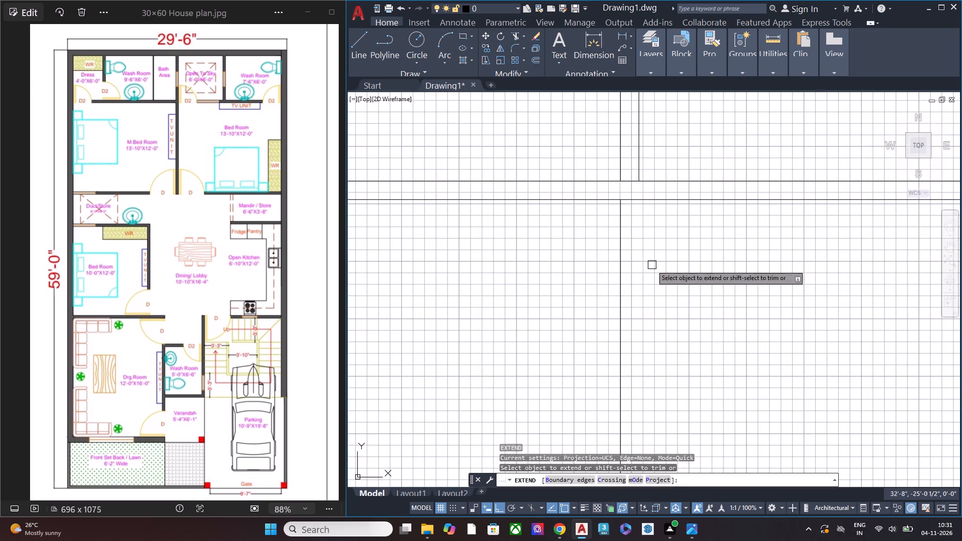
{"action": "left_click", "coordinate": [643, 267]}
{"action": "left_click", "coordinate": [604, 256]}
{"action": "key", "text": "Escape"}
{"action": "scroll", "coordinate": [563, 229], "scroll_direction": "down", "scroll_amount": 1}
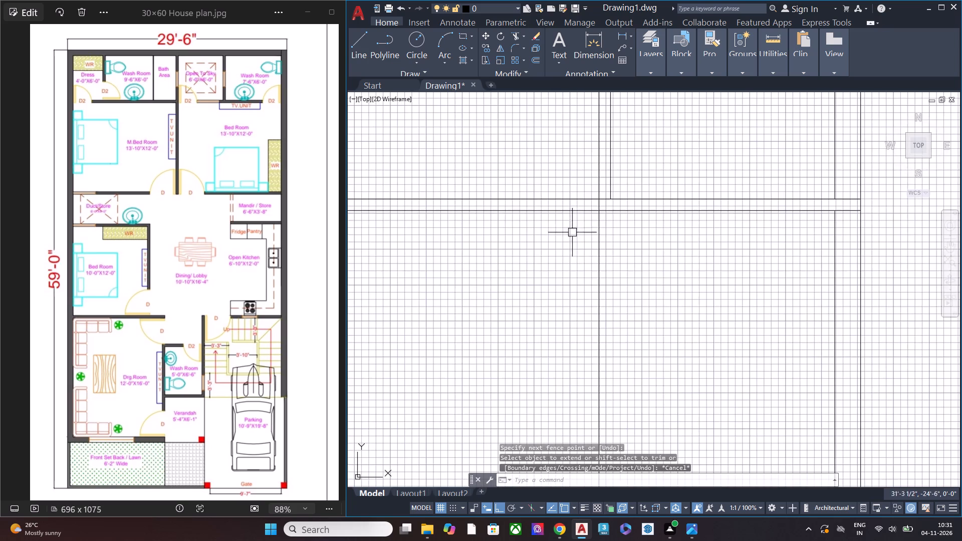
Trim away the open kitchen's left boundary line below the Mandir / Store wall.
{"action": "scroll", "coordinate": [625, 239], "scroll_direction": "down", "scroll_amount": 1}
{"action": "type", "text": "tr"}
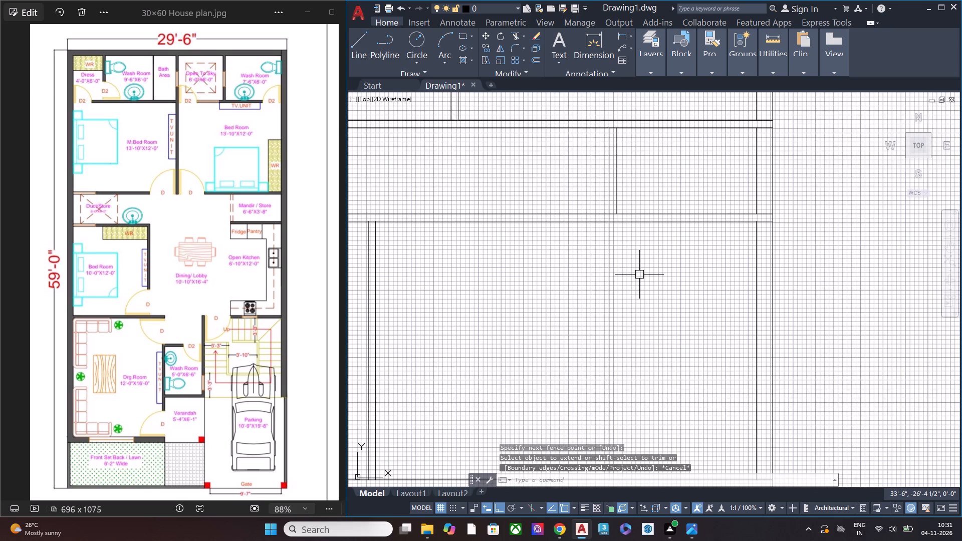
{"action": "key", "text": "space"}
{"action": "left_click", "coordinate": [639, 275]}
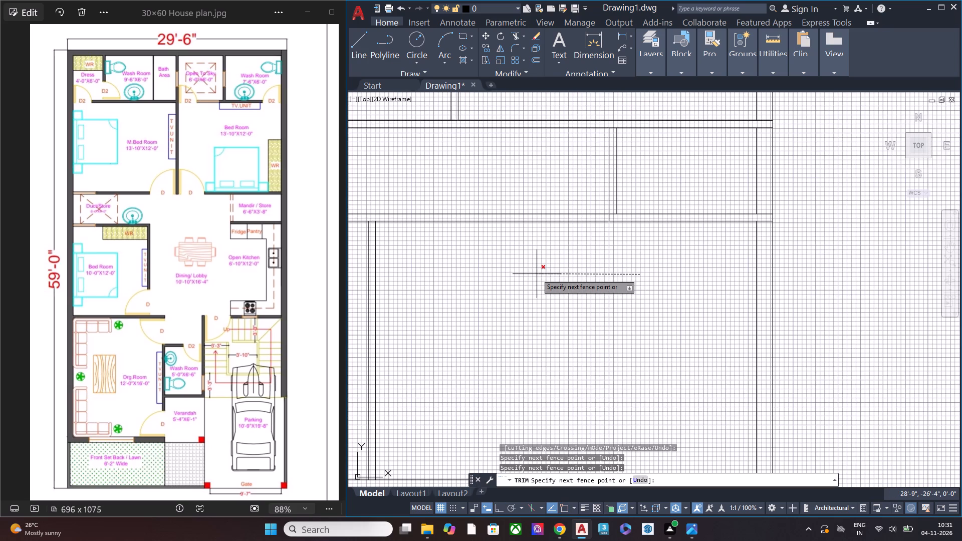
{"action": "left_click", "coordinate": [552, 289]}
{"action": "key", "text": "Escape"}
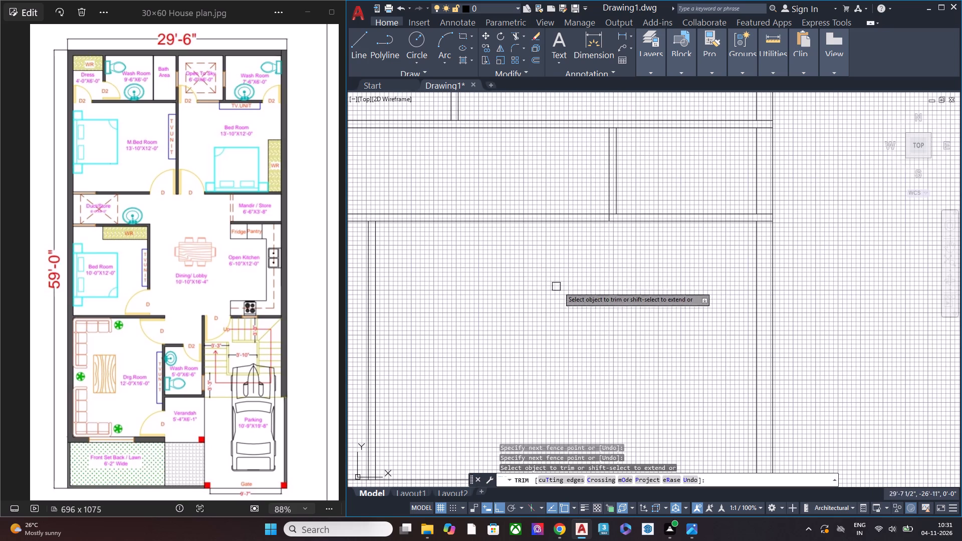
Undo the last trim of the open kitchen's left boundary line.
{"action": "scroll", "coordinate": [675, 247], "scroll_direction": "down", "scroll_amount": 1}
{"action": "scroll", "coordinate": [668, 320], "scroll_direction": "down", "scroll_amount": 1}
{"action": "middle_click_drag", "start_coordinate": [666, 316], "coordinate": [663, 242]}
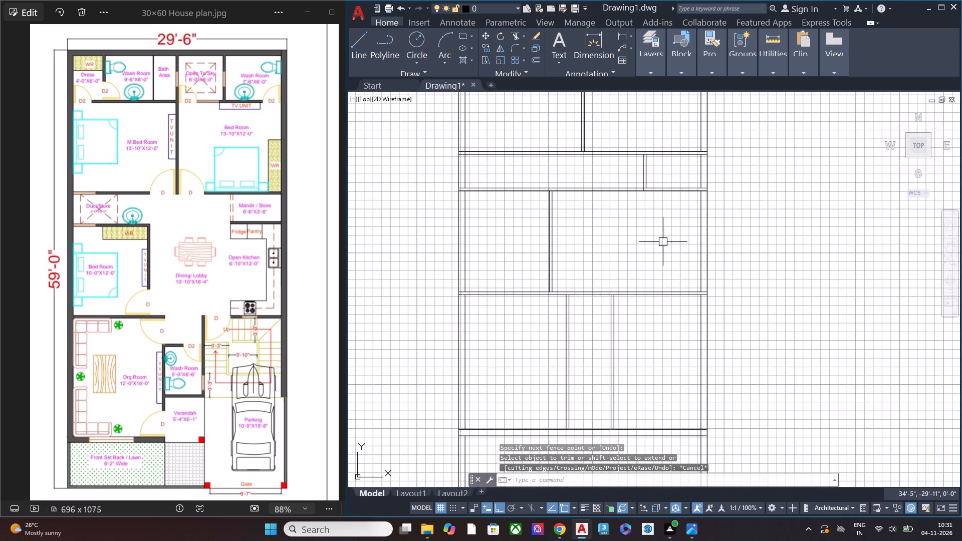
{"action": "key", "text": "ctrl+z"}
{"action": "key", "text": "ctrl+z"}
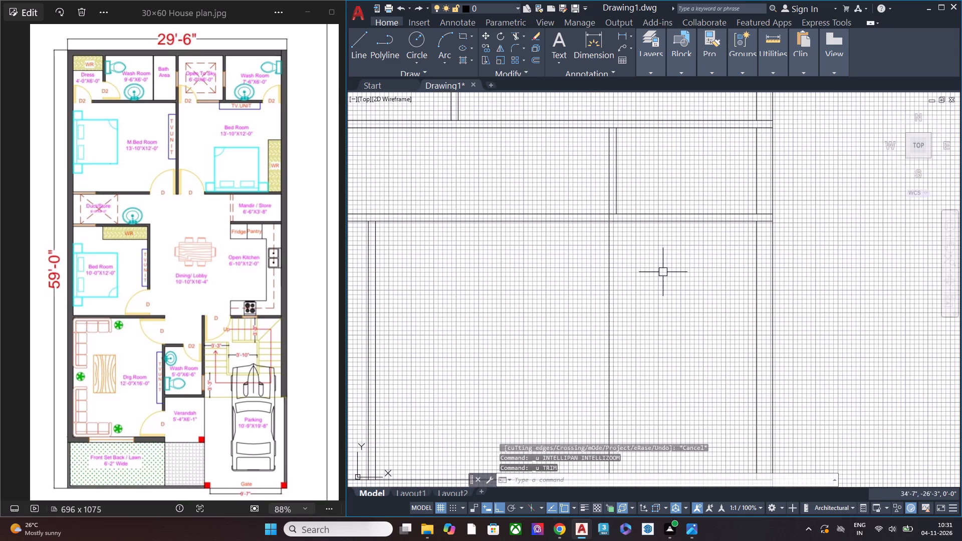
Extend the open kitchen's left boundary line down through the horizontal wall between the kitchen and parking.
{"action": "scroll", "coordinate": [661, 273], "scroll_direction": "down", "scroll_amount": 1}
{"action": "scroll", "coordinate": [661, 273], "scroll_direction": "up", "scroll_amount": 1}
{"action": "scroll", "coordinate": [661, 273], "scroll_direction": "down", "scroll_amount": 2}
{"action": "middle_click_drag", "start_coordinate": [591, 409], "coordinate": [575, 300]}
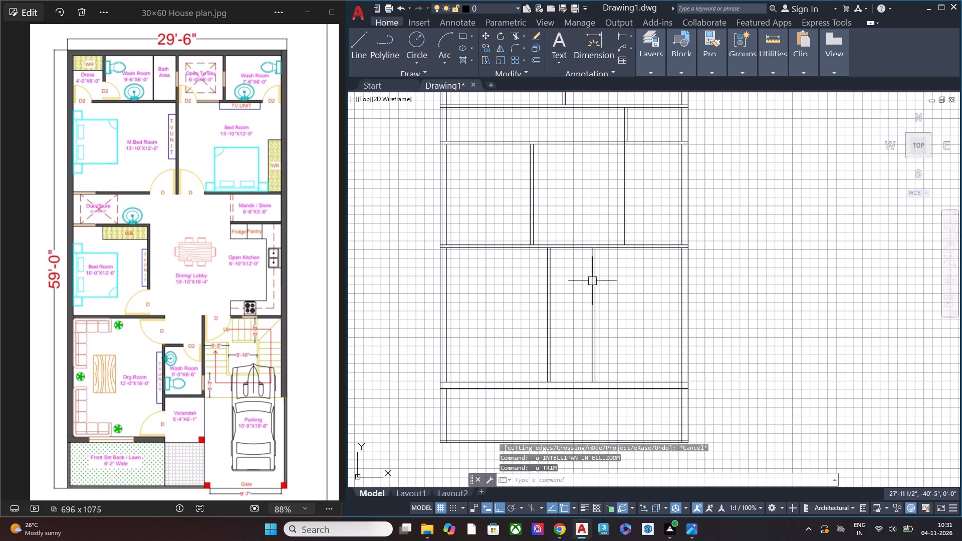
{"action": "scroll", "coordinate": [630, 254], "scroll_direction": "up", "scroll_amount": 2}
{"action": "key", "text": "e"}
{"action": "key", "text": "x"}
{"action": "key", "text": "space"}
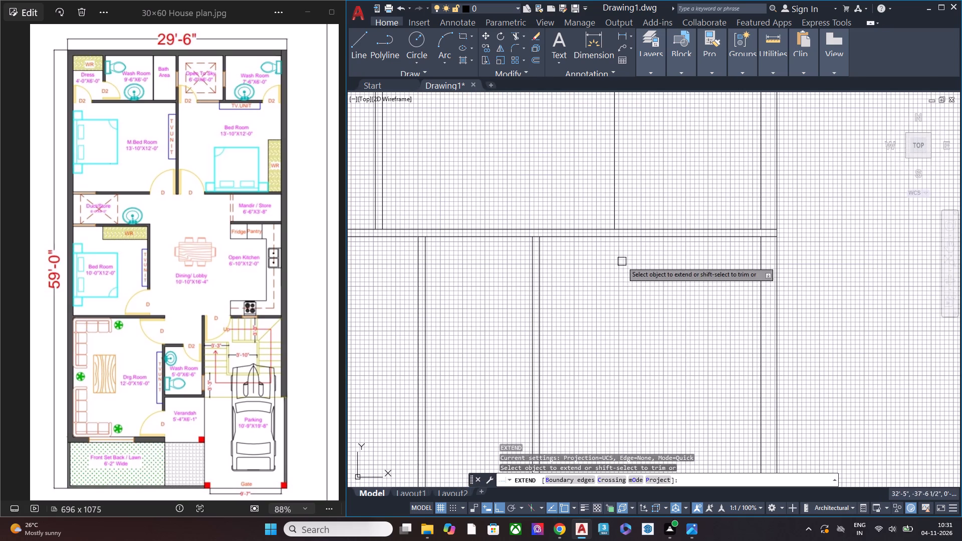
{"action": "left_click", "coordinate": [633, 186]}
{"action": "left_click", "coordinate": [594, 186]}
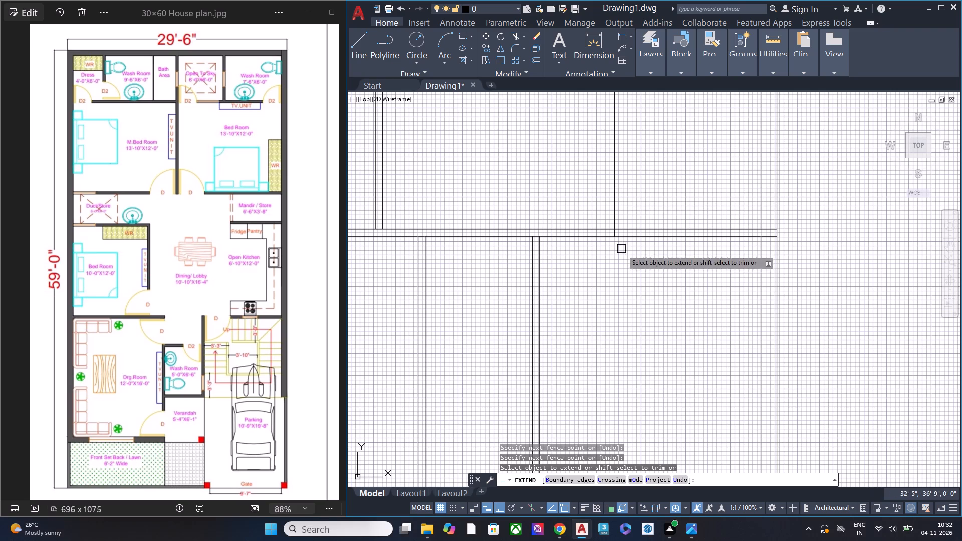
Extend the lines of both vertical walls beside the verandah down to the front wall's outer line.
{"action": "scroll", "coordinate": [630, 224], "scroll_direction": "down", "scroll_amount": 2}
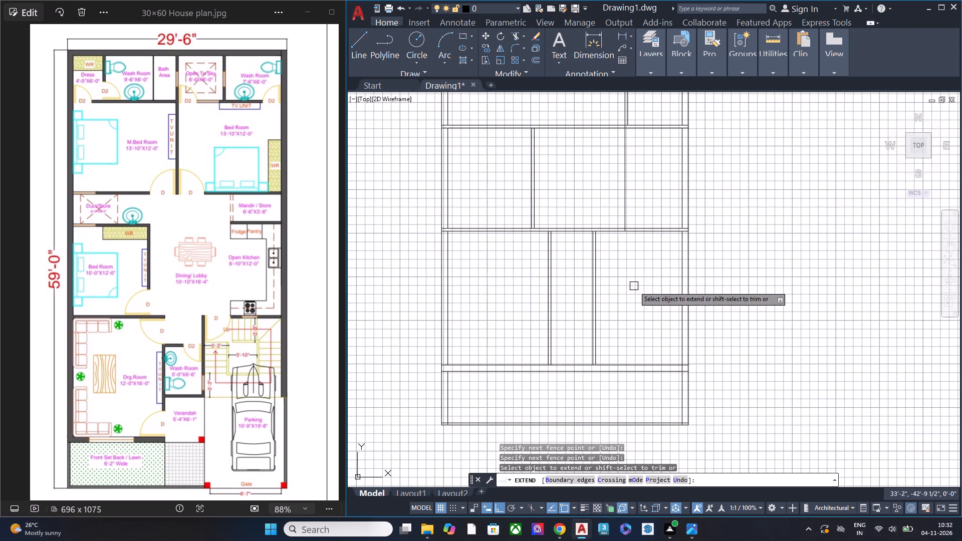
{"action": "middle_click_drag", "start_coordinate": [630, 272], "coordinate": [655, 205]}
{"action": "middle_click_drag", "start_coordinate": [634, 301], "coordinate": [638, 275]}
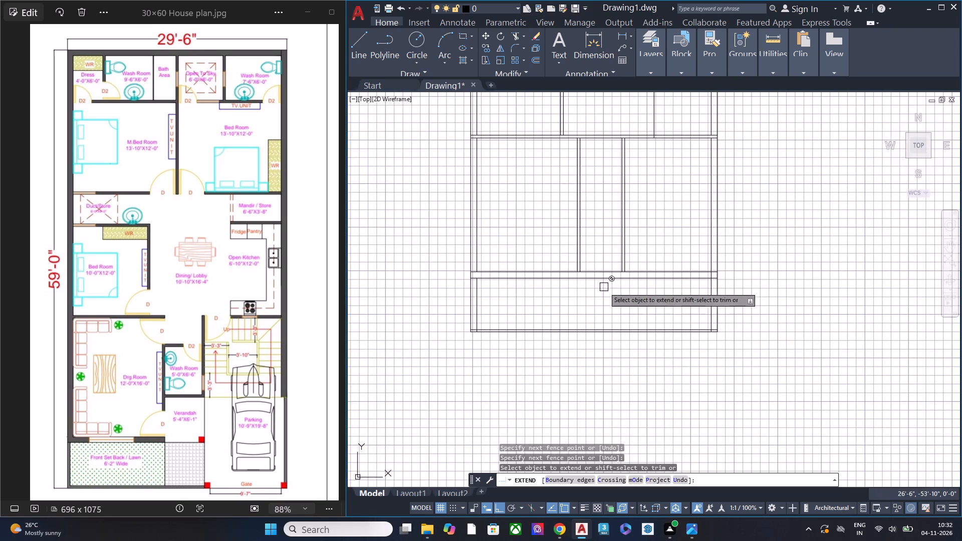
{"action": "middle_click_drag", "start_coordinate": [568, 298], "coordinate": [576, 335]}
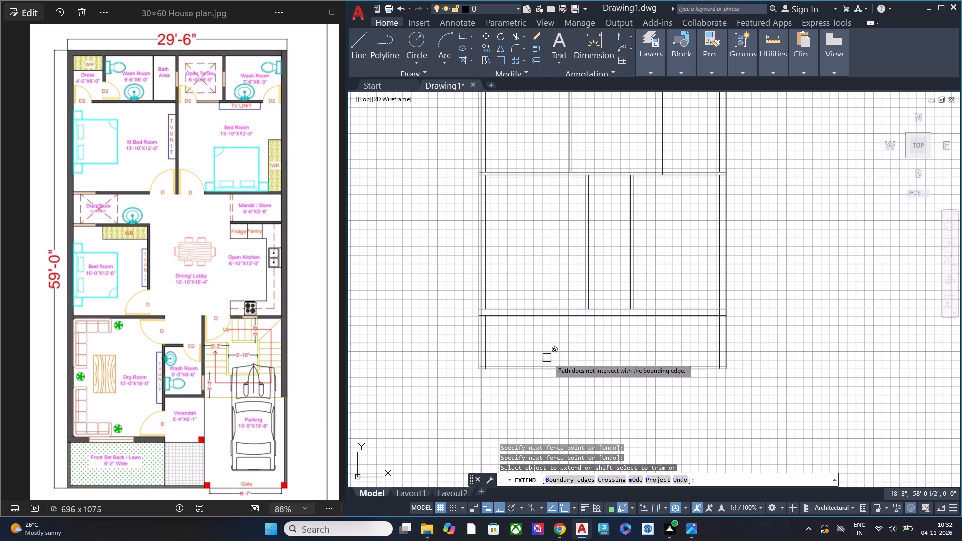
{"action": "scroll", "coordinate": [600, 292], "scroll_direction": "up", "scroll_amount": 2}
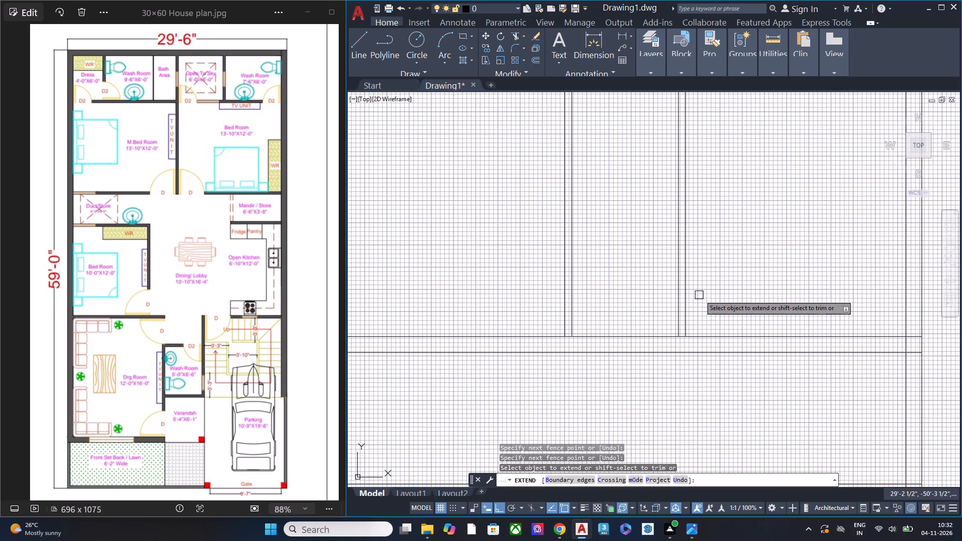
{"action": "left_click", "coordinate": [699, 295]}
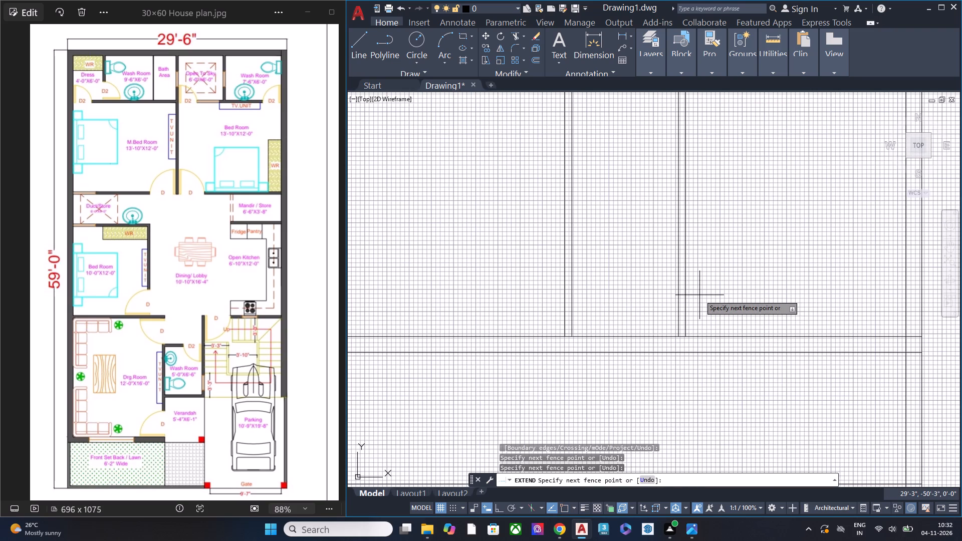
{"action": "left_click", "coordinate": [699, 295]}
{"action": "left_click", "coordinate": [547, 293]}
{"action": "key", "text": "Escape"}
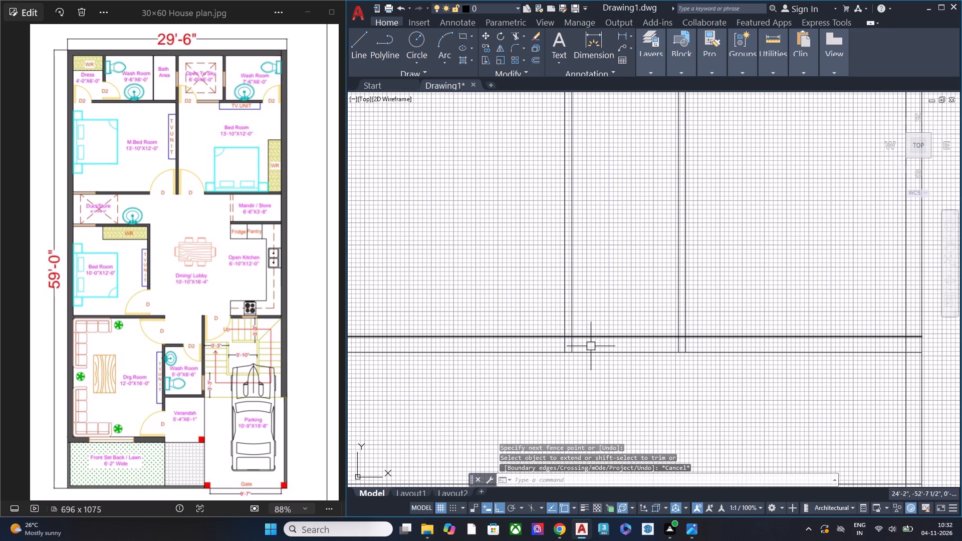
Trim the front wall's inner line inside its junctions with the two vertical walls beside the verandah.
{"action": "type", "text": "tr"}
{"action": "key", "text": "space"}
{"action": "scroll", "coordinate": [572, 337], "scroll_direction": "up", "scroll_amount": 3}
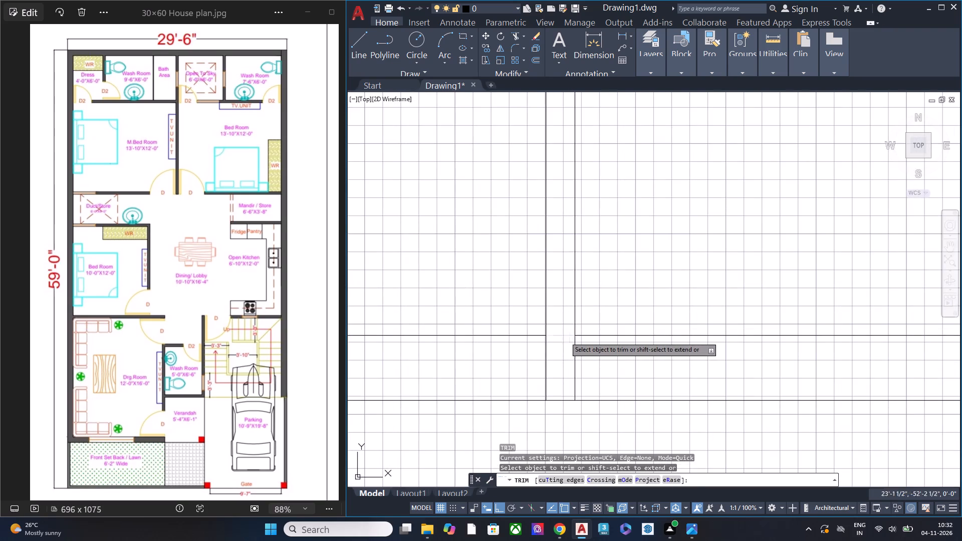
{"action": "left_click", "coordinate": [565, 337]}
{"action": "scroll", "coordinate": [552, 345], "scroll_direction": "down", "scroll_amount": 3}
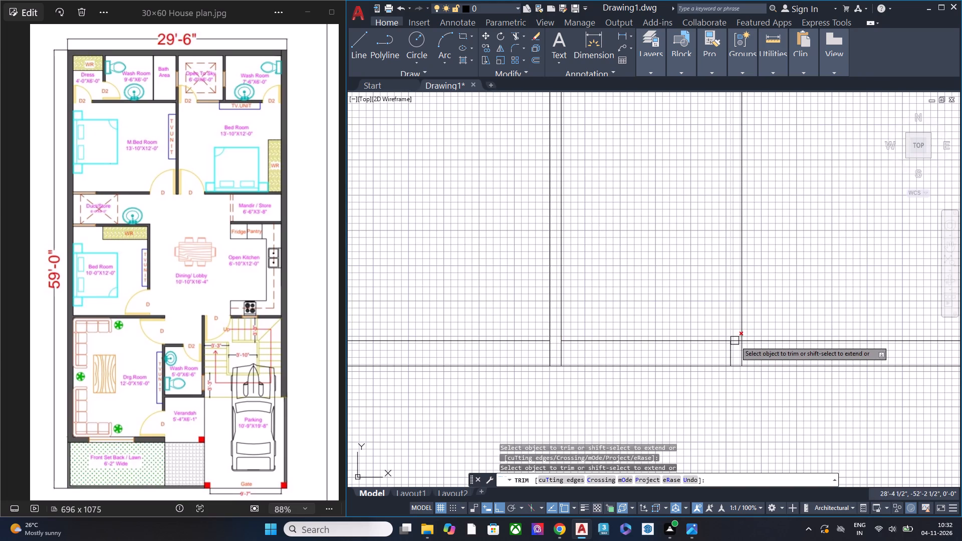
{"action": "left_click", "coordinate": [737, 340]}
{"action": "key", "text": "space"}
Offset the front wall's inner line segment between the two vertical walls 6'1" upward to mark the verandah's upper boundary.
{"action": "left_click", "coordinate": [655, 341]}
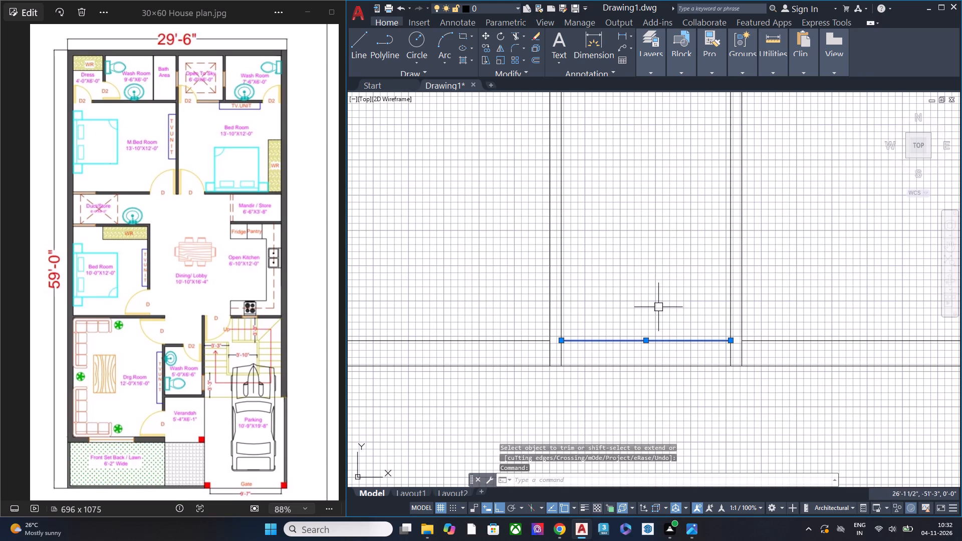
{"action": "type", "text": "off"}
{"action": "key", "text": "space"}
{"action": "scroll", "coordinate": [658, 306], "scroll_direction": "down", "scroll_amount": 2}
{"action": "key", "text": "space"}
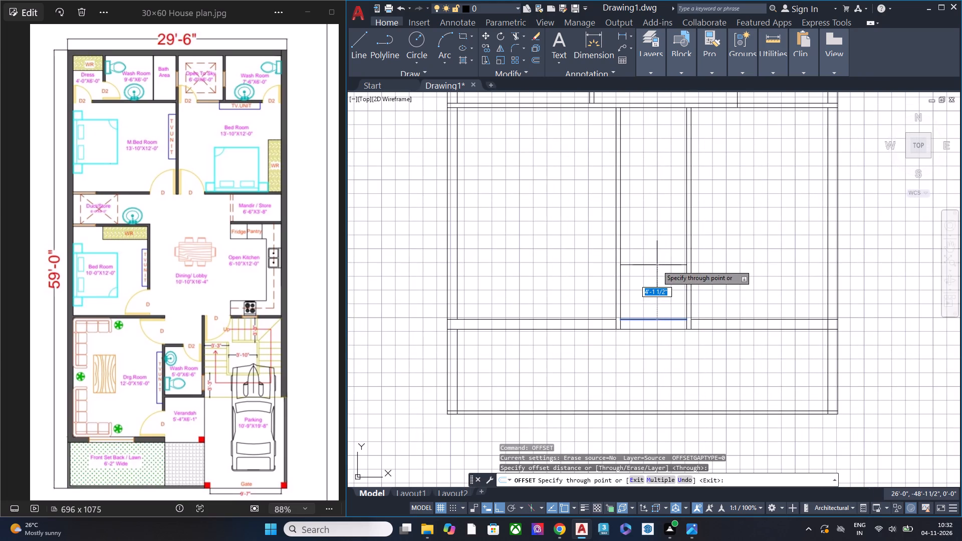
{"action": "middle_click_drag", "start_coordinate": [657, 265], "coordinate": [655, 301]}
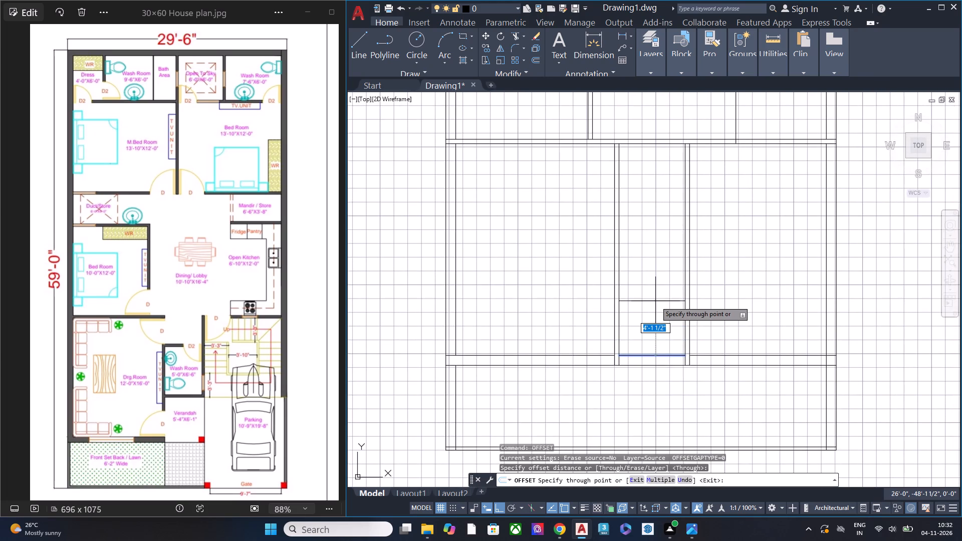
{"action": "key", "text": "6"}
{"action": "key", "text": "apostrophe"}
{"action": "key", "text": "1"}
{"action": "key", "text": "shift+quotedbl"}
{"action": "key", "text": "Return"}
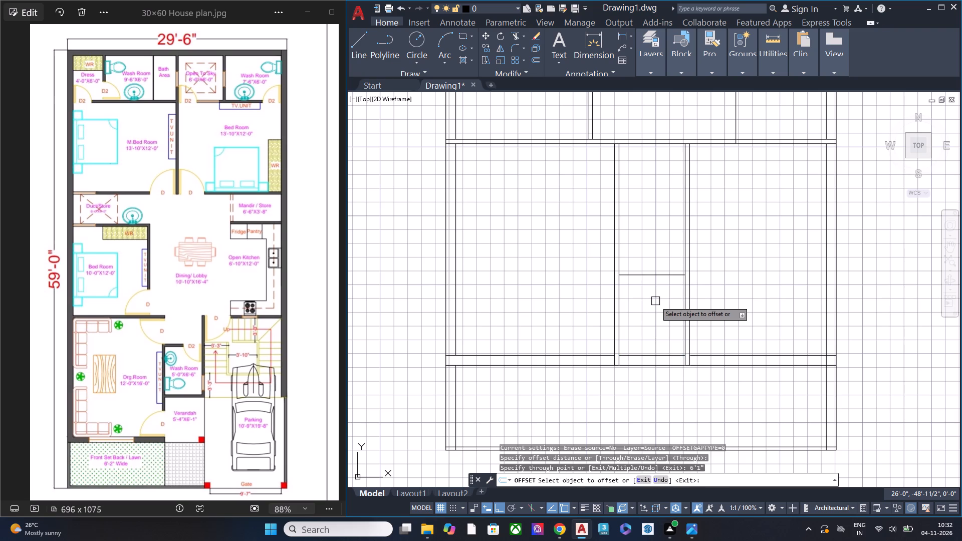
Offset the verandah's upper boundary line 4" upward to give the wall below the wash room its thickness.
{"action": "middle_click_drag", "start_coordinate": [675, 292], "coordinate": [637, 360]}
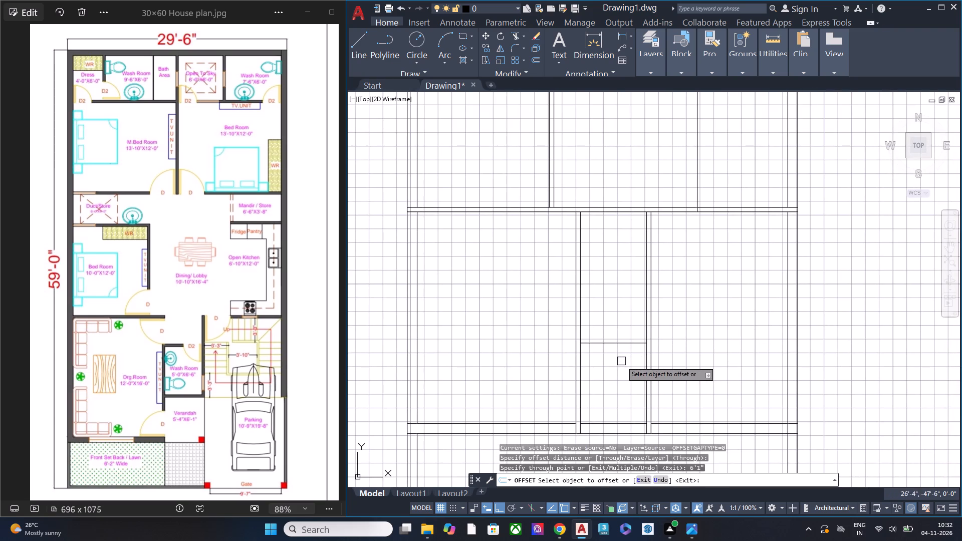
{"action": "left_click", "coordinate": [615, 342]}
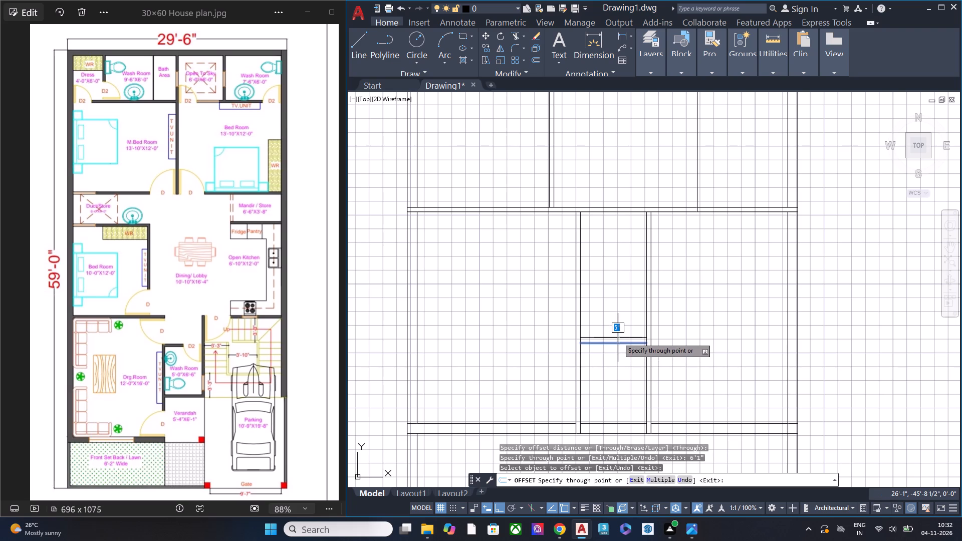
{"action": "type", "text": "4\""}
{"action": "key", "text": "Return"}
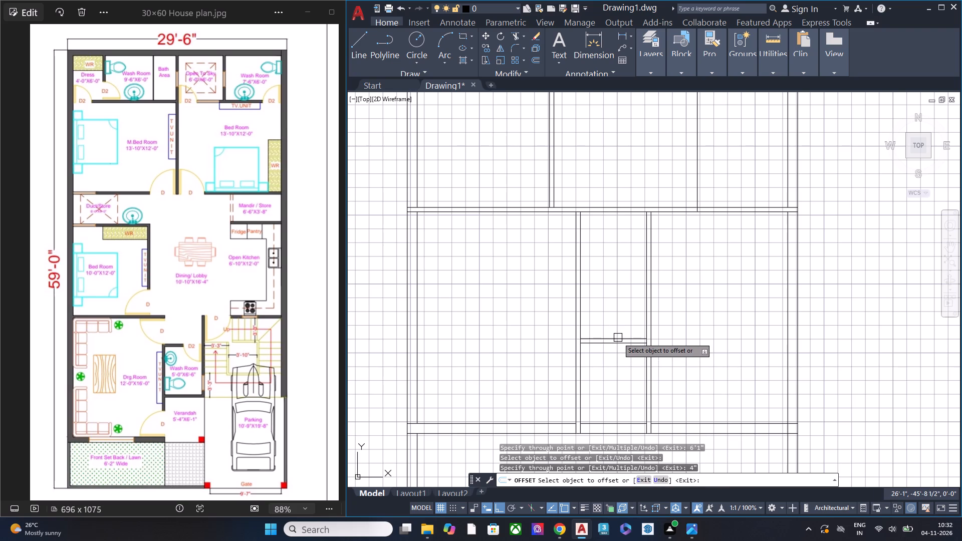
Offset the upper line of the verandah / wash room wall 6'6" upward to mark the wash room's upper boundary.
{"action": "left_click", "coordinate": [618, 338]}
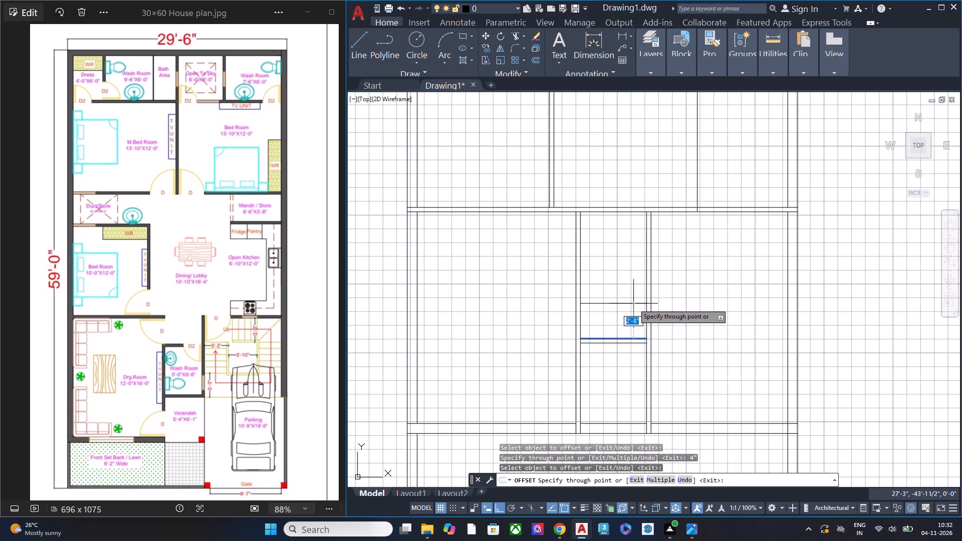
{"action": "middle_click_drag", "start_coordinate": [628, 284], "coordinate": [635, 317]}
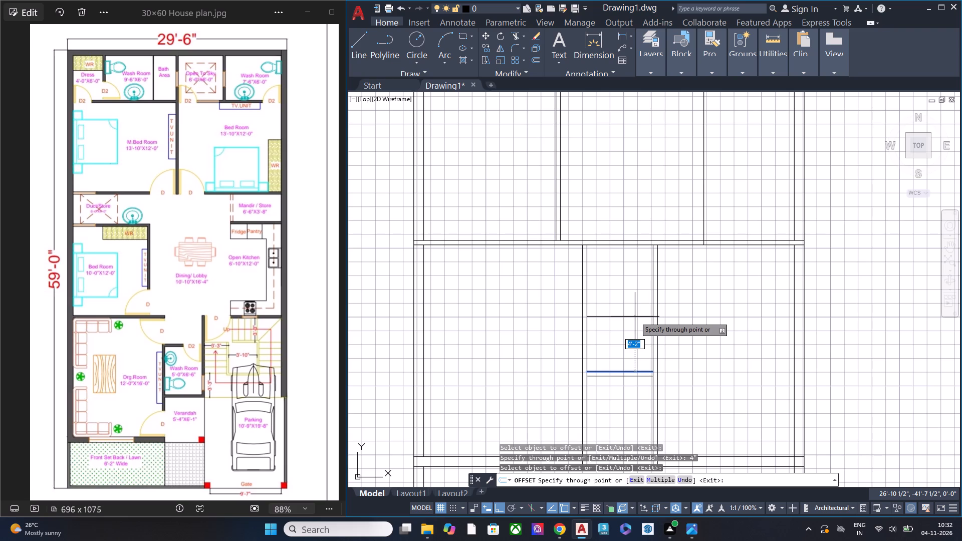
{"action": "type", "text": "6'6\""}
{"action": "key", "text": "Return"}
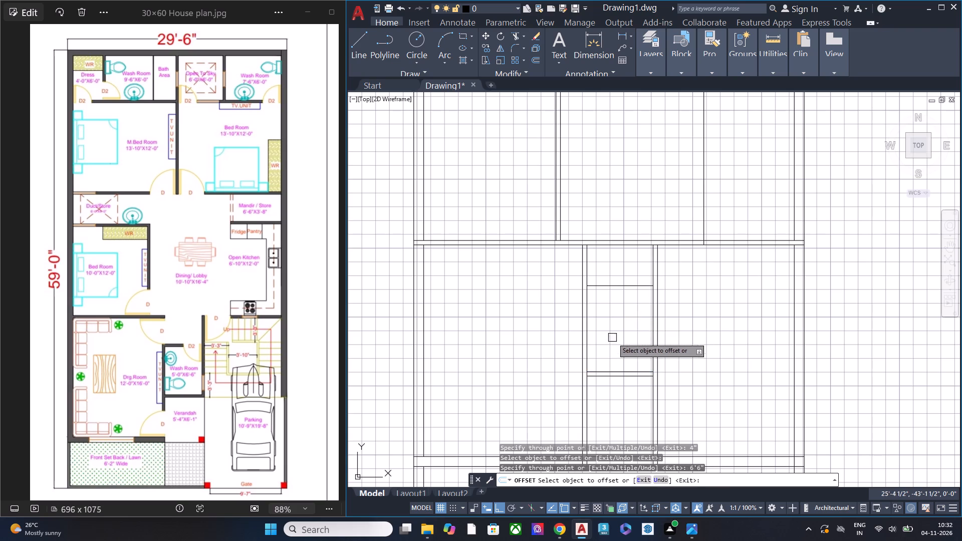
Offset the wash room's upper boundary line 4" upward to give that wall its thickness.
{"action": "middle_click_drag", "start_coordinate": [599, 308], "coordinate": [599, 382]}
{"action": "scroll", "coordinate": [615, 339], "scroll_direction": "up", "scroll_amount": 1}
{"action": "left_click", "coordinate": [624, 372]}
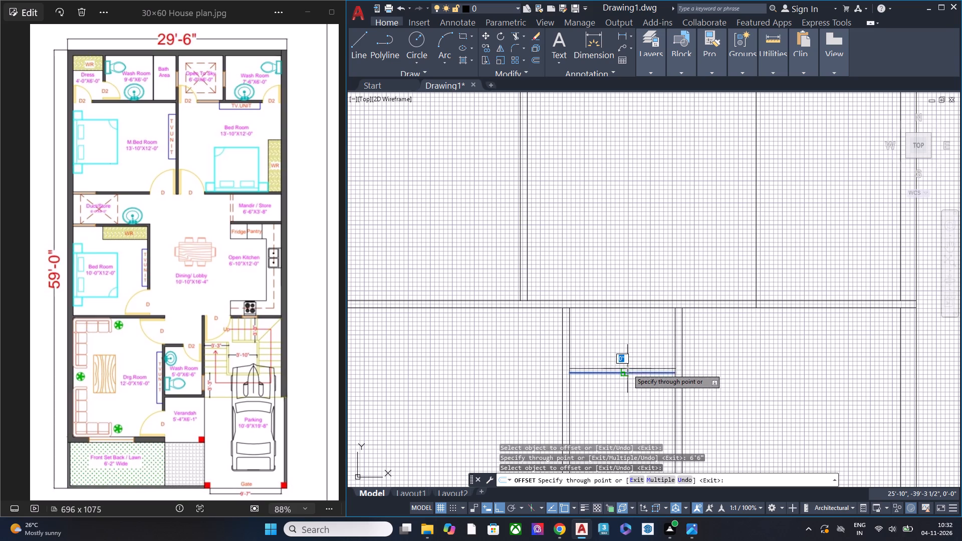
{"action": "type", "text": "4\""}
{"action": "key", "text": "Return"}
{"action": "key", "text": "Escape"}
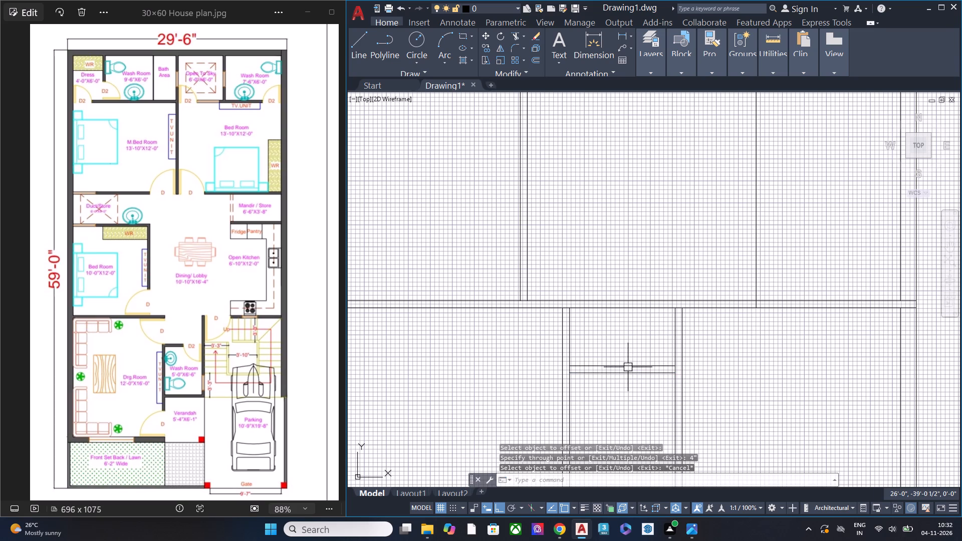
Extend both lines of the wash room's upper wall leftward to the far line of the drawing room's right wall.
{"action": "key", "text": "e"}
{"action": "key", "text": "x"}
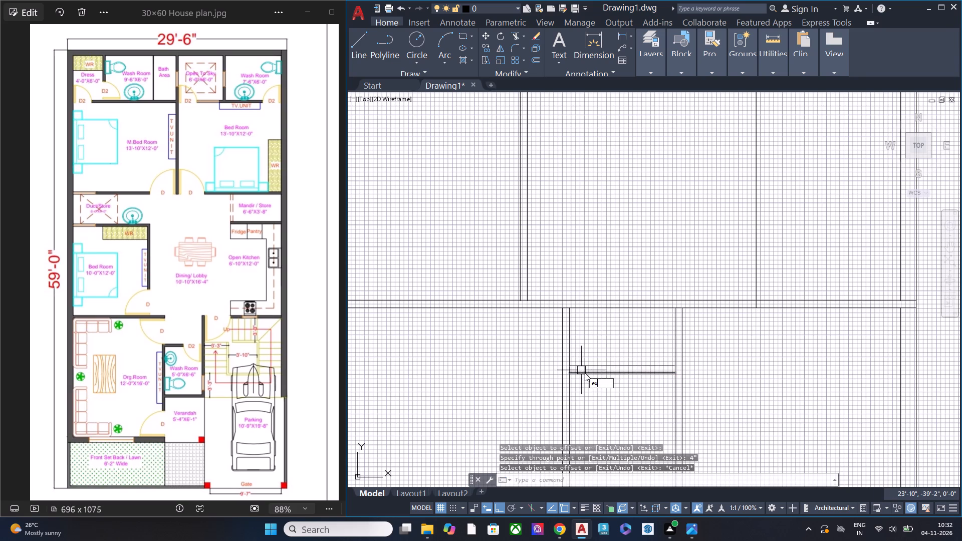
{"action": "key", "text": "space"}
{"action": "left_click", "coordinate": [598, 401]}
{"action": "left_click", "coordinate": [597, 357]}
{"action": "key", "text": "Escape"}
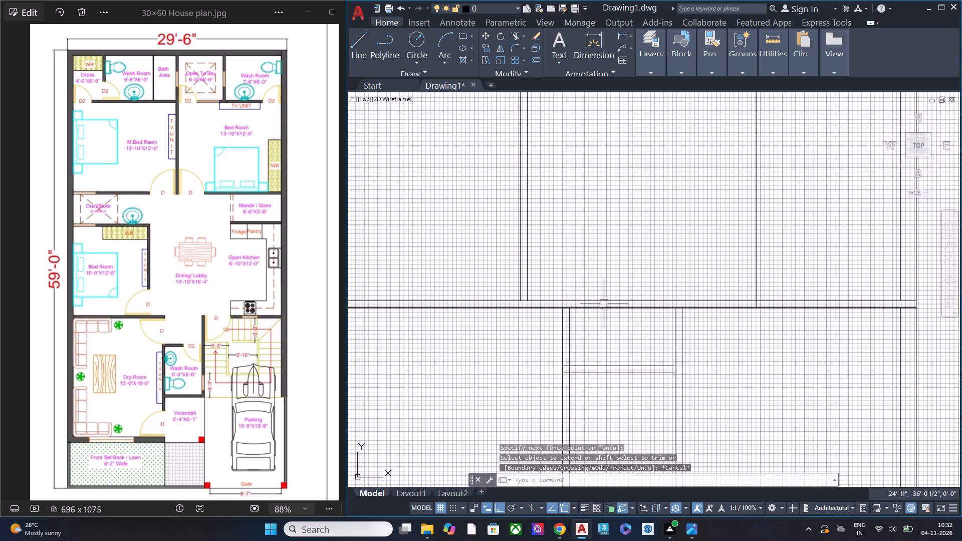
Measure the gap between the drawing room's top wall and the wash room's upper wall.
{"action": "left_click", "coordinate": [774, 73]}
{"action": "left_click", "coordinate": [777, 109]}
{"action": "left_click", "coordinate": [784, 146]}
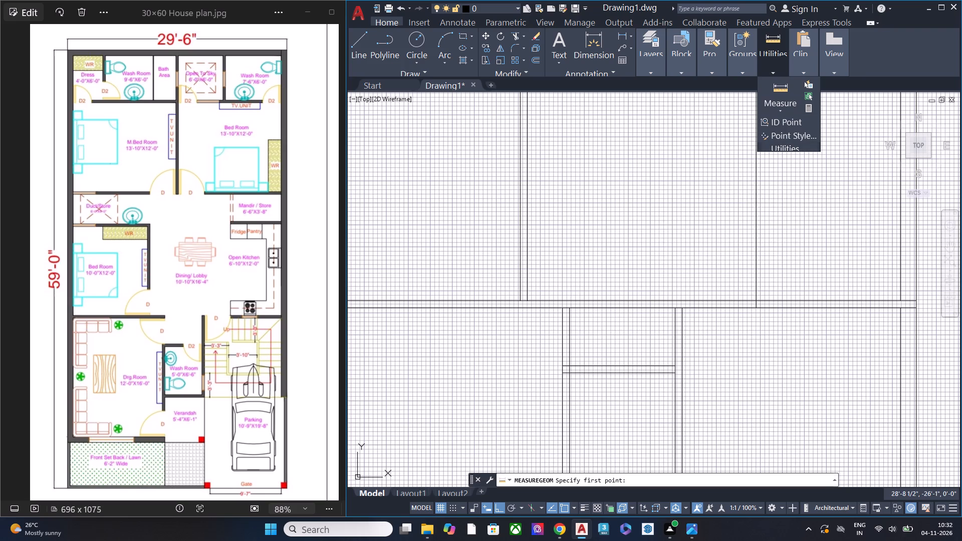
{"action": "left_click", "coordinate": [570, 310]}
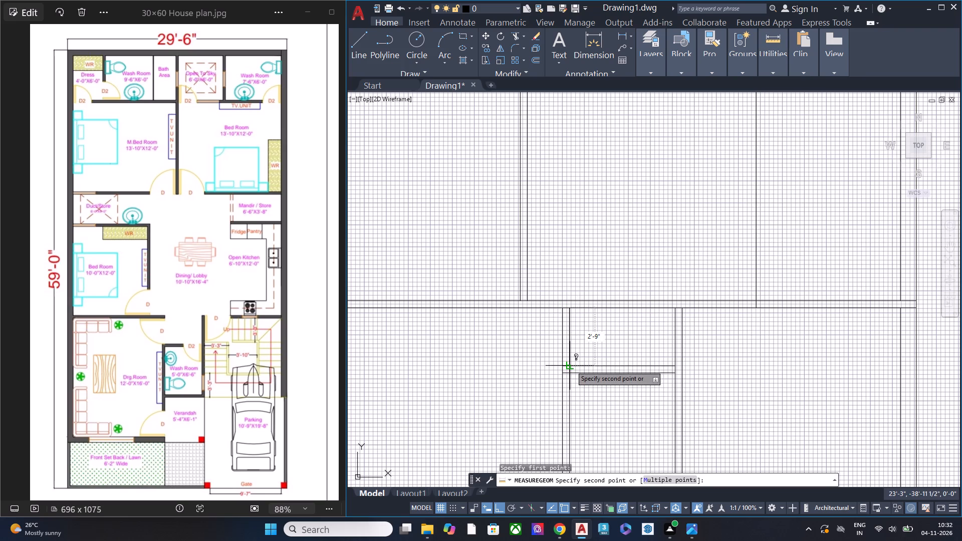
{"action": "key", "text": "Escape"}
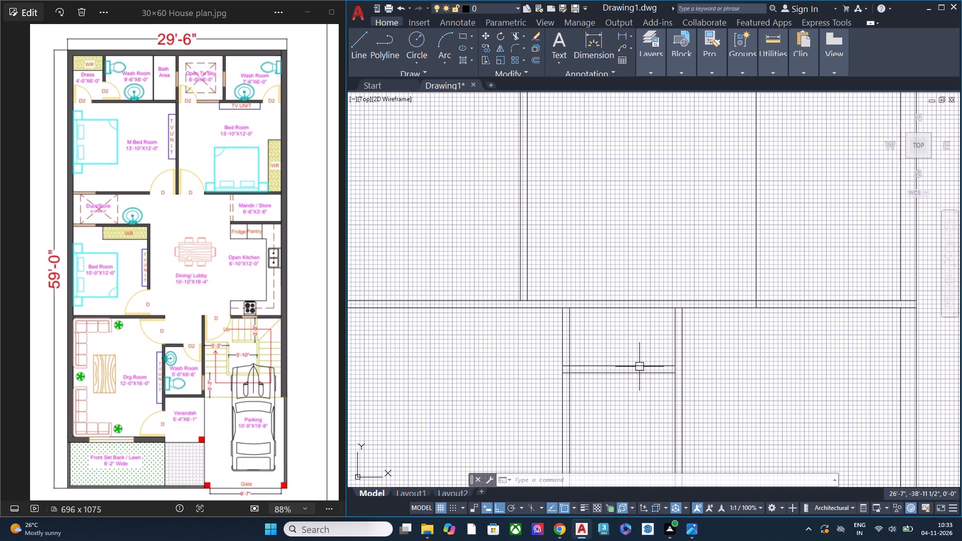
Extend both lines of the wash room / parking wall up to the upper line of the horizontal wall above.
{"action": "type", "text": "ex"}
{"action": "key", "text": "space"}
{"action": "left_click", "coordinate": [705, 343]}
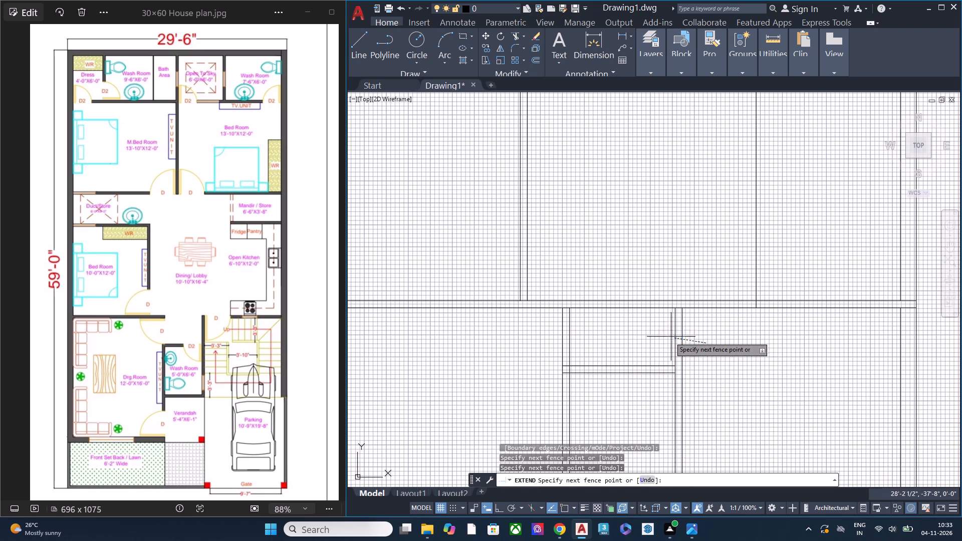
{"action": "left_click", "coordinate": [654, 335]}
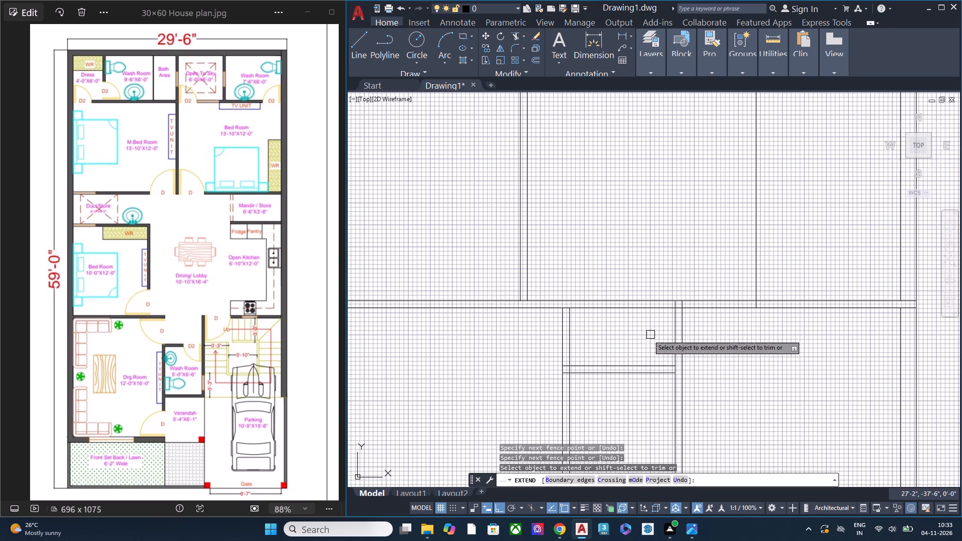
{"action": "middle_click_drag", "start_coordinate": [594, 318], "coordinate": [671, 328]}
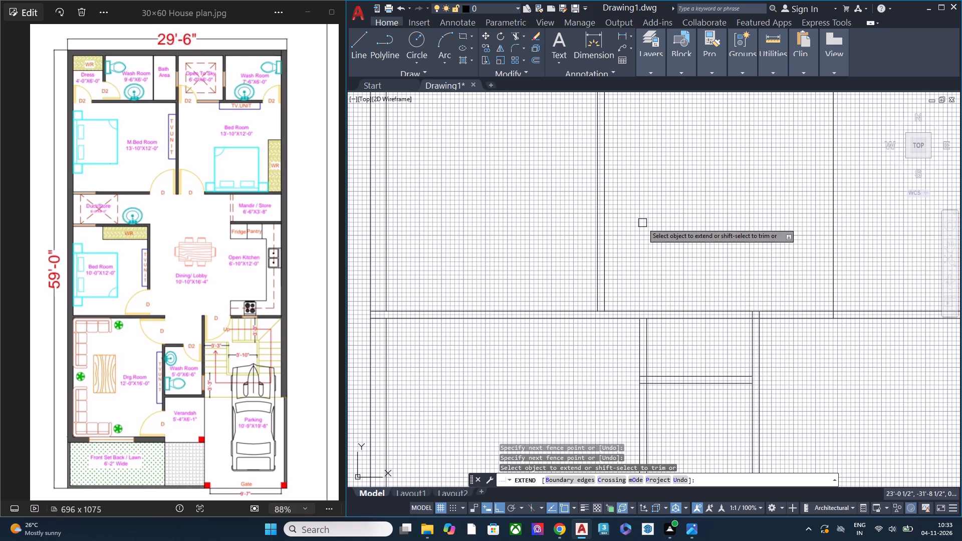
{"action": "middle_click_drag", "start_coordinate": [642, 223], "coordinate": [643, 262]}
{"action": "scroll", "coordinate": [630, 248], "scroll_direction": "down", "scroll_amount": 1}
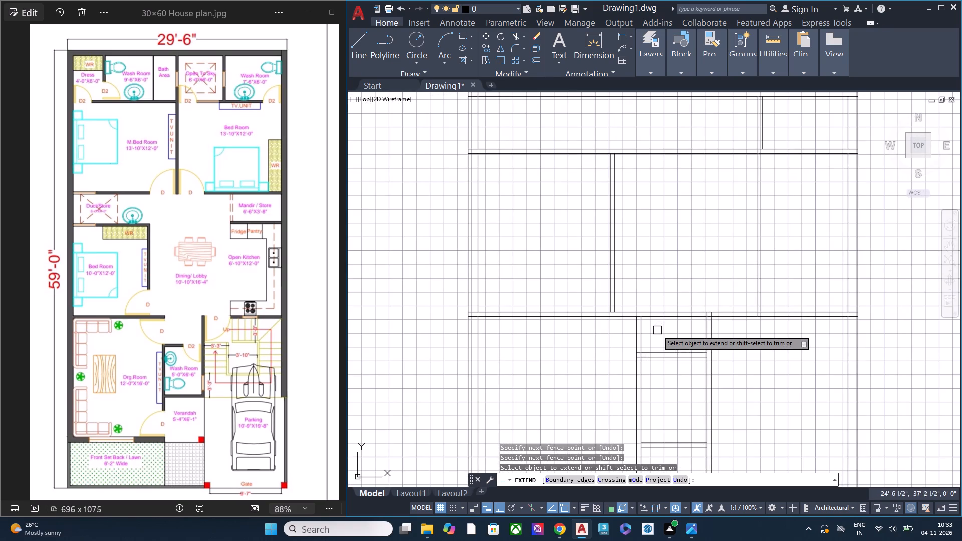
{"action": "scroll", "coordinate": [655, 332], "scroll_direction": "up", "scroll_amount": 1}
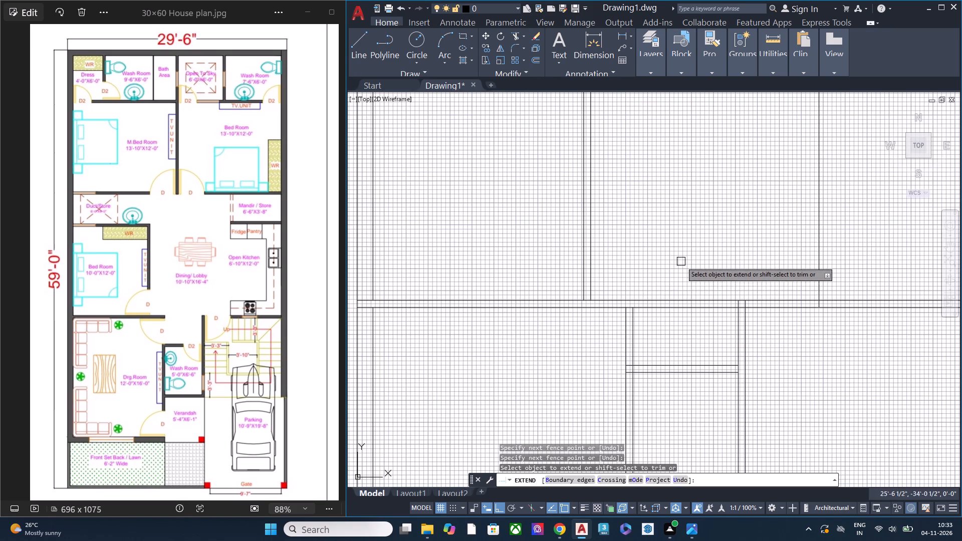
{"action": "scroll", "coordinate": [682, 264], "scroll_direction": "down", "scroll_amount": 1}
{"action": "key", "text": "Escape"}
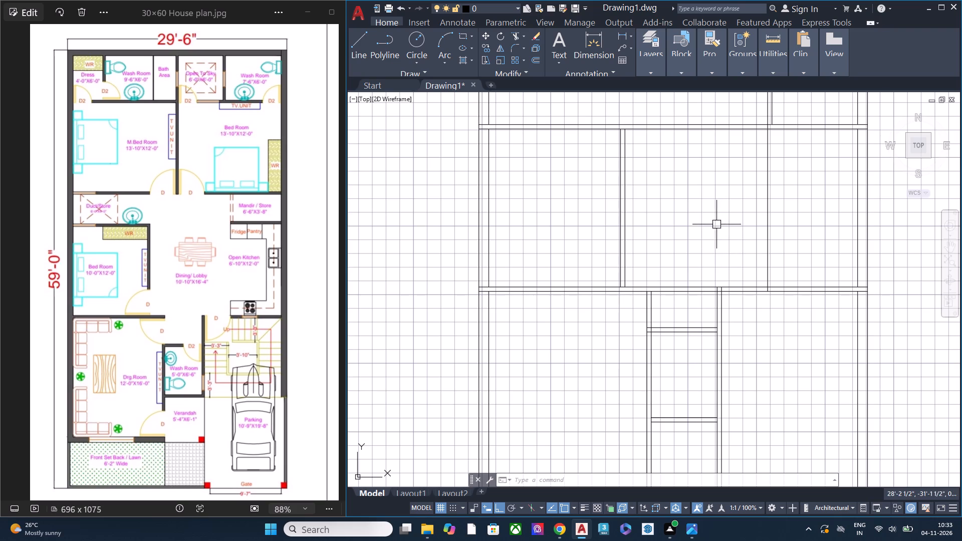
Extend the parking-side line of the verandah / parking wall down to the outer line of the plot's front boundary.
{"action": "middle_click_drag", "start_coordinate": [714, 229], "coordinate": [626, 384]}
{"action": "middle_click_drag", "start_coordinate": [655, 267], "coordinate": [656, 308]}
{"action": "middle_click_drag", "start_coordinate": [669, 360], "coordinate": [688, 182]}
{"action": "middle_click_drag", "start_coordinate": [656, 338], "coordinate": [701, 179]}
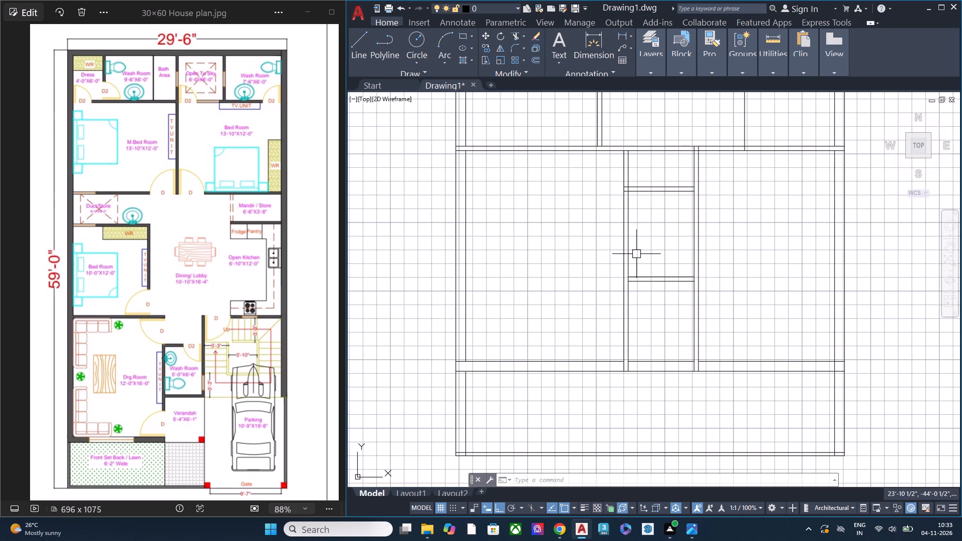
{"action": "scroll", "coordinate": [186, 326], "scroll_direction": "down", "scroll_amount": 4}
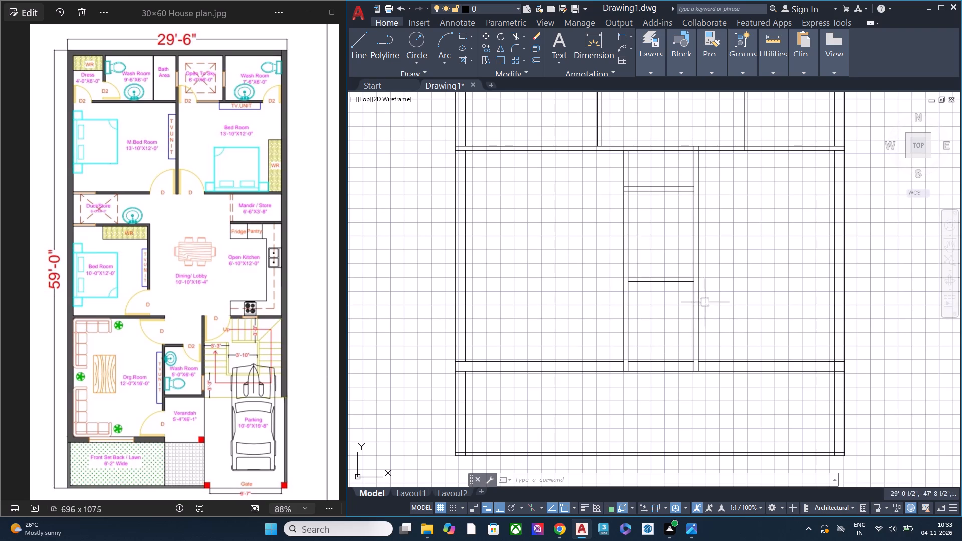
{"action": "scroll", "coordinate": [696, 354], "scroll_direction": "down", "scroll_amount": 1}
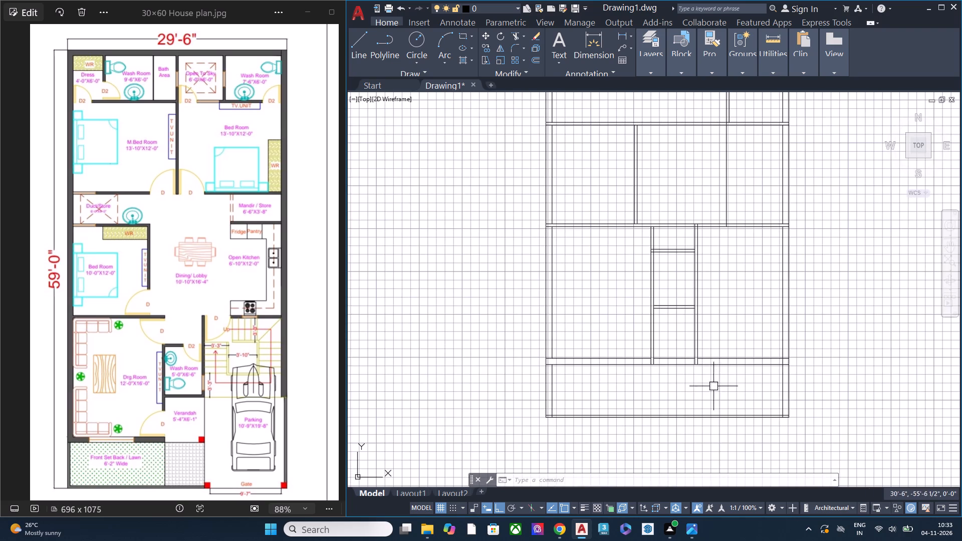
{"action": "middle_click_drag", "start_coordinate": [711, 388], "coordinate": [661, 361]}
{"action": "scroll", "coordinate": [664, 317], "scroll_direction": "up", "scroll_amount": 1}
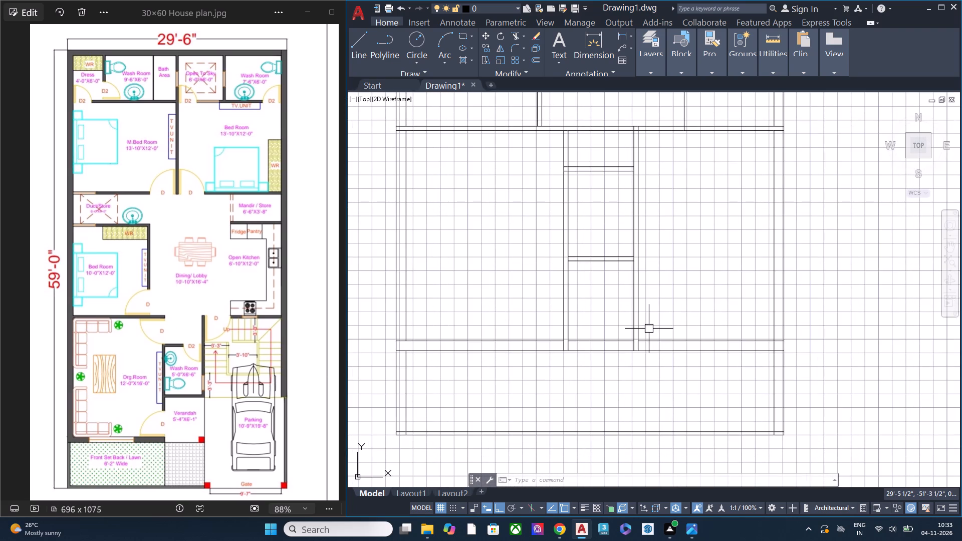
{"action": "type", "text": "ex"}
{"action": "key", "text": "space"}
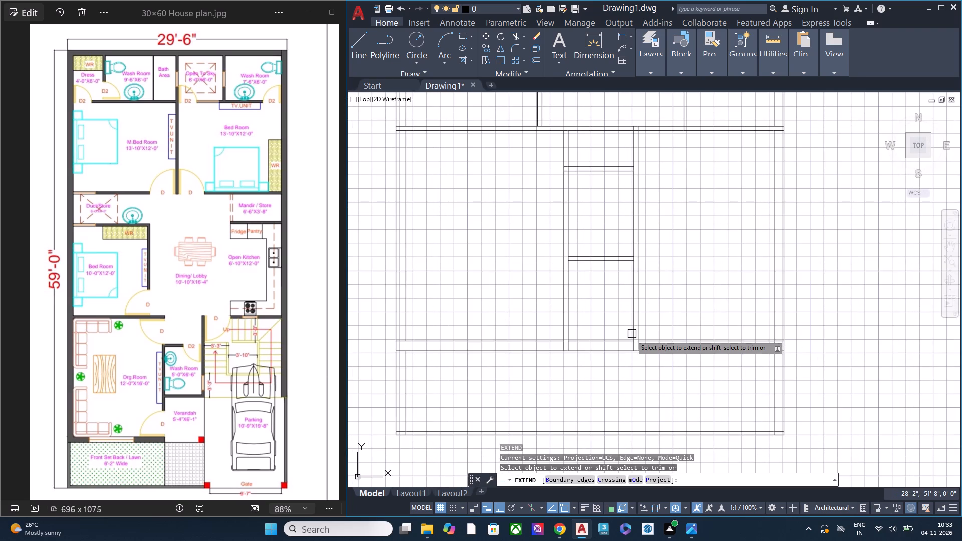
{"action": "left_click", "coordinate": [638, 331]}
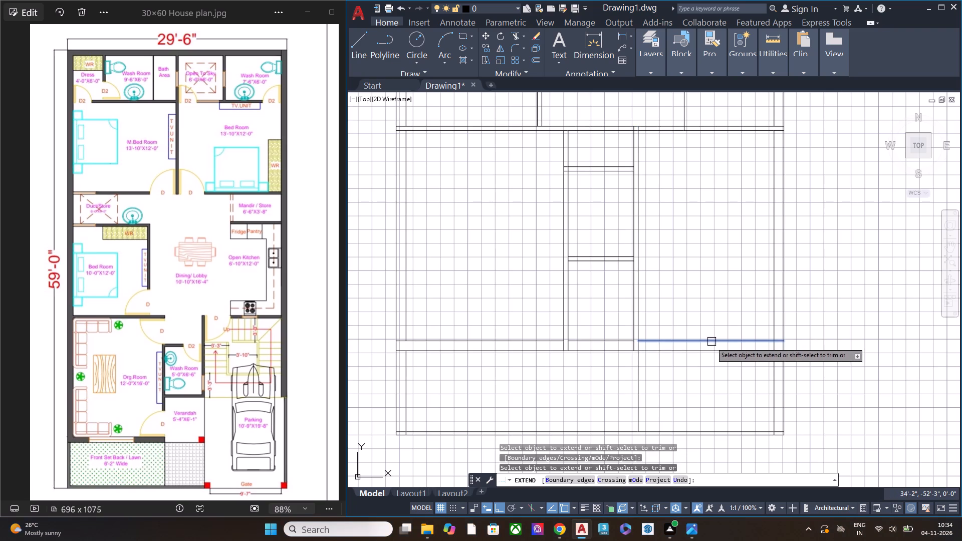
{"action": "scroll", "coordinate": [673, 333], "scroll_direction": "down", "scroll_amount": 1}
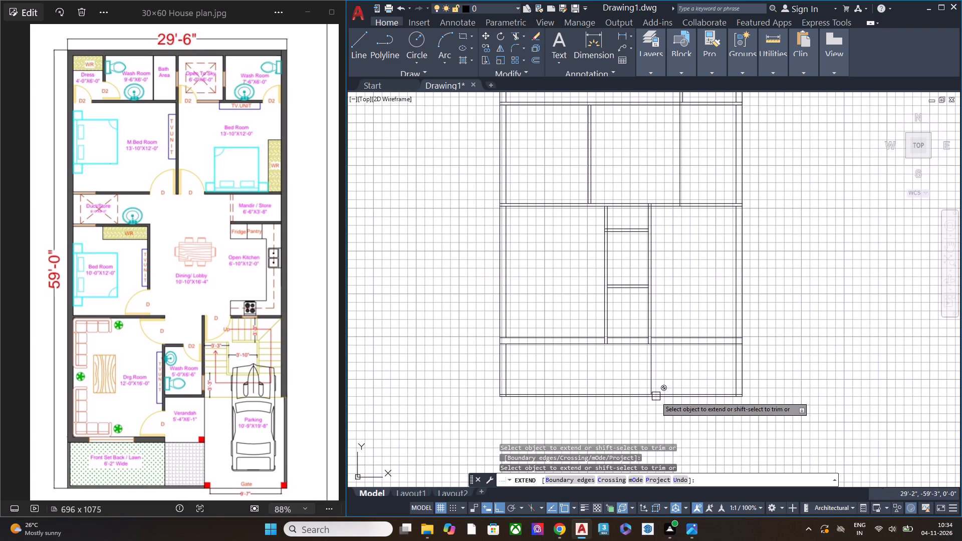
{"action": "scroll", "coordinate": [659, 401], "scroll_direction": "up", "scroll_amount": 1}
{"action": "left_click", "coordinate": [648, 363]}
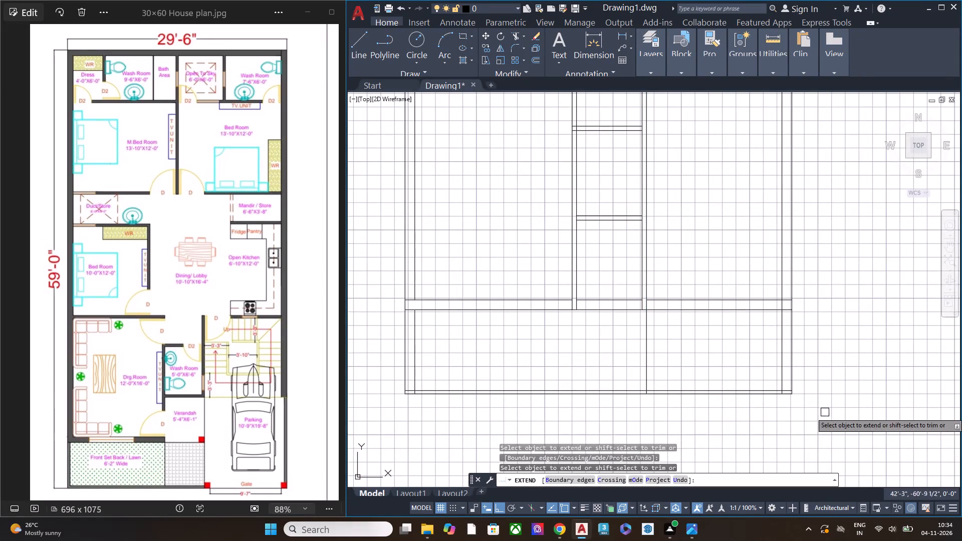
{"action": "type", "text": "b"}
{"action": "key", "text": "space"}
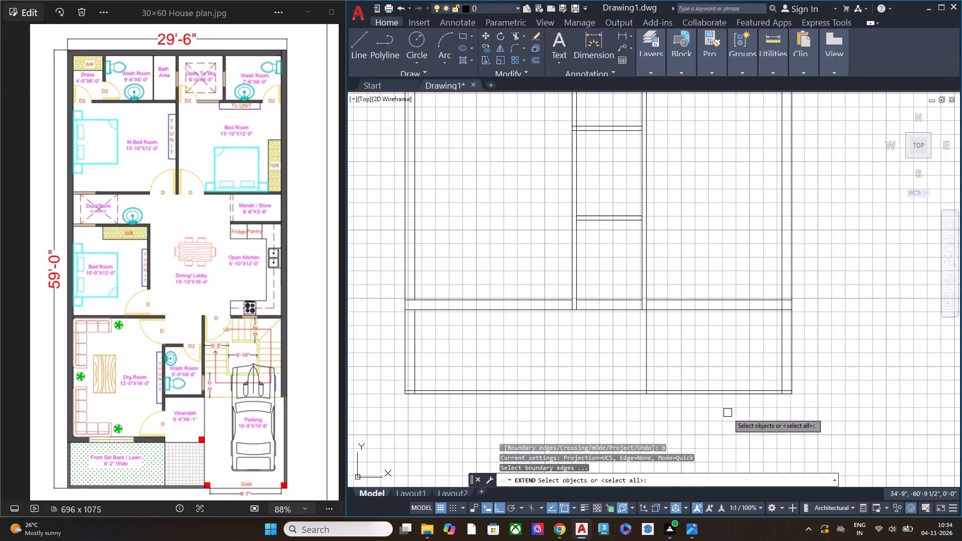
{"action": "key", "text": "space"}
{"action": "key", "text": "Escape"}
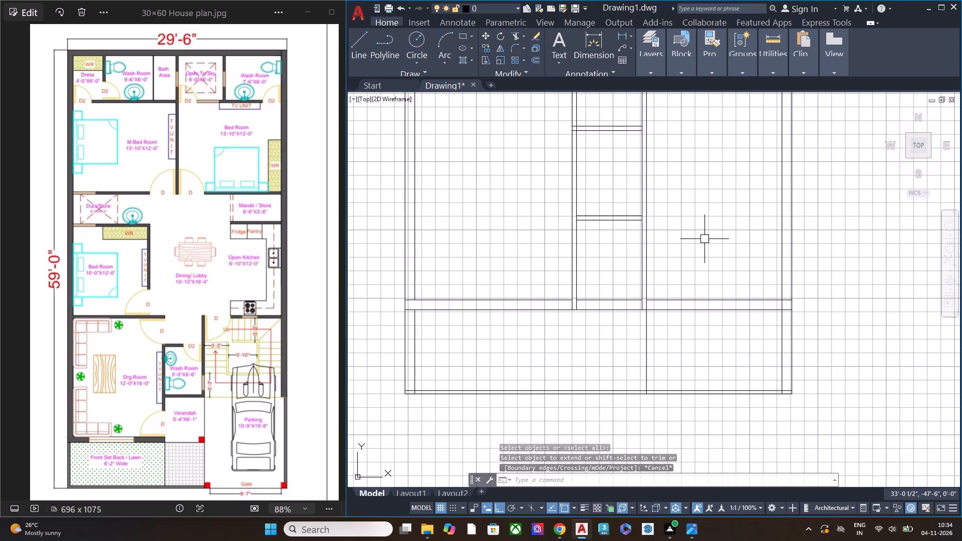
Extend both lines of the verandah / wash room wall to the far lines of the drawing room wall and the parking wall.
{"action": "middle_click_drag", "start_coordinate": [700, 261], "coordinate": [701, 328]}
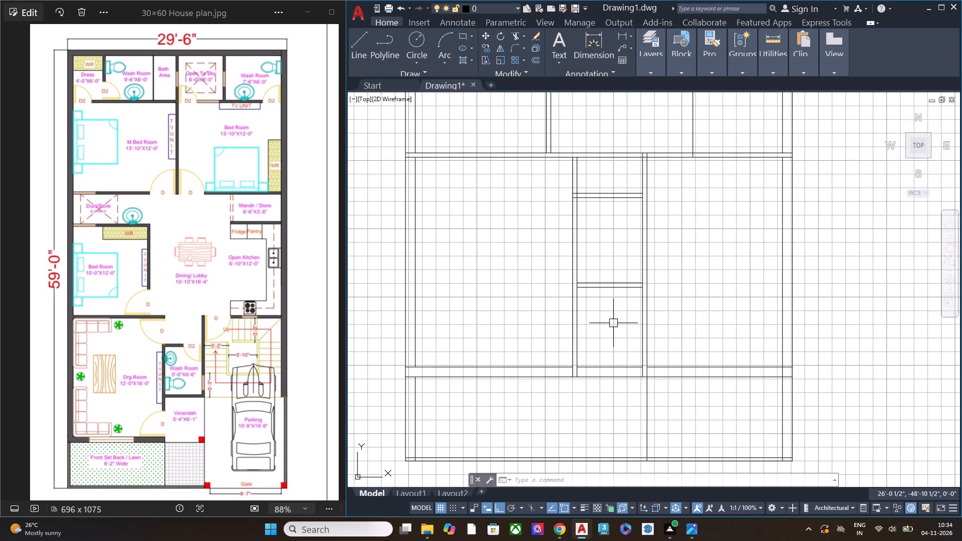
{"action": "middle_click_drag", "start_coordinate": [613, 323], "coordinate": [634, 356]}
{"action": "scroll", "coordinate": [619, 336], "scroll_direction": "up", "scroll_amount": 1}
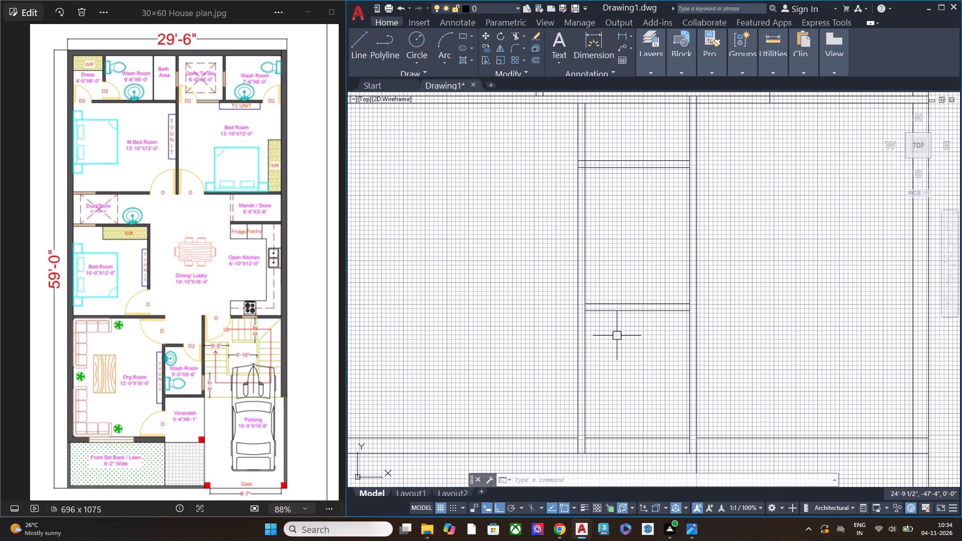
{"action": "type", "text": "ex"}
{"action": "key", "text": "space"}
{"action": "left_click_drag", "start_coordinate": [605, 340], "coordinate": [603, 333]}
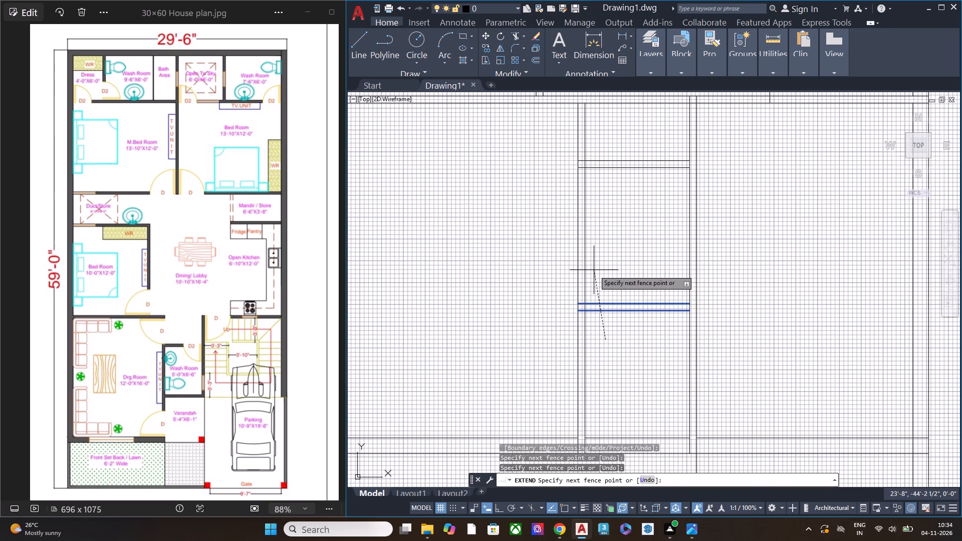
{"action": "left_click", "coordinate": [594, 270]}
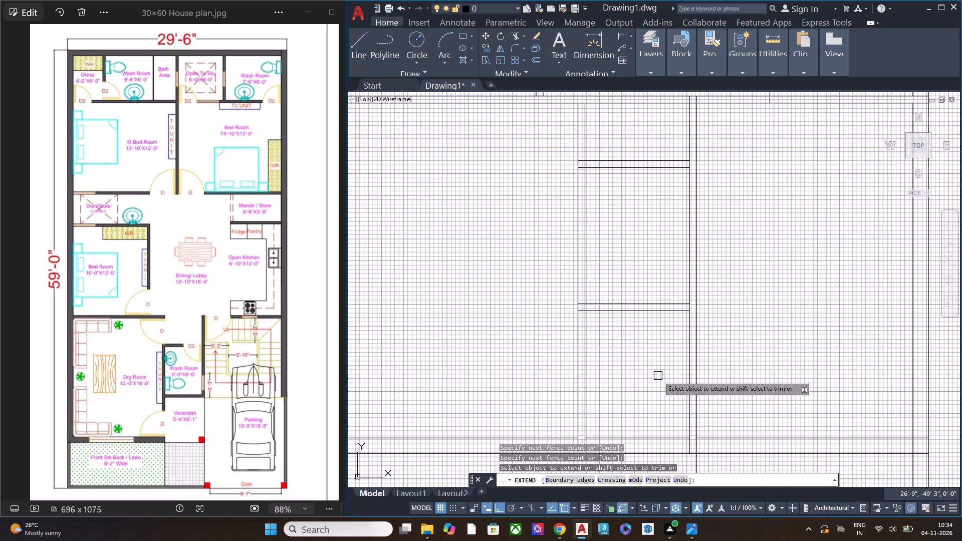
{"action": "left_click", "coordinate": [634, 341]}
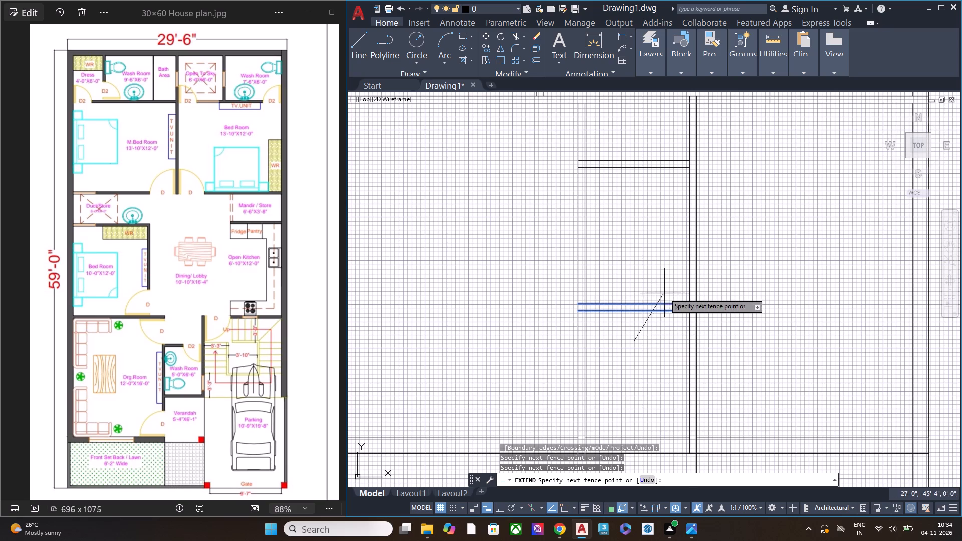
{"action": "left_click", "coordinate": [671, 286]}
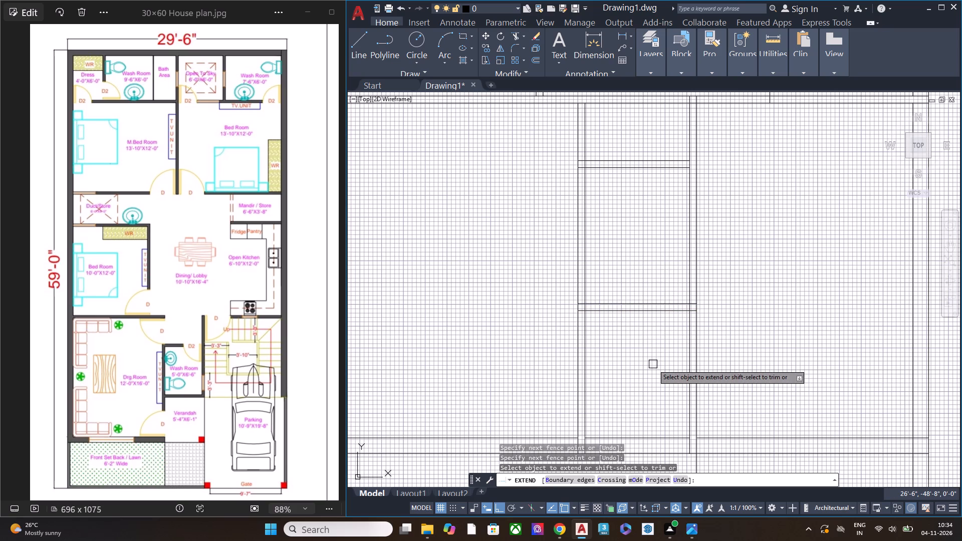
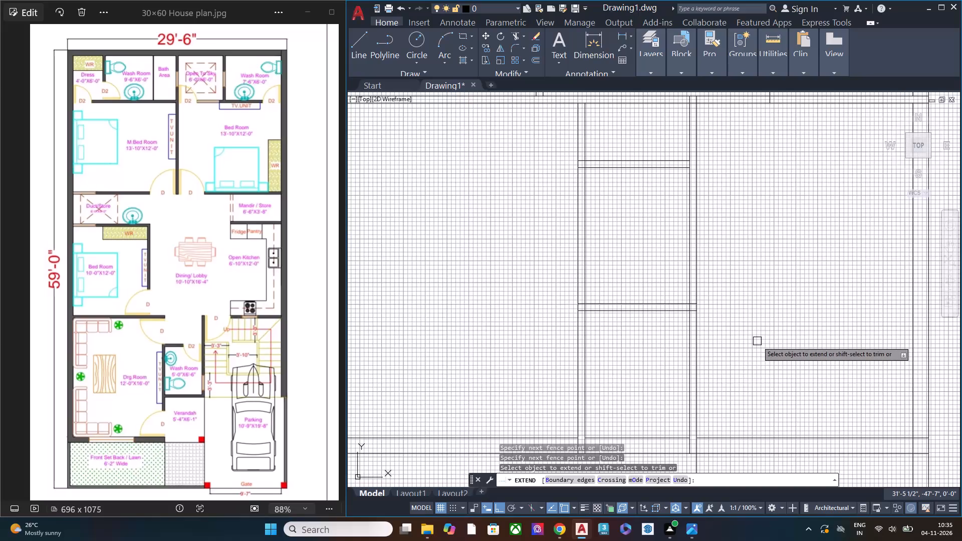
Examine the drafted walls from the wash room and verandah area up to the top row of rooms, checking the wall junctions.
{"action": "key", "text": "space"}
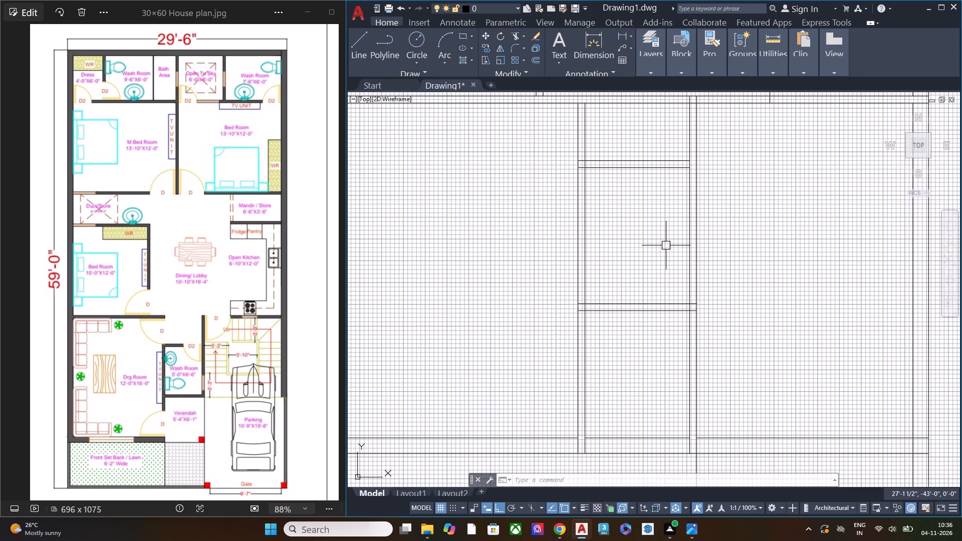
{"action": "middle_click_drag", "start_coordinate": [658, 245], "coordinate": [680, 311]}
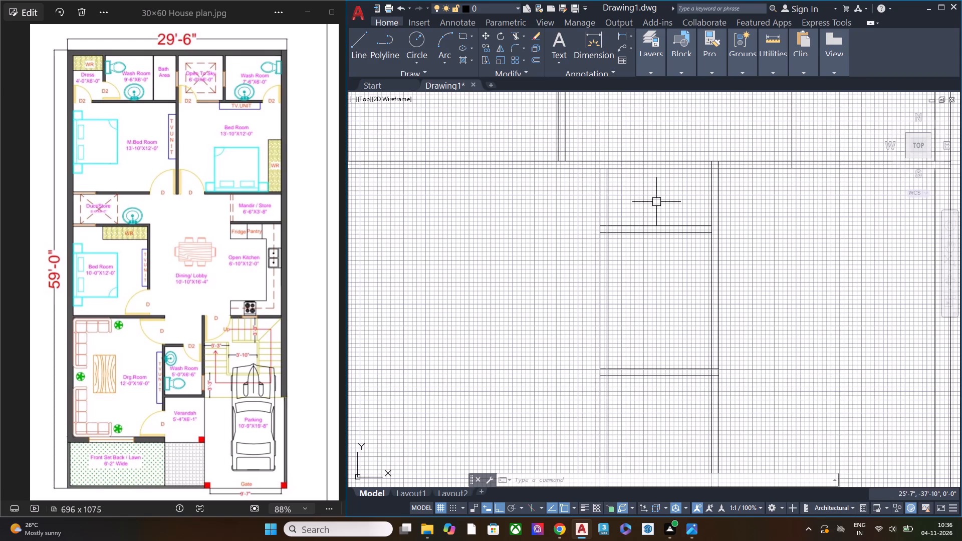
{"action": "scroll", "coordinate": [722, 280], "scroll_direction": "down", "scroll_amount": 2}
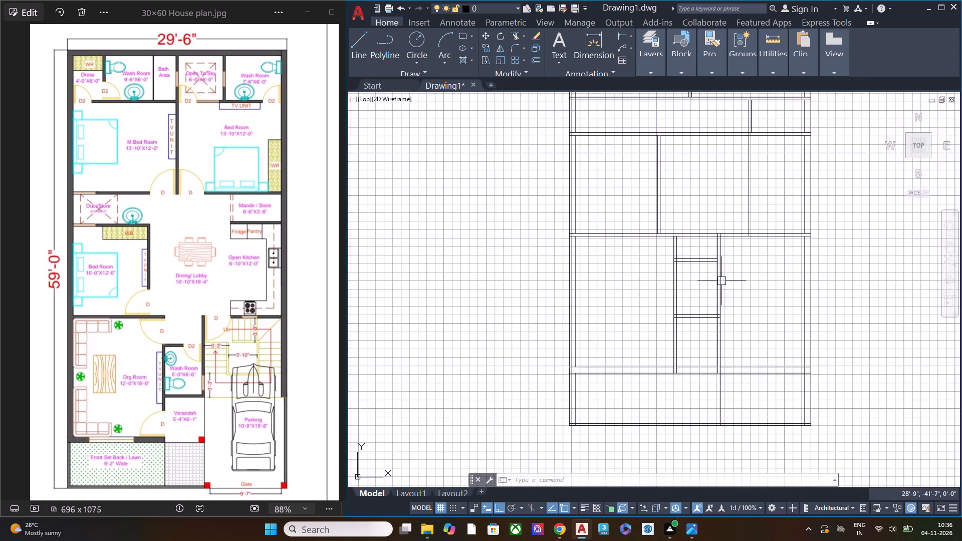
{"action": "middle_click_drag", "start_coordinate": [734, 364], "coordinate": [616, 389]}
{"action": "middle_click_drag", "start_coordinate": [654, 284], "coordinate": [658, 447]}
{"action": "middle_click_drag", "start_coordinate": [591, 426], "coordinate": [682, 502]}
{"action": "middle_click_drag", "start_coordinate": [724, 295], "coordinate": [712, 382]}
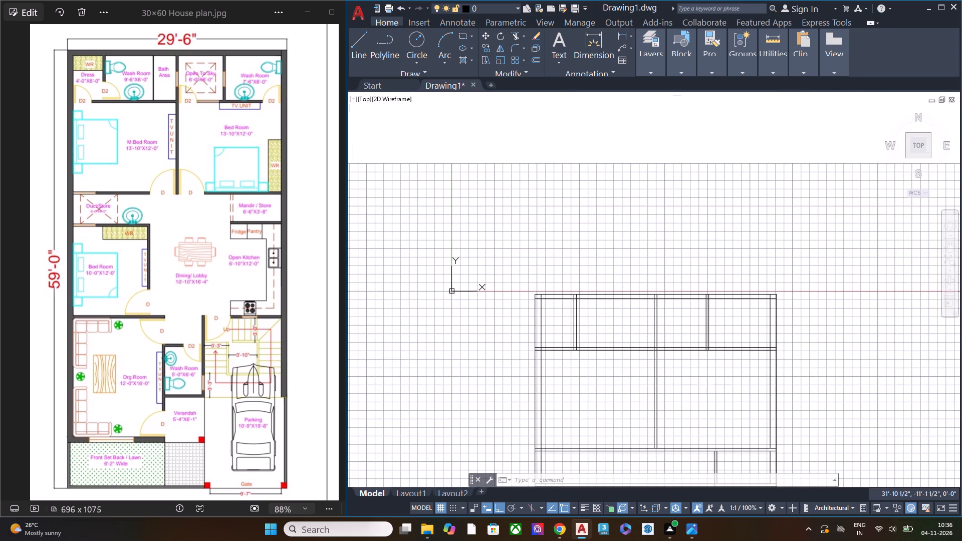
{"action": "scroll", "coordinate": [579, 288], "scroll_direction": "up", "scroll_amount": 1}
{"action": "scroll", "coordinate": [579, 288], "scroll_direction": "down", "scroll_amount": 1}
{"action": "scroll", "coordinate": [579, 288], "scroll_direction": "up", "scroll_amount": 2}
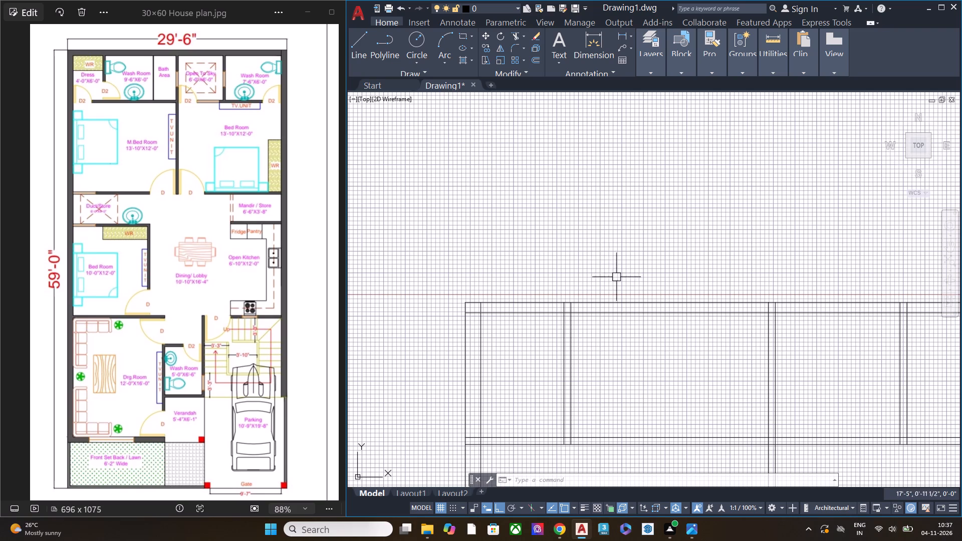
{"action": "scroll", "coordinate": [654, 260], "scroll_direction": "down", "scroll_amount": 1}
{"action": "scroll", "coordinate": [654, 260], "scroll_direction": "up", "scroll_amount": 1}
{"action": "scroll", "coordinate": [654, 260], "scroll_direction": "down", "scroll_amount": 1}
Extend both lines of the wall between the M.Bed Room and the Bed Room down to the lower line of the horizontal wall below.
{"action": "middle_click_drag", "start_coordinate": [672, 336], "coordinate": [525, 229]}
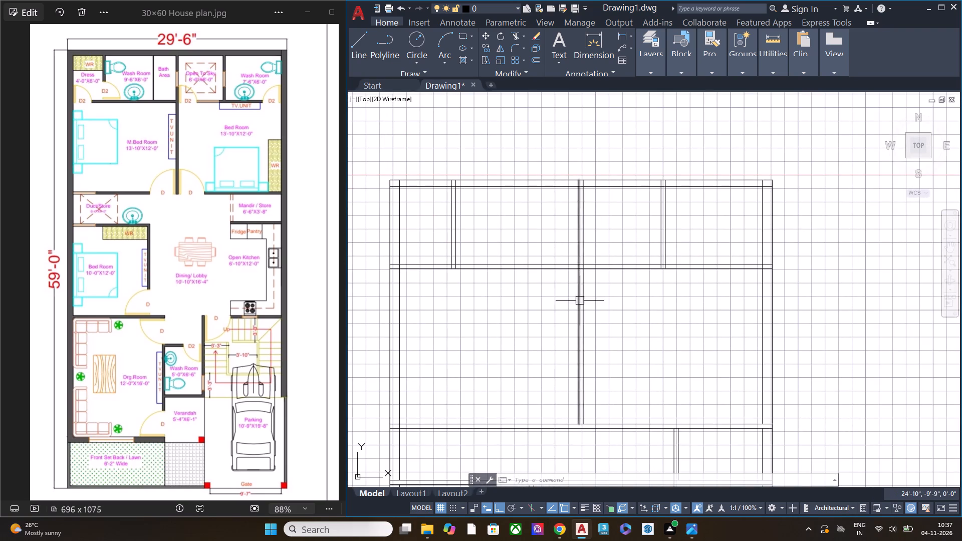
{"action": "middle_click_drag", "start_coordinate": [590, 356], "coordinate": [599, 279]}
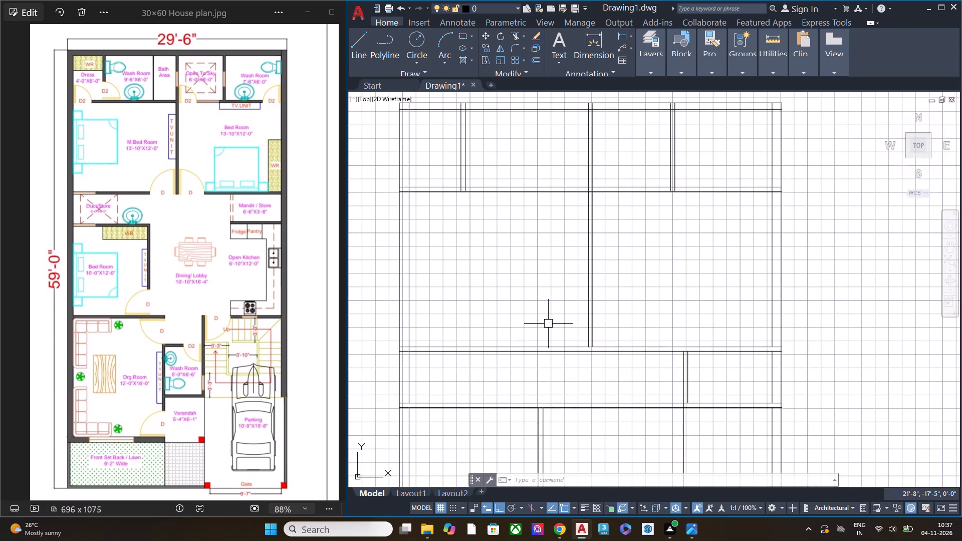
{"action": "type", "text": "ex"}
{"action": "key", "text": "space"}
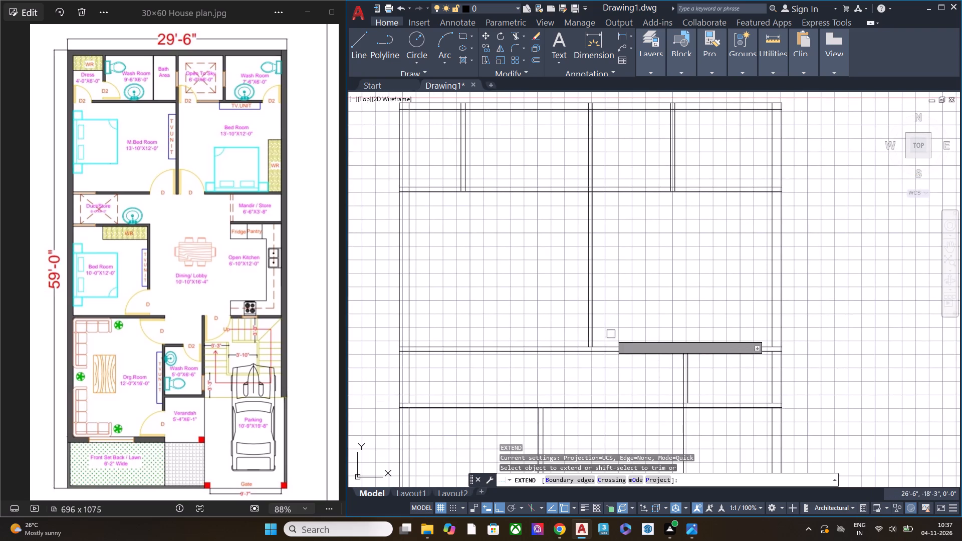
{"action": "left_click", "coordinate": [611, 334]}
{"action": "left_click", "coordinate": [565, 335]}
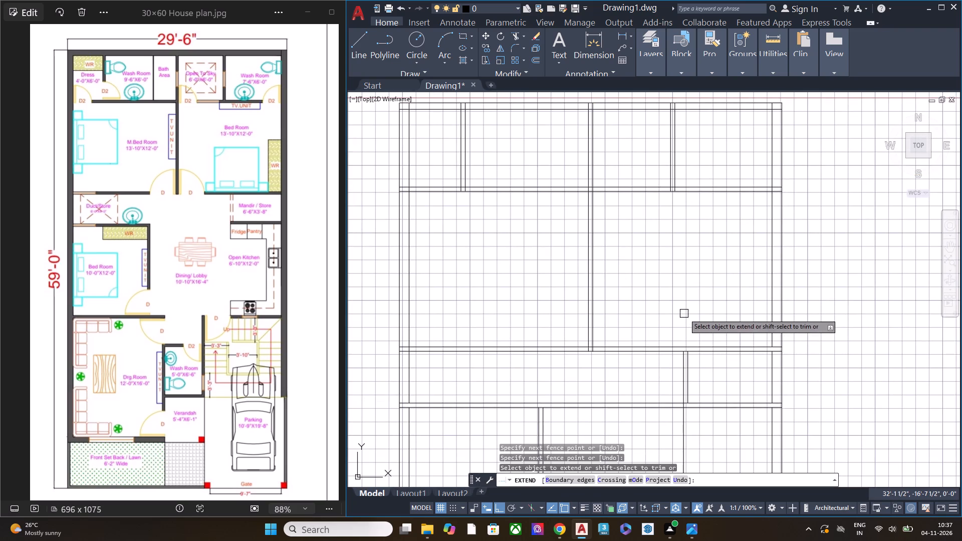
{"action": "key", "text": "space"}
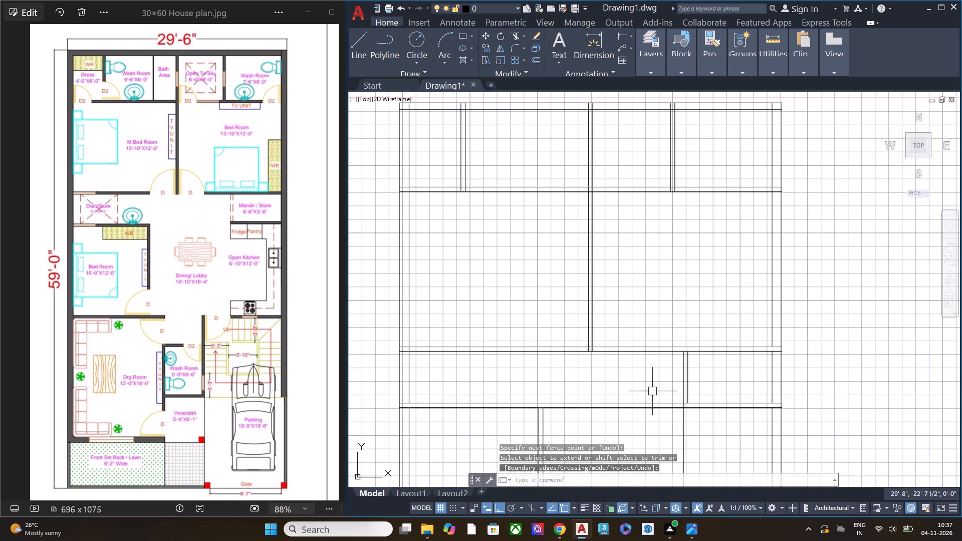
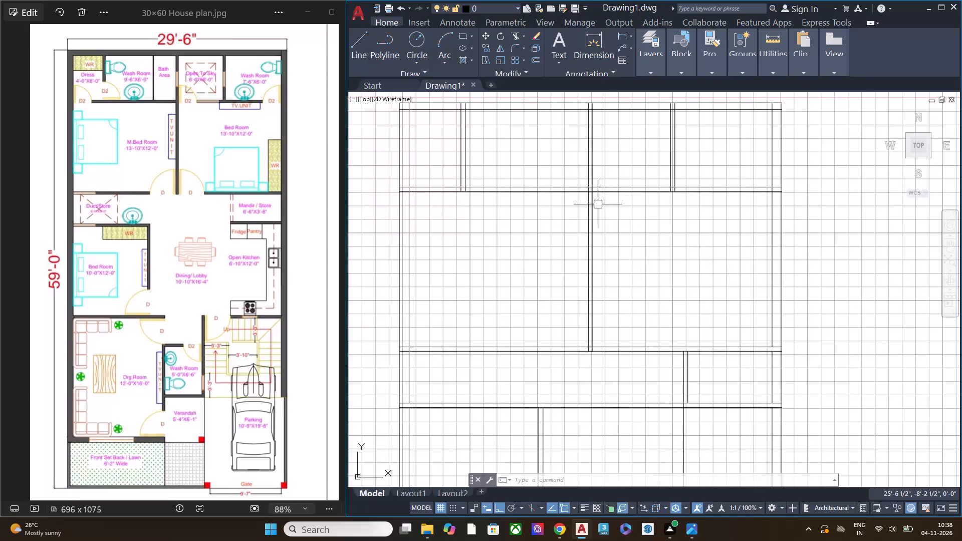
Examine the drafted walls from the top row of rooms down to the wash room for untrimmed junctions.
{"action": "scroll", "coordinate": [591, 203], "scroll_direction": "down", "scroll_amount": 1}
{"action": "scroll", "coordinate": [591, 203], "scroll_direction": "up", "scroll_amount": 1}
{"action": "scroll", "coordinate": [591, 203], "scroll_direction": "down", "scroll_amount": 1}
{"action": "middle_click_drag", "start_coordinate": [651, 230], "coordinate": [639, 233]}
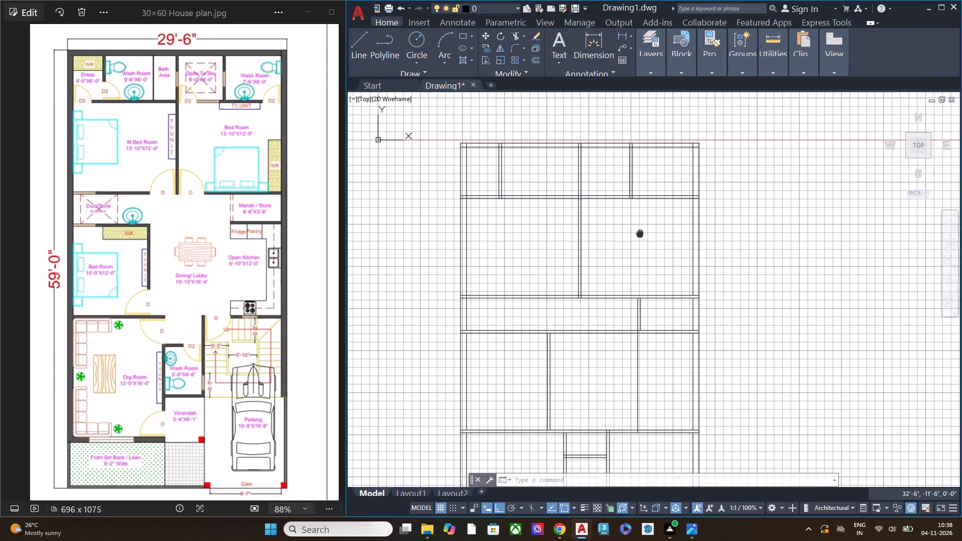
{"action": "middle_click_drag", "start_coordinate": [639, 233], "coordinate": [570, 224]}
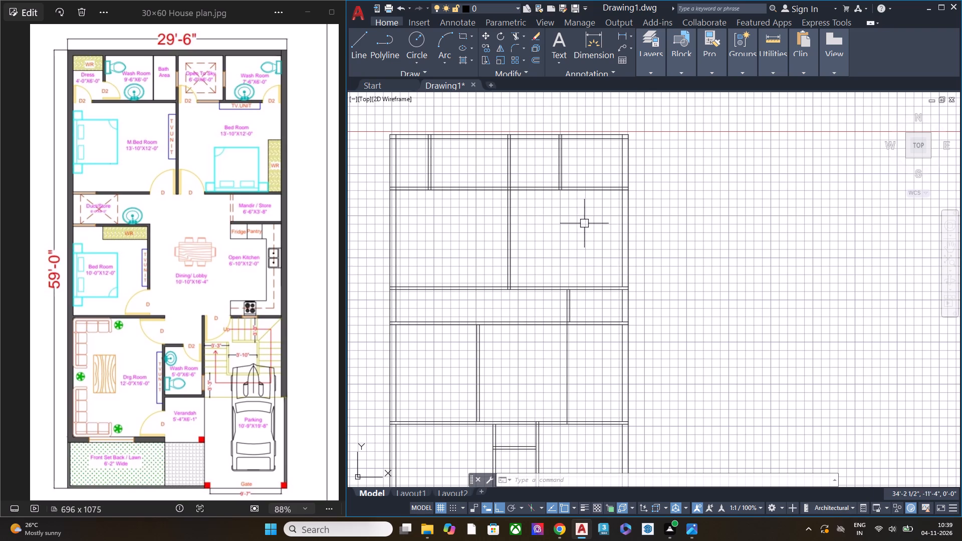
{"action": "middle_click_drag", "start_coordinate": [523, 240], "coordinate": [663, 266]}
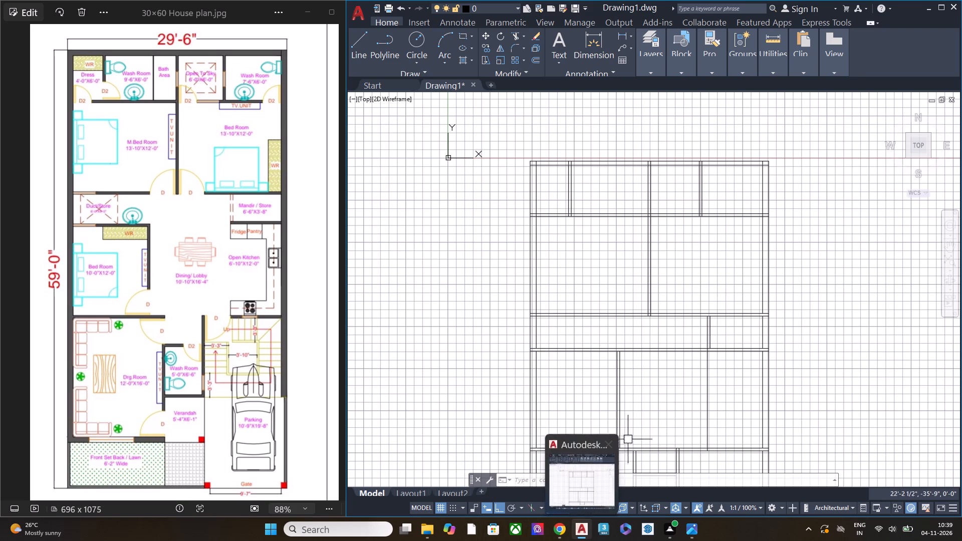
{"action": "middle_click_drag", "start_coordinate": [662, 257], "coordinate": [607, 329]}
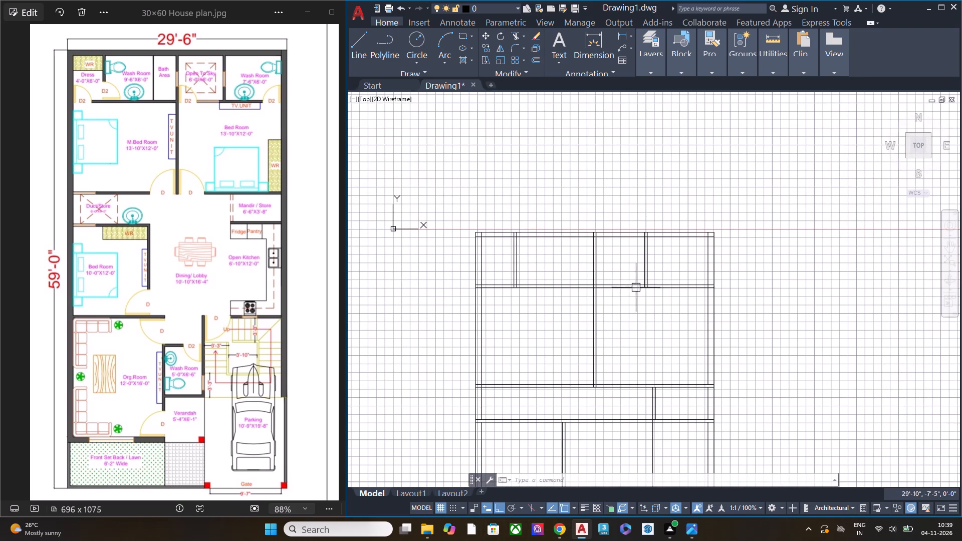
{"action": "scroll", "coordinate": [540, 256], "scroll_direction": "up", "scroll_amount": 3}
{"action": "scroll", "coordinate": [531, 257], "scroll_direction": "down", "scroll_amount": 1}
{"action": "scroll", "coordinate": [531, 257], "scroll_direction": "up", "scroll_amount": 1}
{"action": "scroll", "coordinate": [539, 283], "scroll_direction": "down", "scroll_amount": 1}
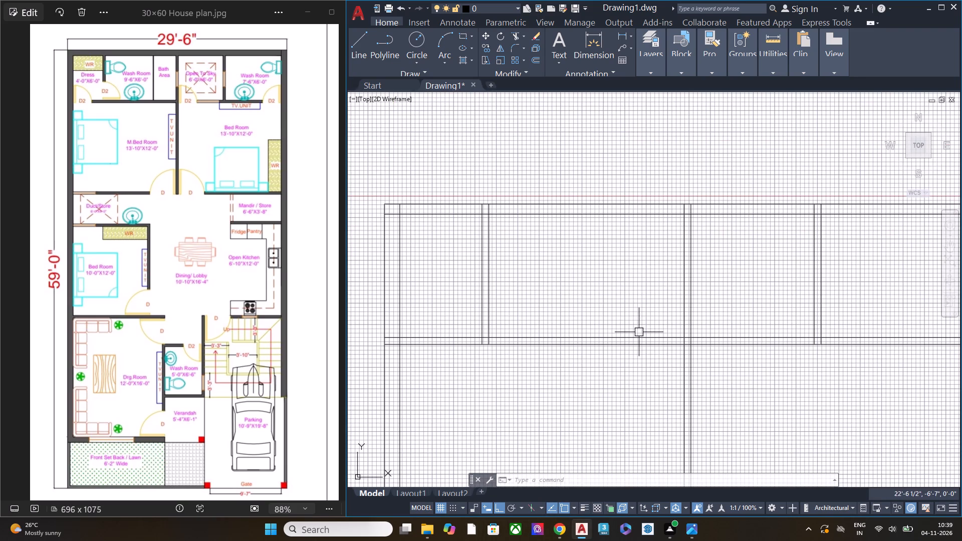
Trim the overlapping ends of the inner wall lines at the top-left corner of the outer walls.
{"action": "middle_click_drag", "start_coordinate": [629, 315], "coordinate": [629, 285]}
{"action": "type", "text": "tr"}
{"action": "key", "text": "space"}
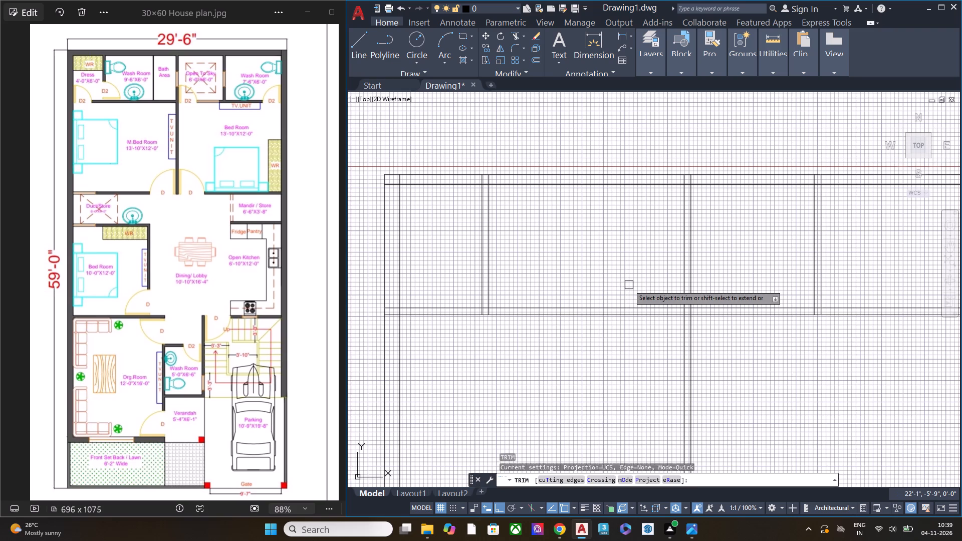
{"action": "key", "text": "space"}
{"action": "scroll", "coordinate": [395, 169], "scroll_direction": "down", "scroll_amount": 1}
{"action": "scroll", "coordinate": [401, 171], "scroll_direction": "up", "scroll_amount": 1}
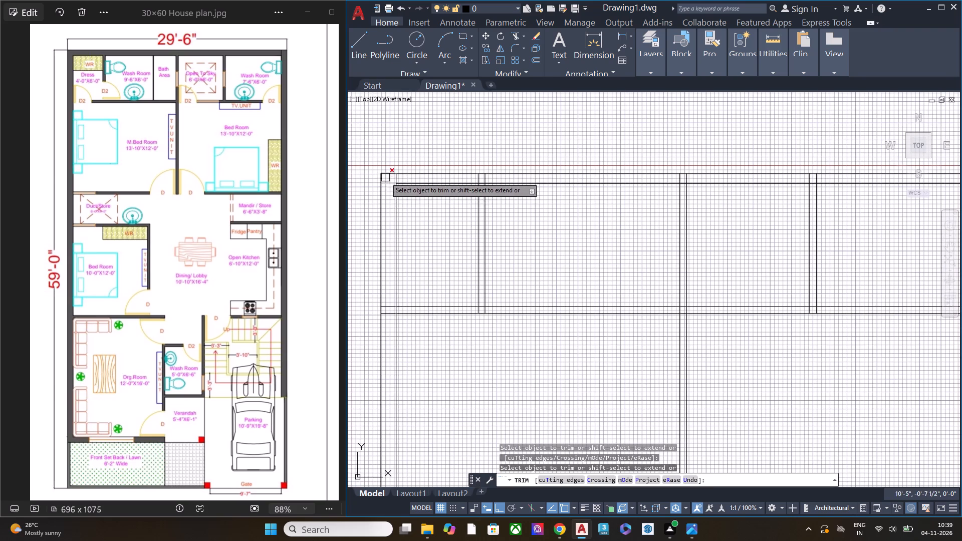
{"action": "scroll", "coordinate": [386, 176], "scroll_direction": "up", "scroll_amount": 6}
{"action": "left_click", "coordinate": [421, 297]}
{"action": "left_click", "coordinate": [417, 228]}
{"action": "left_click_drag", "start_coordinate": [414, 221], "coordinate": [439, 216]}
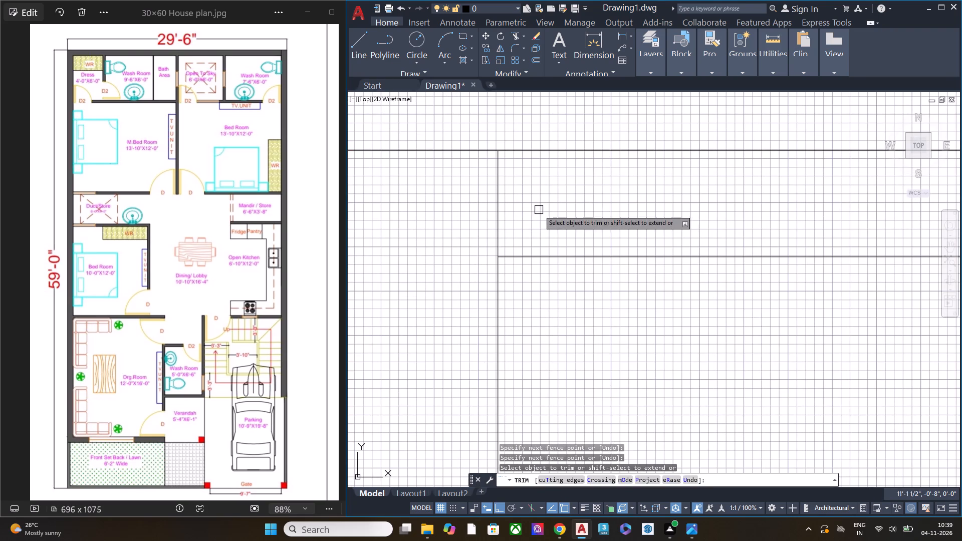
{"action": "left_click_drag", "start_coordinate": [539, 210], "coordinate": [444, 210]}
Trim both lines of the Dress and Wash Room partition where they cross the top outer wall.
{"action": "scroll", "coordinate": [454, 208], "scroll_direction": "down", "scroll_amount": 8}
{"action": "scroll", "coordinate": [476, 209], "scroll_direction": "up", "scroll_amount": 3}
{"action": "scroll", "coordinate": [476, 209], "scroll_direction": "down", "scroll_amount": 1}
{"action": "scroll", "coordinate": [574, 210], "scroll_direction": "up", "scroll_amount": 4}
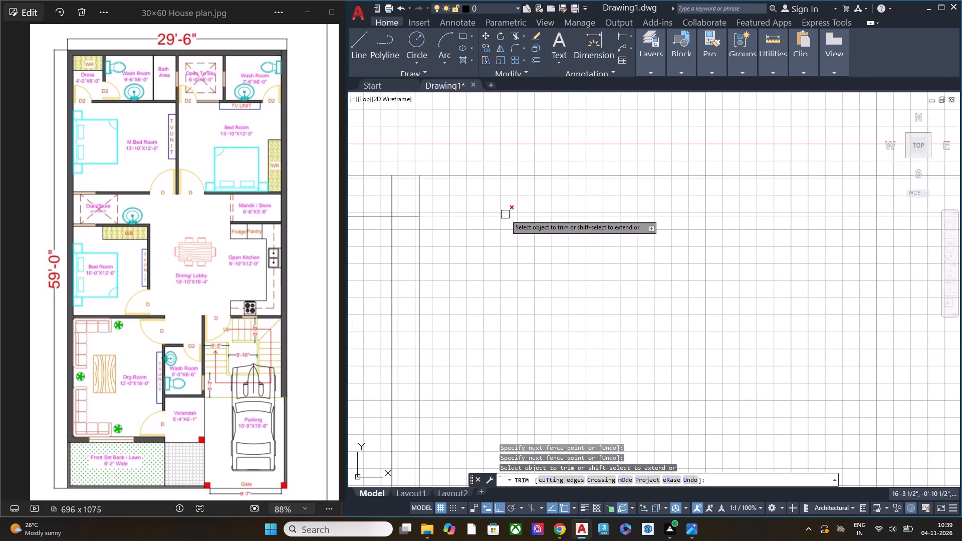
{"action": "left_click", "coordinate": [448, 201]}
{"action": "left_click", "coordinate": [382, 196]}
{"action": "scroll", "coordinate": [504, 236], "scroll_direction": "down", "scroll_amount": 2}
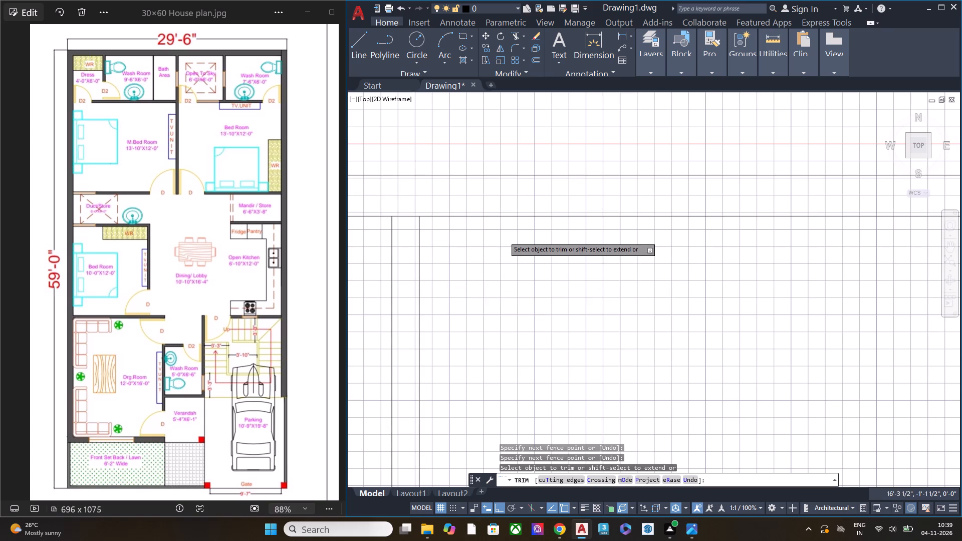
Trim both lines of the central wall where they cross the thickness of the top outer wall.
{"action": "scroll", "coordinate": [504, 238], "scroll_direction": "down", "scroll_amount": 2}
{"action": "scroll", "coordinate": [505, 238], "scroll_direction": "up", "scroll_amount": 1}
{"action": "scroll", "coordinate": [505, 238], "scroll_direction": "down", "scroll_amount": 1}
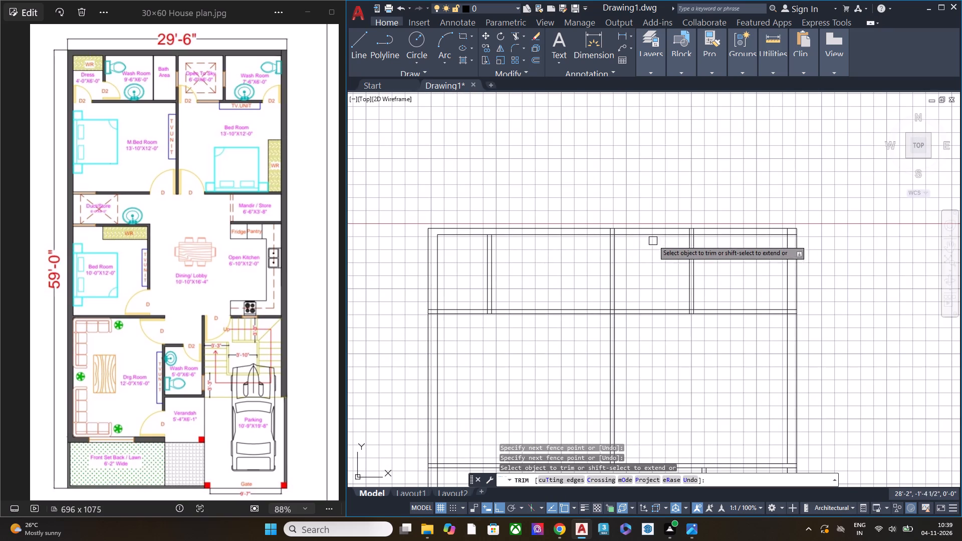
{"action": "scroll", "coordinate": [594, 224], "scroll_direction": "up", "scroll_amount": 4}
{"action": "left_click", "coordinate": [740, 269]}
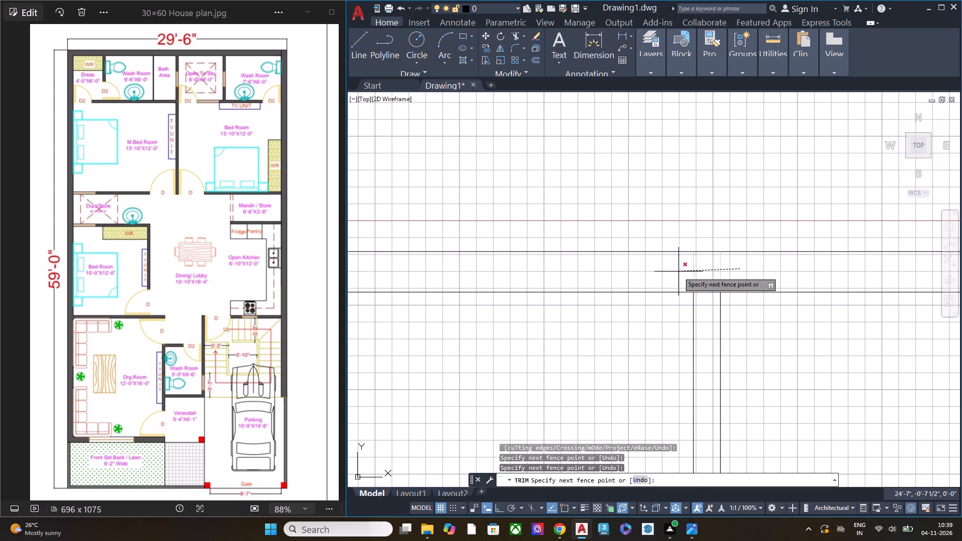
{"action": "left_click", "coordinate": [677, 272]}
Trim both lines of the partition between Open To Sky and the Wash Room where they cross the top outer wall.
{"action": "scroll", "coordinate": [578, 262], "scroll_direction": "down", "scroll_amount": 4}
{"action": "scroll", "coordinate": [562, 263], "scroll_direction": "up", "scroll_amount": 2}
{"action": "scroll", "coordinate": [560, 264], "scroll_direction": "down", "scroll_amount": 1}
{"action": "scroll", "coordinate": [742, 260], "scroll_direction": "up", "scroll_amount": 1}
{"action": "scroll", "coordinate": [742, 260], "scroll_direction": "down", "scroll_amount": 1}
{"action": "scroll", "coordinate": [742, 260], "scroll_direction": "up", "scroll_amount": 2}
{"action": "scroll", "coordinate": [740, 260], "scroll_direction": "down", "scroll_amount": 1}
{"action": "scroll", "coordinate": [732, 261], "scroll_direction": "up", "scroll_amount": 1}
{"action": "scroll", "coordinate": [572, 272], "scroll_direction": "up", "scroll_amount": 4}
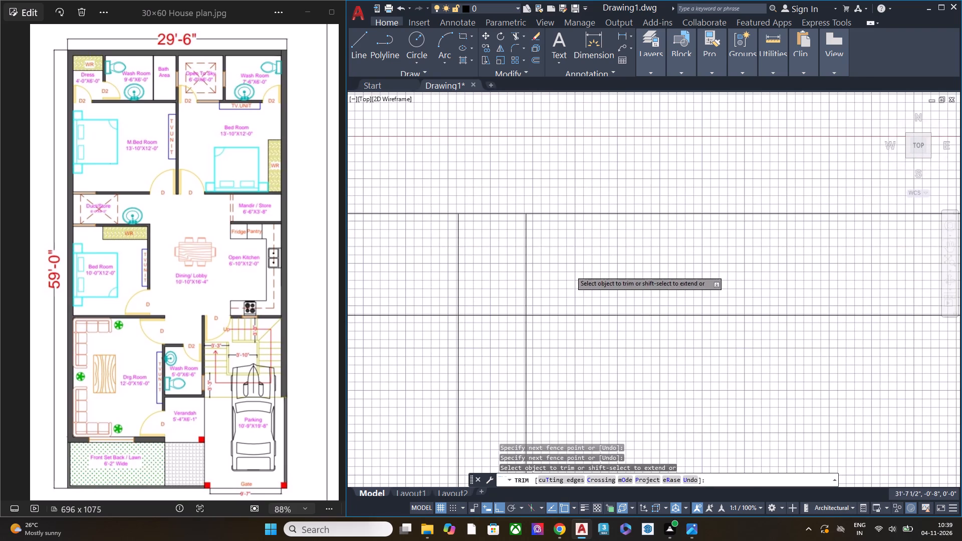
{"action": "left_click", "coordinate": [571, 270]}
{"action": "left_click", "coordinate": [459, 269]}
{"action": "left_click", "coordinate": [460, 269]}
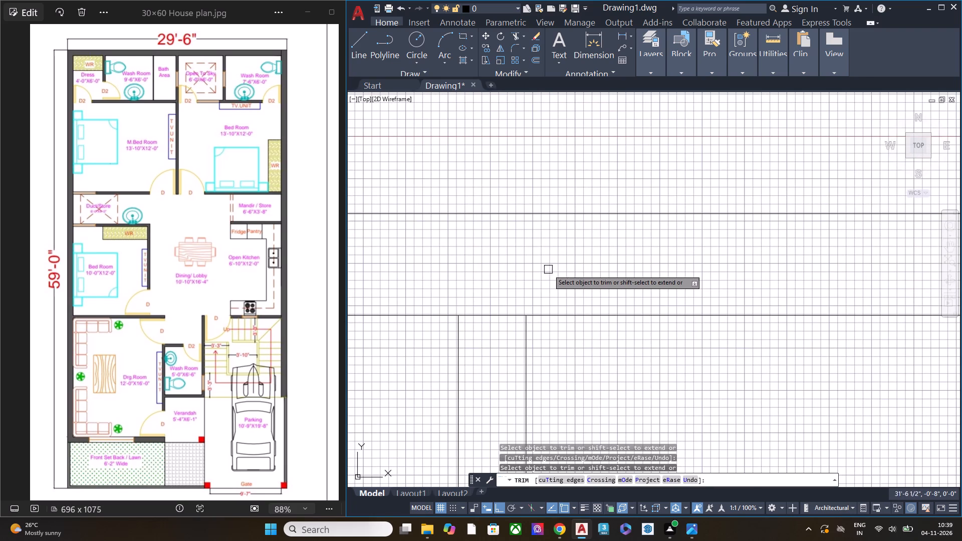
Trim the overlapping ends of the inner wall lines at the top-right corner of the outer walls.
{"action": "scroll", "coordinate": [548, 269], "scroll_direction": "down", "scroll_amount": 2}
{"action": "scroll", "coordinate": [551, 269], "scroll_direction": "up", "scroll_amount": 1}
{"action": "scroll", "coordinate": [557, 271], "scroll_direction": "down", "scroll_amount": 4}
{"action": "scroll", "coordinate": [813, 270], "scroll_direction": "up", "scroll_amount": 2}
{"action": "scroll", "coordinate": [806, 270], "scroll_direction": "down", "scroll_amount": 2}
{"action": "scroll", "coordinate": [806, 270], "scroll_direction": "up", "scroll_amount": 1}
{"action": "left_click", "coordinate": [786, 315]}
{"action": "left_click", "coordinate": [786, 272]}
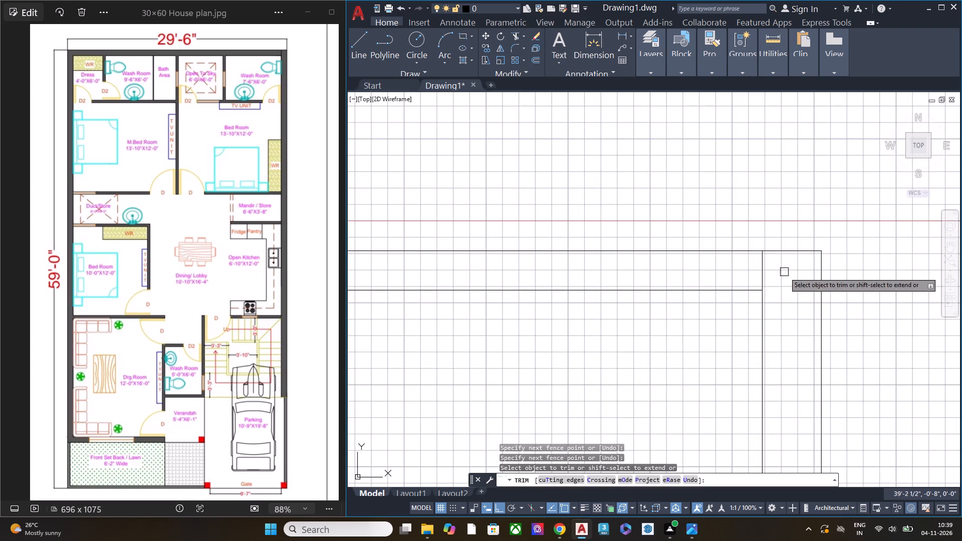
{"action": "left_click", "coordinate": [767, 267]}
{"action": "left_click", "coordinate": [700, 268]}
{"action": "scroll", "coordinate": [727, 269], "scroll_direction": "down", "scroll_amount": 2}
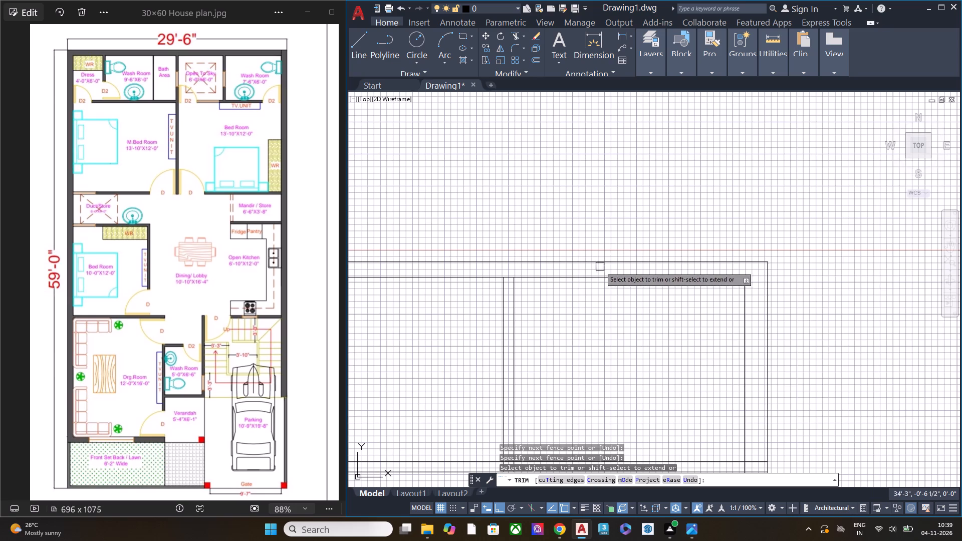
{"action": "scroll", "coordinate": [686, 235], "scroll_direction": "down", "scroll_amount": 2}
{"action": "scroll", "coordinate": [687, 234], "scroll_direction": "up", "scroll_amount": 1}
{"action": "scroll", "coordinate": [688, 233], "scroll_direction": "down", "scroll_amount": 1}
{"action": "scroll", "coordinate": [688, 233], "scroll_direction": "up", "scroll_amount": 2}
{"action": "scroll", "coordinate": [688, 232], "scroll_direction": "down", "scroll_amount": 1}
{"action": "middle_click_drag", "start_coordinate": [592, 286], "coordinate": [599, 239]}
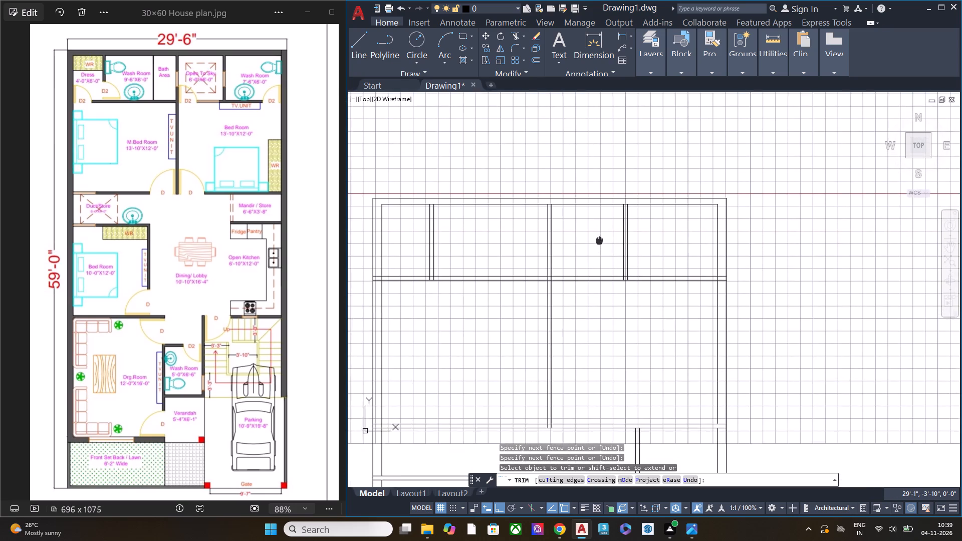
{"action": "middle_click_drag", "start_coordinate": [599, 239], "coordinate": [599, 238]}
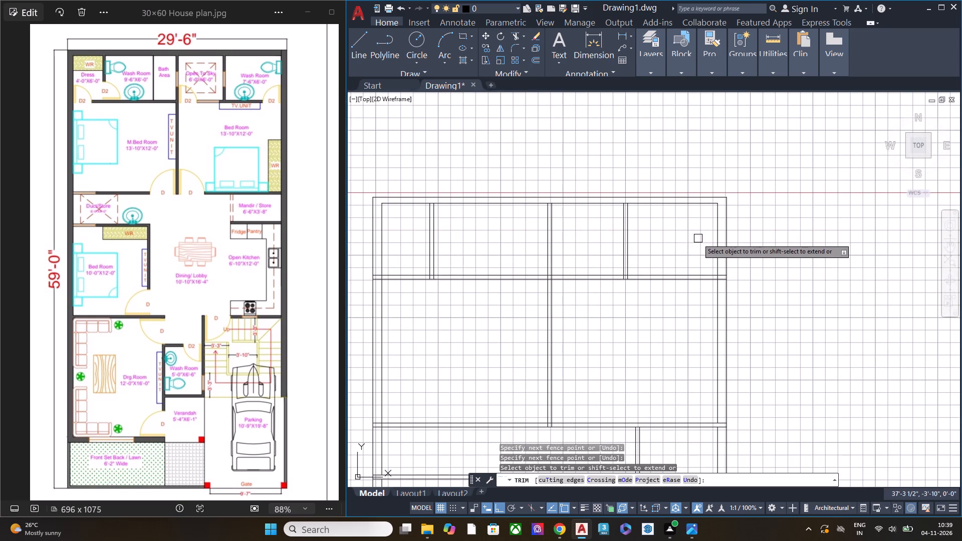
{"action": "key", "text": "space"}
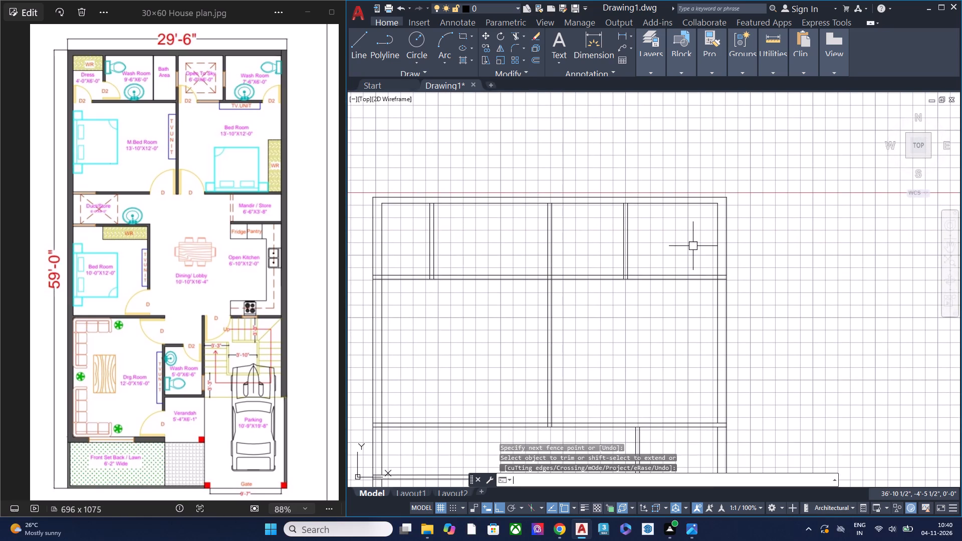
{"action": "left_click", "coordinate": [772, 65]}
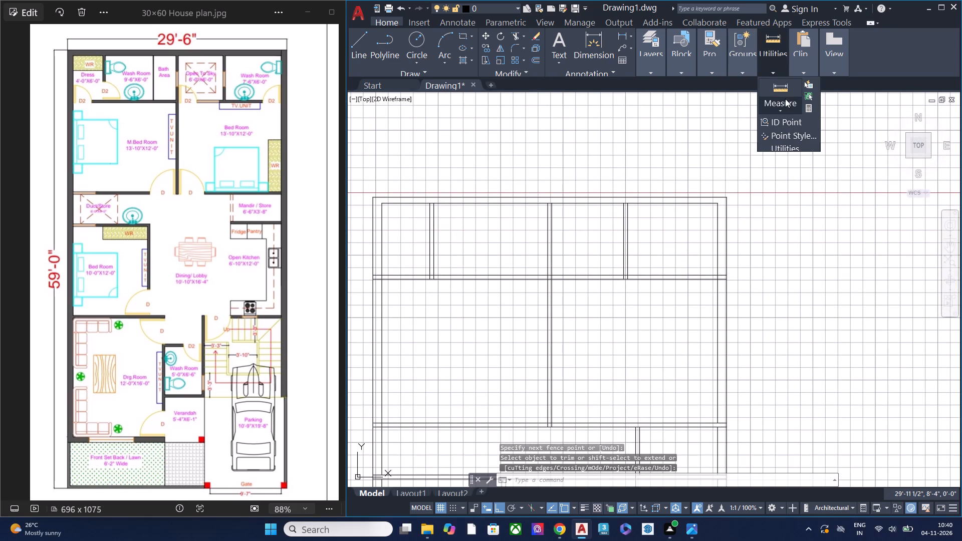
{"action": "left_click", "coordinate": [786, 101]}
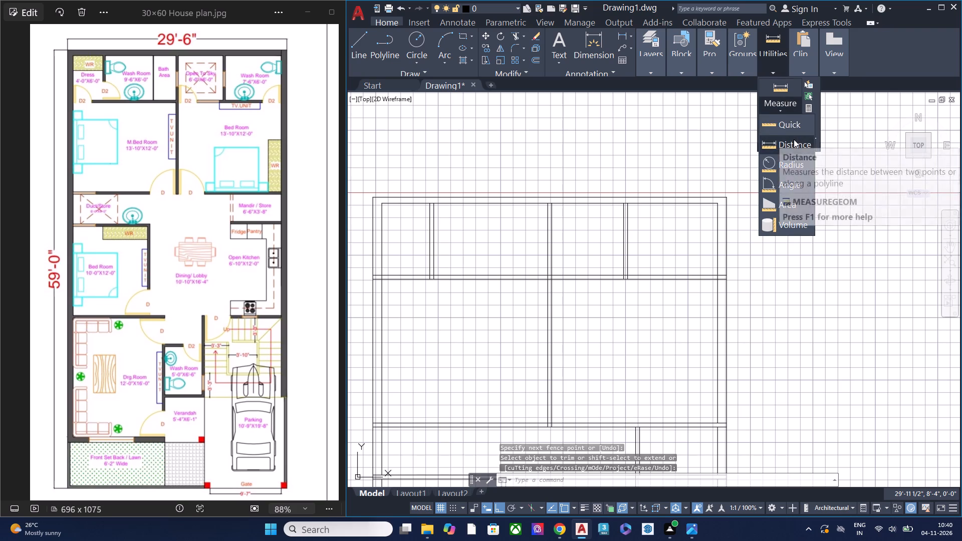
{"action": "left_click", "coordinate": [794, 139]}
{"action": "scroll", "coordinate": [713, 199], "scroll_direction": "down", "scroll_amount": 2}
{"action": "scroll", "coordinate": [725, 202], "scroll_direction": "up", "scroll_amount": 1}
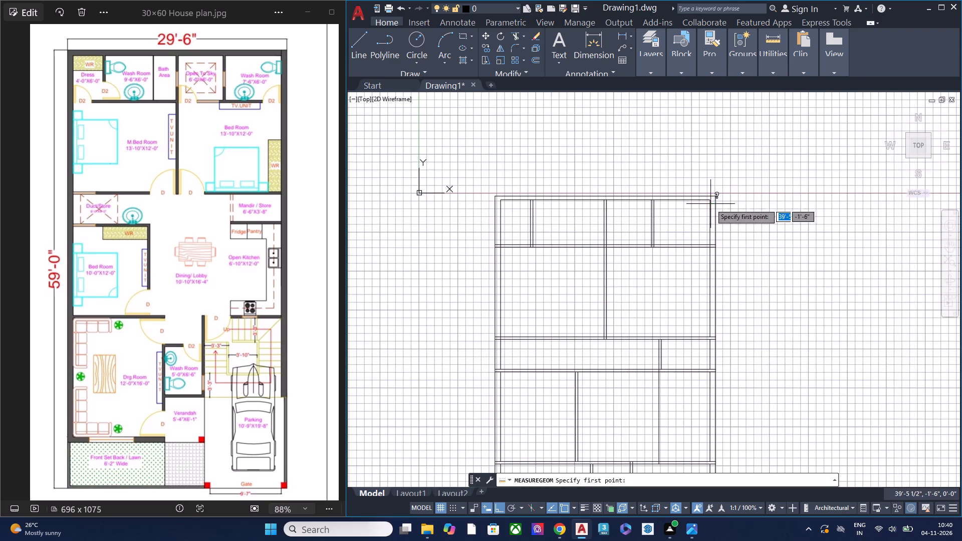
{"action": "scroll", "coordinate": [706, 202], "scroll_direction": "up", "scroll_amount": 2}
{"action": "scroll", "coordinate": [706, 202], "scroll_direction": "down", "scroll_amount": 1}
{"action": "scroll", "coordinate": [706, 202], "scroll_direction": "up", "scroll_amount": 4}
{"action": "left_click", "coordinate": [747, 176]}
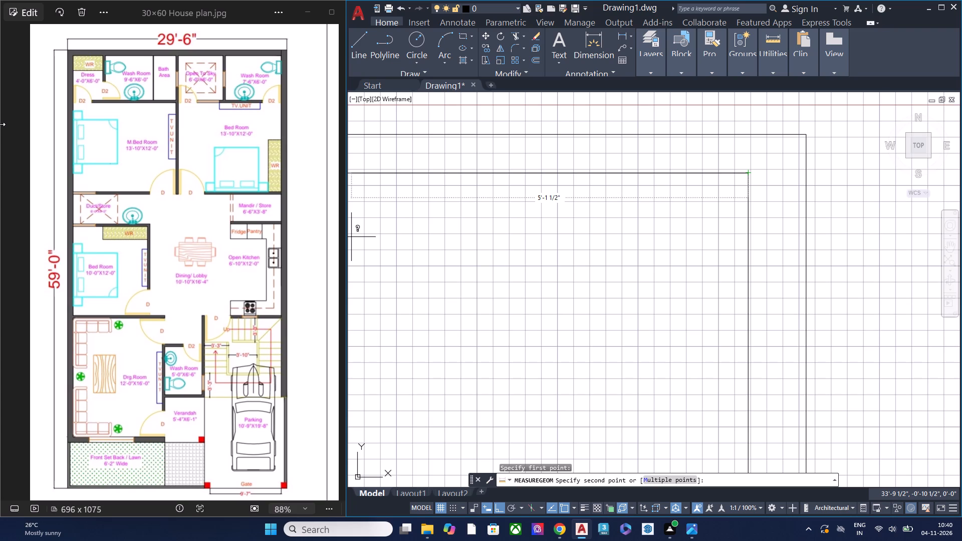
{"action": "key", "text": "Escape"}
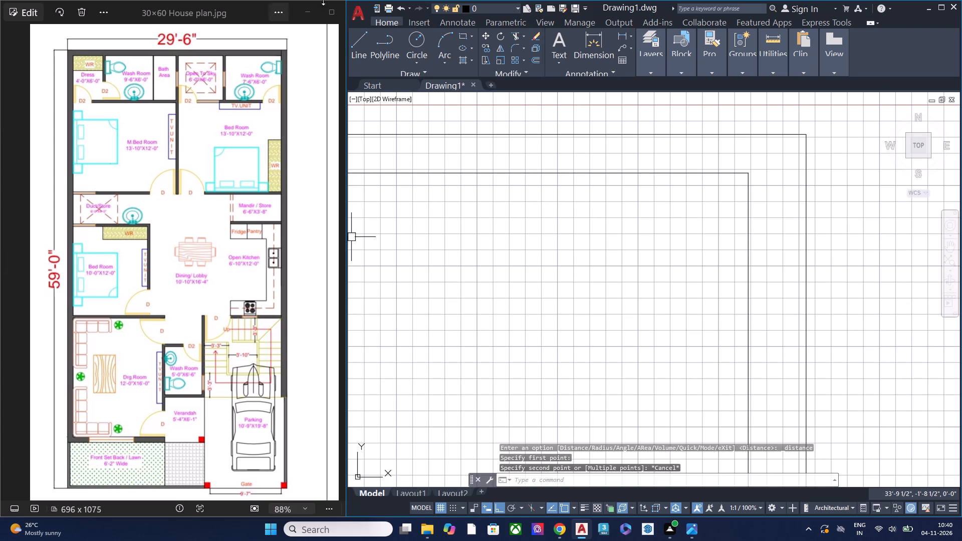
Measure the plan's overall length along the left outer wall, from its top outer corner to its bottom corner.
{"action": "scroll", "coordinate": [629, 207], "scroll_direction": "down", "scroll_amount": 5}
{"action": "middle_click_drag", "start_coordinate": [569, 273], "coordinate": [593, 124]}
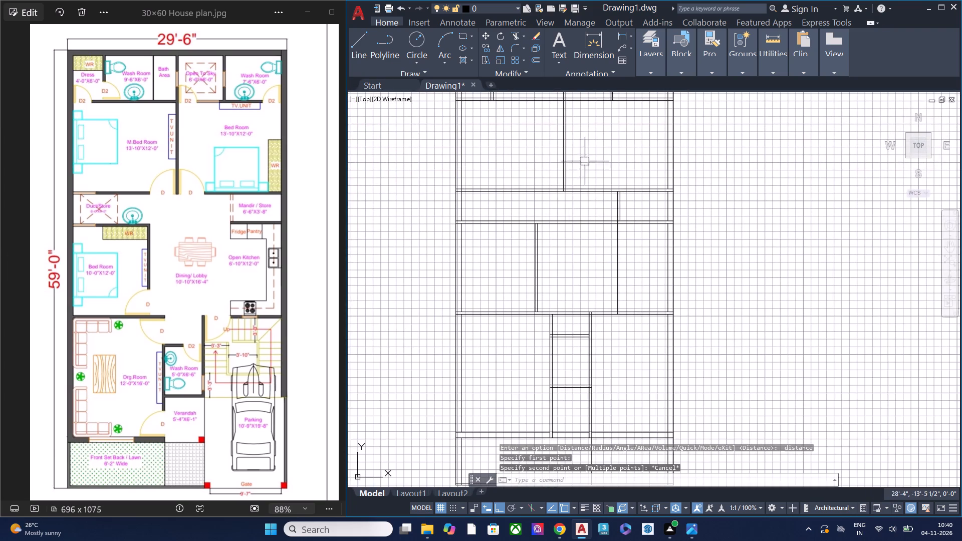
{"action": "middle_click_drag", "start_coordinate": [518, 288], "coordinate": [518, 200]}
{"action": "scroll", "coordinate": [499, 376], "scroll_direction": "up", "scroll_amount": 2}
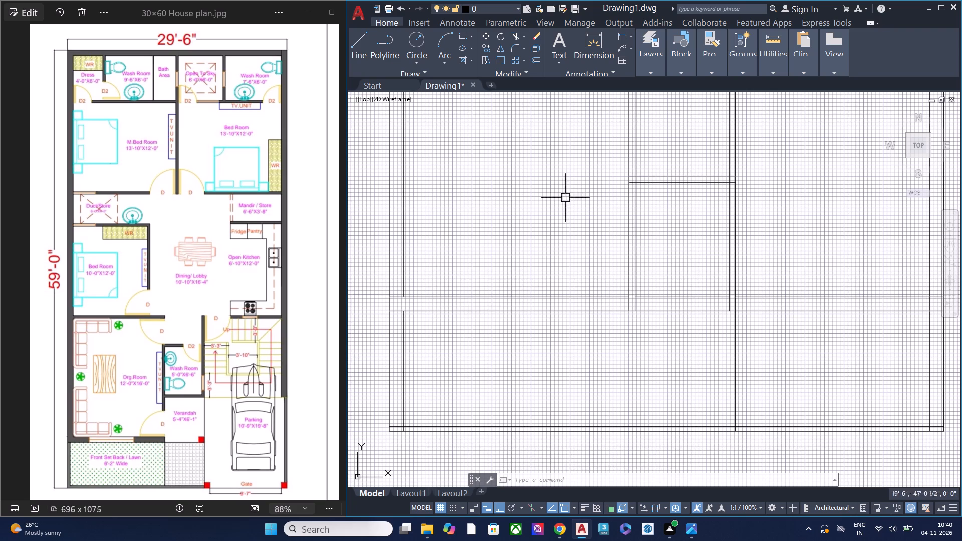
{"action": "middle_click_drag", "start_coordinate": [578, 185], "coordinate": [586, 364]}
{"action": "scroll", "coordinate": [612, 218], "scroll_direction": "down", "scroll_amount": 2}
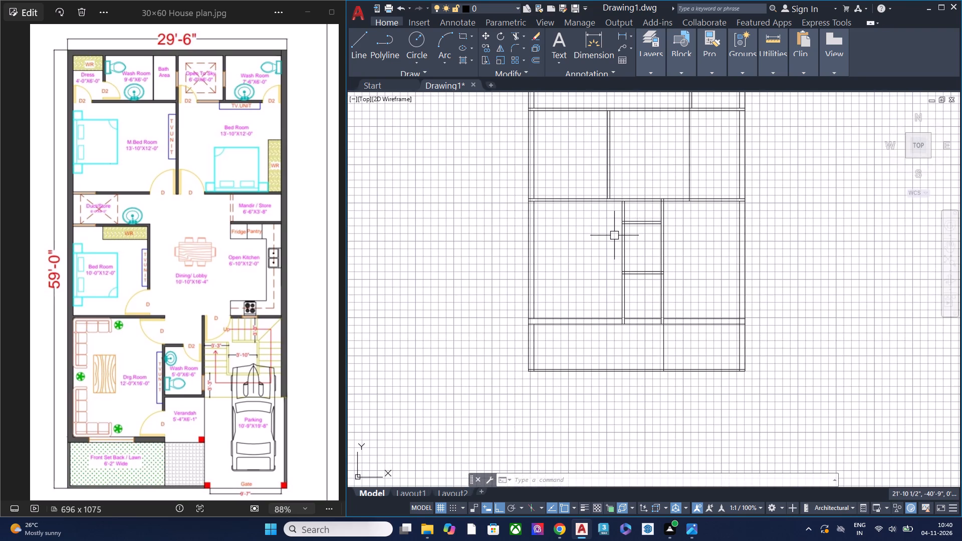
{"action": "middle_click_drag", "start_coordinate": [623, 260], "coordinate": [672, 323]}
{"action": "scroll", "coordinate": [672, 323], "scroll_direction": "down", "scroll_amount": 1}
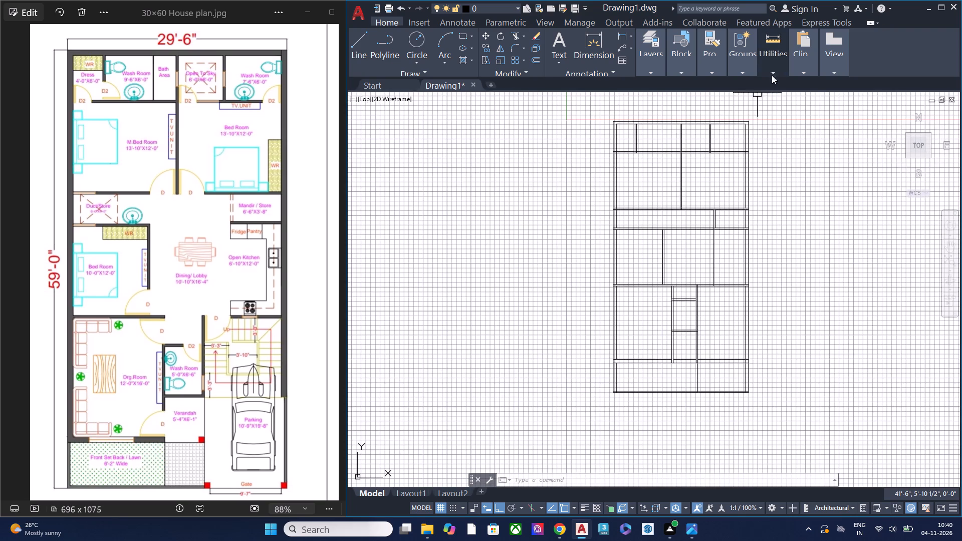
{"action": "left_click", "coordinate": [775, 68]}
{"action": "left_click", "coordinate": [789, 111]}
{"action": "left_click", "coordinate": [792, 145]}
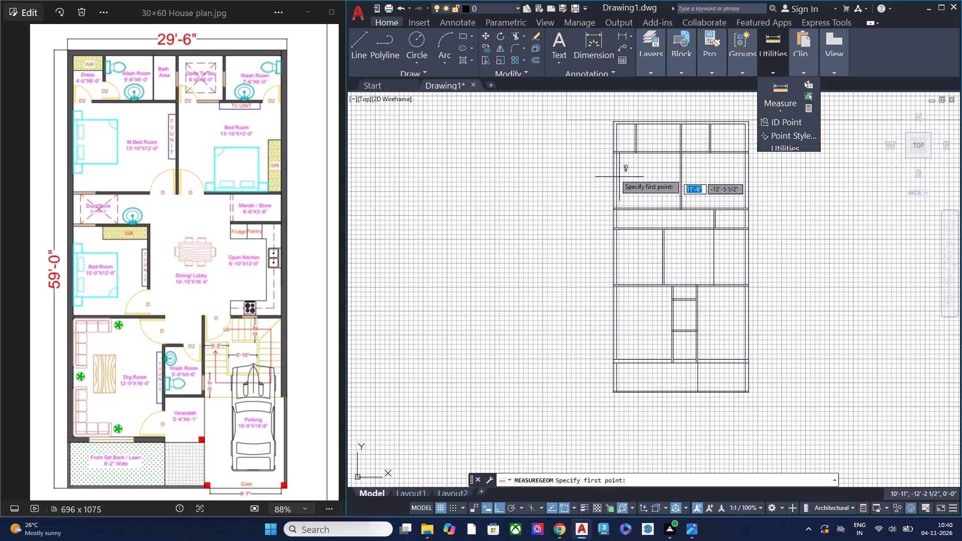
{"action": "scroll", "coordinate": [601, 123], "scroll_direction": "up", "scroll_amount": 1}
{"action": "scroll", "coordinate": [601, 123], "scroll_direction": "down", "scroll_amount": 1}
{"action": "scroll", "coordinate": [601, 123], "scroll_direction": "up", "scroll_amount": 1}
{"action": "left_click", "coordinate": [620, 121]}
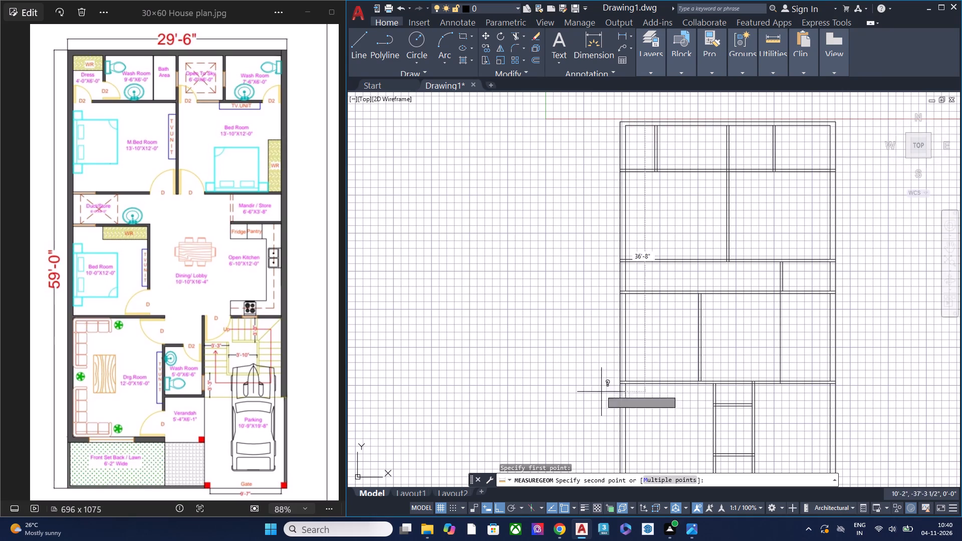
{"action": "scroll", "coordinate": [583, 255], "scroll_direction": "down", "scroll_amount": 1}
{"action": "scroll", "coordinate": [594, 401], "scroll_direction": "up", "scroll_amount": 2}
{"action": "scroll", "coordinate": [608, 255], "scroll_direction": "down", "scroll_amount": 2}
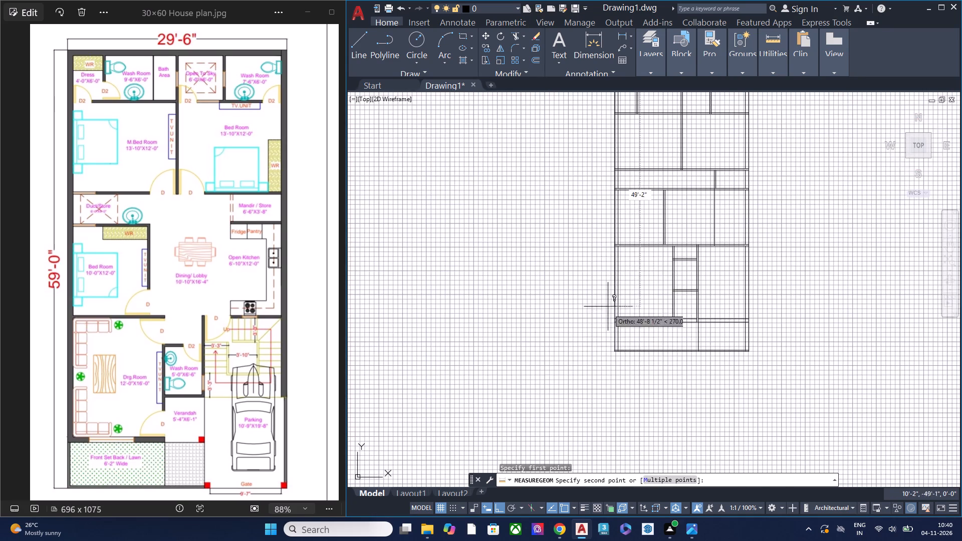
{"action": "scroll", "coordinate": [608, 353], "scroll_direction": "up", "scroll_amount": 2}
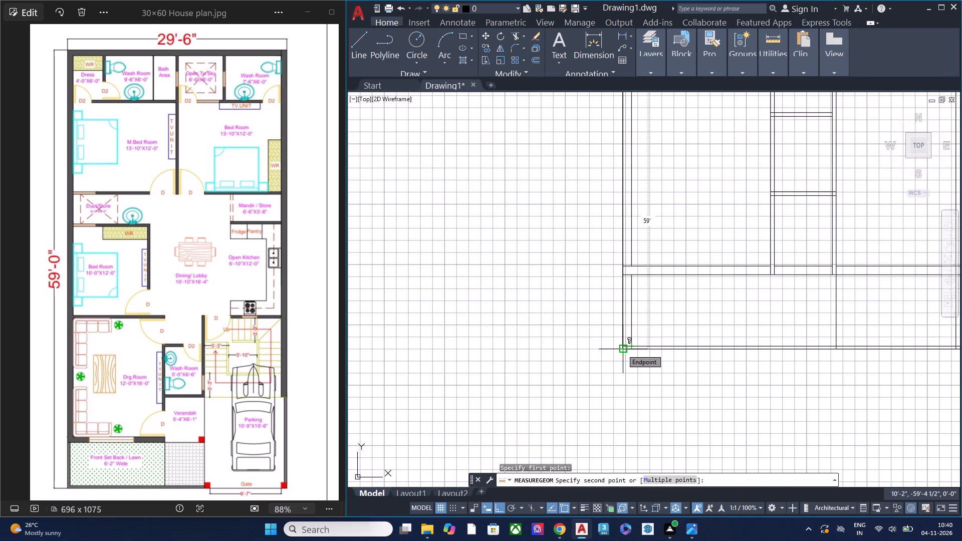
{"action": "key", "text": "Escape"}
{"action": "key", "text": "Escape"}
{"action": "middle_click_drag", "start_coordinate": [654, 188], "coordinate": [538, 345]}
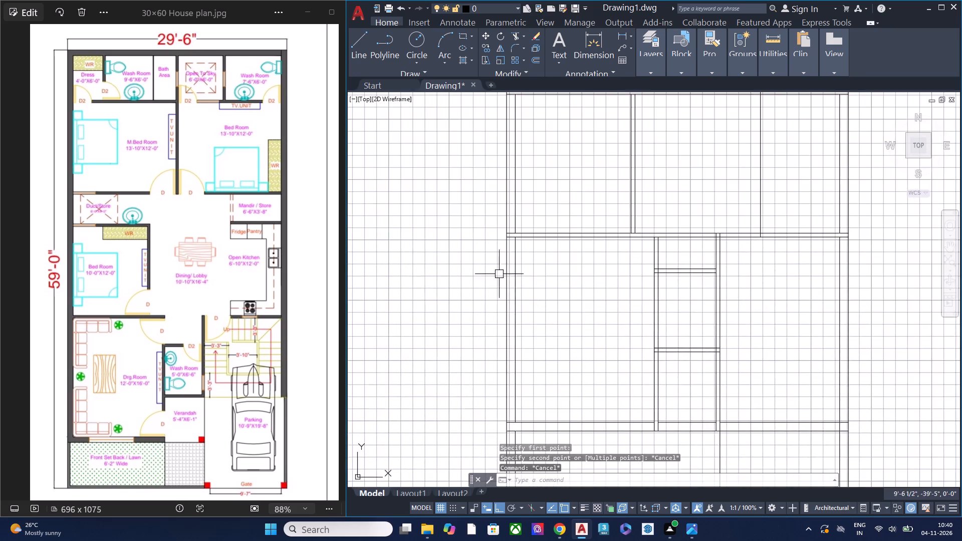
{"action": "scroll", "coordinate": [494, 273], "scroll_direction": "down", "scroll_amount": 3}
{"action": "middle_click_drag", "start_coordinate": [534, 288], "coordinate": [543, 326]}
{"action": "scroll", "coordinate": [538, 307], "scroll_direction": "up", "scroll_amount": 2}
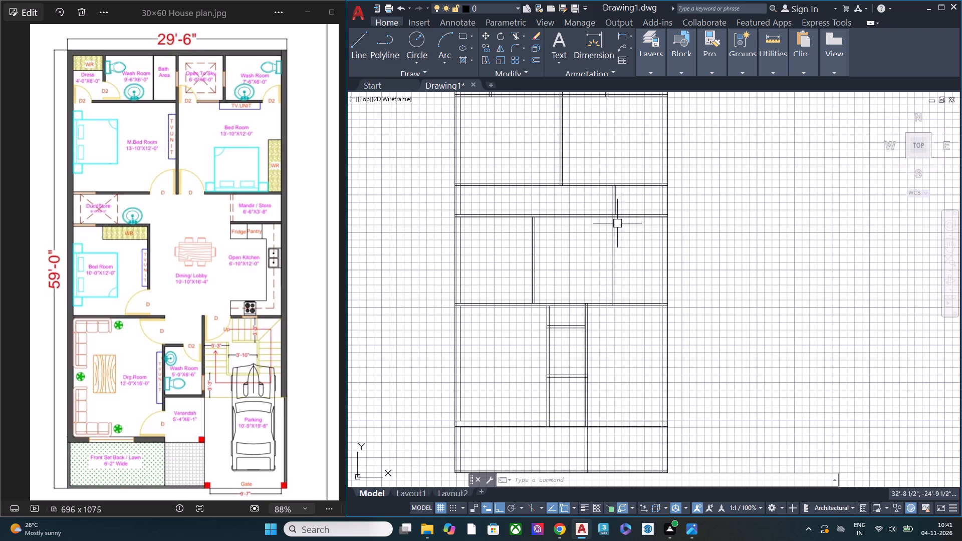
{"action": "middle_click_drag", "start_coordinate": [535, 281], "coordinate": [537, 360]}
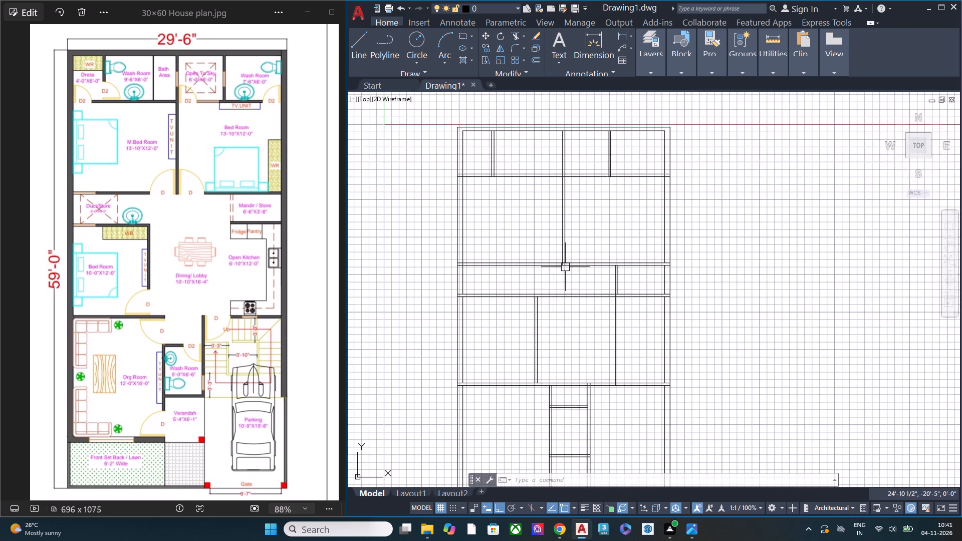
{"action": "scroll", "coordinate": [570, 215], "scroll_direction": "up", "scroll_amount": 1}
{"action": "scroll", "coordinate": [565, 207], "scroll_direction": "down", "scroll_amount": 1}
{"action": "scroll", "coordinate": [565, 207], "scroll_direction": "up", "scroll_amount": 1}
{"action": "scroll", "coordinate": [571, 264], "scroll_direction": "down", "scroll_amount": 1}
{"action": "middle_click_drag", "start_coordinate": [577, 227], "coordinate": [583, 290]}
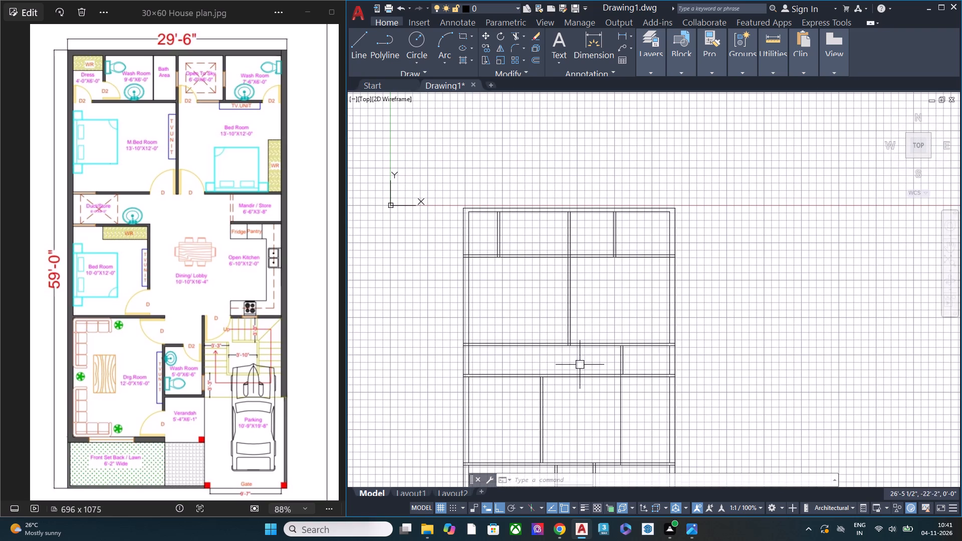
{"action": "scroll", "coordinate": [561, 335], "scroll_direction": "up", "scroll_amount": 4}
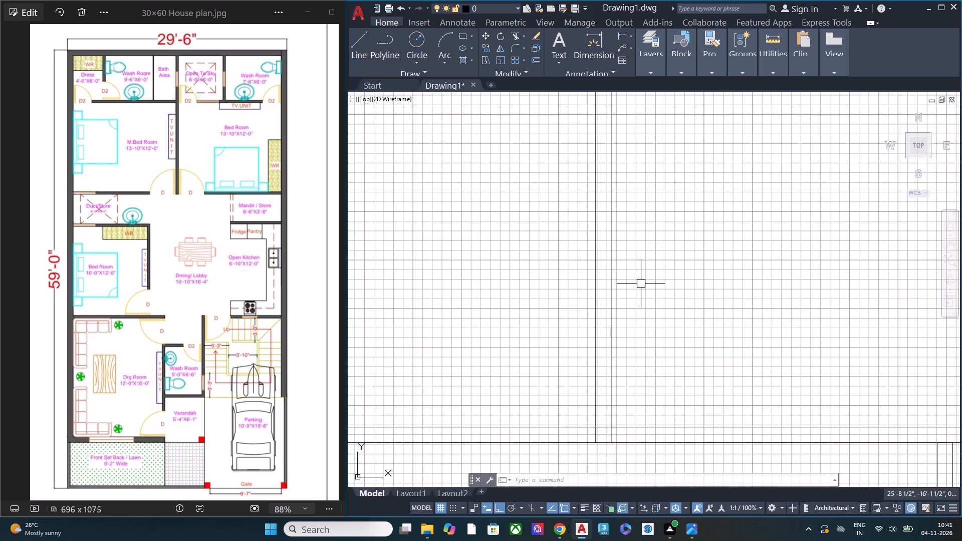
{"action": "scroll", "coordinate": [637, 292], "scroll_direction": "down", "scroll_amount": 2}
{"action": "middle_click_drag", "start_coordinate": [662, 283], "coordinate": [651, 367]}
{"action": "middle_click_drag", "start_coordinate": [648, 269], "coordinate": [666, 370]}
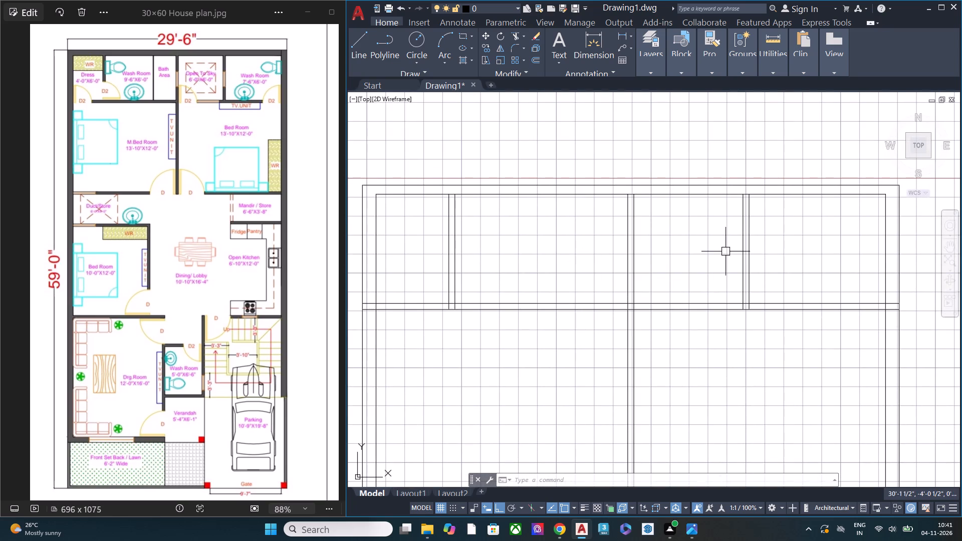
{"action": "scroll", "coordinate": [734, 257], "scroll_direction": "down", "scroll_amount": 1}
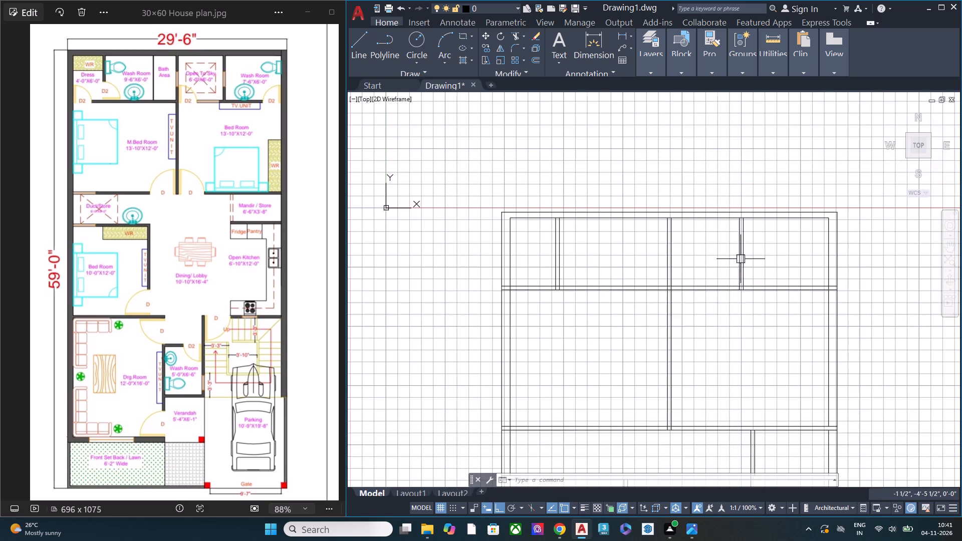
Trim the top outer wall's inner line where the central wall and the Dress/Wash Room partition meet it.
{"action": "middle_click_drag", "start_coordinate": [699, 325], "coordinate": [605, 349]}
{"action": "scroll", "coordinate": [590, 237], "scroll_direction": "up", "scroll_amount": 3}
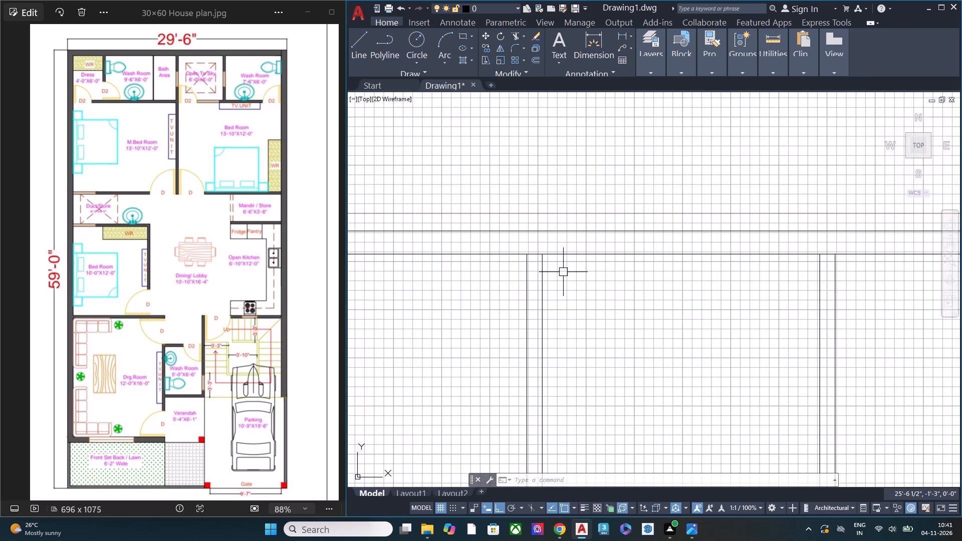
{"action": "type", "text": "tr"}
{"action": "key", "text": "space"}
{"action": "scroll", "coordinate": [534, 254], "scroll_direction": "up", "scroll_amount": 1}
{"action": "scroll", "coordinate": [538, 254], "scroll_direction": "down", "scroll_amount": 2}
{"action": "scroll", "coordinate": [538, 254], "scroll_direction": "up", "scroll_amount": 1}
{"action": "left_click", "coordinate": [538, 254]}
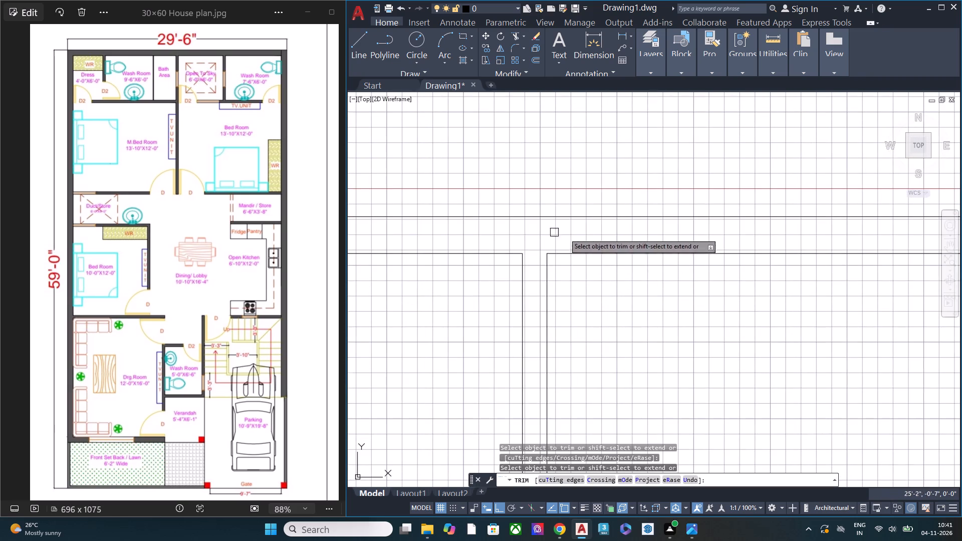
{"action": "scroll", "coordinate": [610, 238], "scroll_direction": "down", "scroll_amount": 4}
{"action": "middle_click_drag", "start_coordinate": [555, 254], "coordinate": [685, 254]}
{"action": "scroll", "coordinate": [643, 238], "scroll_direction": "up", "scroll_amount": 4}
{"action": "left_click", "coordinate": [505, 266]}
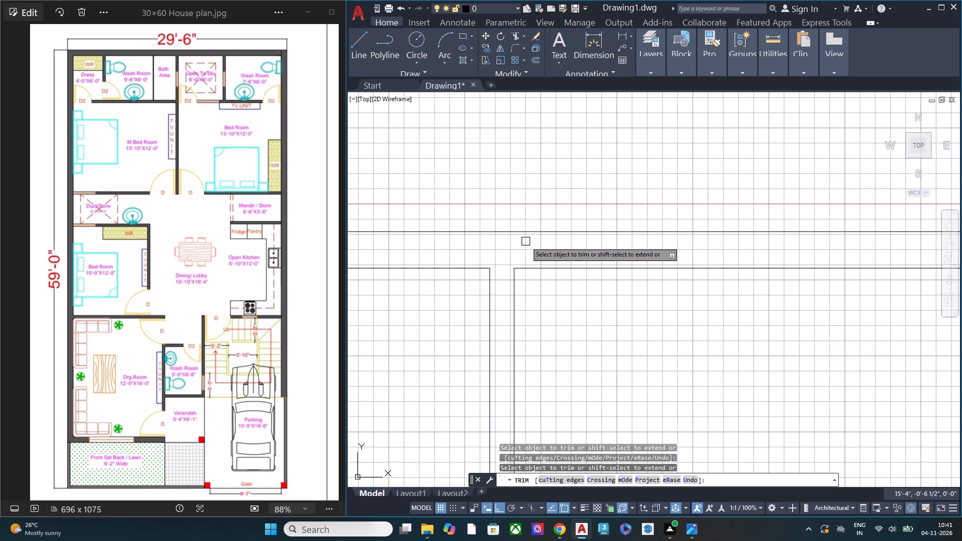
Trim both lines of the Dress/Wash Room partition where they cross the wall above M.Bed Room.
{"action": "scroll", "coordinate": [548, 235], "scroll_direction": "down", "scroll_amount": 6}
{"action": "scroll", "coordinate": [542, 313], "scroll_direction": "up", "scroll_amount": 5}
{"action": "scroll", "coordinate": [553, 243], "scroll_direction": "down", "scroll_amount": 1}
{"action": "scroll", "coordinate": [553, 243], "scroll_direction": "up", "scroll_amount": 1}
{"action": "middle_click_drag", "start_coordinate": [553, 243], "coordinate": [659, 384]}
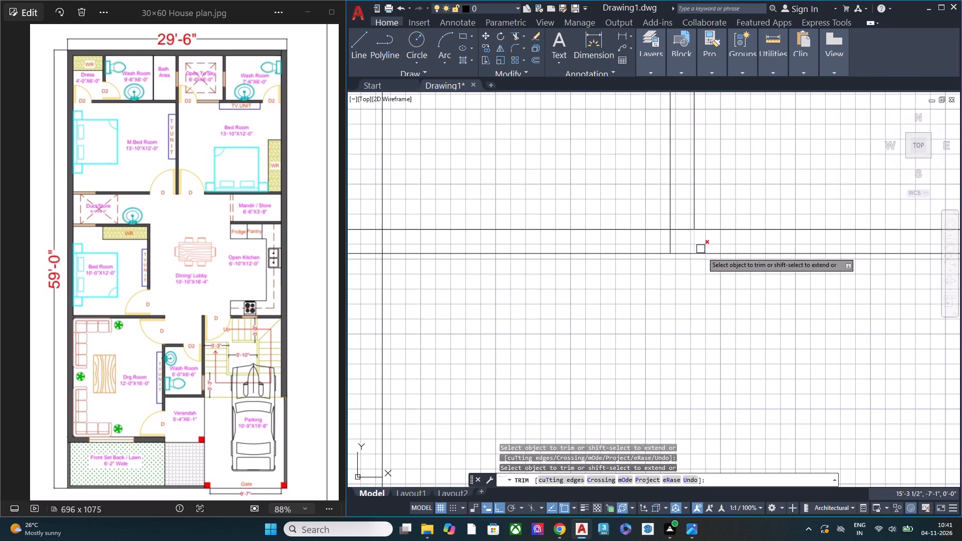
{"action": "left_click", "coordinate": [724, 245]}
{"action": "left_click", "coordinate": [657, 242]}
Trim the overlapping lines where the wall above M.Bed Room meets the left outer wall.
{"action": "scroll", "coordinate": [736, 254], "scroll_direction": "down", "scroll_amount": 3}
{"action": "middle_click_drag", "start_coordinate": [634, 267], "coordinate": [637, 316]}
{"action": "key", "text": "space"}
{"action": "key", "text": "space"}
{"action": "scroll", "coordinate": [674, 309], "scroll_direction": "up", "scroll_amount": 2}
{"action": "scroll", "coordinate": [663, 302], "scroll_direction": "down", "scroll_amount": 2}
{"action": "scroll", "coordinate": [659, 301], "scroll_direction": "up", "scroll_amount": 2}
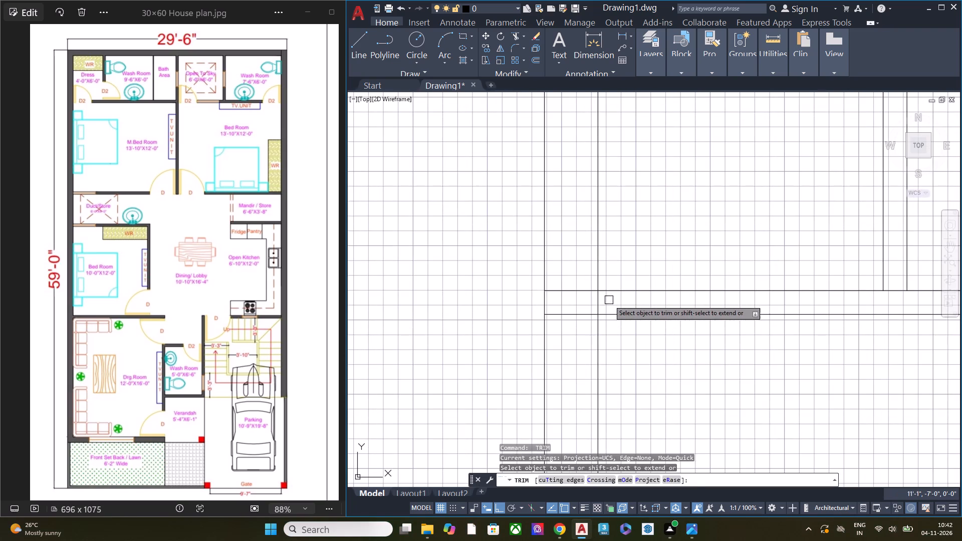
{"action": "left_click", "coordinate": [608, 300]}
{"action": "left_click", "coordinate": [582, 303]}
{"action": "left_click", "coordinate": [566, 329]}
{"action": "left_click", "coordinate": [556, 260]}
Trim the upper line of the wall above M.Bed Room between the two lines of the Dress/Wash Room partition.
{"action": "scroll", "coordinate": [569, 268], "scroll_direction": "down", "scroll_amount": 2}
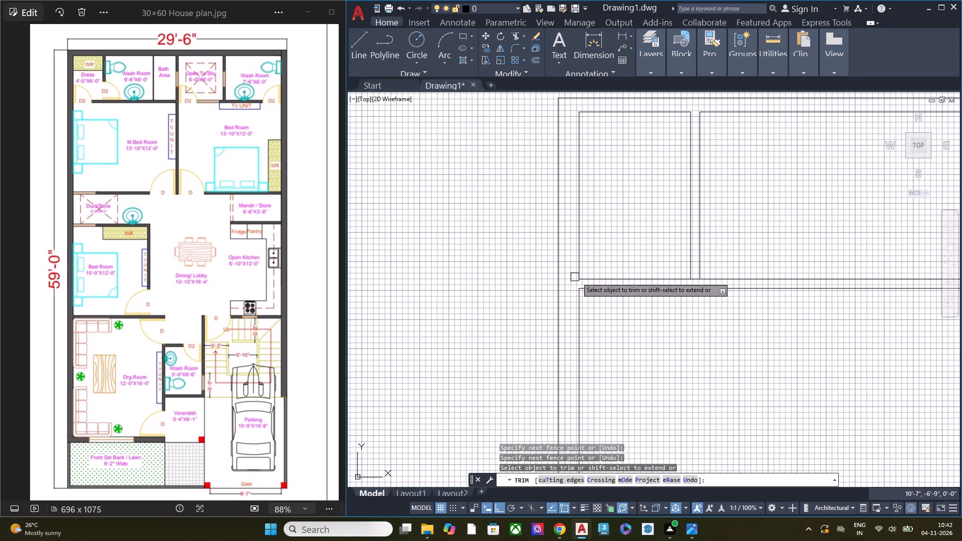
{"action": "middle_click_drag", "start_coordinate": [717, 300], "coordinate": [583, 300]}
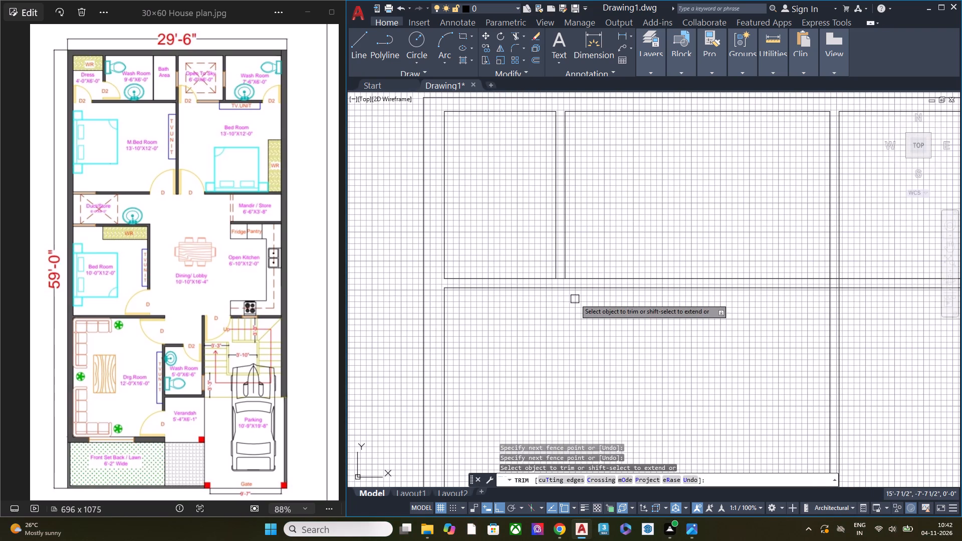
{"action": "scroll", "coordinate": [537, 284], "scroll_direction": "up", "scroll_amount": 5}
{"action": "left_click", "coordinate": [647, 265]}
{"action": "left_click", "coordinate": [652, 229]}
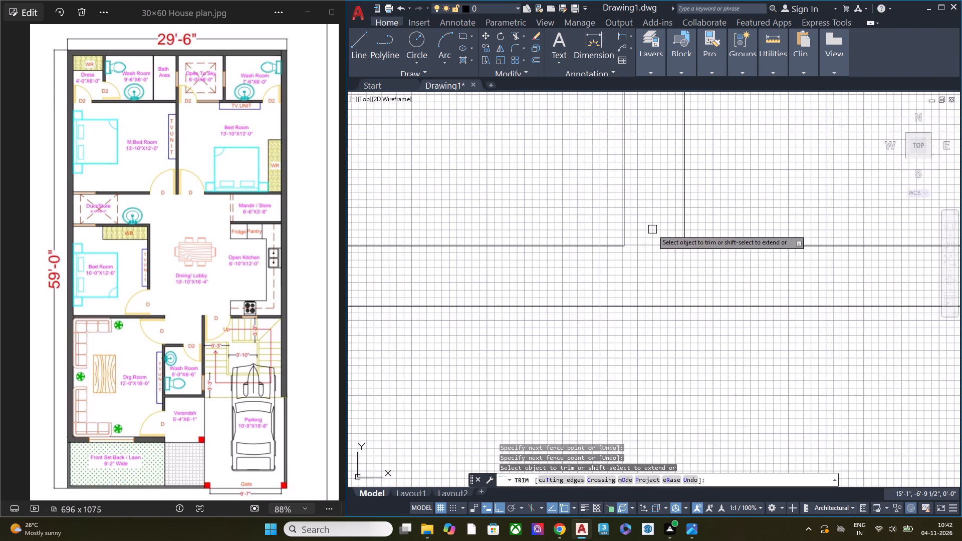
Trim the crossing lines where the central wall passes through the horizontal wall above the two upper bedrooms.
{"action": "scroll", "coordinate": [594, 282], "scroll_direction": "down", "scroll_amount": 3}
{"action": "middle_click_drag", "start_coordinate": [747, 290], "coordinate": [501, 307]}
{"action": "scroll", "coordinate": [591, 289], "scroll_direction": "down", "scroll_amount": 2}
{"action": "scroll", "coordinate": [678, 289], "scroll_direction": "down", "scroll_amount": 1}
{"action": "scroll", "coordinate": [678, 289], "scroll_direction": "up", "scroll_amount": 2}
{"action": "scroll", "coordinate": [678, 289], "scroll_direction": "down", "scroll_amount": 1}
{"action": "scroll", "coordinate": [678, 289], "scroll_direction": "up", "scroll_amount": 3}
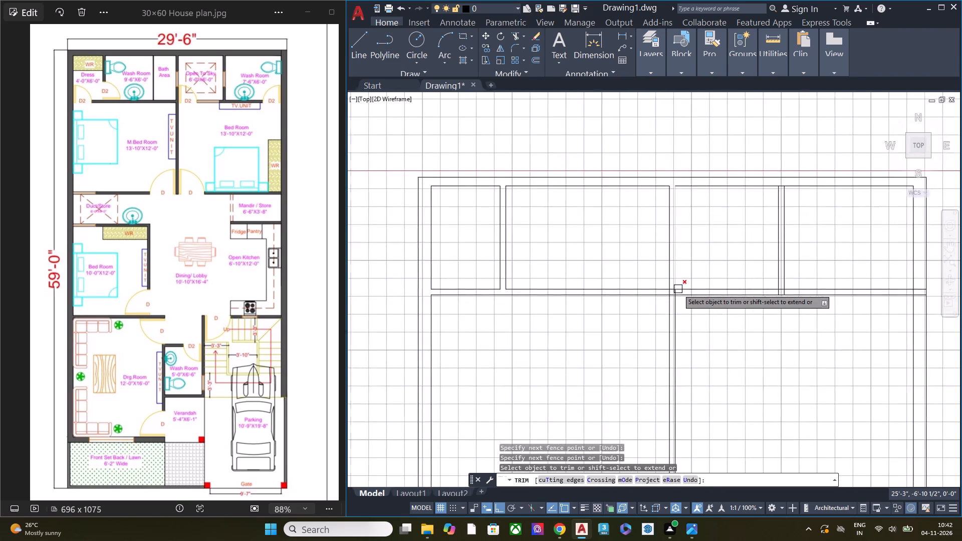
{"action": "key", "text": "space"}
{"action": "scroll", "coordinate": [676, 293], "scroll_direction": "up", "scroll_amount": 4}
{"action": "key", "text": "space"}
{"action": "left_click", "coordinate": [676, 293]}
{"action": "left_click", "coordinate": [563, 302]}
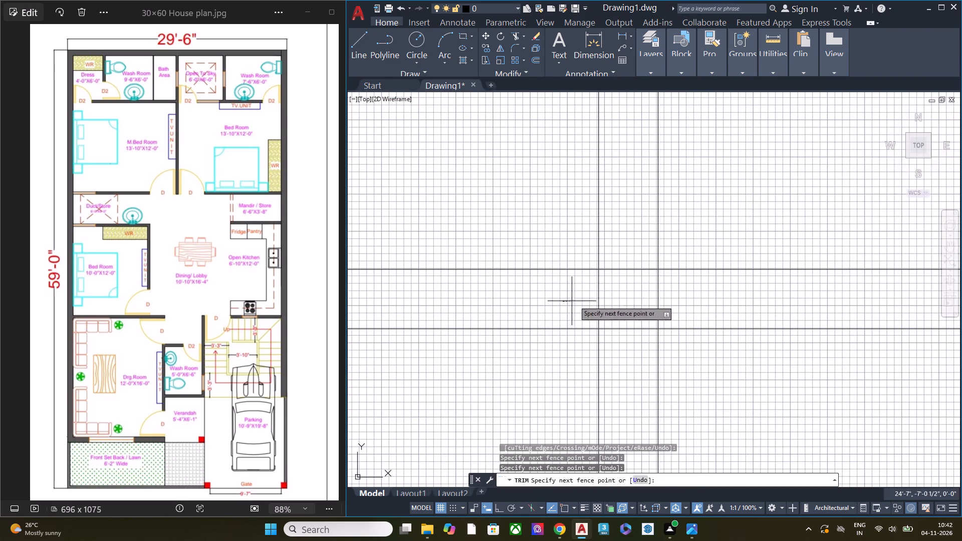
{"action": "left_click", "coordinate": [678, 299]}
{"action": "left_click", "coordinate": [637, 309]}
{"action": "left_click", "coordinate": [626, 240]}
{"action": "left_click_drag", "start_coordinate": [625, 281], "coordinate": [632, 302]}
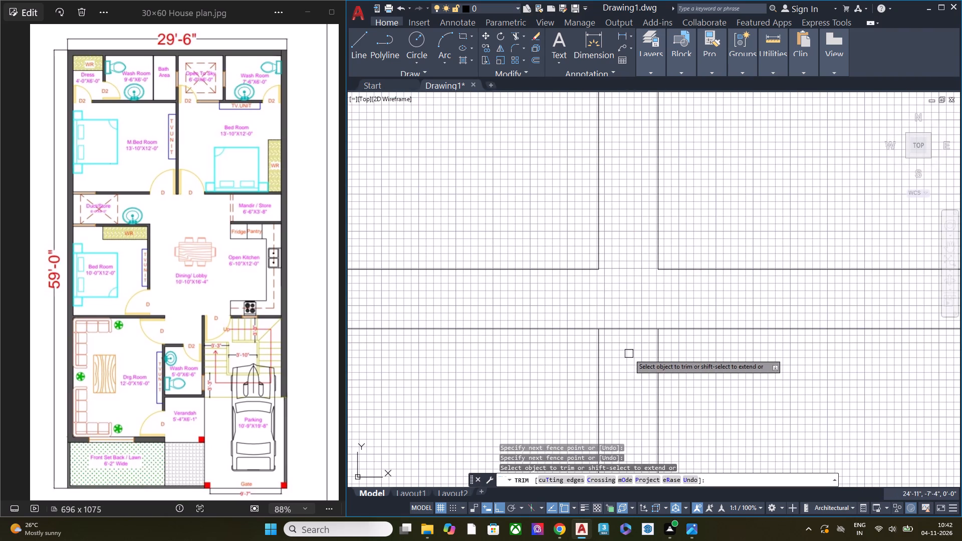
{"action": "left_click_drag", "start_coordinate": [628, 354], "coordinate": [630, 285]}
Trim the overlapping lines where the Open To Sky/Wash Room partition meets the wall above the right-hand Bed Room.
{"action": "scroll", "coordinate": [623, 302], "scroll_direction": "down", "scroll_amount": 5}
{"action": "scroll", "coordinate": [734, 304], "scroll_direction": "up", "scroll_amount": 2}
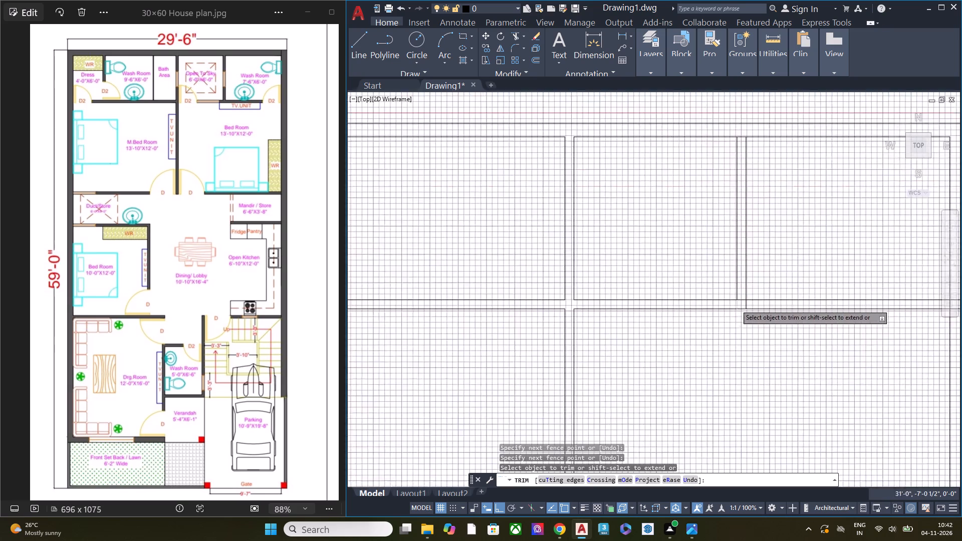
{"action": "scroll", "coordinate": [736, 305], "scroll_direction": "up", "scroll_amount": 1}
{"action": "scroll", "coordinate": [737, 306], "scroll_direction": "down", "scroll_amount": 1}
{"action": "scroll", "coordinate": [737, 306], "scroll_direction": "up", "scroll_amount": 3}
{"action": "left_click_drag", "start_coordinate": [822, 303], "coordinate": [677, 307]}
{"action": "left_click_drag", "start_coordinate": [771, 310], "coordinate": [768, 246]}
Trim the top outer wall's inner line between the two lines of the Open To Sky/Wash Room partition.
{"action": "scroll", "coordinate": [736, 296], "scroll_direction": "down", "scroll_amount": 5}
{"action": "middle_click_drag", "start_coordinate": [758, 281], "coordinate": [746, 345]}
{"action": "scroll", "coordinate": [726, 262], "scroll_direction": "up", "scroll_amount": 5}
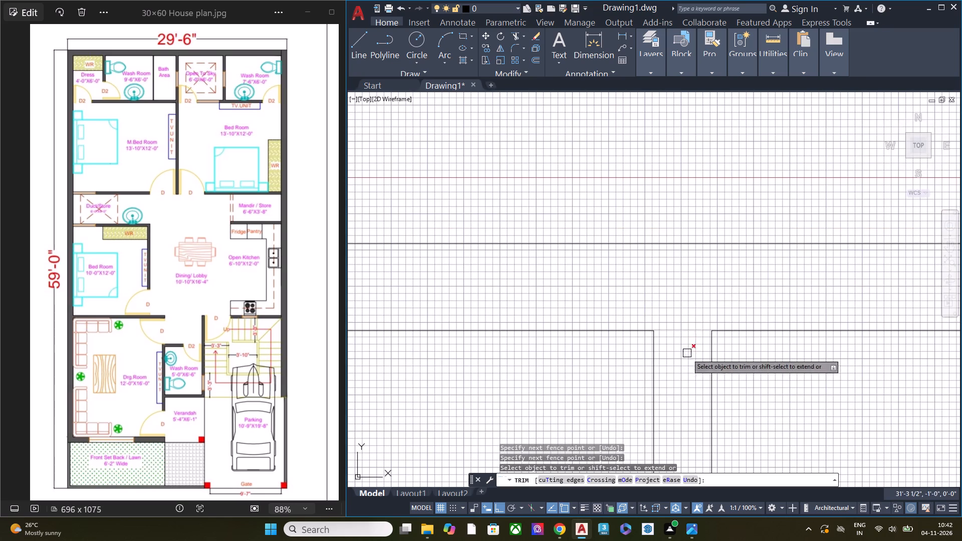
{"action": "left_click_drag", "start_coordinate": [687, 365], "coordinate": [687, 358]}
{"action": "left_click", "coordinate": [687, 286]}
Trim the overlapping lines where the wall above the right-hand Bed Room meets the right outer wall.
{"action": "scroll", "coordinate": [620, 307], "scroll_direction": "down", "scroll_amount": 2}
{"action": "scroll", "coordinate": [620, 307], "scroll_direction": "up", "scroll_amount": 1}
{"action": "scroll", "coordinate": [619, 307], "scroll_direction": "down", "scroll_amount": 1}
{"action": "scroll", "coordinate": [619, 307], "scroll_direction": "up", "scroll_amount": 2}
{"action": "scroll", "coordinate": [619, 307], "scroll_direction": "down", "scroll_amount": 1}
{"action": "scroll", "coordinate": [674, 301], "scroll_direction": "down", "scroll_amount": 1}
{"action": "scroll", "coordinate": [674, 301], "scroll_direction": "up", "scroll_amount": 1}
{"action": "scroll", "coordinate": [674, 301], "scroll_direction": "down", "scroll_amount": 6}
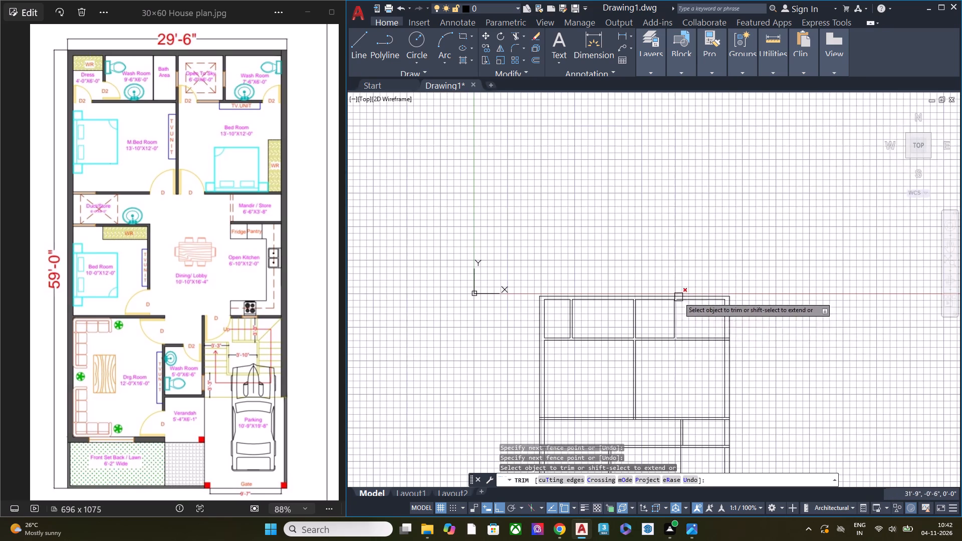
{"action": "scroll", "coordinate": [726, 346], "scroll_direction": "down", "scroll_amount": 2}
{"action": "scroll", "coordinate": [727, 346], "scroll_direction": "up", "scroll_amount": 1}
{"action": "scroll", "coordinate": [731, 346], "scroll_direction": "down", "scroll_amount": 2}
{"action": "scroll", "coordinate": [732, 345], "scroll_direction": "up", "scroll_amount": 6}
{"action": "scroll", "coordinate": [690, 358], "scroll_direction": "down", "scroll_amount": 1}
{"action": "scroll", "coordinate": [690, 358], "scroll_direction": "up", "scroll_amount": 2}
{"action": "left_click_drag", "start_coordinate": [687, 375], "coordinate": [687, 369]}
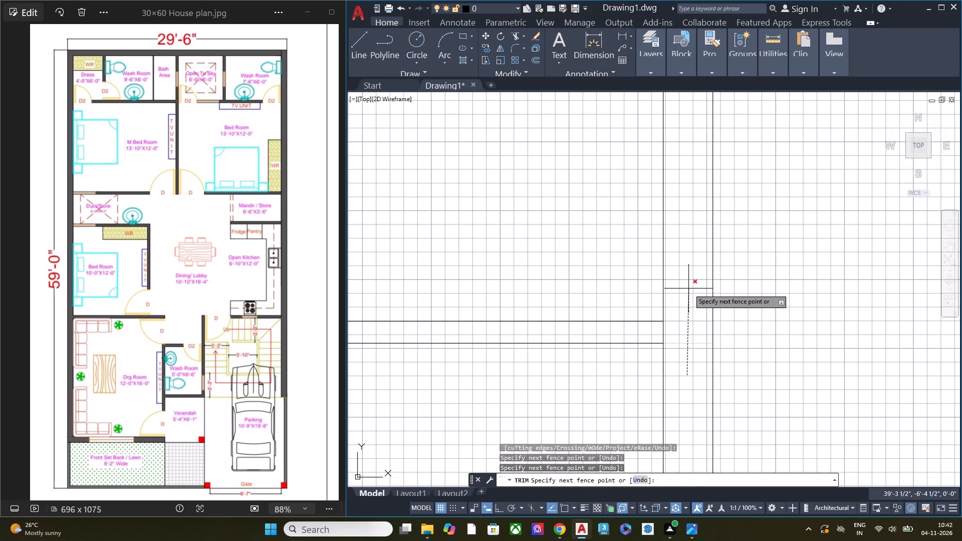
{"action": "left_click", "coordinate": [688, 288]}
{"action": "left_click", "coordinate": [680, 331]}
{"action": "left_click", "coordinate": [659, 332]}
Trim the overlapping lines where the wall below M.Bed Room meets the left outer wall.
{"action": "scroll", "coordinate": [693, 323], "scroll_direction": "down", "scroll_amount": 2}
{"action": "scroll", "coordinate": [698, 321], "scroll_direction": "up", "scroll_amount": 3}
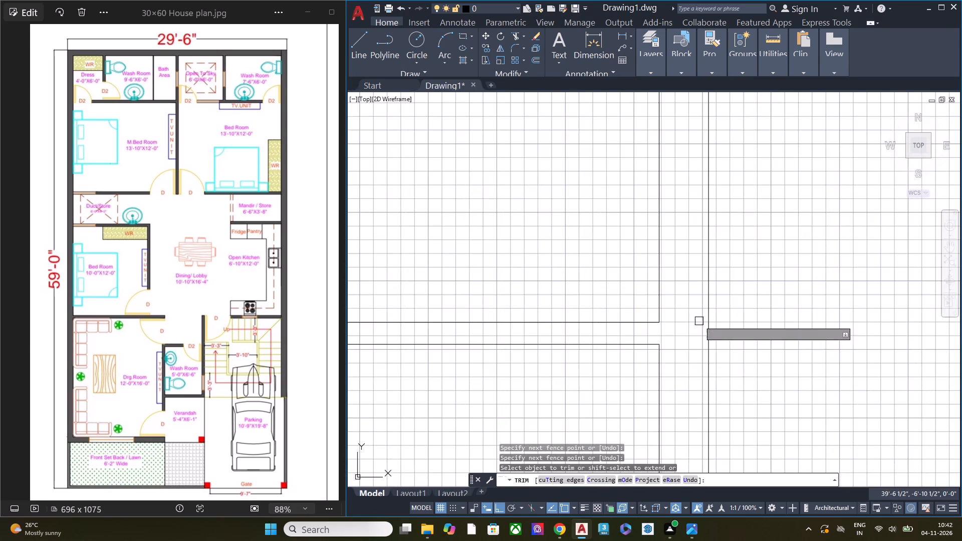
{"action": "middle_click_drag", "start_coordinate": [691, 342], "coordinate": [758, 256]}
{"action": "scroll", "coordinate": [760, 254], "scroll_direction": "down", "scroll_amount": 1}
{"action": "scroll", "coordinate": [760, 254], "scroll_direction": "up", "scroll_amount": 2}
{"action": "scroll", "coordinate": [760, 254], "scroll_direction": "down", "scroll_amount": 6}
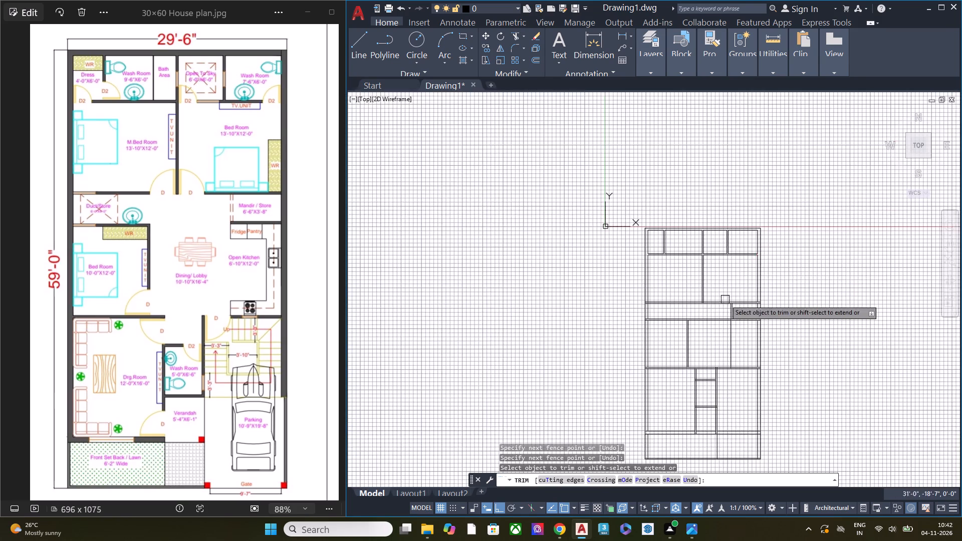
{"action": "scroll", "coordinate": [708, 300], "scroll_direction": "up", "scroll_amount": 3}
{"action": "scroll", "coordinate": [462, 327], "scroll_direction": "up", "scroll_amount": 7}
{"action": "left_click", "coordinate": [463, 323]}
{"action": "scroll", "coordinate": [520, 303], "scroll_direction": "down", "scroll_amount": 1}
{"action": "scroll", "coordinate": [486, 274], "scroll_direction": "down", "scroll_amount": 2}
{"action": "middle_click_drag", "start_coordinate": [486, 266], "coordinate": [495, 309]}
{"action": "left_click", "coordinate": [490, 248]}
{"action": "left_click", "coordinate": [495, 283]}
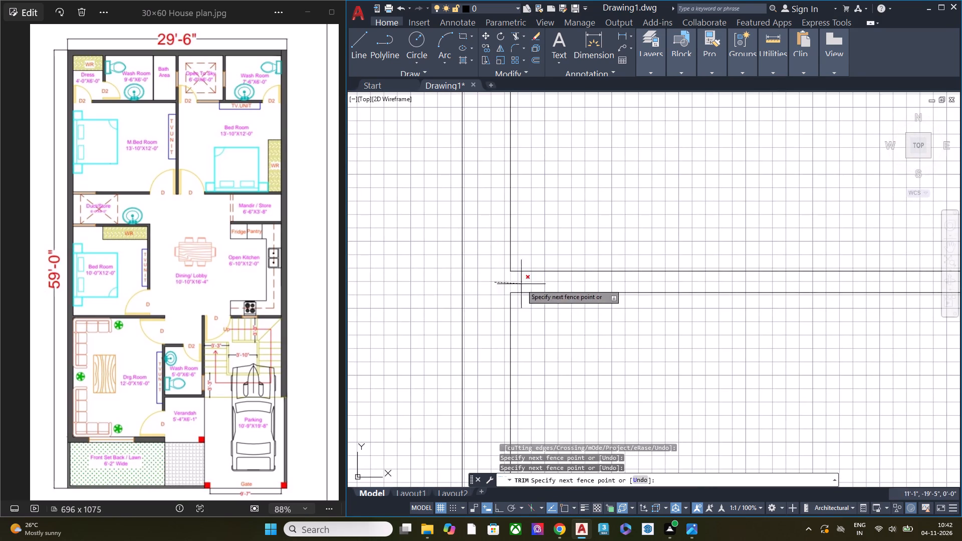
{"action": "left_click", "coordinate": [522, 284]}
Trim the overlapping lines where the central wall's lower end meets the wall below the two upper bedrooms.
{"action": "scroll", "coordinate": [495, 284], "scroll_direction": "down", "scroll_amount": 1}
{"action": "scroll", "coordinate": [637, 290], "scroll_direction": "down", "scroll_amount": 2}
{"action": "middle_click_drag", "start_coordinate": [789, 312], "coordinate": [600, 315]}
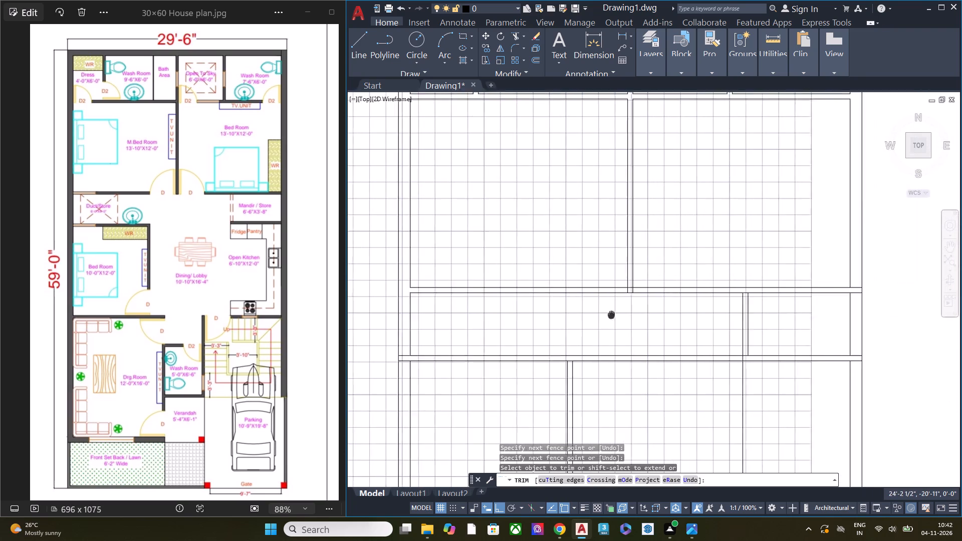
{"action": "middle_click_drag", "start_coordinate": [600, 315], "coordinate": [535, 316]}
{"action": "middle_click_drag", "start_coordinate": [529, 296], "coordinate": [703, 282]}
{"action": "scroll", "coordinate": [741, 274], "scroll_direction": "up", "scroll_amount": 4}
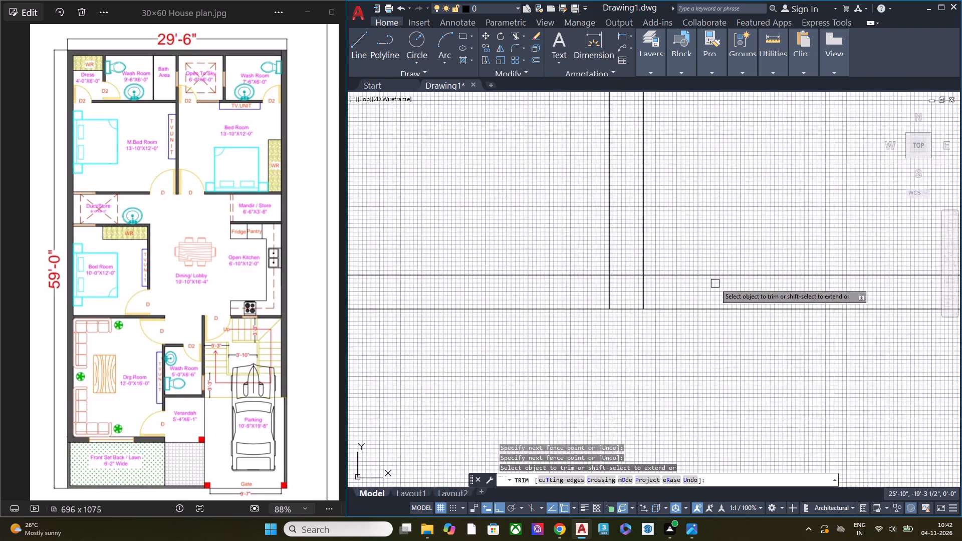
{"action": "scroll", "coordinate": [712, 284], "scroll_direction": "up", "scroll_amount": 2}
{"action": "left_click", "coordinate": [631, 293]}
{"action": "left_click", "coordinate": [475, 300]}
{"action": "left_click_drag", "start_coordinate": [544, 303], "coordinate": [545, 296]}
{"action": "left_click", "coordinate": [547, 195]}
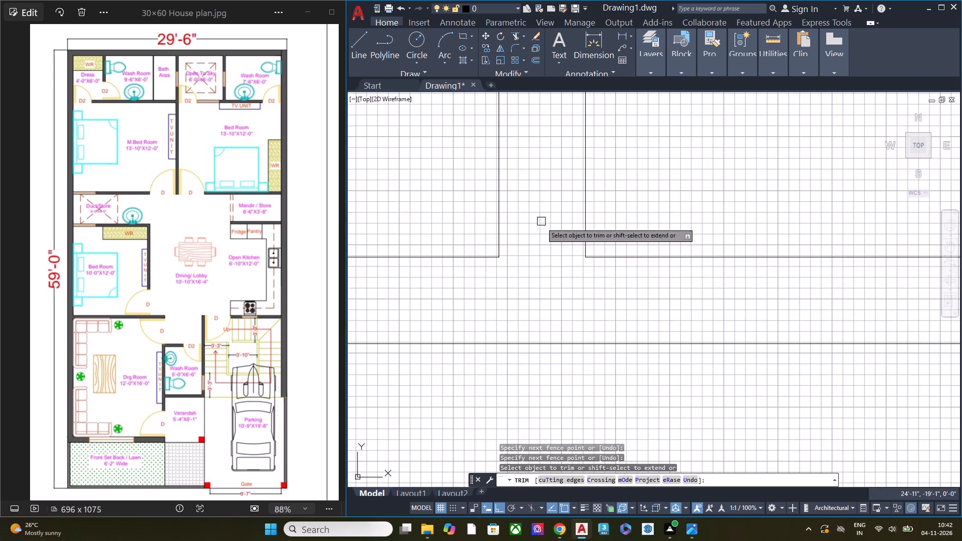
Trim the lower line of the wall below the upper bedrooms between the two lines of the Mandir / Store partition.
{"action": "scroll", "coordinate": [539, 234], "scroll_direction": "down", "scroll_amount": 4}
{"action": "scroll", "coordinate": [836, 261], "scroll_direction": "up", "scroll_amount": 2}
{"action": "scroll", "coordinate": [836, 258], "scroll_direction": "down", "scroll_amount": 1}
{"action": "scroll", "coordinate": [836, 258], "scroll_direction": "up", "scroll_amount": 1}
{"action": "left_click", "coordinate": [829, 277]}
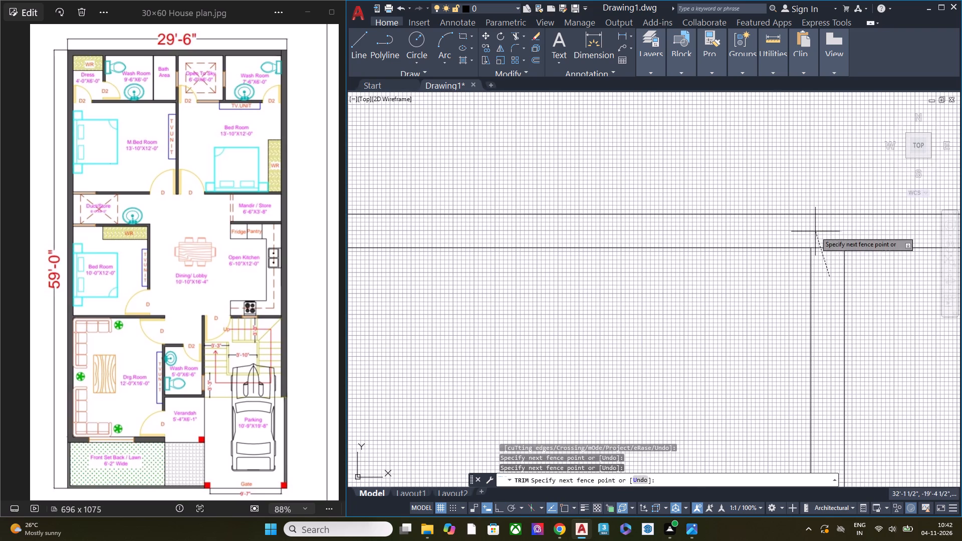
{"action": "left_click", "coordinate": [822, 237]}
Trim both lines of the wall above Mandir / Store where they cross the right outer wall.
{"action": "scroll", "coordinate": [715, 248], "scroll_direction": "down", "scroll_amount": 1}
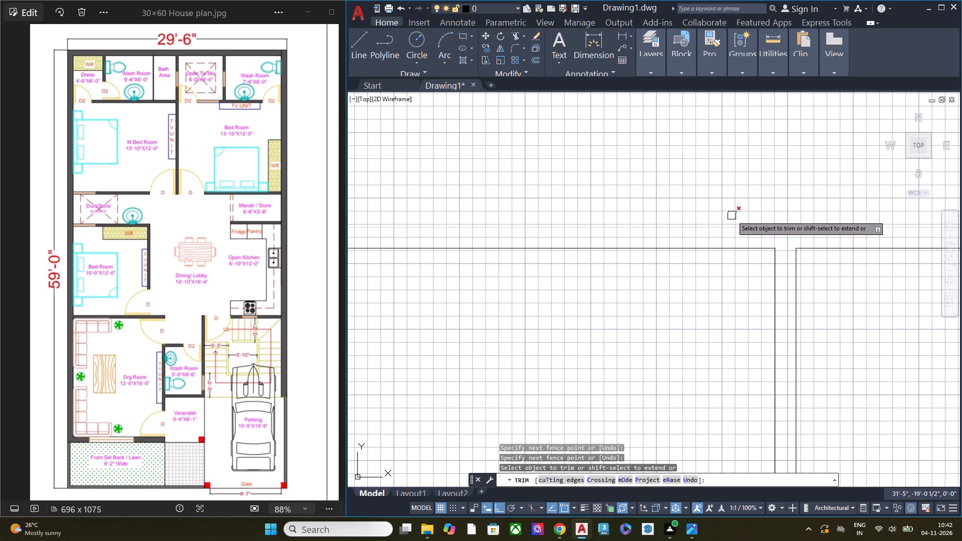
{"action": "scroll", "coordinate": [727, 218], "scroll_direction": "down", "scroll_amount": 2}
{"action": "middle_click_drag", "start_coordinate": [794, 262], "coordinate": [649, 288]}
{"action": "scroll", "coordinate": [778, 254], "scroll_direction": "up", "scroll_amount": 1}
{"action": "scroll", "coordinate": [784, 249], "scroll_direction": "down", "scroll_amount": 1}
{"action": "scroll", "coordinate": [784, 249], "scroll_direction": "up", "scroll_amount": 1}
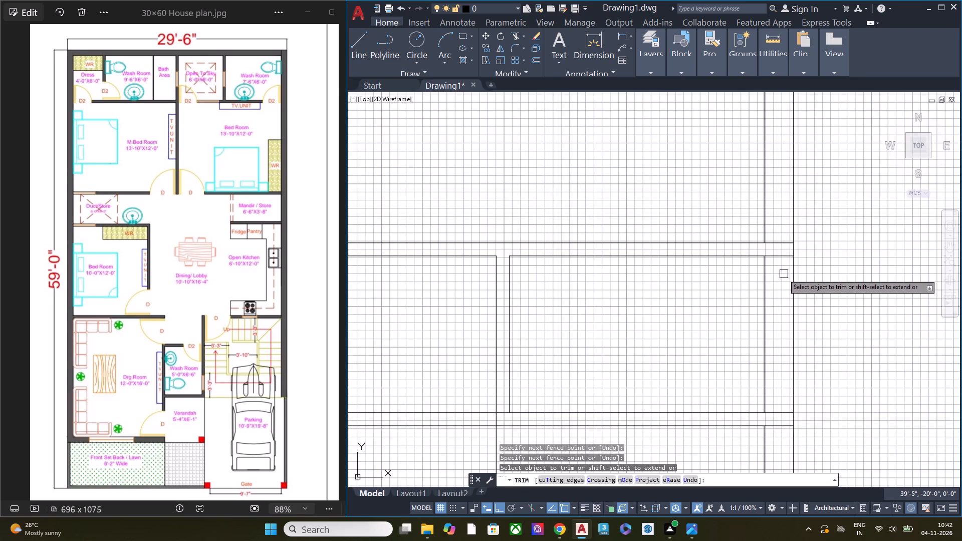
{"action": "left_click", "coordinate": [783, 274]}
{"action": "left_click", "coordinate": [781, 228]}
Trim both lines of the wall below the Duct/Store where they cross the left outer wall.
{"action": "scroll", "coordinate": [777, 235], "scroll_direction": "down", "scroll_amount": 3}
{"action": "middle_click_drag", "start_coordinate": [685, 269], "coordinate": [714, 227]}
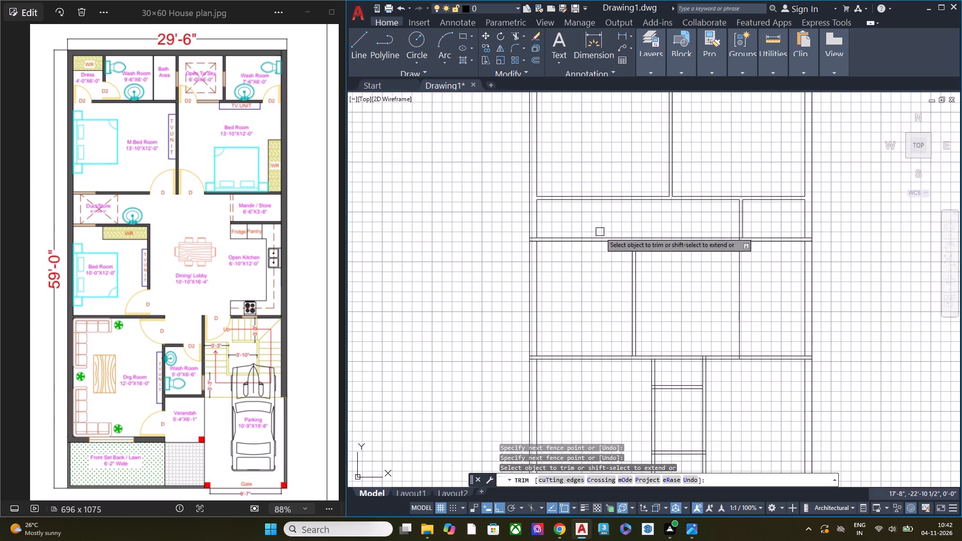
{"action": "scroll", "coordinate": [567, 239], "scroll_direction": "up", "scroll_amount": 4}
{"action": "scroll", "coordinate": [530, 233], "scroll_direction": "down", "scroll_amount": 1}
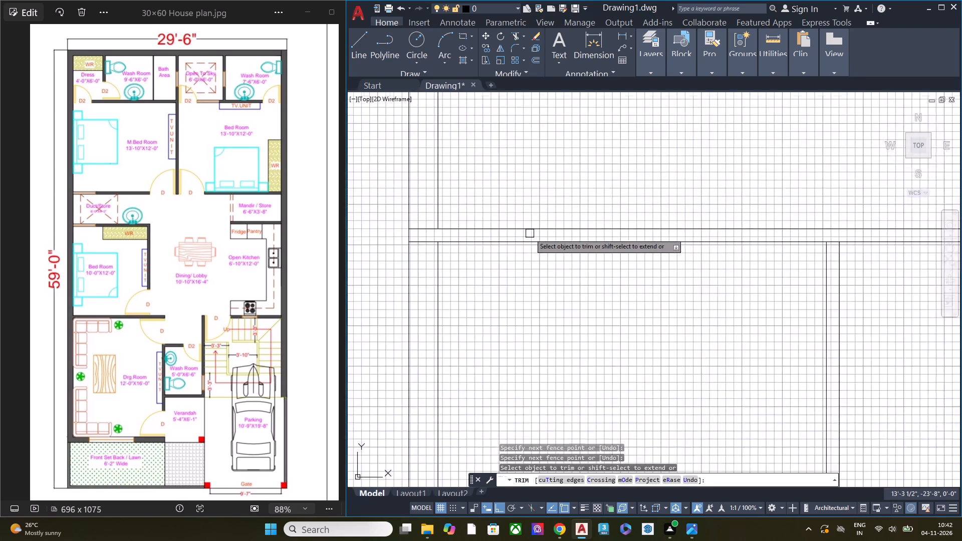
{"action": "scroll", "coordinate": [530, 233], "scroll_direction": "down", "scroll_amount": 1}
{"action": "middle_click_drag", "start_coordinate": [485, 244], "coordinate": [543, 256]}
{"action": "scroll", "coordinate": [531, 250], "scroll_direction": "up", "scroll_amount": 3}
{"action": "left_click_drag", "start_coordinate": [503, 286], "coordinate": [504, 276]}
{"action": "left_click", "coordinate": [507, 192]}
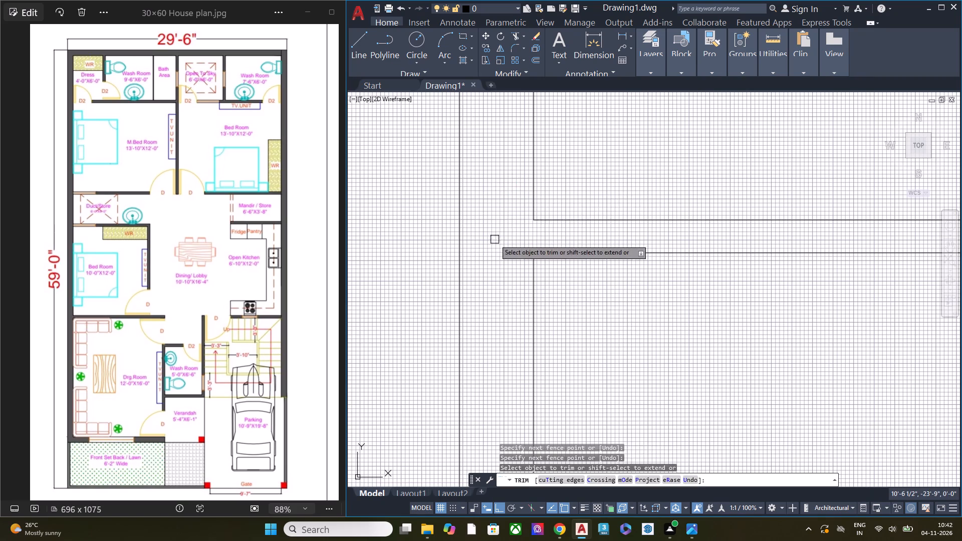
Trim the lower line of the wall below the Duct/Store between the two lines of the lower Bed Room's right wall.
{"action": "scroll", "coordinate": [495, 240], "scroll_direction": "down", "scroll_amount": 3}
{"action": "middle_click_drag", "start_coordinate": [731, 256], "coordinate": [633, 269]}
{"action": "scroll", "coordinate": [633, 269], "scroll_direction": "up", "scroll_amount": 2}
{"action": "scroll", "coordinate": [654, 260], "scroll_direction": "down", "scroll_amount": 1}
{"action": "scroll", "coordinate": [656, 259], "scroll_direction": "up", "scroll_amount": 3}
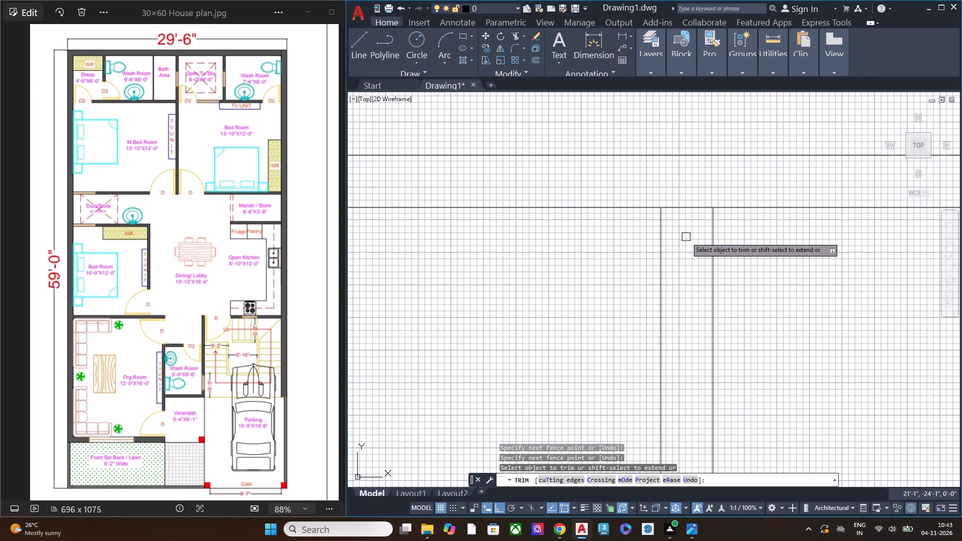
{"action": "left_click", "coordinate": [686, 237]}
{"action": "left_click", "coordinate": [686, 198]}
Trim the junction below Mandir / Store: the partition's left line inside the wall, and the wall's upper line between the partition lines.
{"action": "scroll", "coordinate": [596, 212], "scroll_direction": "down", "scroll_amount": 1}
{"action": "scroll", "coordinate": [596, 212], "scroll_direction": "up", "scroll_amount": 1}
{"action": "scroll", "coordinate": [596, 212], "scroll_direction": "down", "scroll_amount": 1}
{"action": "middle_click_drag", "start_coordinate": [701, 236], "coordinate": [622, 246]}
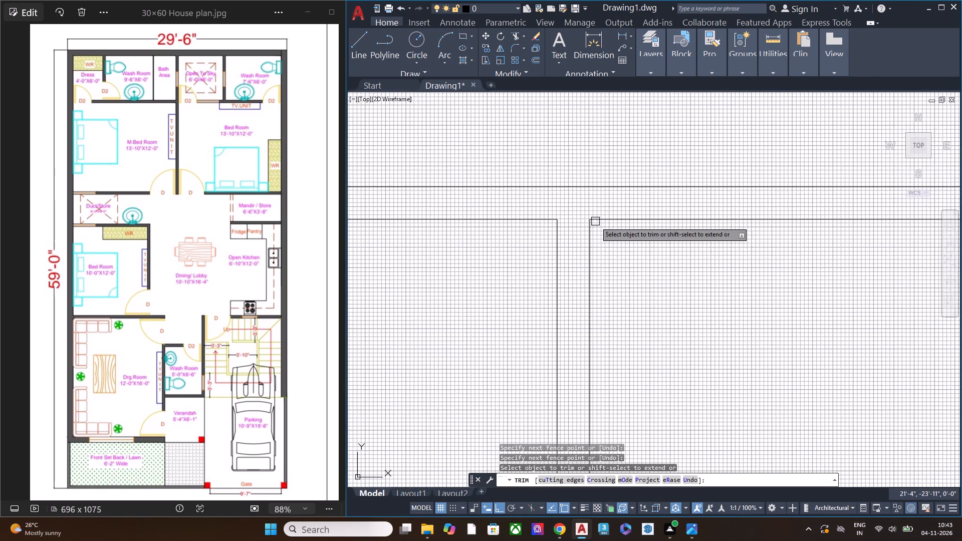
{"action": "scroll", "coordinate": [594, 222], "scroll_direction": "down", "scroll_amount": 7}
{"action": "scroll", "coordinate": [633, 229], "scroll_direction": "up", "scroll_amount": 6}
{"action": "scroll", "coordinate": [633, 229], "scroll_direction": "down", "scroll_amount": 1}
{"action": "scroll", "coordinate": [617, 213], "scroll_direction": "up", "scroll_amount": 5}
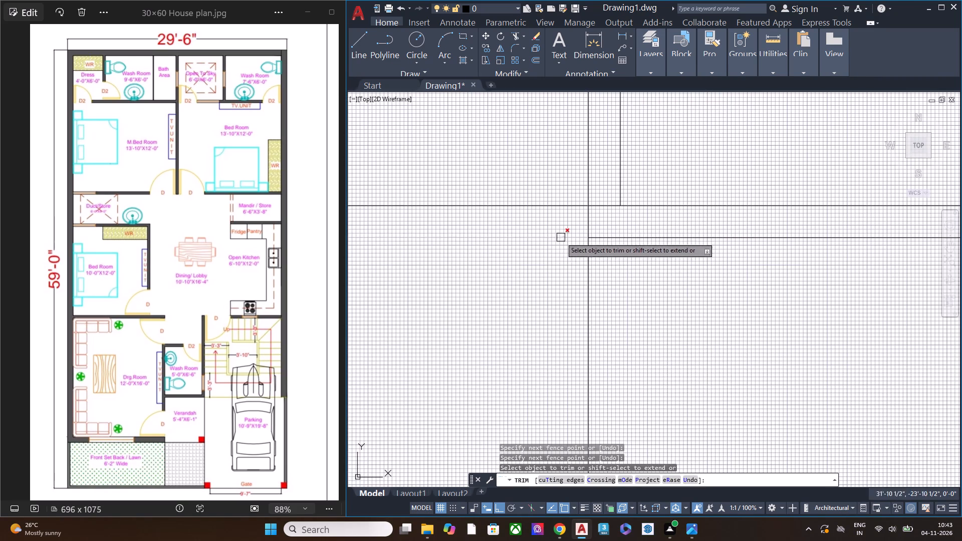
{"action": "left_click", "coordinate": [560, 225]}
{"action": "left_click", "coordinate": [615, 222]}
{"action": "left_click", "coordinate": [610, 223]}
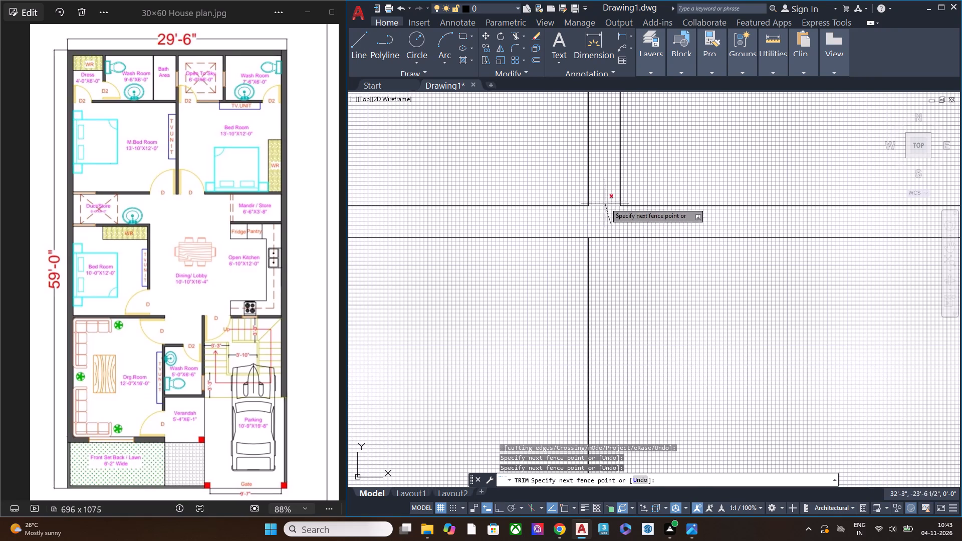
{"action": "left_click", "coordinate": [607, 201]}
Trim both lines of the wall below Mandir / Store where they cross the right outer wall.
{"action": "scroll", "coordinate": [601, 222], "scroll_direction": "down", "scroll_amount": 2}
{"action": "scroll", "coordinate": [604, 225], "scroll_direction": "up", "scroll_amount": 1}
{"action": "scroll", "coordinate": [611, 229], "scroll_direction": "down", "scroll_amount": 1}
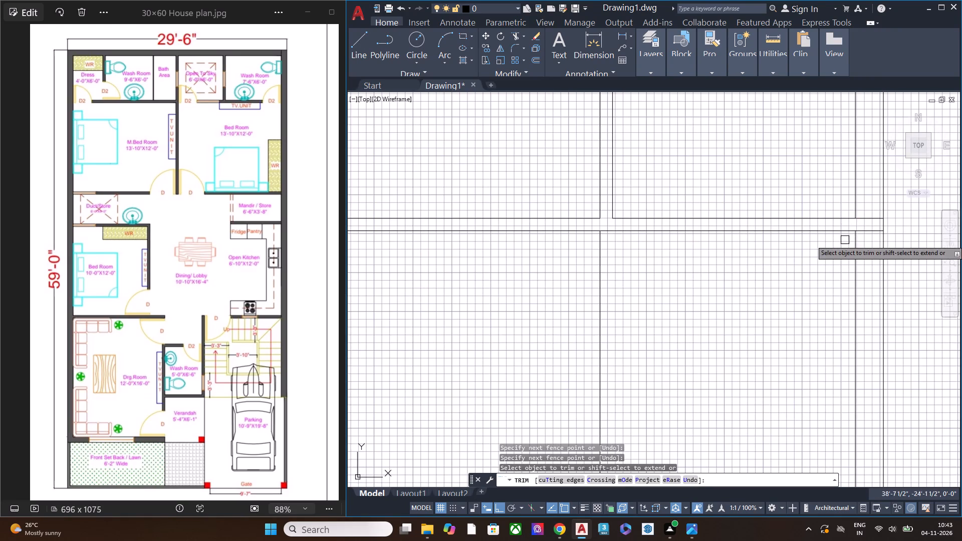
{"action": "left_click", "coordinate": [866, 241]}
{"action": "left_click", "coordinate": [869, 213]}
{"action": "scroll", "coordinate": [642, 226], "scroll_direction": "down", "scroll_amount": 3}
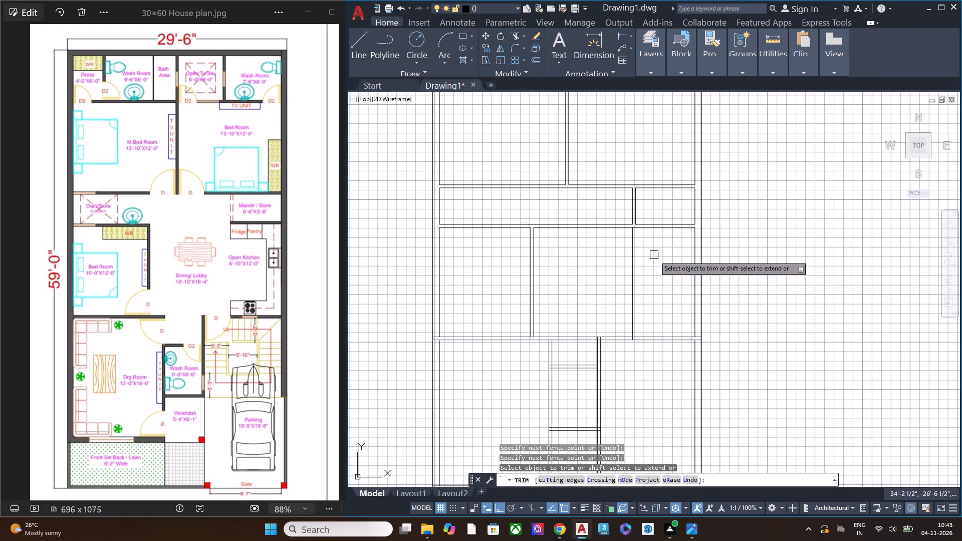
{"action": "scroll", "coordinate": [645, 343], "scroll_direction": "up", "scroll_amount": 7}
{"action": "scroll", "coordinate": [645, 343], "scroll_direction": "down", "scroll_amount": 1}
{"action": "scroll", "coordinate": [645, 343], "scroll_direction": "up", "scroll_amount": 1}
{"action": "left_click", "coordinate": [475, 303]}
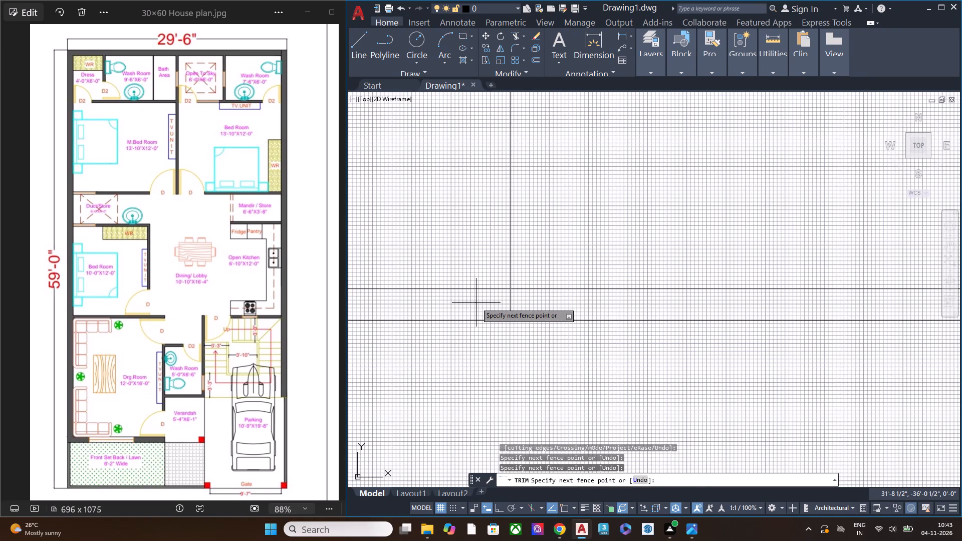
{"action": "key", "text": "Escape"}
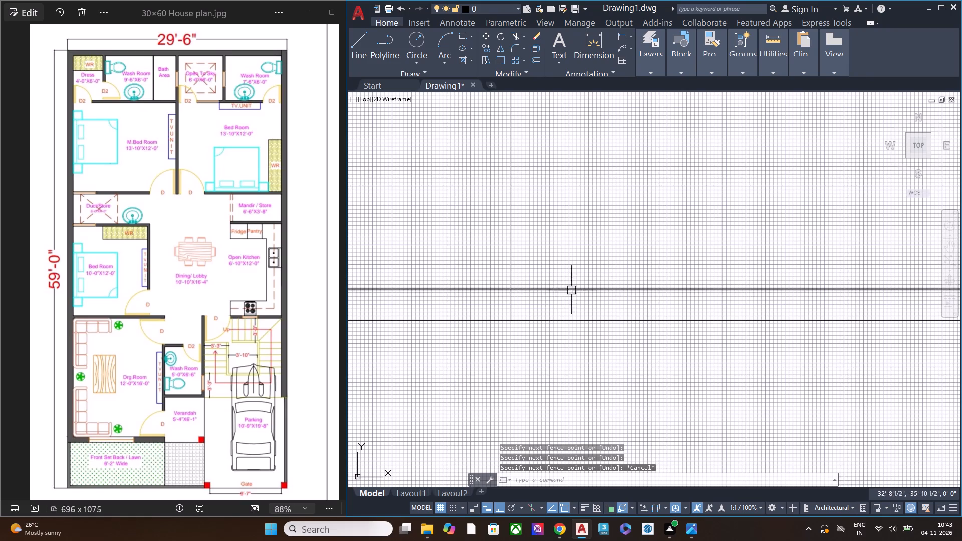
Trim both lines of the wall below the lobby between the lower Wash Room's right wall and the kitchen's left line.
{"action": "scroll", "coordinate": [660, 273], "scroll_direction": "down", "scroll_amount": 4}
{"action": "scroll", "coordinate": [609, 297], "scroll_direction": "up", "scroll_amount": 4}
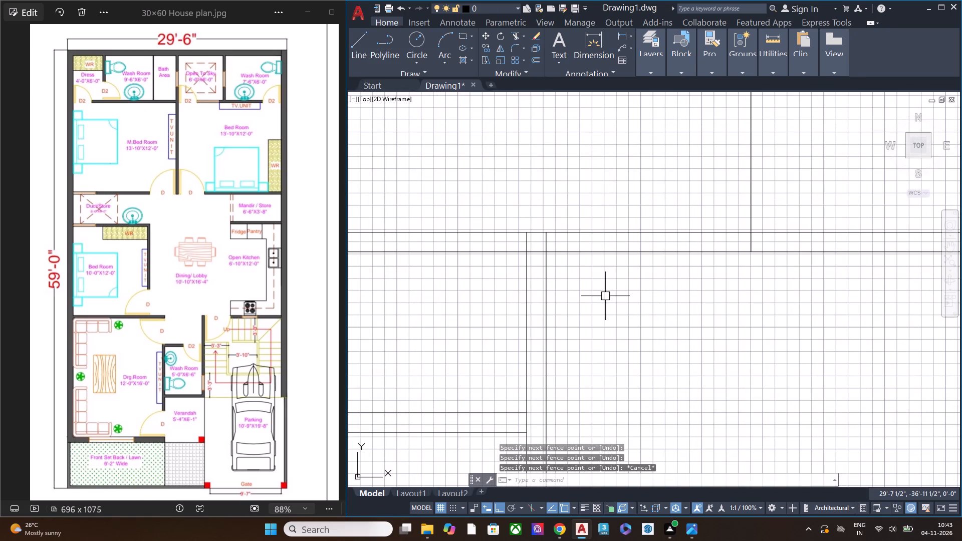
{"action": "key", "text": "t"}
{"action": "key", "text": "r"}
{"action": "key", "text": "space"}
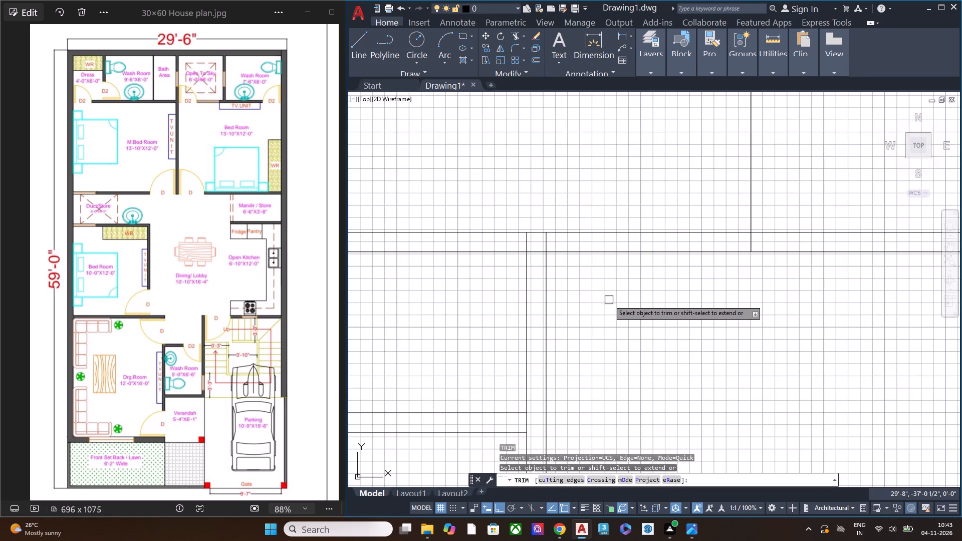
{"action": "left_click", "coordinate": [611, 296]}
{"action": "left_click", "coordinate": [619, 209]}
Trim the overlapping inner lines at the corner where the wall below the lobby meets the lower Wash Room's right wall.
{"action": "scroll", "coordinate": [533, 245], "scroll_direction": "up", "scroll_amount": 2}
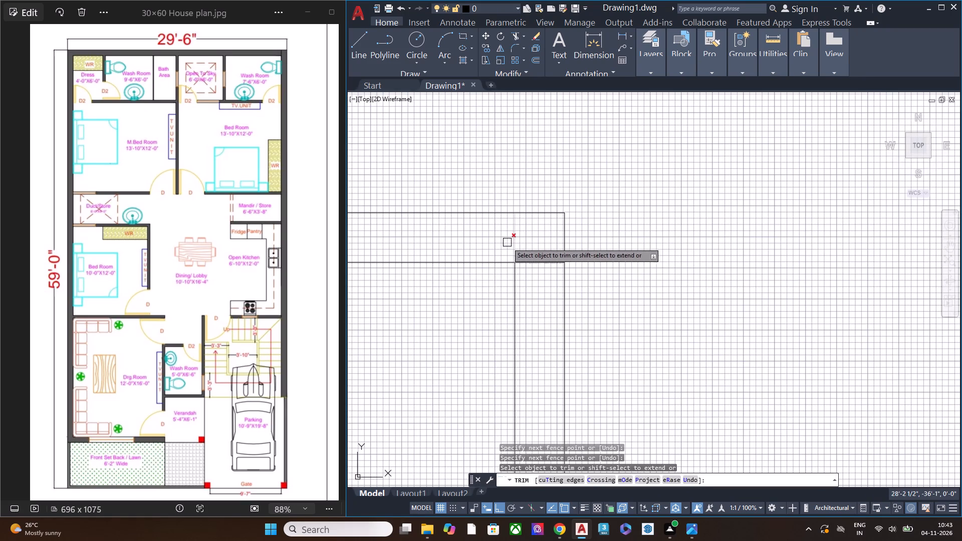
{"action": "left_click", "coordinate": [504, 243]}
{"action": "left_click", "coordinate": [542, 247]}
{"action": "left_click_drag", "start_coordinate": [543, 298], "coordinate": [545, 284]}
{"action": "left_click", "coordinate": [548, 249]}
{"action": "scroll", "coordinate": [537, 257], "scroll_direction": "down", "scroll_amount": 2}
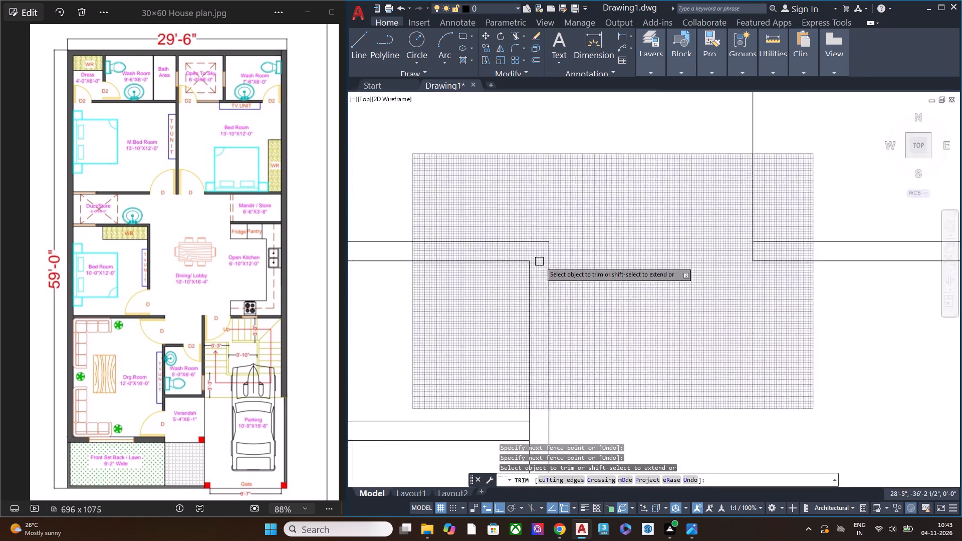
Trim both lines of the wall below the kitchen where they cross the right outer wall.
{"action": "scroll", "coordinate": [540, 261], "scroll_direction": "down", "scroll_amount": 1}
{"action": "scroll", "coordinate": [633, 265], "scroll_direction": "down", "scroll_amount": 2}
{"action": "scroll", "coordinate": [752, 269], "scroll_direction": "up", "scroll_amount": 2}
{"action": "scroll", "coordinate": [752, 268], "scroll_direction": "down", "scroll_amount": 1}
{"action": "scroll", "coordinate": [752, 268], "scroll_direction": "up", "scroll_amount": 1}
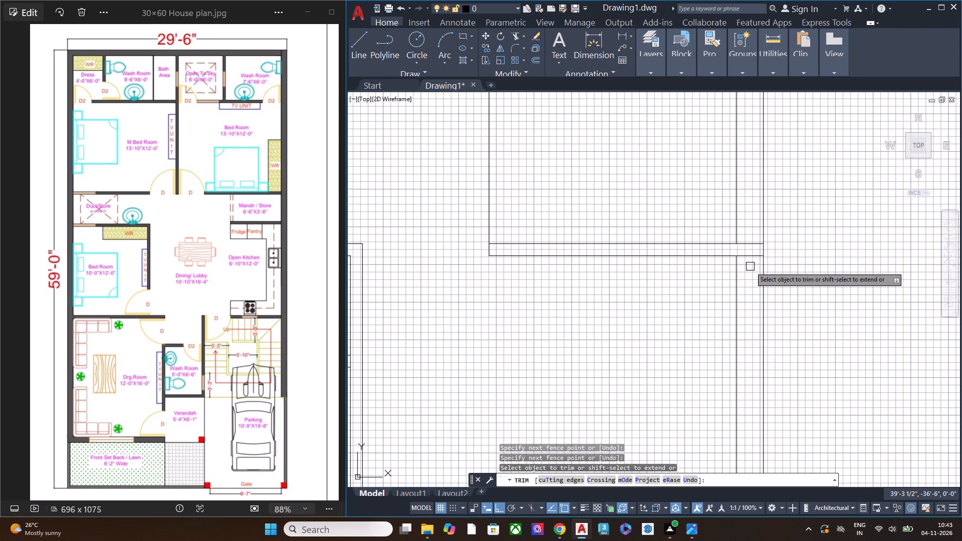
{"action": "left_click", "coordinate": [750, 266]}
{"action": "left_click", "coordinate": [752, 239]}
{"action": "scroll", "coordinate": [758, 239], "scroll_direction": "down", "scroll_amount": 1}
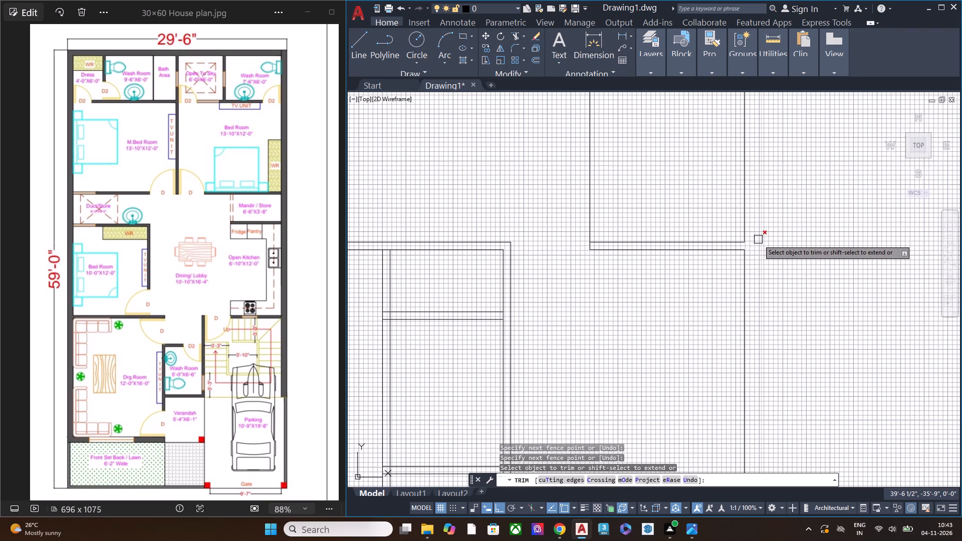
Trim the inner line of the lower Wash Room's right wall between the two lines of its upper wall.
{"action": "scroll", "coordinate": [690, 222], "scroll_direction": "down", "scroll_amount": 2}
{"action": "scroll", "coordinate": [614, 267], "scroll_direction": "up", "scroll_amount": 4}
{"action": "scroll", "coordinate": [711, 246], "scroll_direction": "down", "scroll_amount": 1}
{"action": "scroll", "coordinate": [711, 246], "scroll_direction": "up", "scroll_amount": 2}
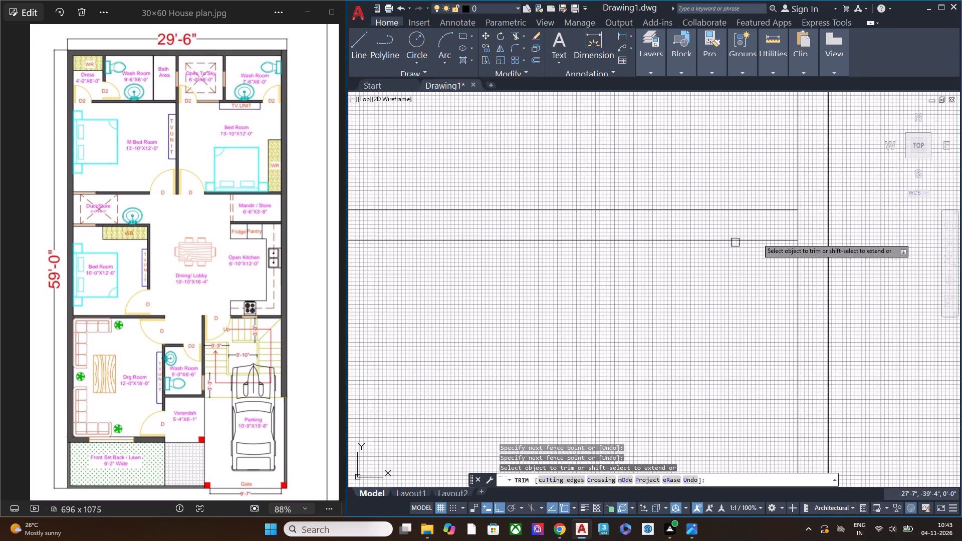
{"action": "left_click", "coordinate": [813, 225]}
{"action": "left_click", "coordinate": [782, 227]}
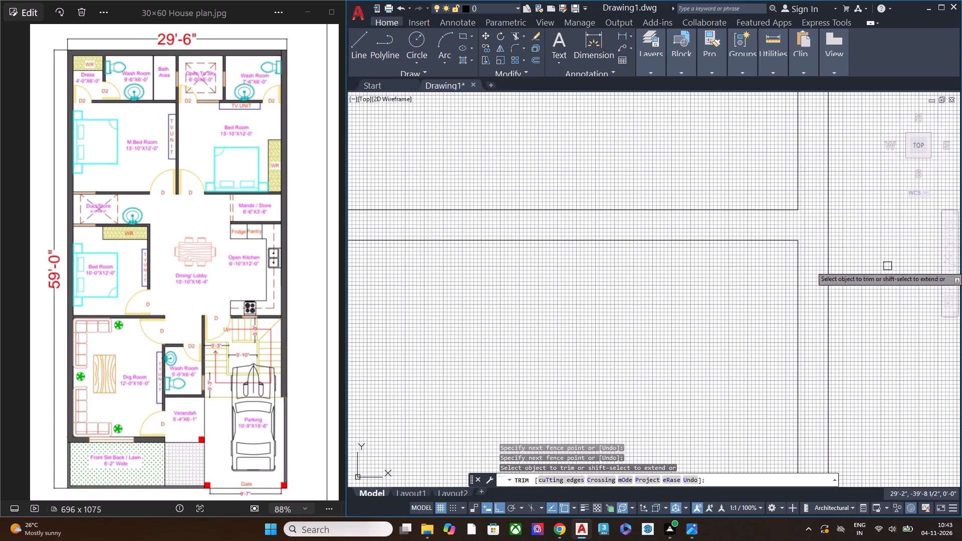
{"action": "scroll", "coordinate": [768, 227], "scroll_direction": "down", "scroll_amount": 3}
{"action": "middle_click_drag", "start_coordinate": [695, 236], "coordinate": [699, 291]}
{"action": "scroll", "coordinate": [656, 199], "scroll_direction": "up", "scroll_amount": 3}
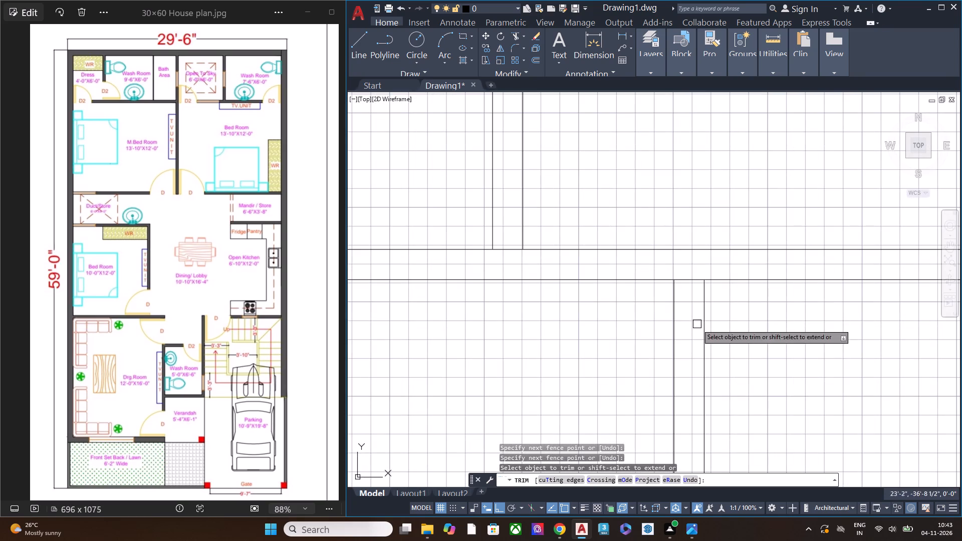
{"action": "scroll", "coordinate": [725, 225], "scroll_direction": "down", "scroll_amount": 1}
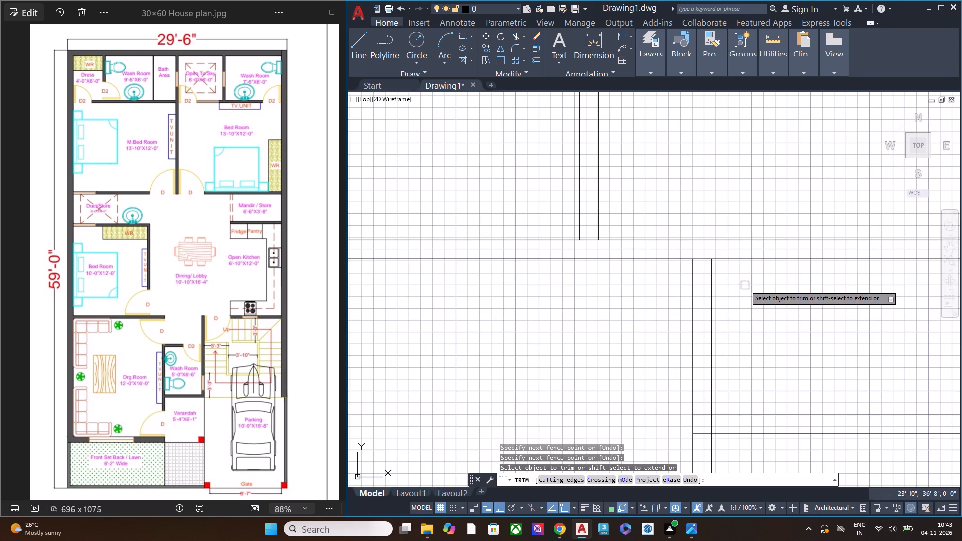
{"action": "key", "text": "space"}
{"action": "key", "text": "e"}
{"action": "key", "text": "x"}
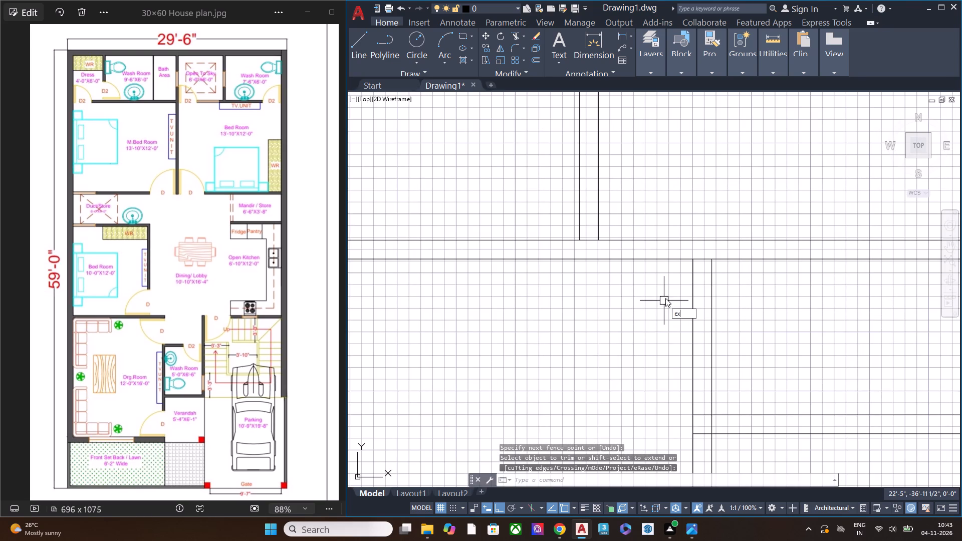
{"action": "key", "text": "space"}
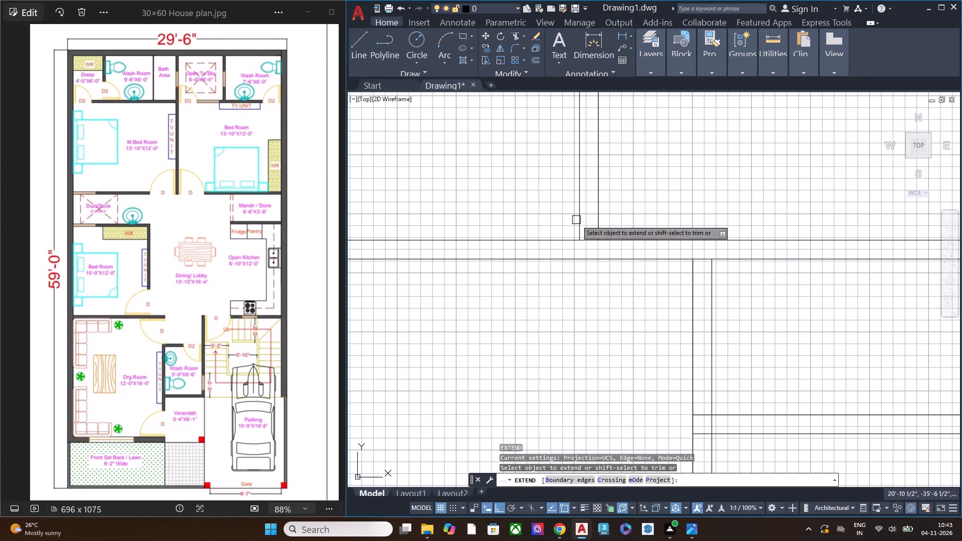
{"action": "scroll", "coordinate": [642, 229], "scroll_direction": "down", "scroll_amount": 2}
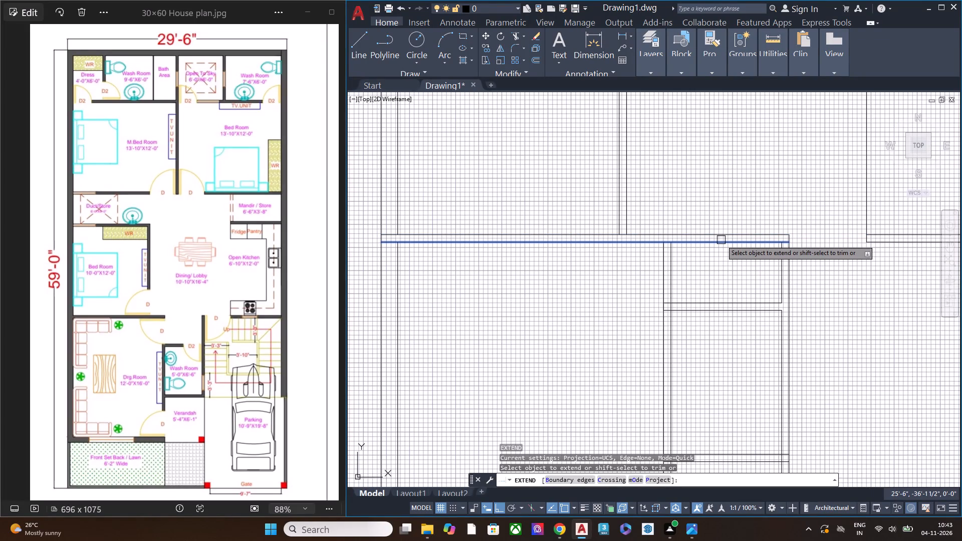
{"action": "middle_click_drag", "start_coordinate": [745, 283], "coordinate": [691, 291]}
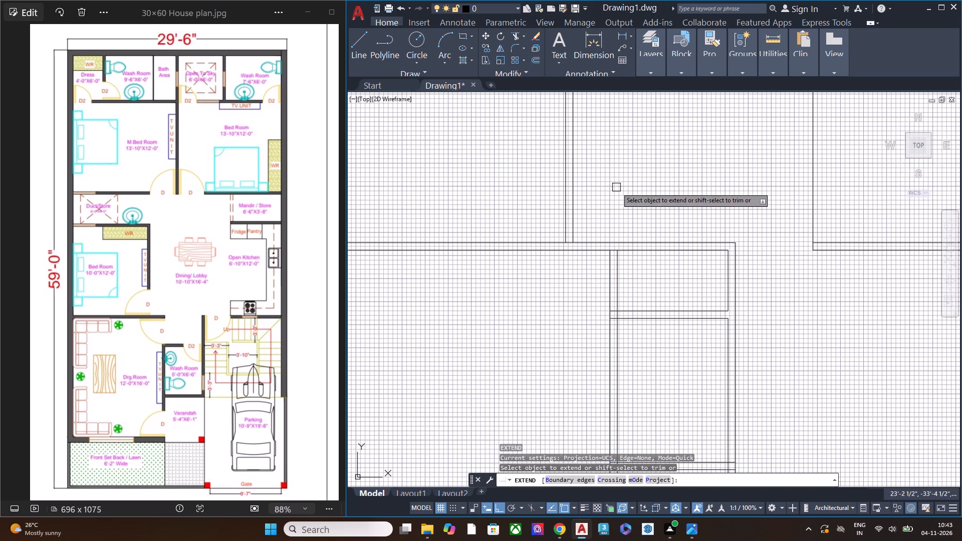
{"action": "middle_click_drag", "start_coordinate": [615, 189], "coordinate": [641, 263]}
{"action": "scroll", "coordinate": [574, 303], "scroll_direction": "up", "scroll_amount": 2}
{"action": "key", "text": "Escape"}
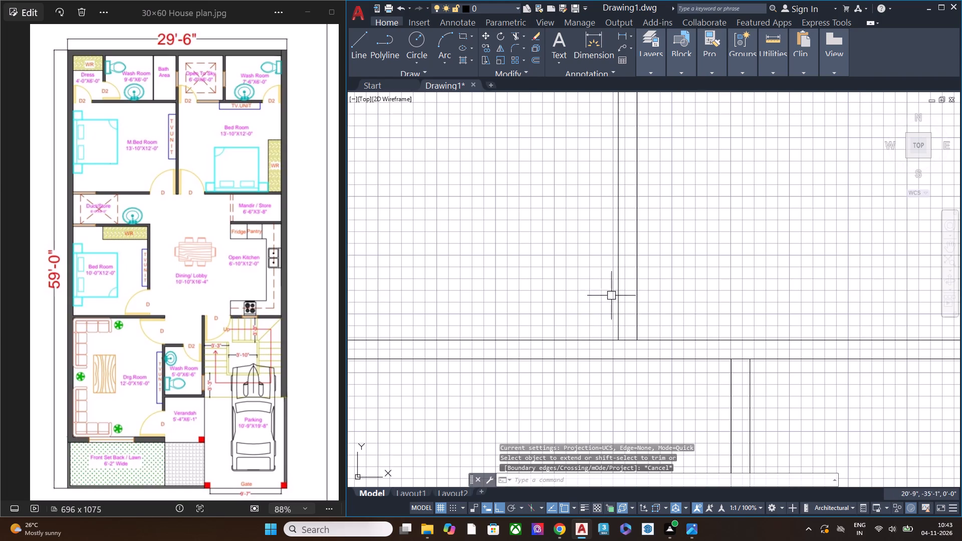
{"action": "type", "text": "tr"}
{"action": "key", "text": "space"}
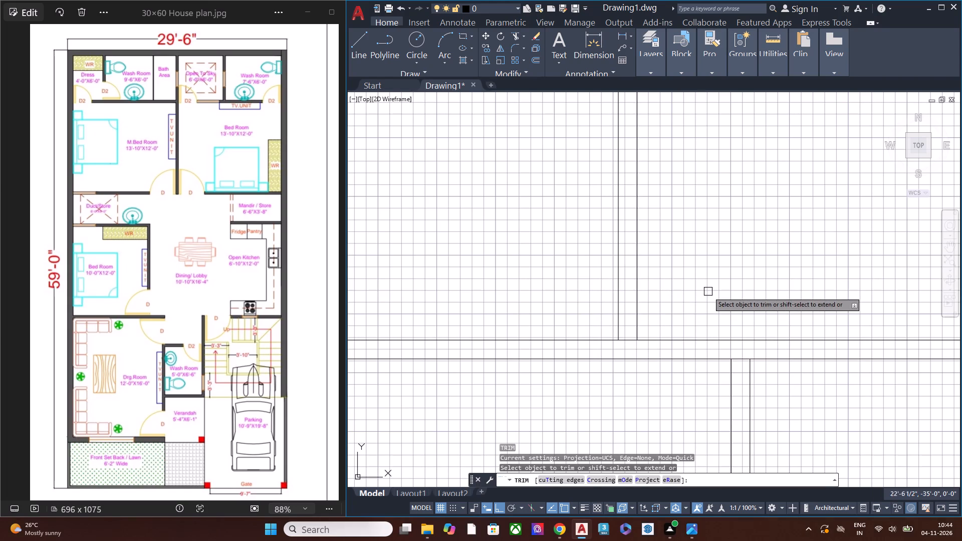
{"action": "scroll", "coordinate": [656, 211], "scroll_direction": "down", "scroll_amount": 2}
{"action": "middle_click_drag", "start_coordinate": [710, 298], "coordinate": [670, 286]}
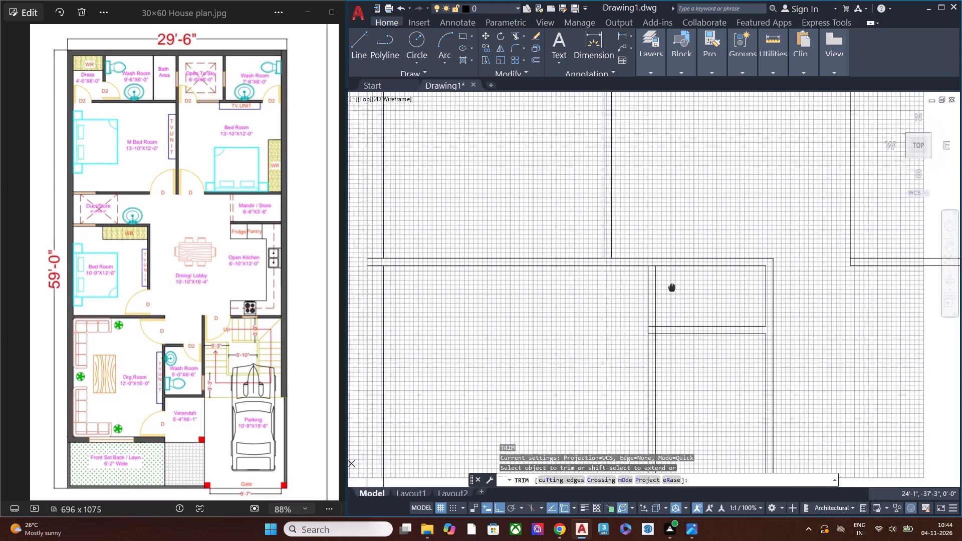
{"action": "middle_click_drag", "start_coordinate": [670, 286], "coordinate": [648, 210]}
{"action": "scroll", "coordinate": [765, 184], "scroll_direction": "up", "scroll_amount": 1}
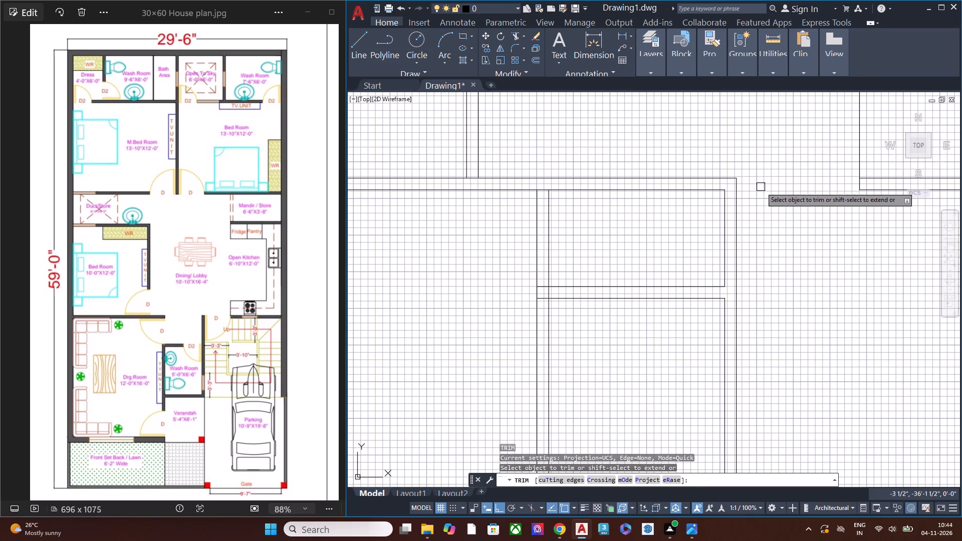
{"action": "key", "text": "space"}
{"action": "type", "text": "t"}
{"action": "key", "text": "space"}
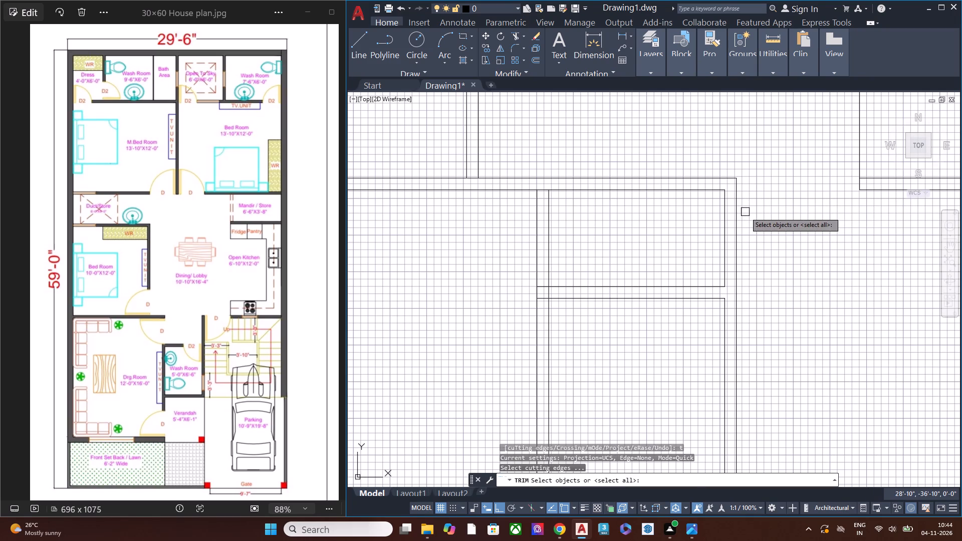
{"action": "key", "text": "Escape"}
Extend the inner line of the lower Wash Room's right wall up to the top line of the wall below the lobby.
{"action": "key", "text": "e"}
{"action": "type", "text": "x"}
{"action": "key", "text": "space"}
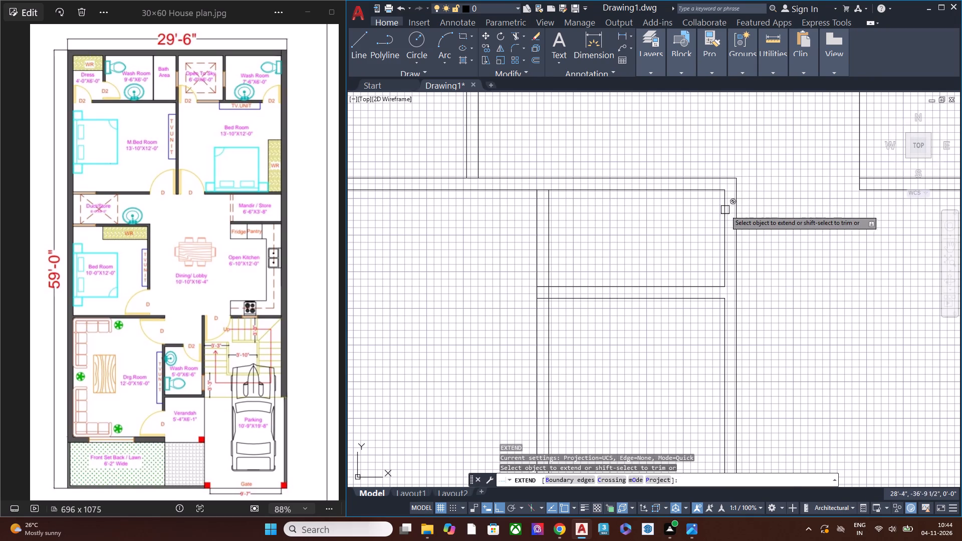
{"action": "left_click", "coordinate": [723, 207]}
{"action": "key", "text": "Escape"}
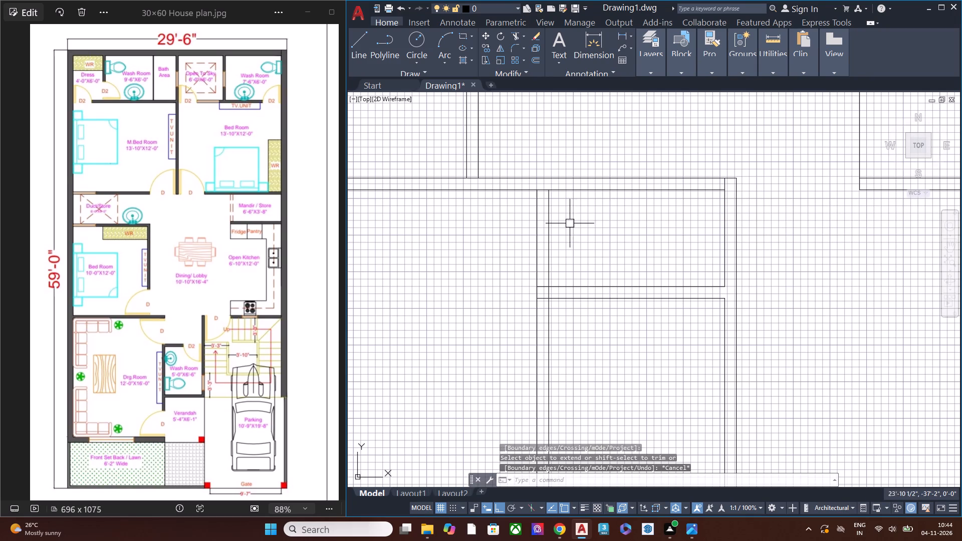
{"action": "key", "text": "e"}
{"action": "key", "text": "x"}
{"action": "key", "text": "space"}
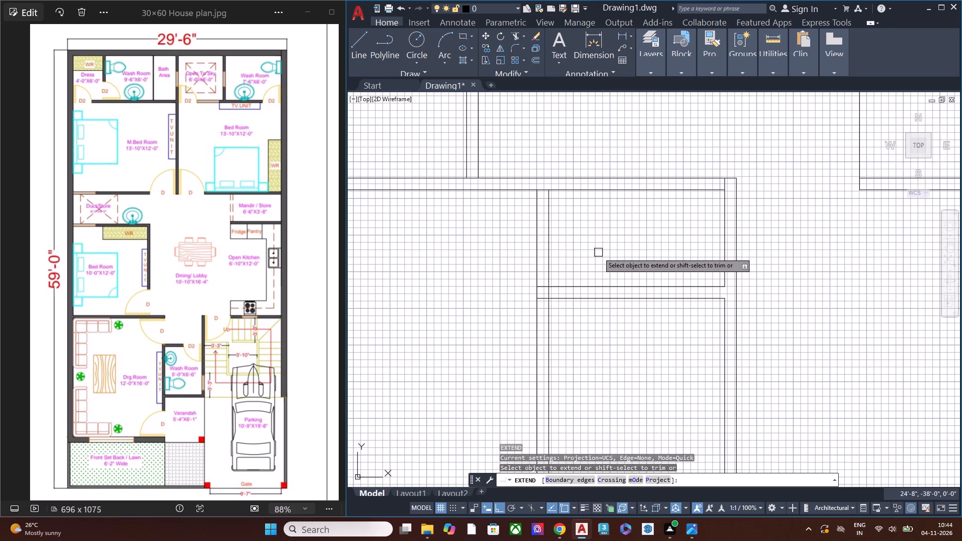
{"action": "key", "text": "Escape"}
Trim both lines of the lower Wash Room's left wall between its upper wall and the wall below the lobby.
{"action": "type", "text": "tr"}
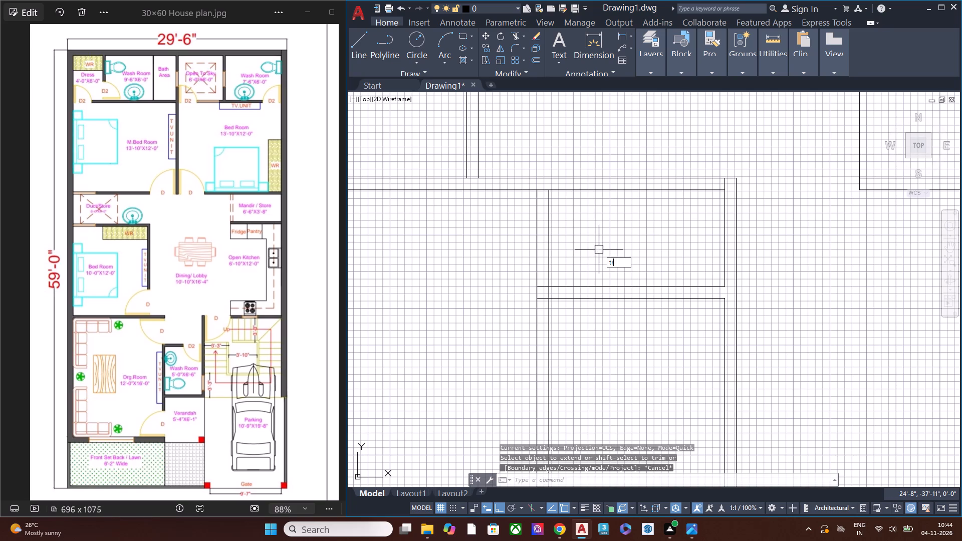
{"action": "key", "text": "space"}
{"action": "left_click", "coordinate": [601, 248]}
{"action": "left_click", "coordinate": [497, 233]}
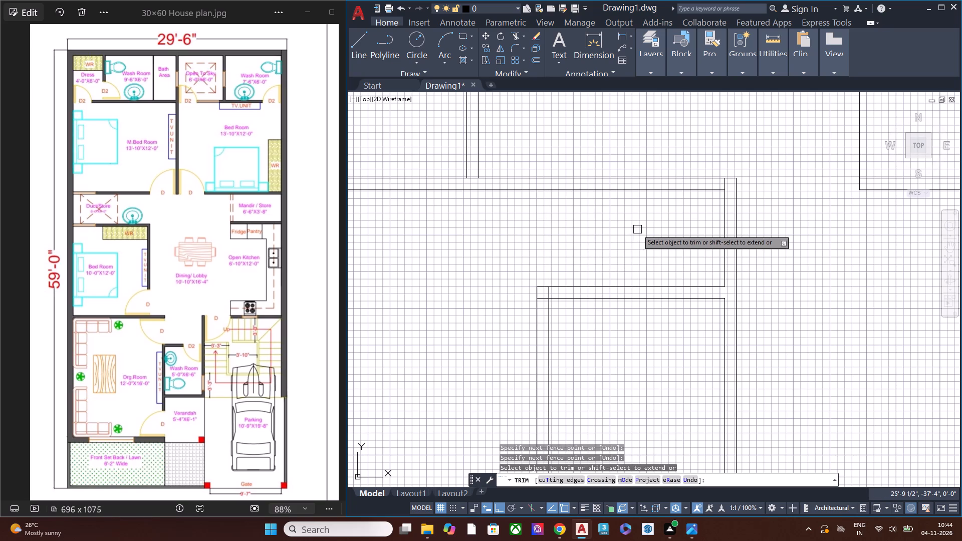
Extend both lines of the lower Wash Room's left wall up to the top line of the wall below the lobby.
{"action": "middle_click_drag", "start_coordinate": [568, 213], "coordinate": [677, 259]}
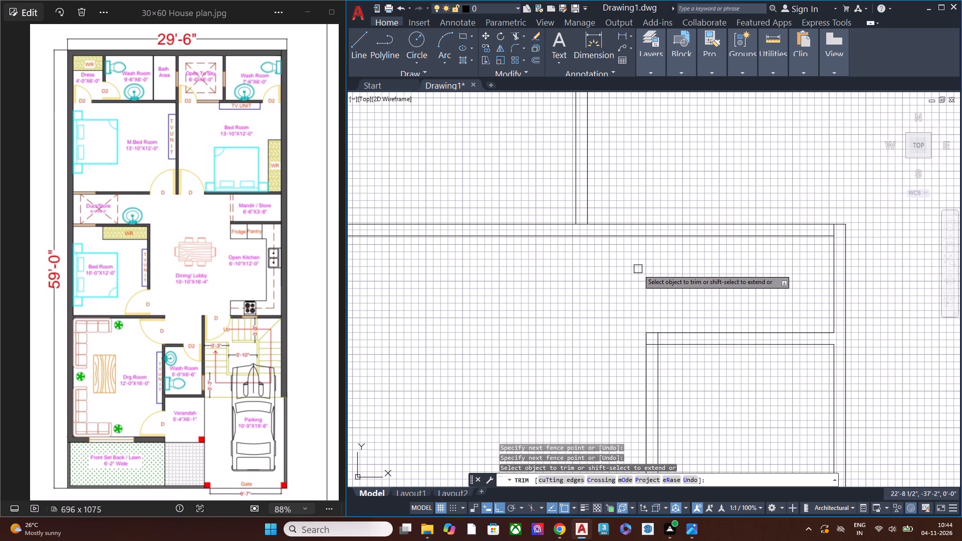
{"action": "scroll", "coordinate": [643, 274], "scroll_direction": "down", "scroll_amount": 2}
{"action": "middle_click_drag", "start_coordinate": [663, 310], "coordinate": [629, 302]}
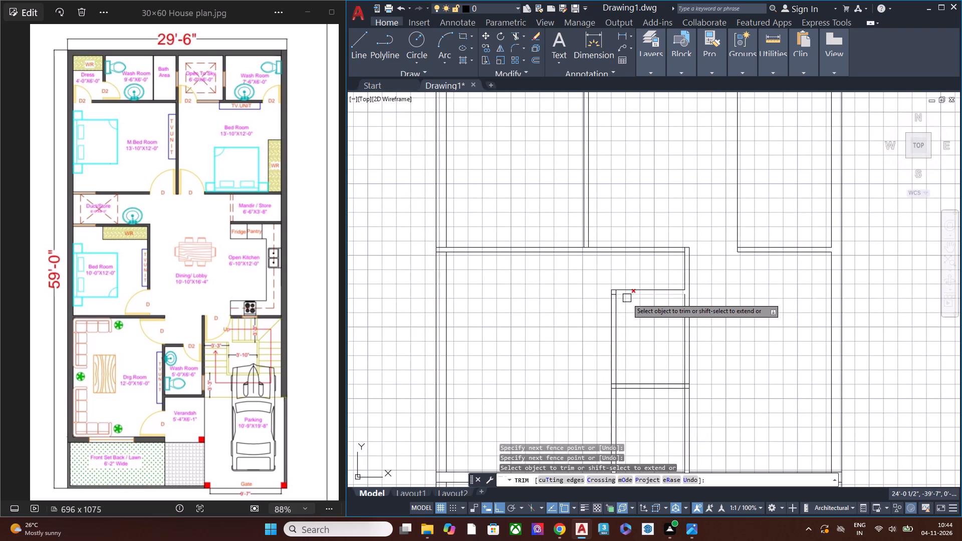
{"action": "scroll", "coordinate": [618, 301], "scroll_direction": "up", "scroll_amount": 1}
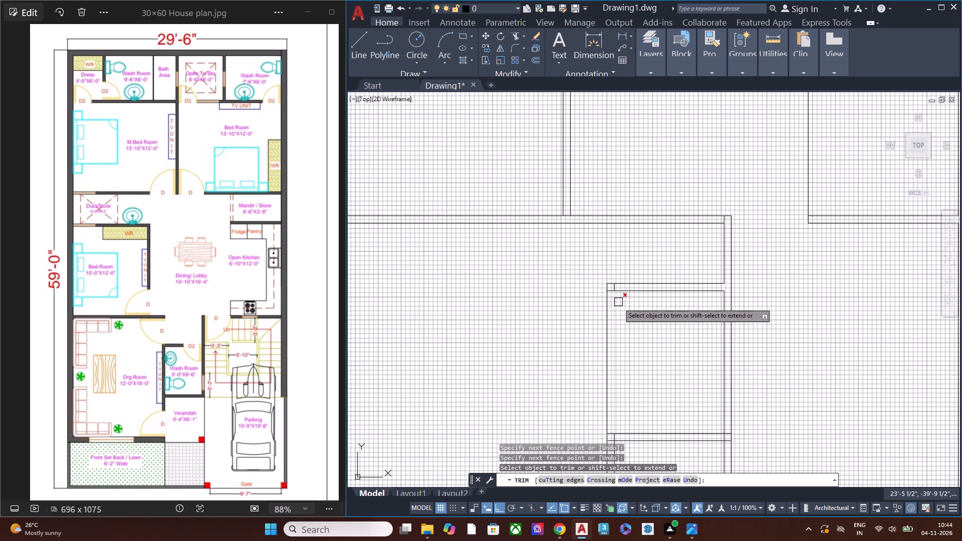
{"action": "key", "text": "Escape"}
{"action": "key", "text": "r"}
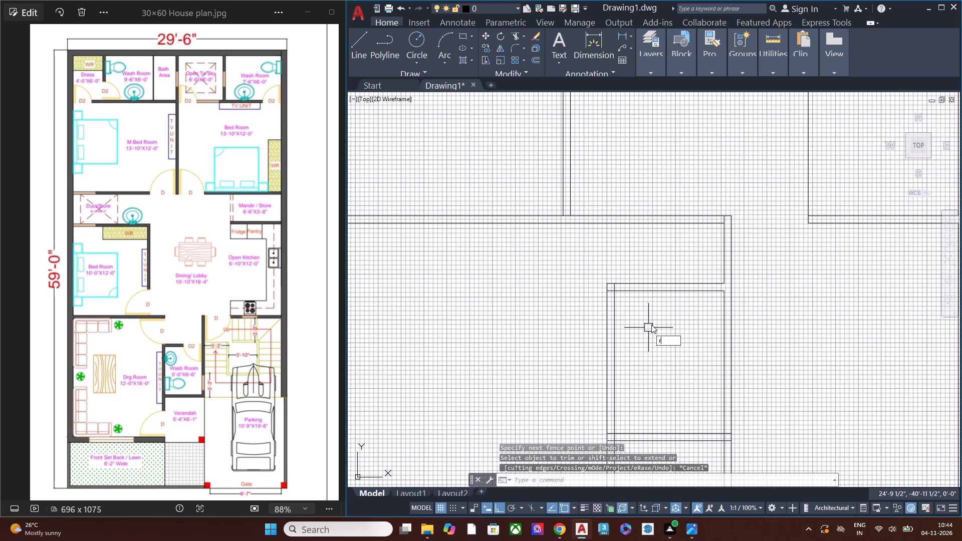
{"action": "key", "text": "Escape"}
{"action": "type", "text": "ex"}
{"action": "key", "text": "space"}
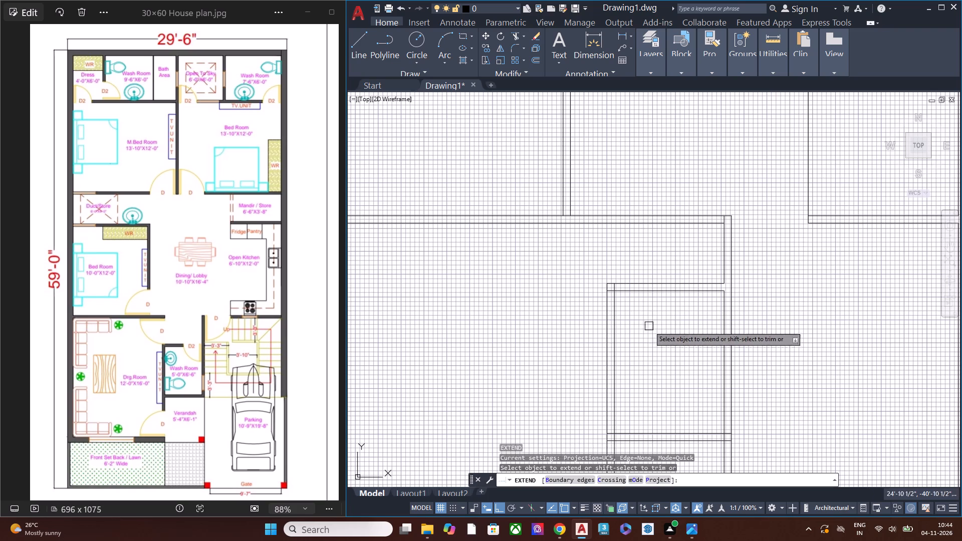
{"action": "left_click", "coordinate": [638, 323]}
{"action": "left_click", "coordinate": [578, 312]}
{"action": "left_click", "coordinate": [628, 253]}
{"action": "left_click", "coordinate": [596, 251]}
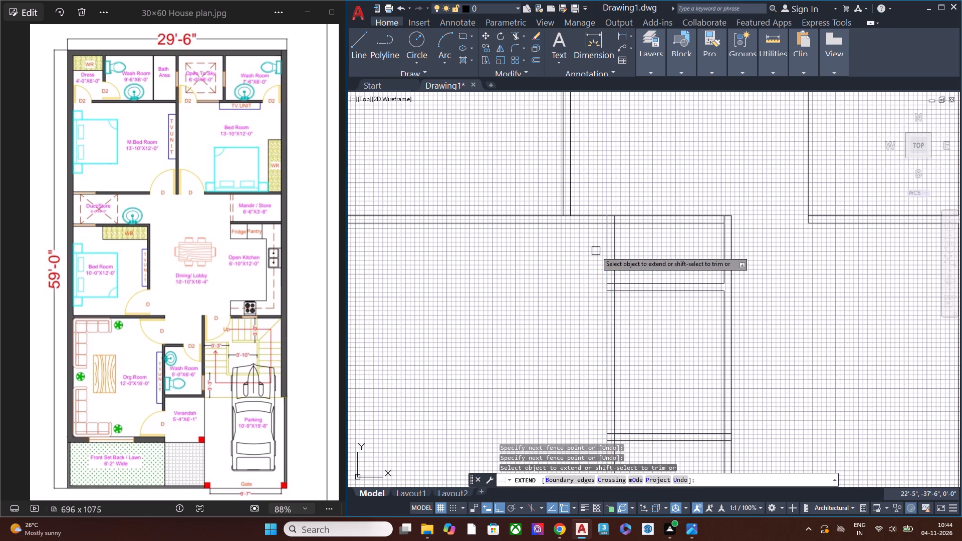
Trim both lines of the wall below the lobby between the lower Wash Room's left and right walls.
{"action": "key", "text": "Escape"}
{"action": "type", "text": "tr"}
{"action": "key", "text": "space"}
{"action": "left_click_drag", "start_coordinate": [672, 252], "coordinate": [675, 234]}
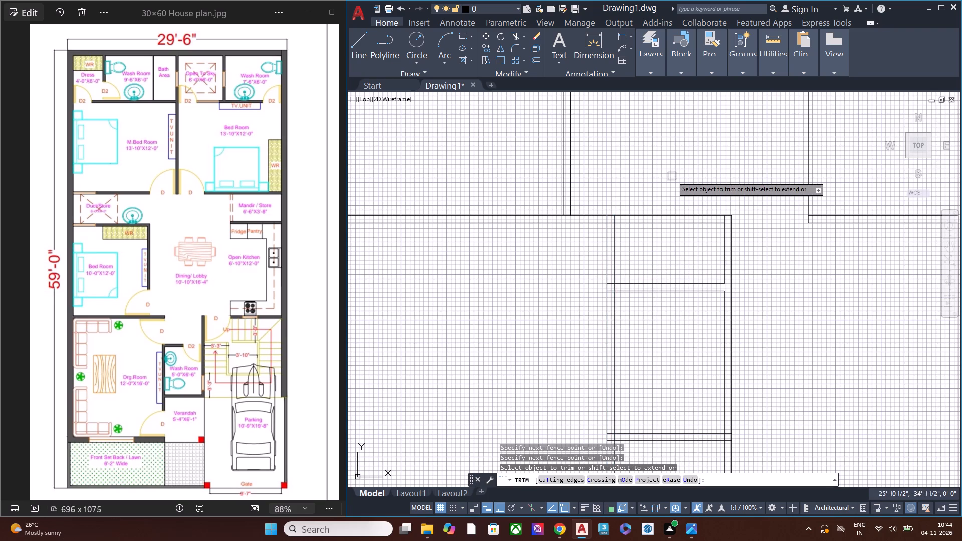
{"action": "left_click_drag", "start_coordinate": [672, 176], "coordinate": [672, 254]}
Trim the extended left-wall lines above the lower Wash Room, keeping only the inner line's segment that caps the lobby wall's end.
{"action": "left_click_drag", "start_coordinate": [669, 254], "coordinate": [662, 255]}
{"action": "left_click", "coordinate": [568, 245]}
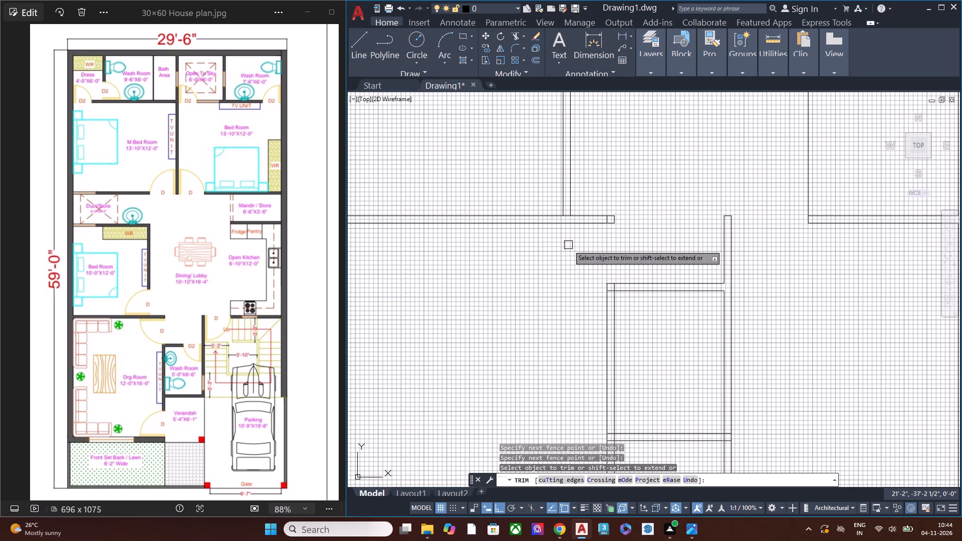
{"action": "scroll", "coordinate": [605, 220], "scroll_direction": "up", "scroll_amount": 4}
{"action": "left_click", "coordinate": [615, 216]}
{"action": "scroll", "coordinate": [604, 224], "scroll_direction": "down", "scroll_amount": 2}
{"action": "scroll", "coordinate": [604, 224], "scroll_direction": "up", "scroll_amount": 1}
{"action": "scroll", "coordinate": [604, 224], "scroll_direction": "down", "scroll_amount": 3}
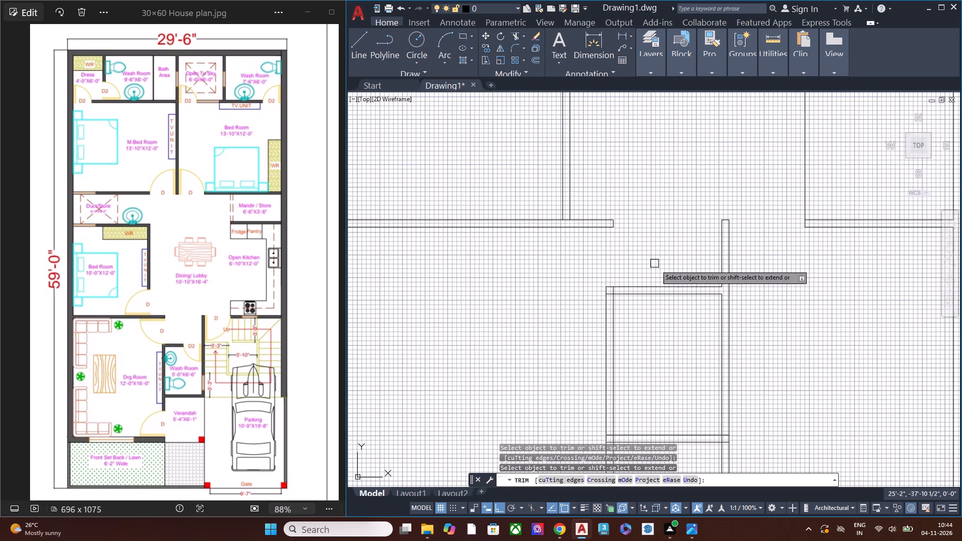
Trim the overlapping inner lines at the lower Wash Room's upper-left corner to form a clean double-line corner.
{"action": "scroll", "coordinate": [617, 297], "scroll_direction": "up", "scroll_amount": 2}
{"action": "scroll", "coordinate": [617, 297], "scroll_direction": "down", "scroll_amount": 1}
{"action": "scroll", "coordinate": [617, 297], "scroll_direction": "up", "scroll_amount": 1}
{"action": "left_click", "coordinate": [608, 284]}
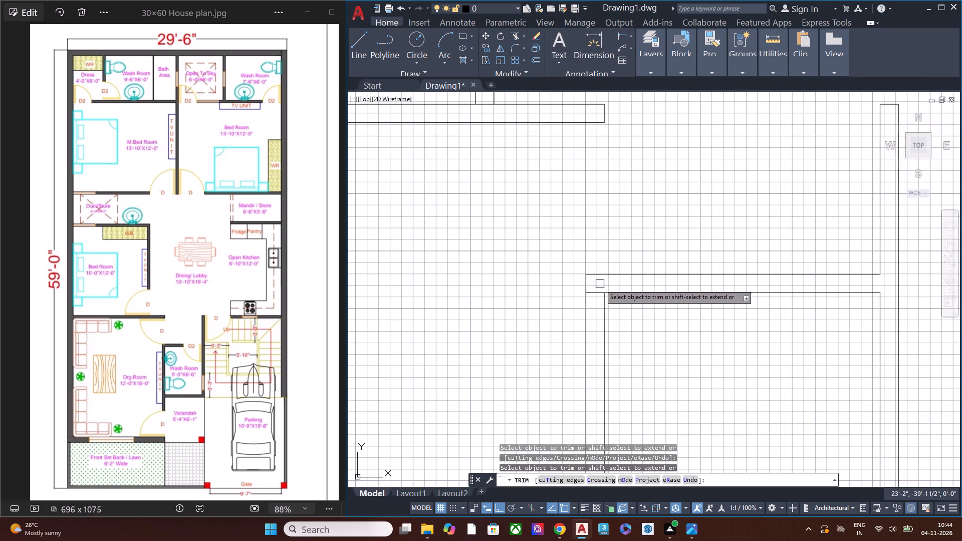
{"action": "left_click", "coordinate": [597, 290]}
{"action": "scroll", "coordinate": [642, 274], "scroll_direction": "down", "scroll_amount": 2}
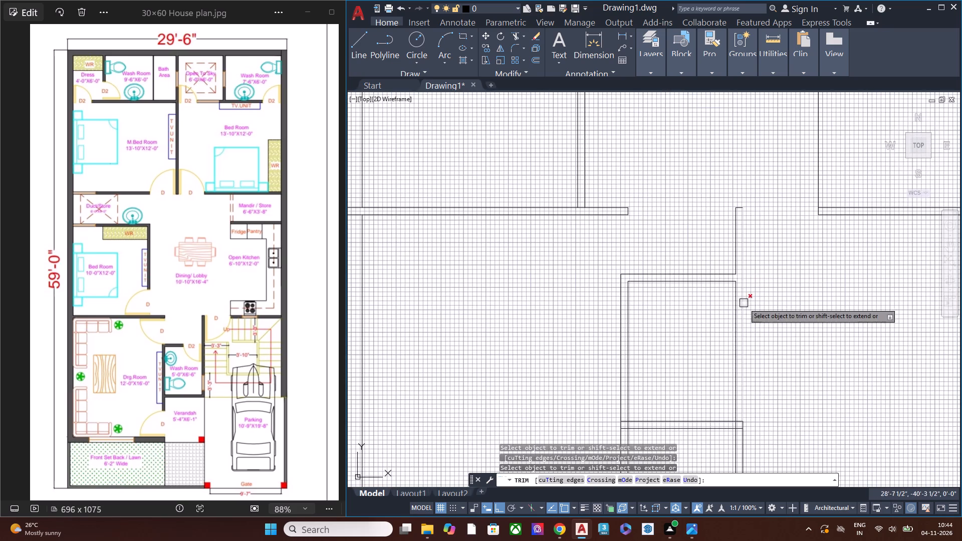
Clean the junction of the wall between the lower Wash Room and Verandah with their right wall by trimming the crossing lines.
{"action": "middle_click_drag", "start_coordinate": [737, 306], "coordinate": [725, 164]}
{"action": "scroll", "coordinate": [723, 274], "scroll_direction": "up", "scroll_amount": 1}
{"action": "scroll", "coordinate": [724, 274], "scroll_direction": "down", "scroll_amount": 1}
{"action": "scroll", "coordinate": [724, 274], "scroll_direction": "up", "scroll_amount": 3}
{"action": "scroll", "coordinate": [729, 306], "scroll_direction": "down", "scroll_amount": 2}
{"action": "scroll", "coordinate": [729, 306], "scroll_direction": "up", "scroll_amount": 1}
{"action": "left_click", "coordinate": [734, 321]}
{"action": "left_click", "coordinate": [741, 260]}
{"action": "left_click", "coordinate": [721, 289]}
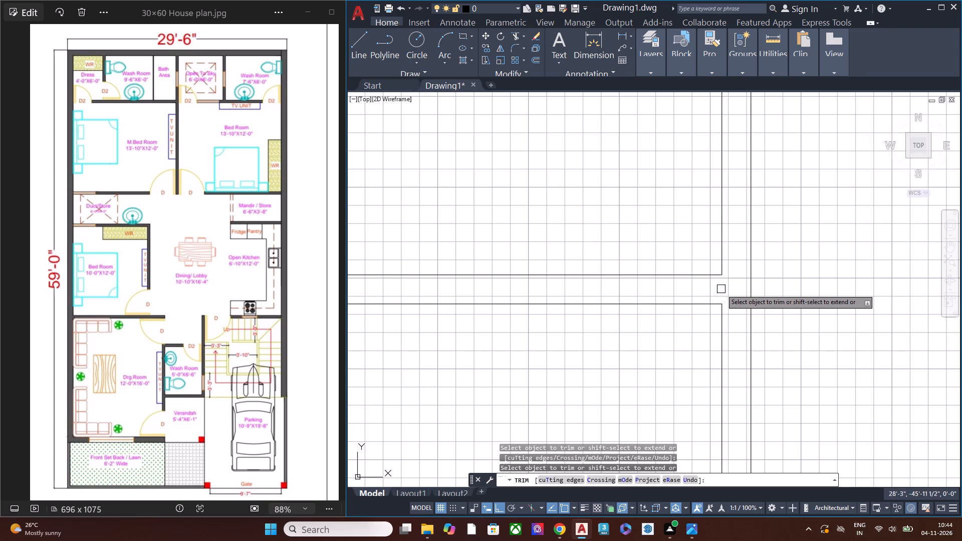
Clean the junction of the wall between the lower Wash Room and Verandah with their left wall by trimming the crossing lines.
{"action": "scroll", "coordinate": [758, 264], "scroll_direction": "down", "scroll_amount": 2}
{"action": "scroll", "coordinate": [577, 280], "scroll_direction": "down", "scroll_amount": 1}
{"action": "scroll", "coordinate": [573, 277], "scroll_direction": "up", "scroll_amount": 2}
{"action": "scroll", "coordinate": [571, 277], "scroll_direction": "down", "scroll_amount": 1}
{"action": "scroll", "coordinate": [571, 277], "scroll_direction": "up", "scroll_amount": 1}
{"action": "left_click", "coordinate": [569, 304]}
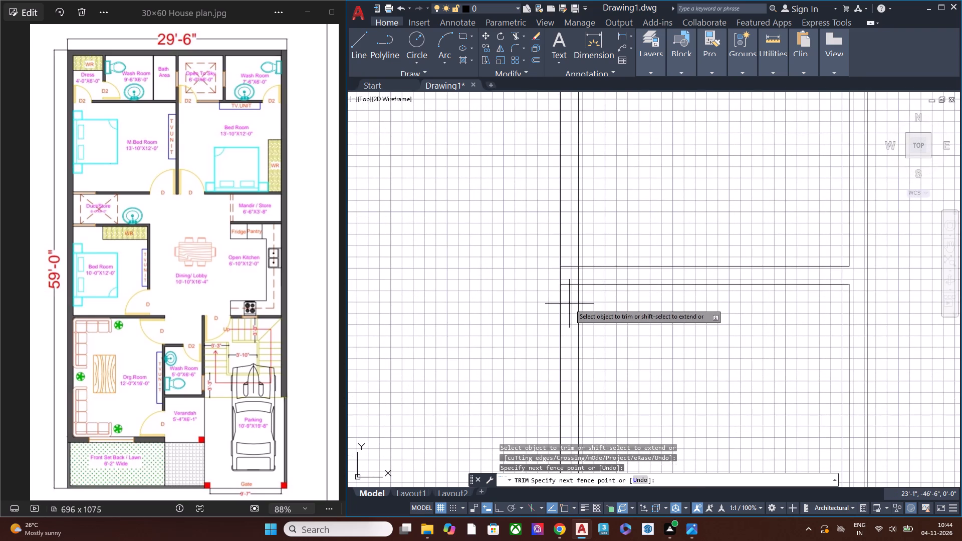
{"action": "left_click", "coordinate": [572, 259]}
{"action": "left_click", "coordinate": [577, 278]}
{"action": "scroll", "coordinate": [648, 265], "scroll_direction": "down", "scroll_amount": 3}
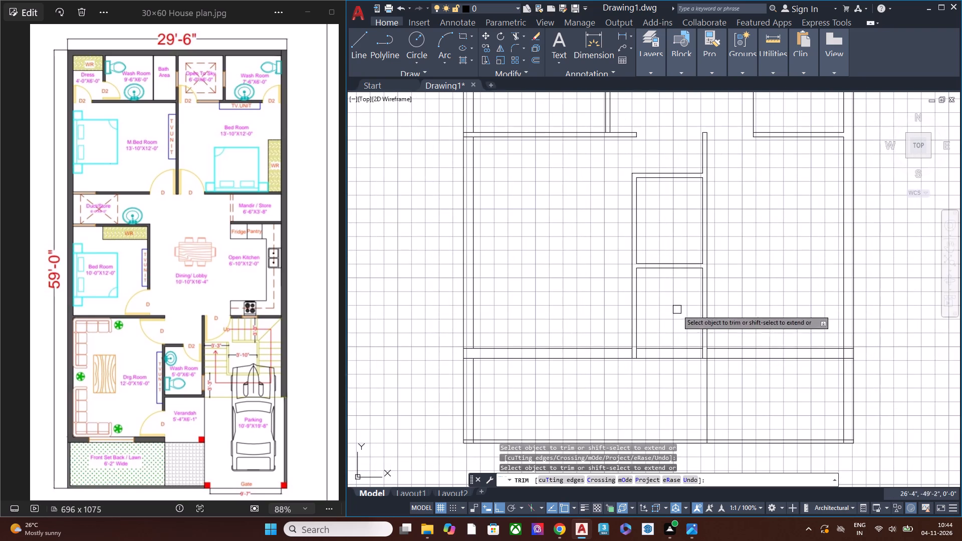
Extend the top line of the wall below the Drawing Room and Verandah across the gap at the Verandah's left wall.
{"action": "middle_click_drag", "start_coordinate": [637, 350], "coordinate": [678, 289]}
{"action": "scroll", "coordinate": [673, 299], "scroll_direction": "up", "scroll_amount": 2}
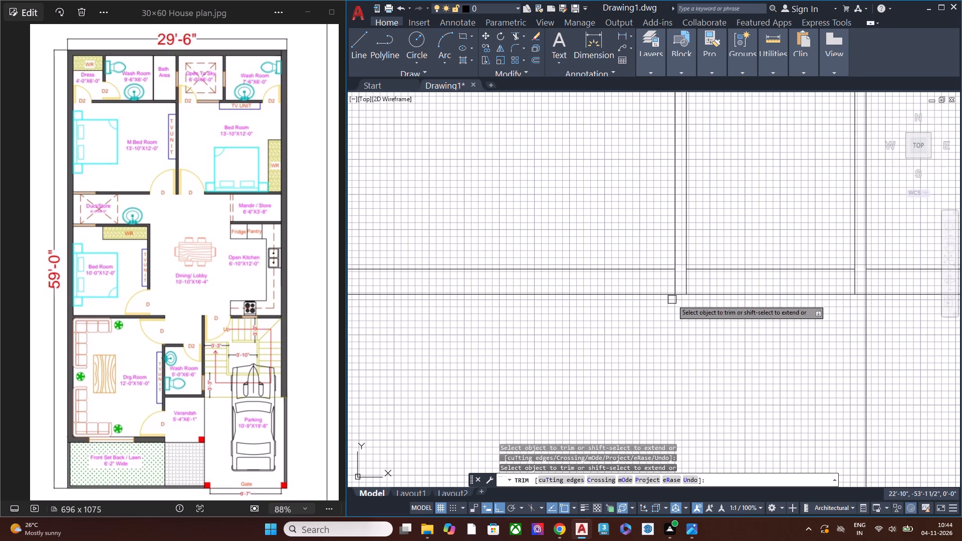
{"action": "scroll", "coordinate": [611, 289], "scroll_direction": "down", "scroll_amount": 3}
{"action": "middle_click_drag", "start_coordinate": [639, 259], "coordinate": [648, 290]}
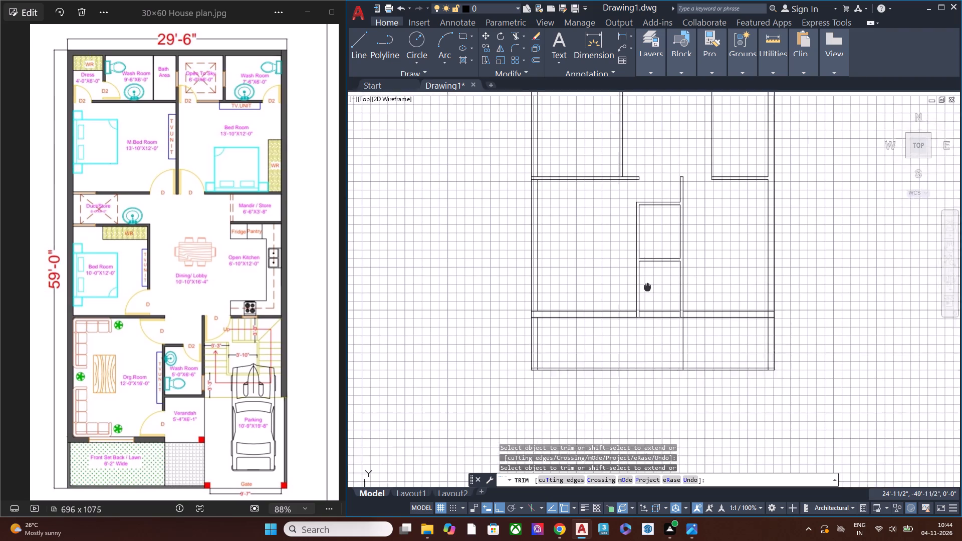
{"action": "middle_click_drag", "start_coordinate": [648, 290], "coordinate": [656, 315]}
{"action": "scroll", "coordinate": [665, 305], "scroll_direction": "up", "scroll_amount": 4}
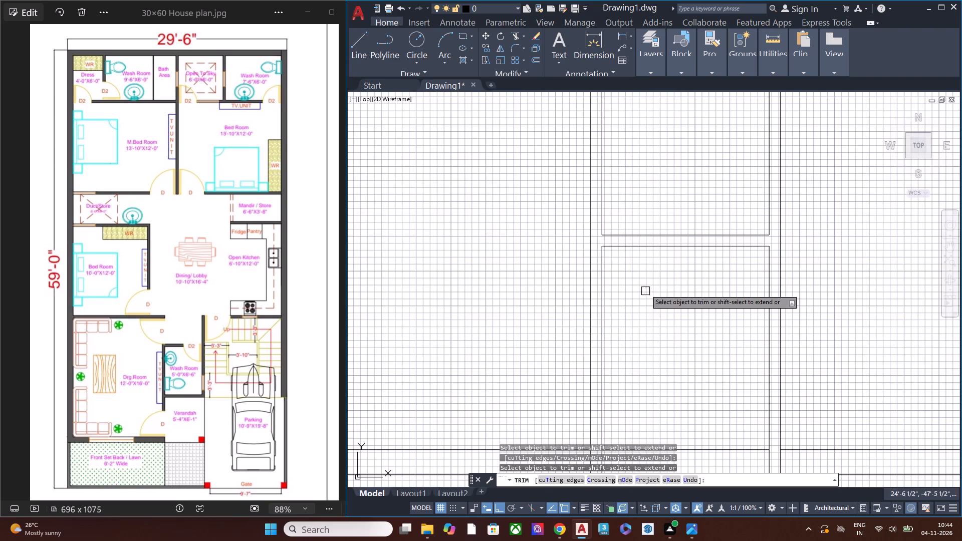
{"action": "scroll", "coordinate": [609, 290], "scroll_direction": "down", "scroll_amount": 2}
{"action": "middle_click_drag", "start_coordinate": [631, 297], "coordinate": [639, 262]}
{"action": "scroll", "coordinate": [612, 325], "scroll_direction": "up", "scroll_amount": 2}
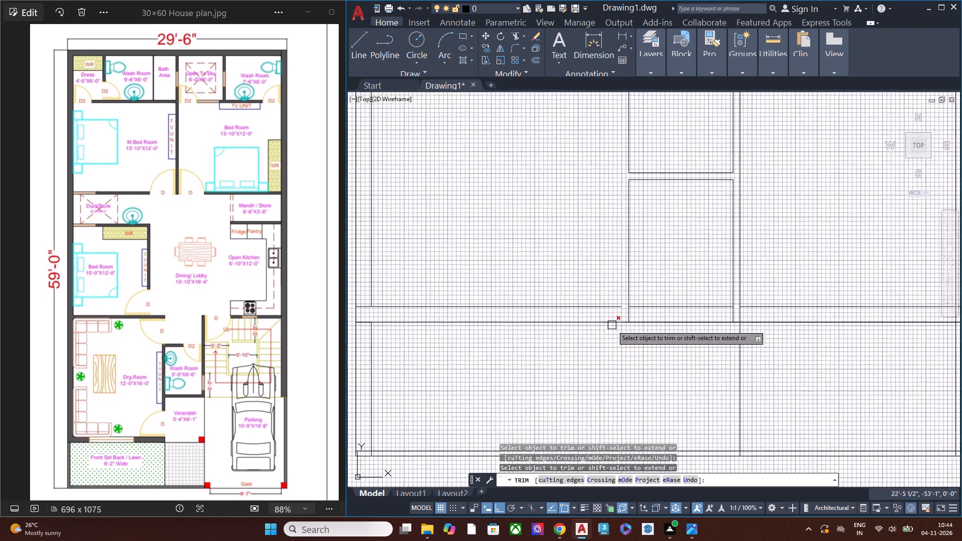
{"action": "scroll", "coordinate": [612, 325], "scroll_direction": "up", "scroll_amount": 2}
{"action": "key", "text": "Escape"}
{"action": "key", "text": "e"}
{"action": "key", "text": "x"}
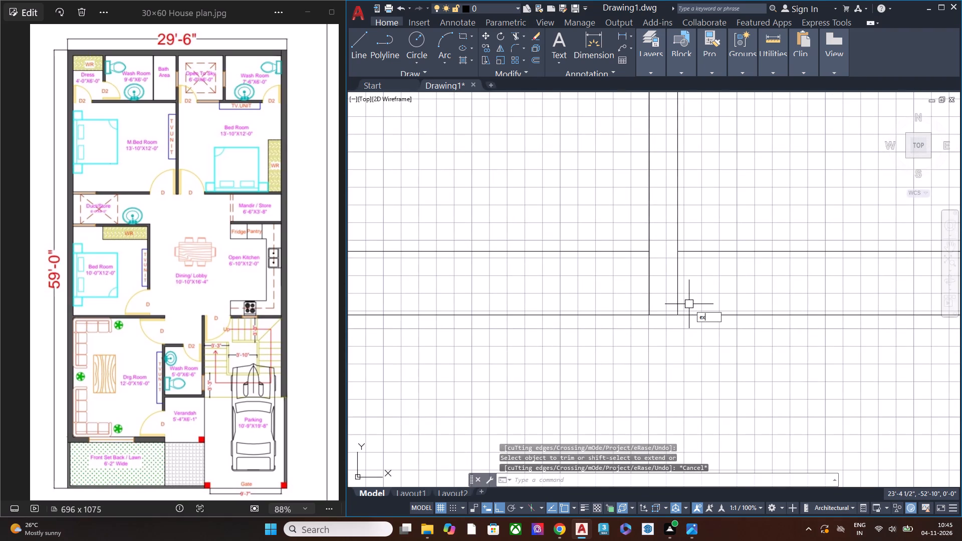
{"action": "key", "text": "space"}
{"action": "left_click", "coordinate": [707, 253]}
{"action": "key", "text": "Escape"}
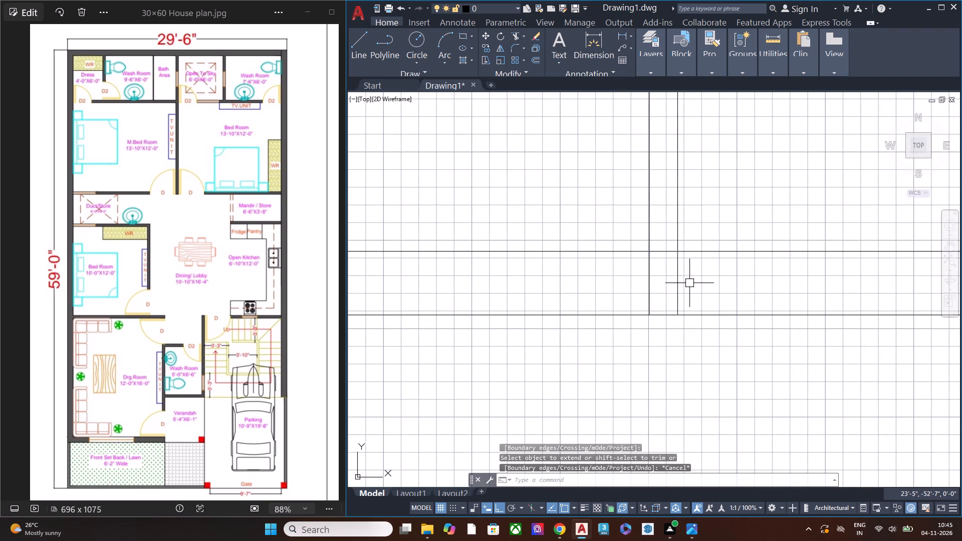
Trim both lines of the Verandah's left wall between the two lines of the wall below it.
{"action": "key", "text": "r"}
{"action": "key", "text": "Escape"}
{"action": "type", "text": "tr"}
{"action": "key", "text": "space"}
{"action": "left_click", "coordinate": [700, 299]}
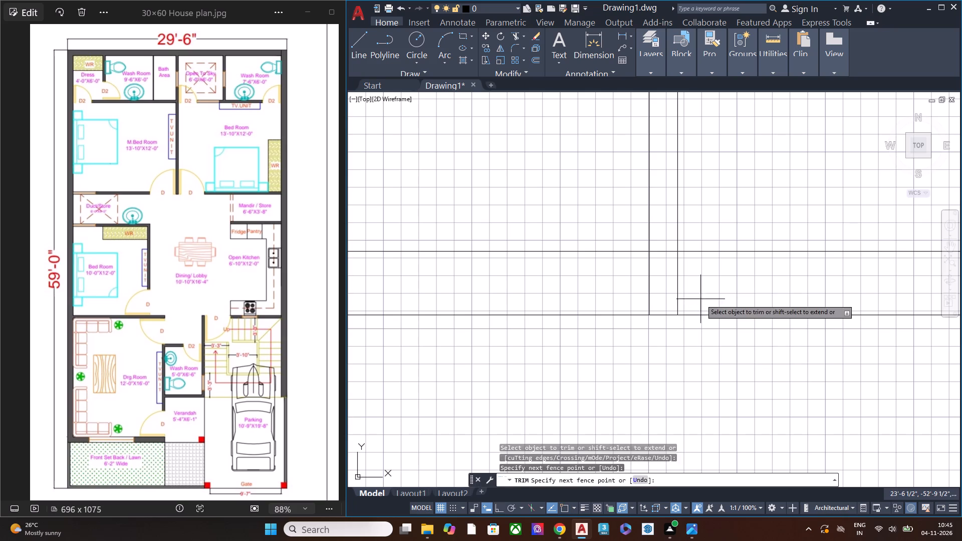
{"action": "left_click", "coordinate": [631, 289]}
Trim both lines of the wall below the Verandah where they cross the Parking, including the stubs inside the right outer wall.
{"action": "scroll", "coordinate": [594, 298], "scroll_direction": "down", "scroll_amount": 1}
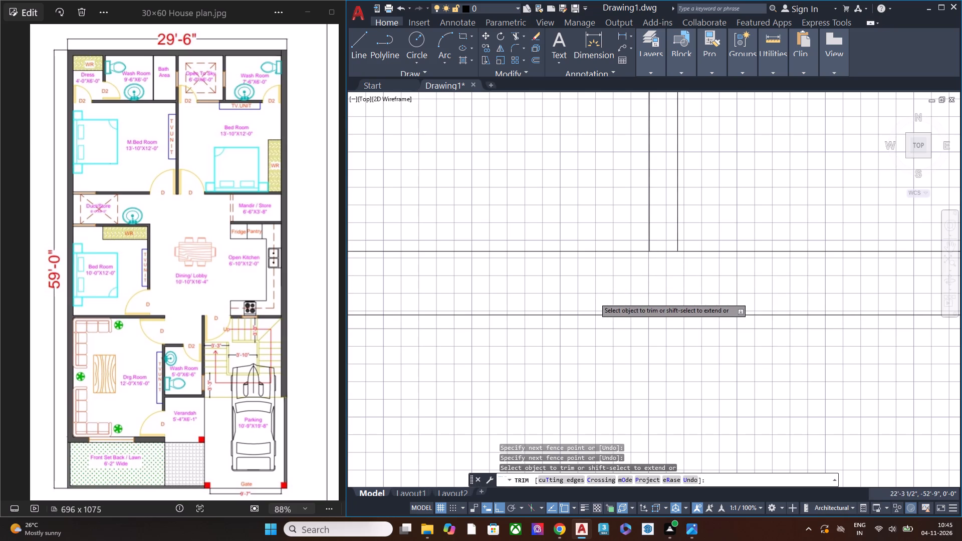
{"action": "scroll", "coordinate": [594, 298], "scroll_direction": "down", "scroll_amount": 2}
{"action": "middle_click_drag", "start_coordinate": [719, 317], "coordinate": [718, 344]}
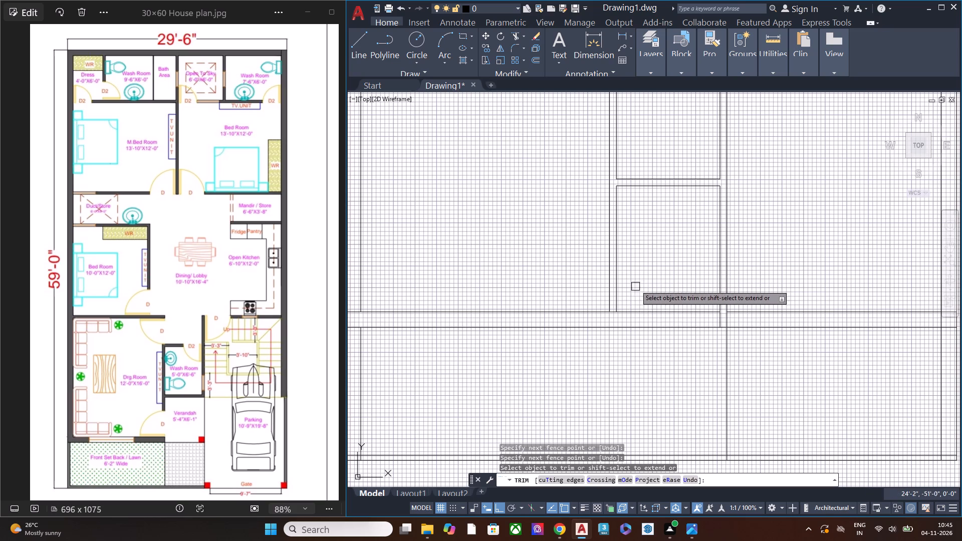
{"action": "scroll", "coordinate": [655, 253], "scroll_direction": "down", "scroll_amount": 1}
{"action": "middle_click_drag", "start_coordinate": [728, 294], "coordinate": [587, 314]}
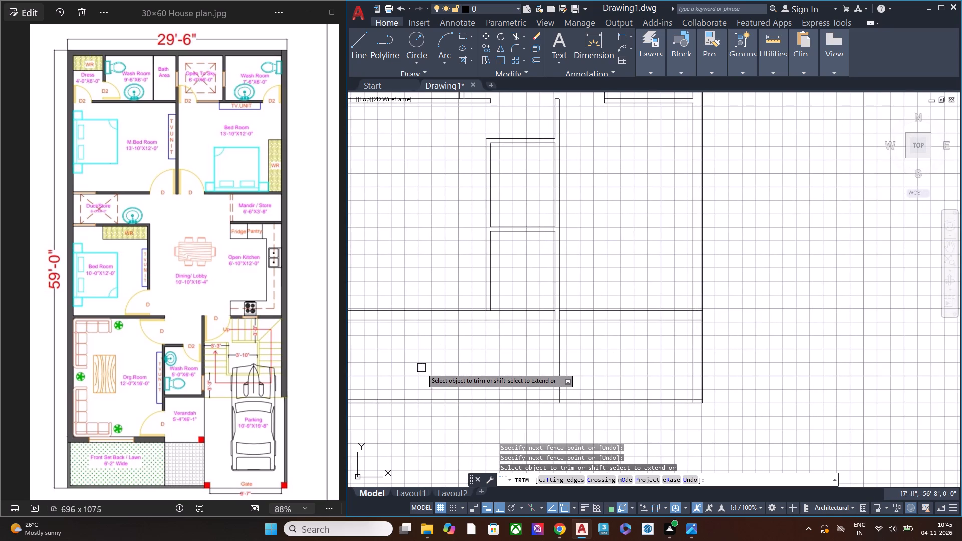
{"action": "left_click", "coordinate": [643, 332]}
{"action": "left_click", "coordinate": [644, 284]}
{"action": "scroll", "coordinate": [716, 305], "scroll_direction": "up", "scroll_amount": 2}
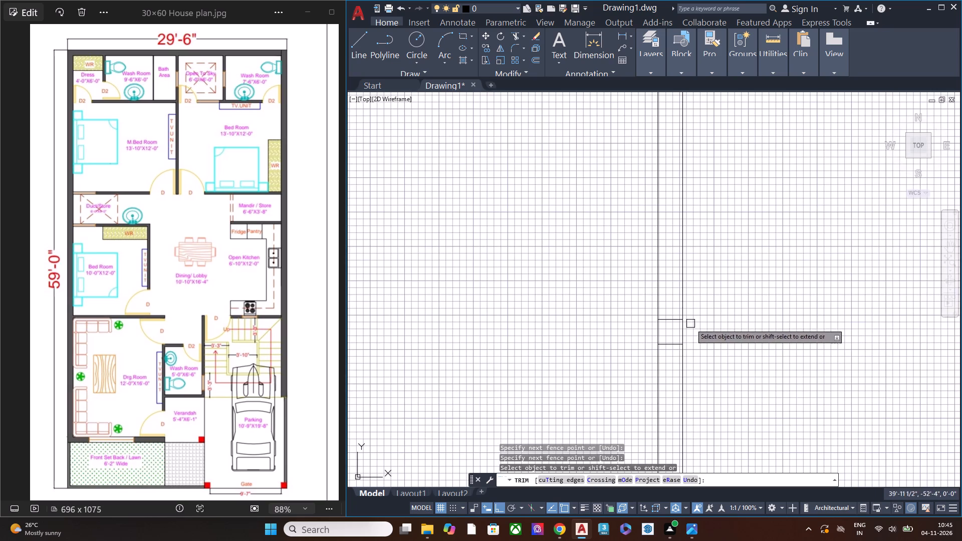
{"action": "left_click", "coordinate": [671, 318]}
{"action": "left_click", "coordinate": [673, 350]}
{"action": "left_click", "coordinate": [672, 335]}
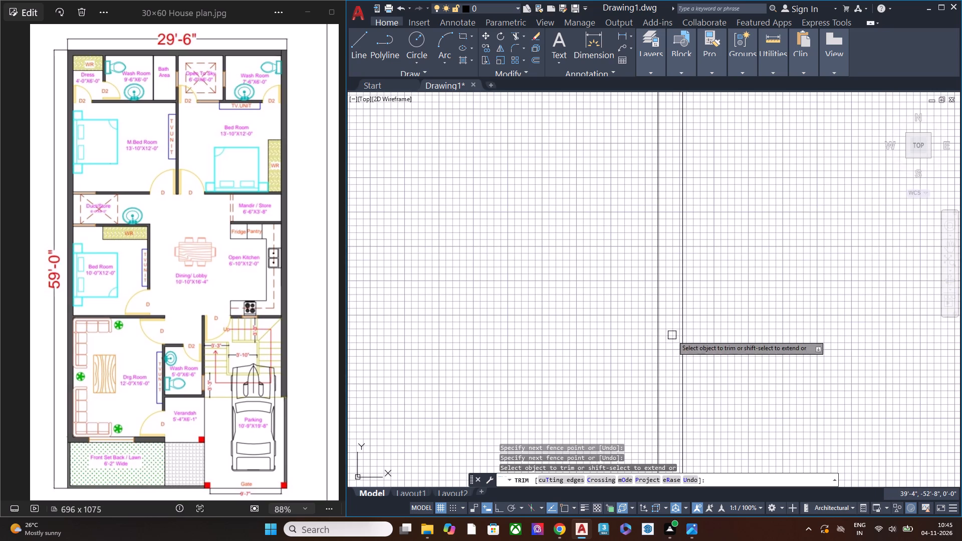
Review the wall layout of the whole plan, from the Parking up to the upper rooms, against the reference image.
{"action": "scroll", "coordinate": [735, 234], "scroll_direction": "down", "scroll_amount": 3}
{"action": "scroll", "coordinate": [732, 240], "scroll_direction": "up", "scroll_amount": 3}
{"action": "scroll", "coordinate": [732, 240], "scroll_direction": "down", "scroll_amount": 1}
{"action": "middle_click_drag", "start_coordinate": [725, 215], "coordinate": [734, 323]}
{"action": "scroll", "coordinate": [729, 219], "scroll_direction": "up", "scroll_amount": 1}
{"action": "middle_click_drag", "start_coordinate": [735, 245], "coordinate": [739, 302]}
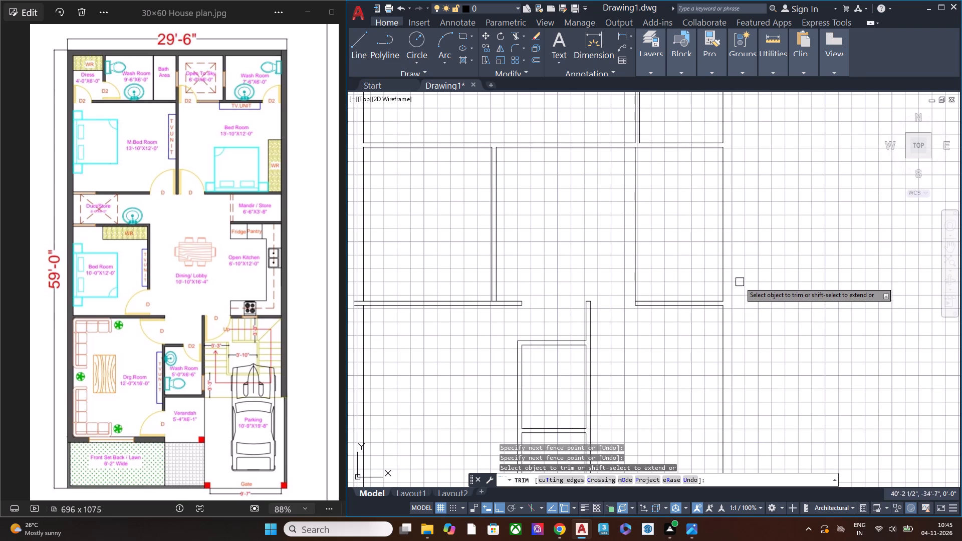
{"action": "middle_click_drag", "start_coordinate": [737, 292], "coordinate": [746, 399]}
{"action": "middle_click_drag", "start_coordinate": [741, 308], "coordinate": [743, 366]}
{"action": "middle_click_drag", "start_coordinate": [751, 334], "coordinate": [760, 394]}
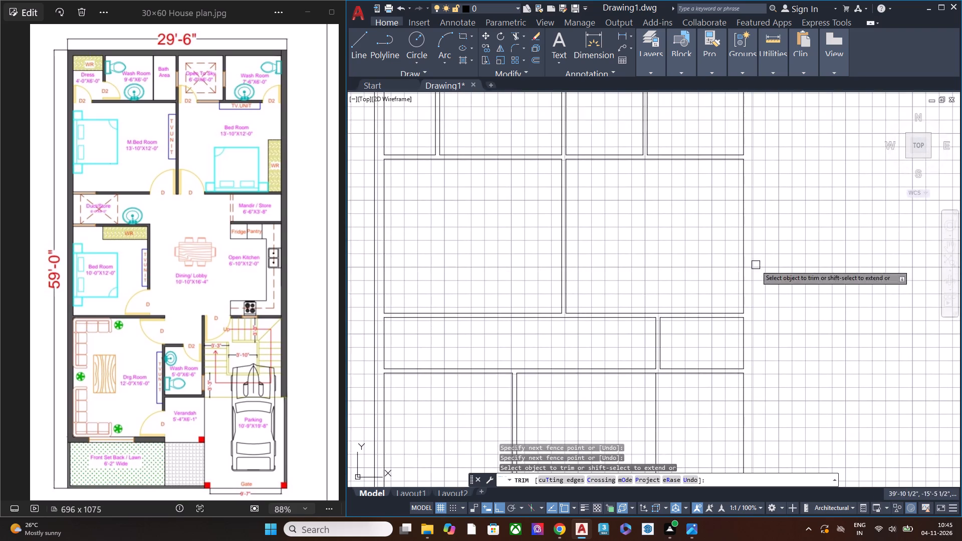
{"action": "middle_click_drag", "start_coordinate": [753, 309], "coordinate": [752, 394]}
{"action": "scroll", "coordinate": [778, 212], "scroll_direction": "down", "scroll_amount": 2}
{"action": "key", "text": "Escape"}
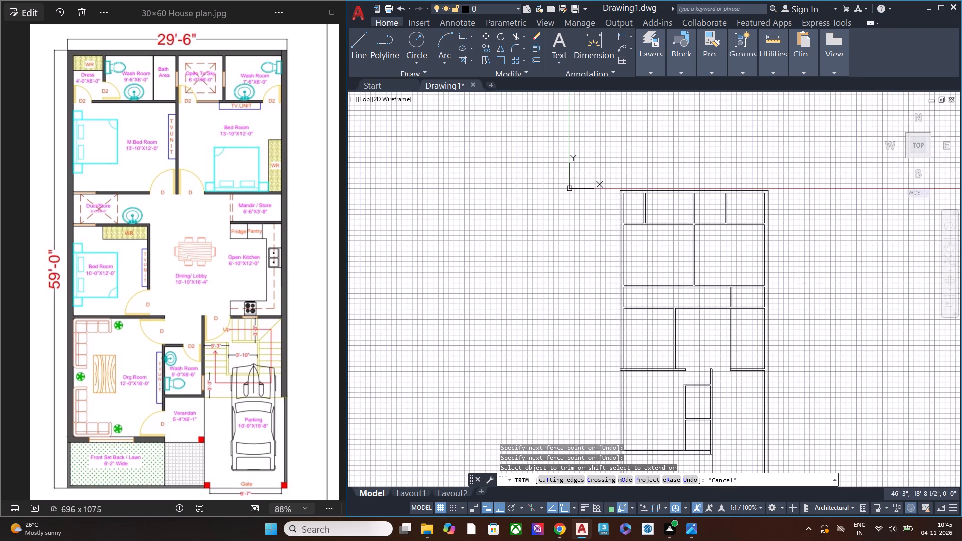
{"action": "middle_click_drag", "start_coordinate": [778, 333], "coordinate": [661, 304]}
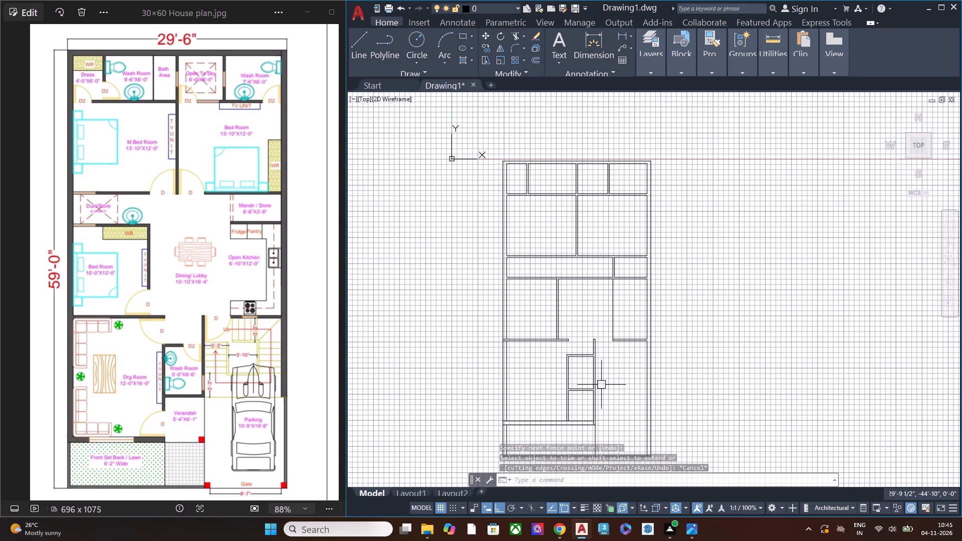
{"action": "middle_click_drag", "start_coordinate": [601, 384], "coordinate": [587, 314]}
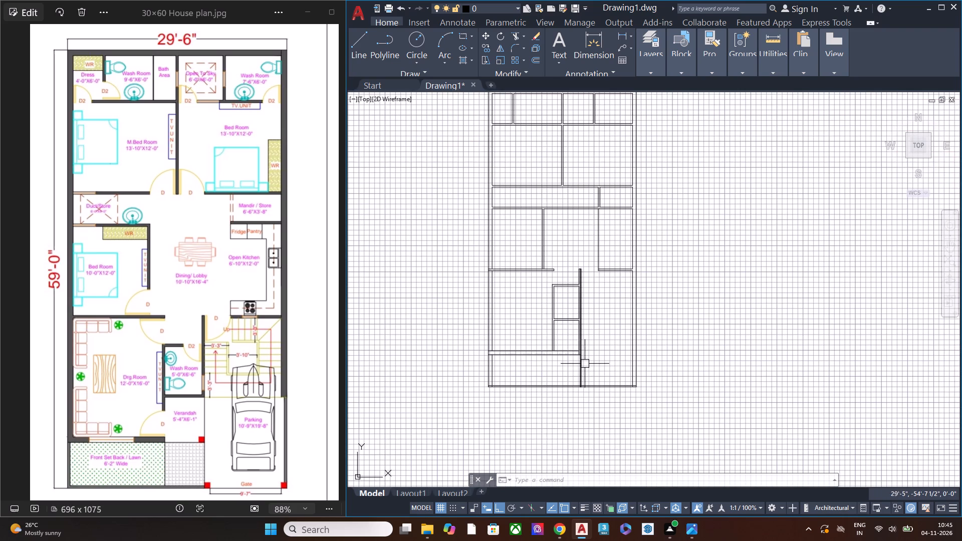
Extend both lines of the wall between the lower Wash Room and Verandah to the right wall's outer line.
{"action": "scroll", "coordinate": [610, 328], "scroll_direction": "up", "scroll_amount": 2}
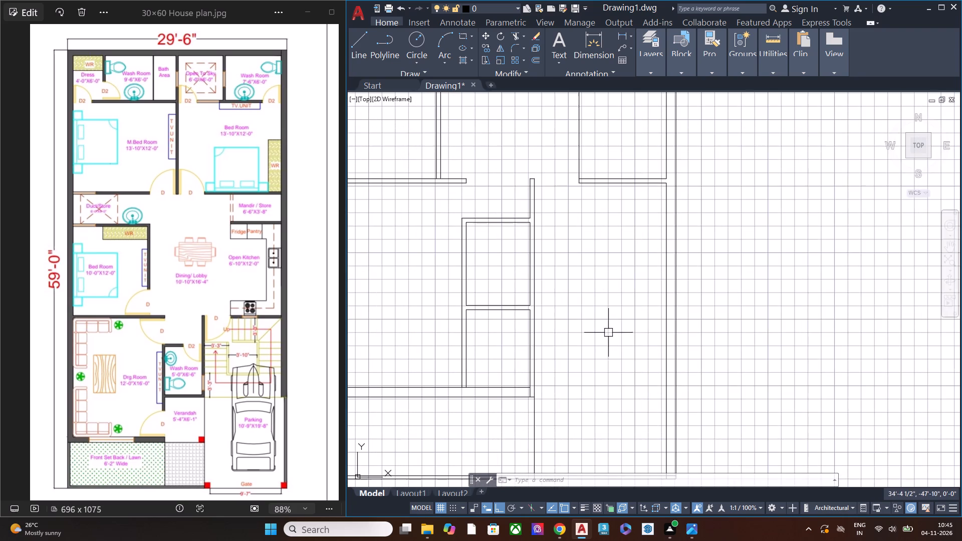
{"action": "key", "text": "e"}
{"action": "type", "text": "x"}
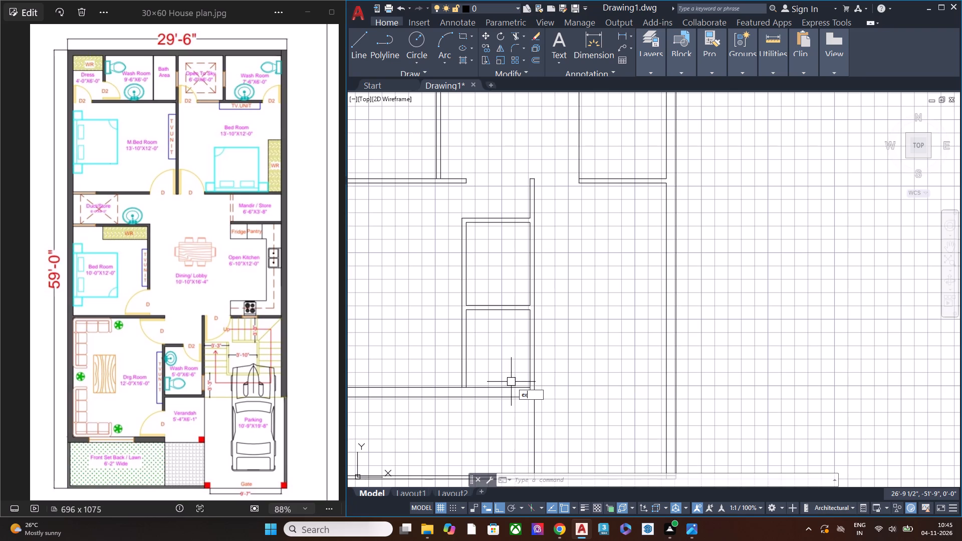
{"action": "key", "text": "space"}
{"action": "left_click", "coordinate": [518, 383]}
{"action": "left_click", "coordinate": [519, 297]}
{"action": "key", "text": "Escape"}
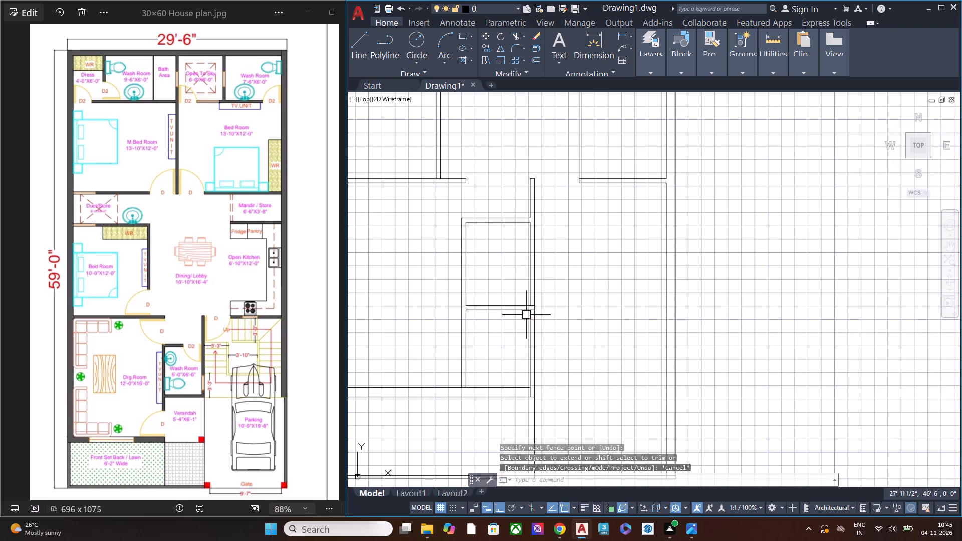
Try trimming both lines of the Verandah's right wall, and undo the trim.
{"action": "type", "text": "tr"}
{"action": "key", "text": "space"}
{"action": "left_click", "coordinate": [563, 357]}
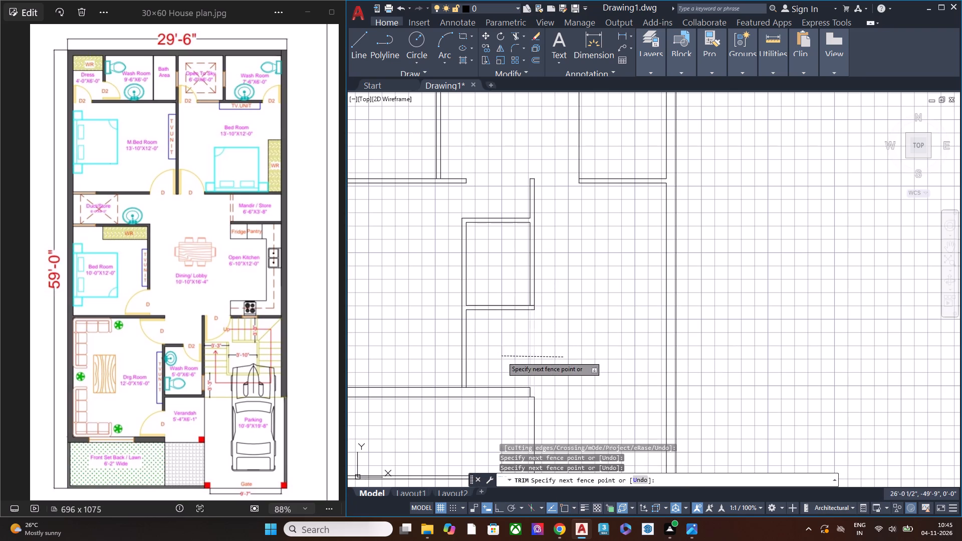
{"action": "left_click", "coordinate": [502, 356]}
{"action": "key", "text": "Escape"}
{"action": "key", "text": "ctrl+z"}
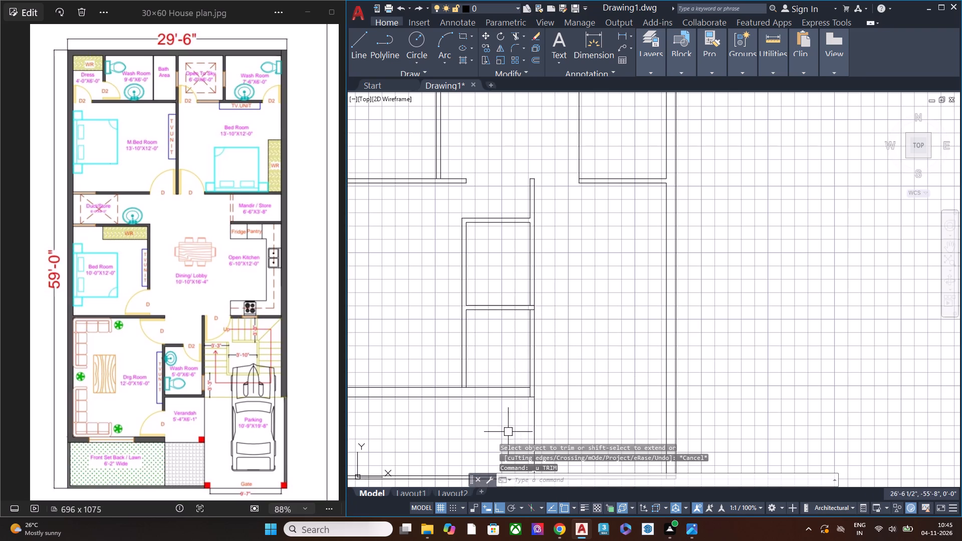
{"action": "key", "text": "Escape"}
Extend the upper line of the wall below the Verandah to the outer line of the Verandah's right wall.
{"action": "scroll", "coordinate": [514, 400], "scroll_direction": "up", "scroll_amount": 1}
{"action": "middle_click_drag", "start_coordinate": [514, 400], "coordinate": [514, 388]}
{"action": "scroll", "coordinate": [514, 379], "scroll_direction": "up", "scroll_amount": 1}
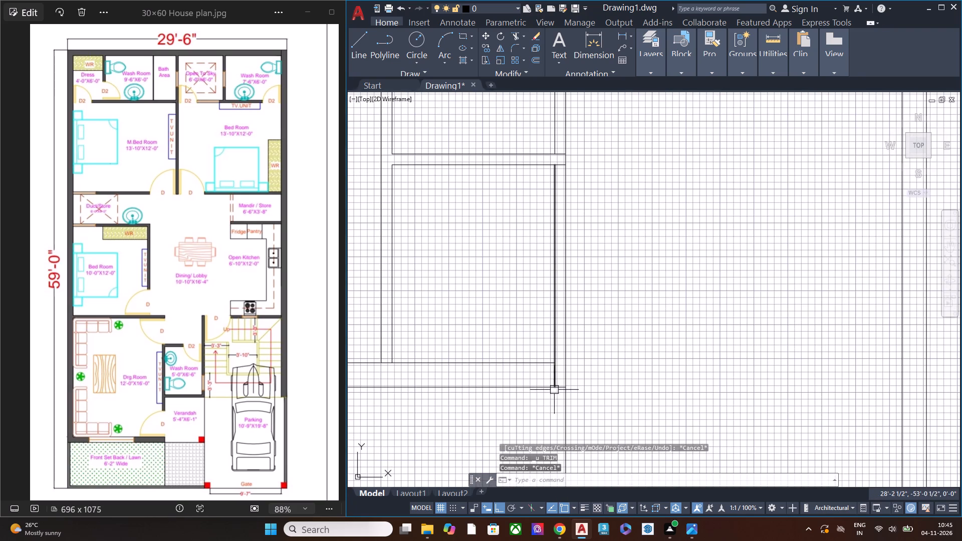
{"action": "key", "text": "e"}
{"action": "type", "text": "x"}
{"action": "key", "text": "space"}
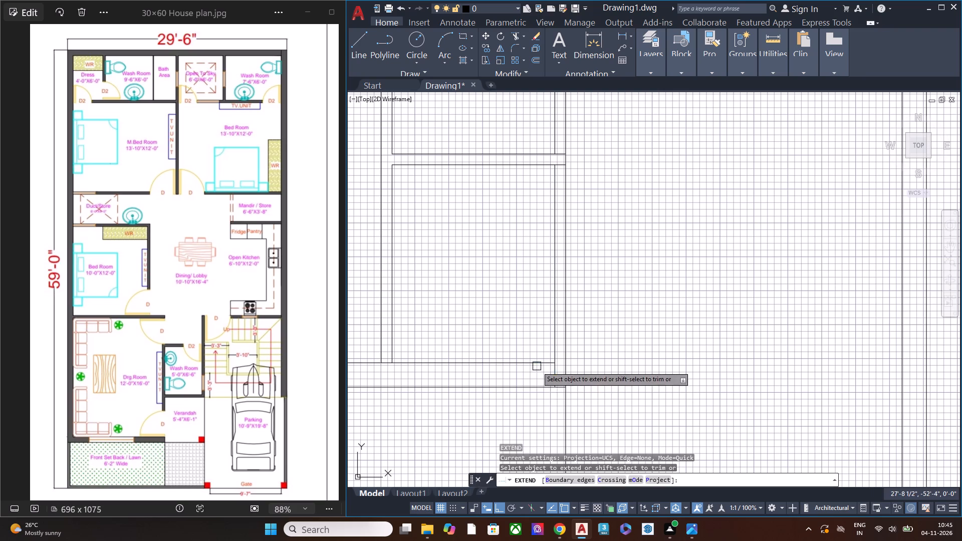
{"action": "left_click", "coordinate": [540, 363]}
{"action": "key", "text": "Escape"}
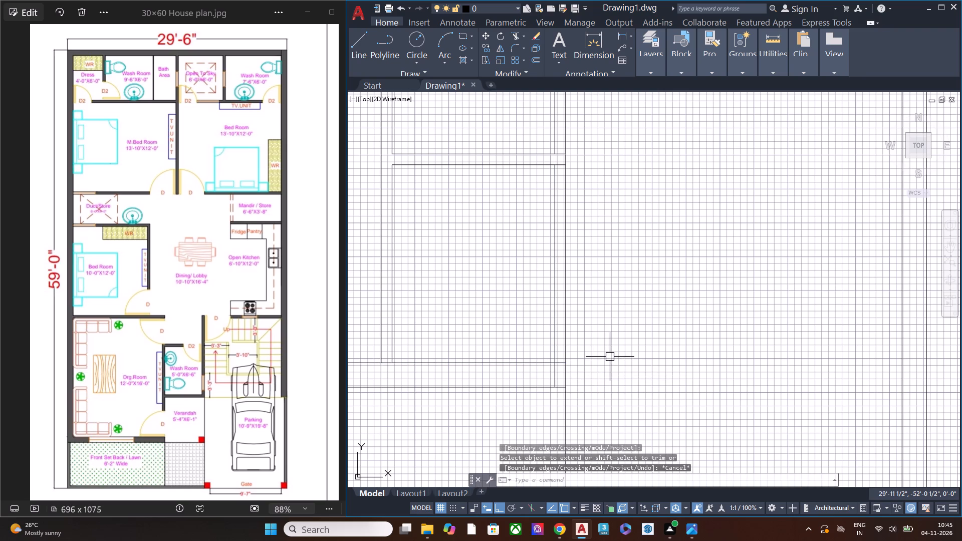
Trim both lines of the Verandah's right wall between the lower Wash Room and the wall below the Verandah.
{"action": "type", "text": "tr"}
{"action": "key", "text": "space"}
{"action": "left_click", "coordinate": [606, 301]}
{"action": "left_click", "coordinate": [540, 294]}
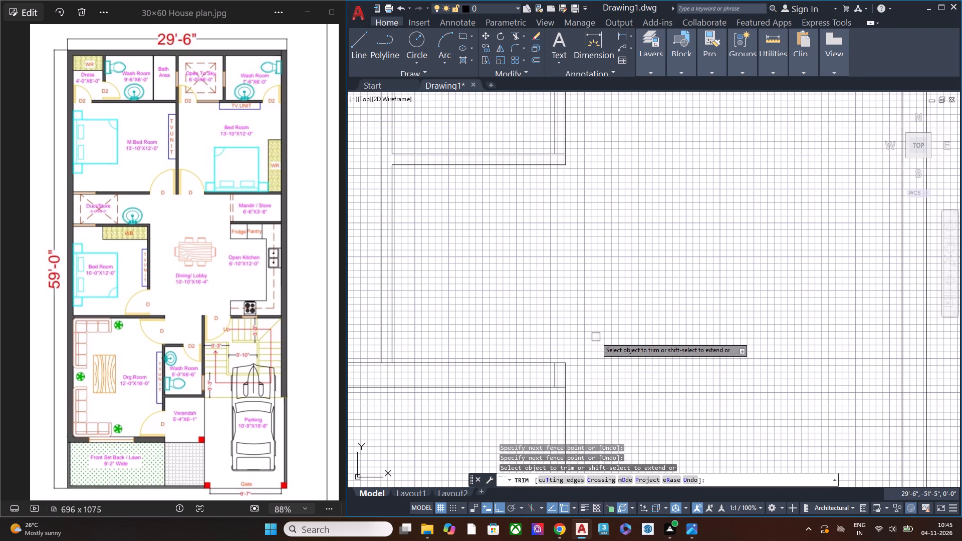
Trim the leftover wall segments at the lower Wash Room's bottom right corner and at the right end of the wall below the Verandah.
{"action": "middle_click_drag", "start_coordinate": [580, 195], "coordinate": [581, 267]}
{"action": "scroll", "coordinate": [577, 247], "scroll_direction": "up", "scroll_amount": 1}
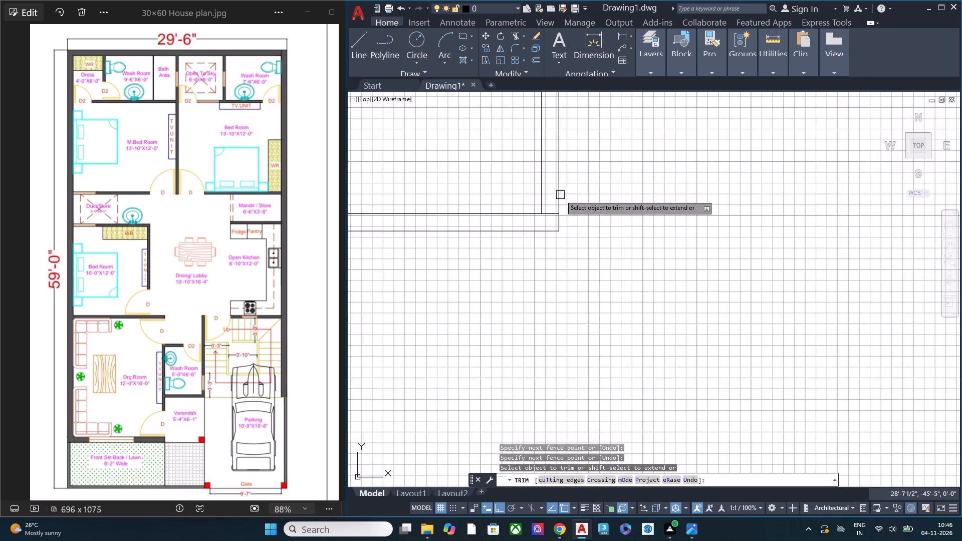
{"action": "middle_click_drag", "start_coordinate": [543, 210], "coordinate": [564, 265]}
{"action": "scroll", "coordinate": [564, 265], "scroll_direction": "up", "scroll_amount": 2}
{"action": "left_click", "coordinate": [579, 267]}
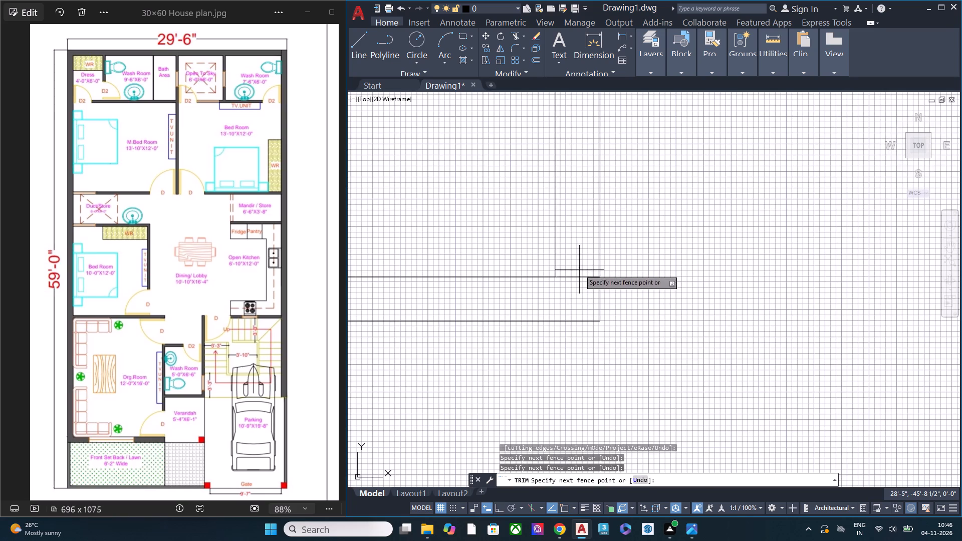
{"action": "left_click", "coordinate": [577, 286]}
{"action": "scroll", "coordinate": [623, 249], "scroll_direction": "down", "scroll_amount": 5}
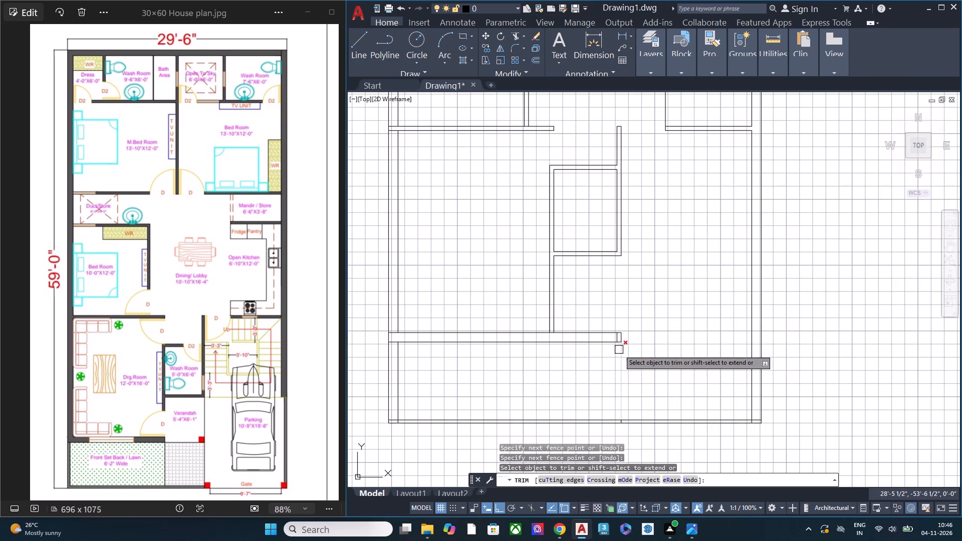
{"action": "scroll", "coordinate": [619, 340], "scroll_direction": "up", "scroll_amount": 3}
{"action": "left_click", "coordinate": [605, 332]}
{"action": "key", "text": "Escape"}
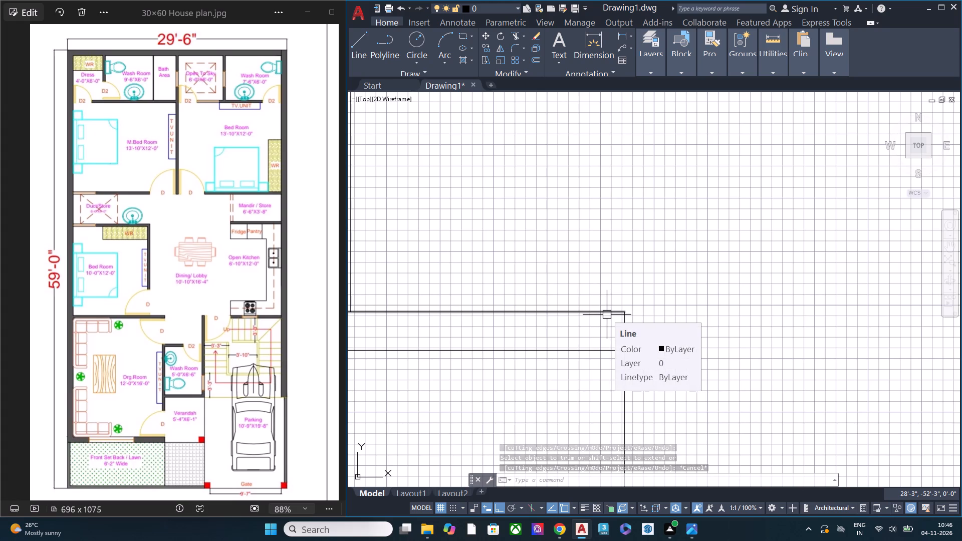
Draw a horizontal line from the lower Wash Room's bottom right outer corner to the inner line of the right outer wall.
{"action": "scroll", "coordinate": [644, 295], "scroll_direction": "down", "scroll_amount": 2}
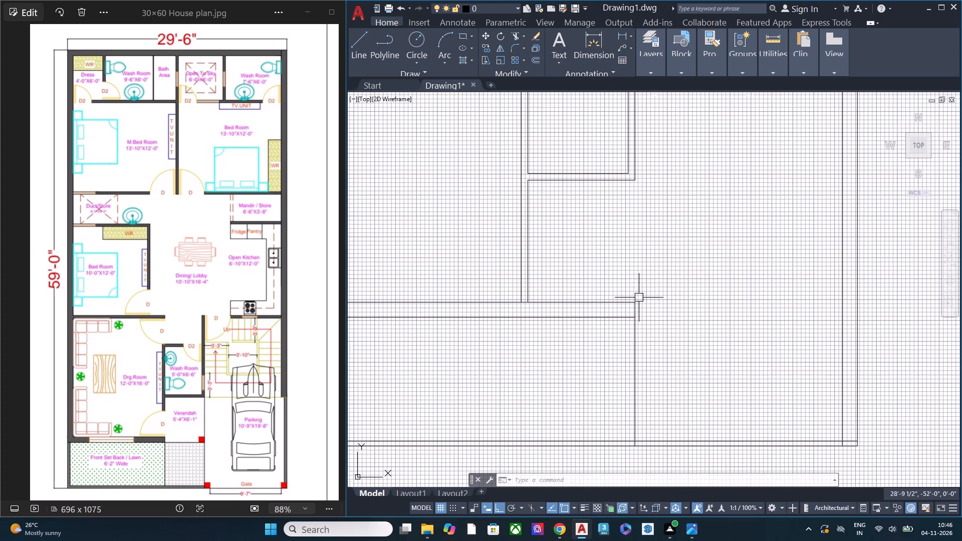
{"action": "scroll", "coordinate": [692, 298], "scroll_direction": "down", "scroll_amount": 2}
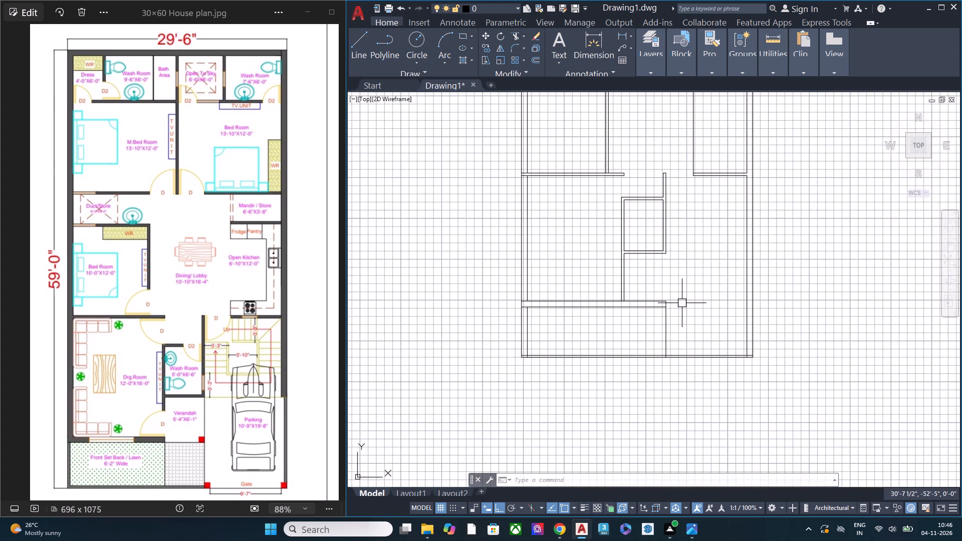
{"action": "middle_click_drag", "start_coordinate": [717, 290], "coordinate": [629, 391]}
{"action": "scroll", "coordinate": [588, 344], "scroll_direction": "up", "scroll_amount": 3}
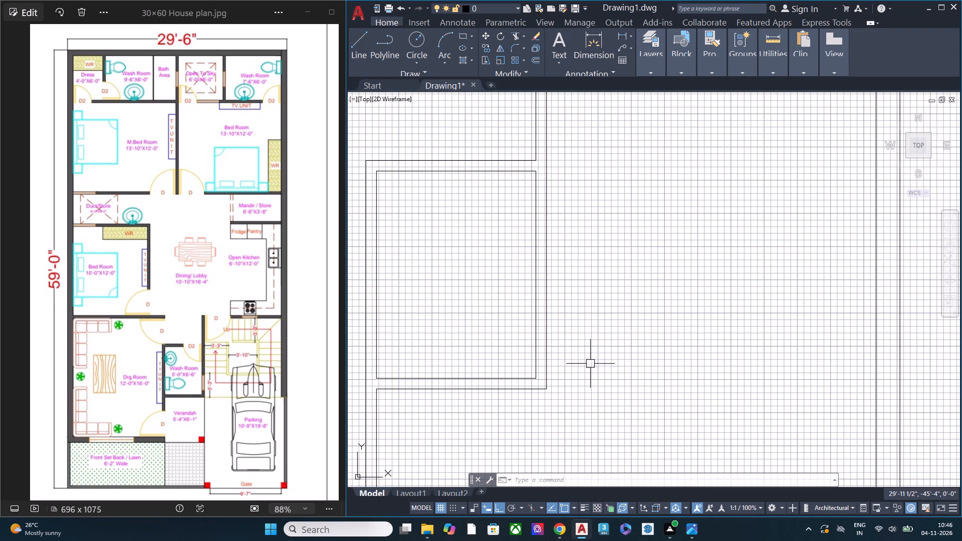
{"action": "key", "text": "l"}
{"action": "key", "text": "space"}
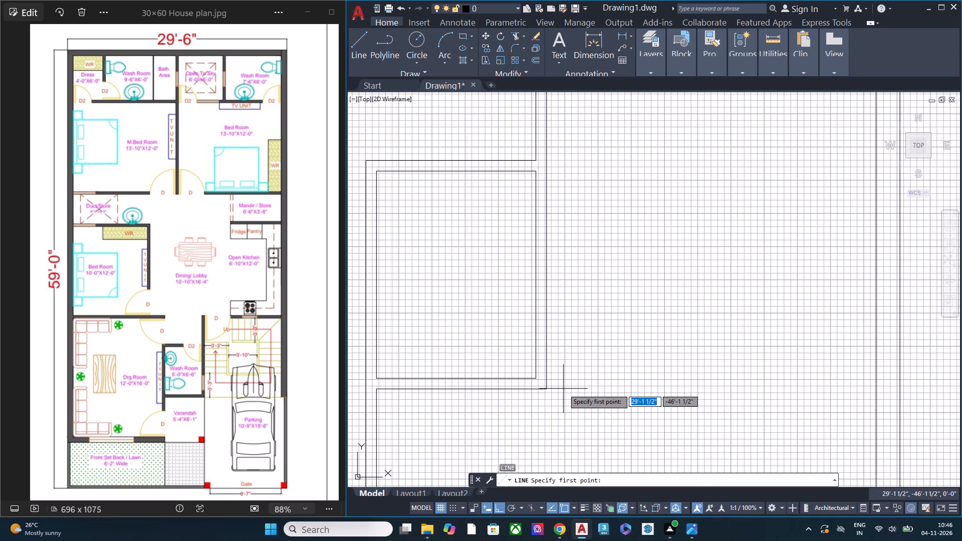
{"action": "left_click", "coordinate": [546, 388]}
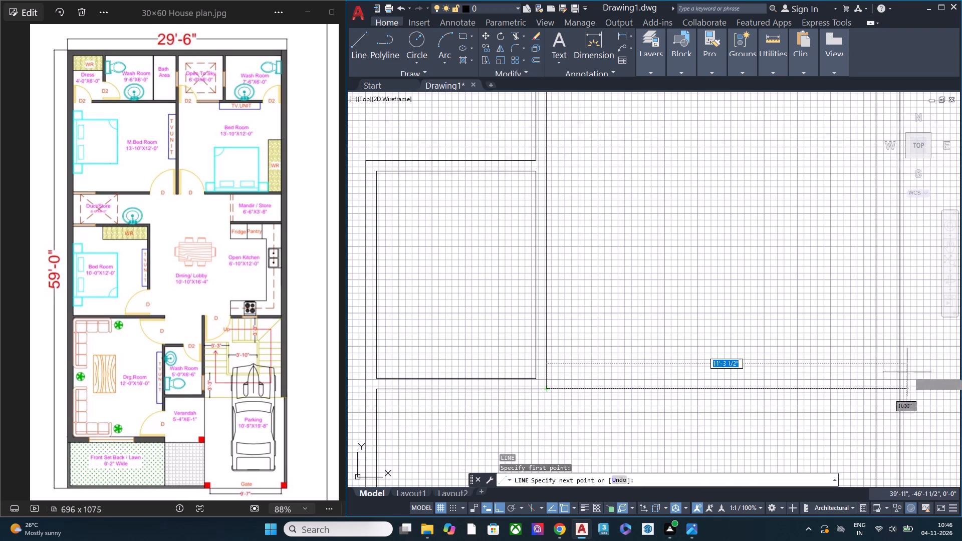
{"action": "left_click", "coordinate": [875, 390]}
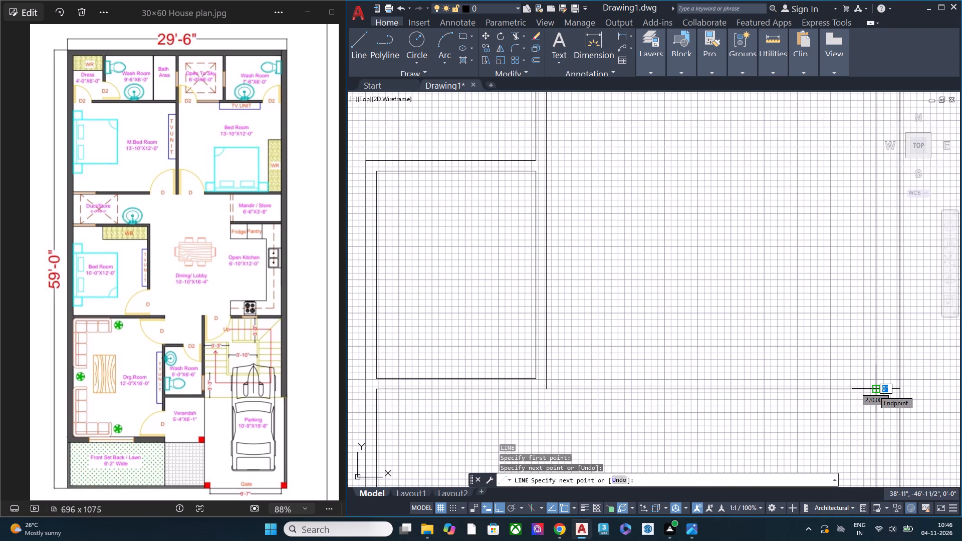
{"action": "key", "text": "space"}
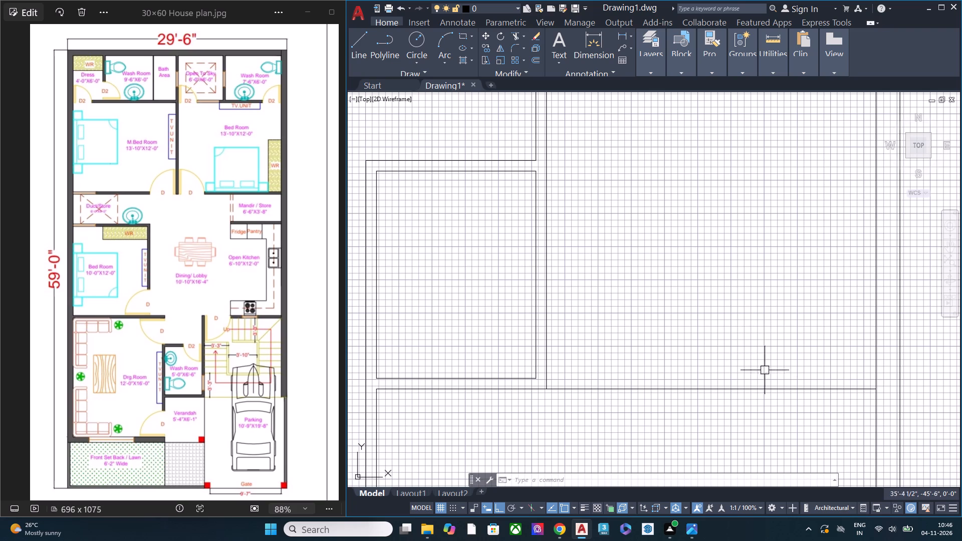
Extend the horizontal line across the Parking to the outer line of the right outer wall.
{"action": "scroll", "coordinate": [734, 282], "scroll_direction": "down", "scroll_amount": 2}
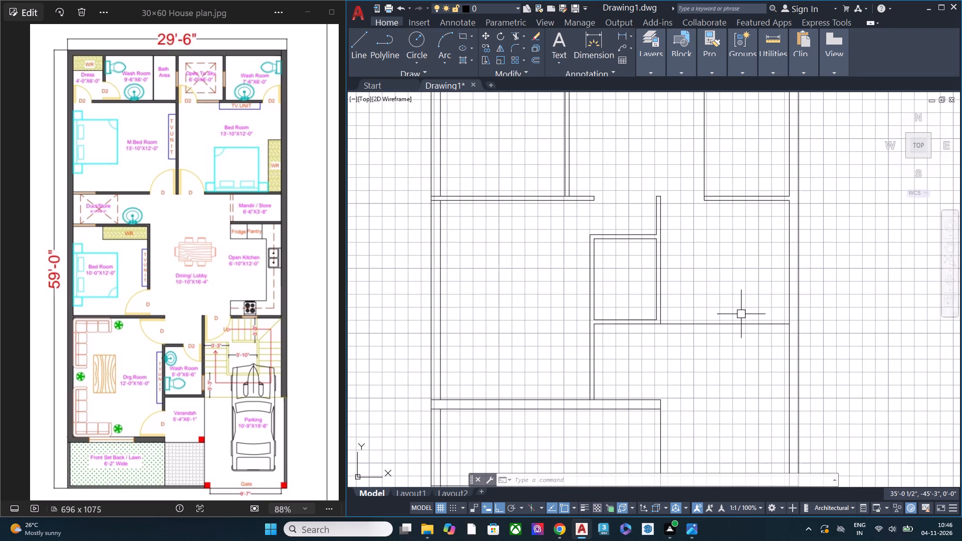
{"action": "scroll", "coordinate": [745, 269], "scroll_direction": "down", "scroll_amount": 2}
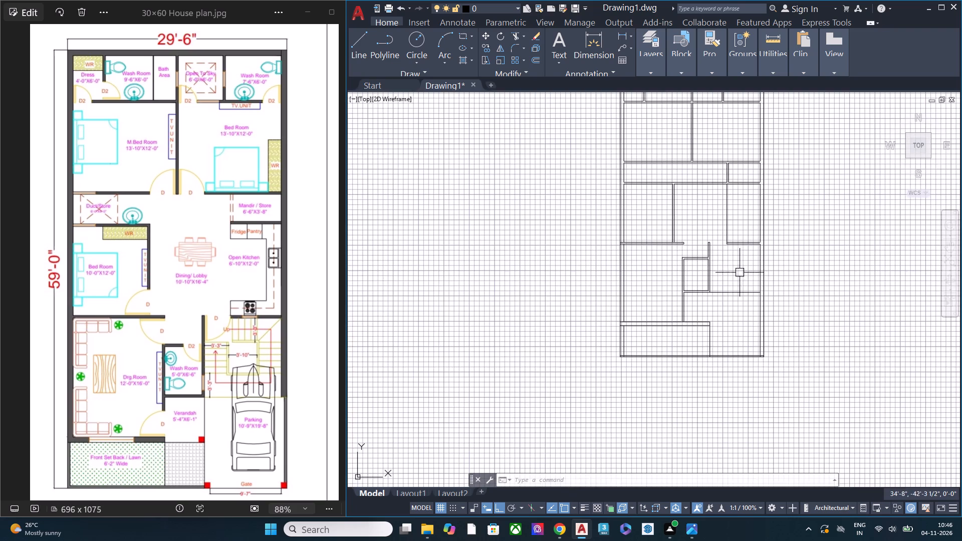
{"action": "middle_click_drag", "start_coordinate": [738, 257], "coordinate": [693, 298]}
{"action": "scroll", "coordinate": [702, 348], "scroll_direction": "up", "scroll_amount": 2}
{"action": "middle_click_drag", "start_coordinate": [714, 353], "coordinate": [684, 341]}
{"action": "scroll", "coordinate": [684, 341], "scroll_direction": "up", "scroll_amount": 1}
{"action": "type", "text": "ex"}
{"action": "key", "text": "space"}
{"action": "left_click", "coordinate": [684, 288]}
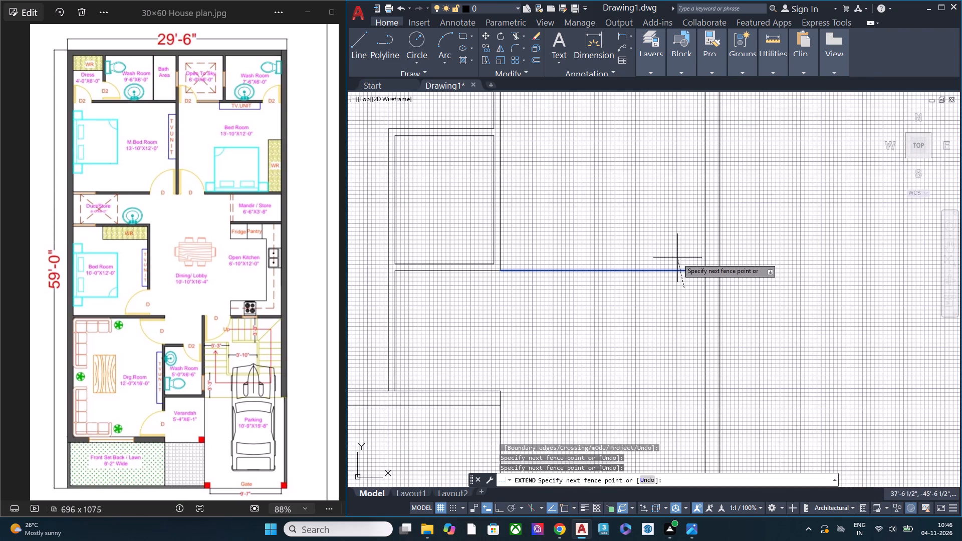
{"action": "left_click", "coordinate": [685, 243]}
{"action": "key", "text": "Escape"}
Trim the inner line of the right outer wall below the horizontal line across the Parking.
{"action": "left_click", "coordinate": [703, 304]}
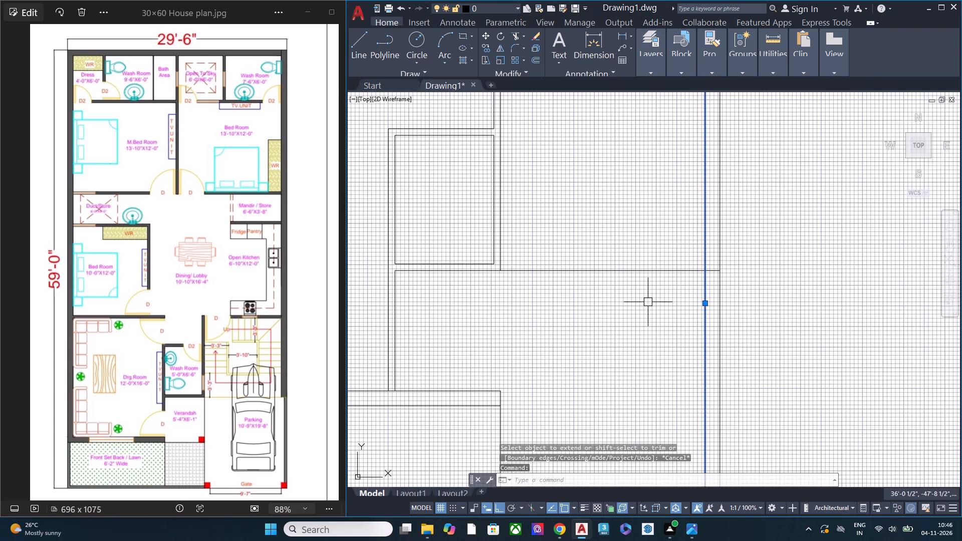
{"action": "key", "text": "Escape"}
{"action": "key", "text": "t"}
{"action": "type", "text": "r"}
{"action": "key", "text": "space"}
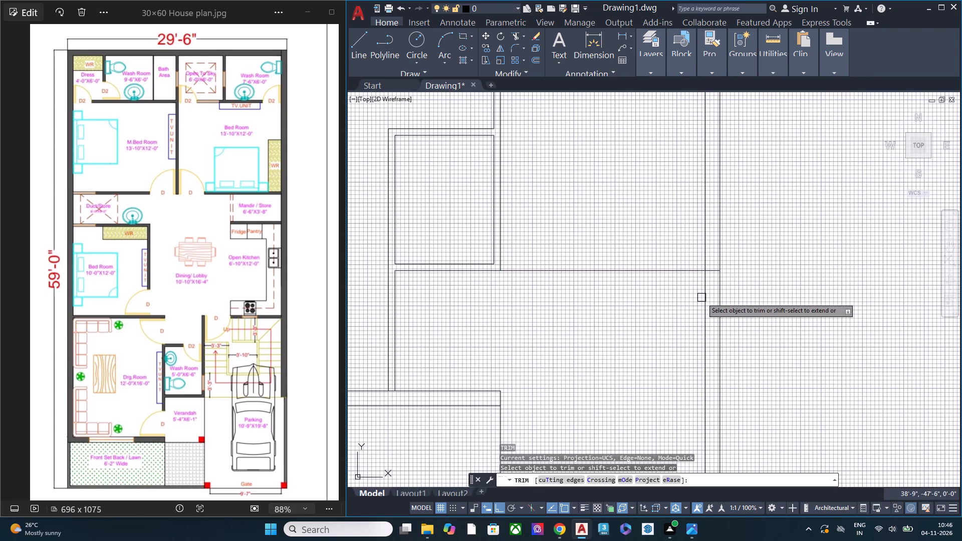
{"action": "left_click", "coordinate": [703, 298]}
{"action": "key", "text": "Escape"}
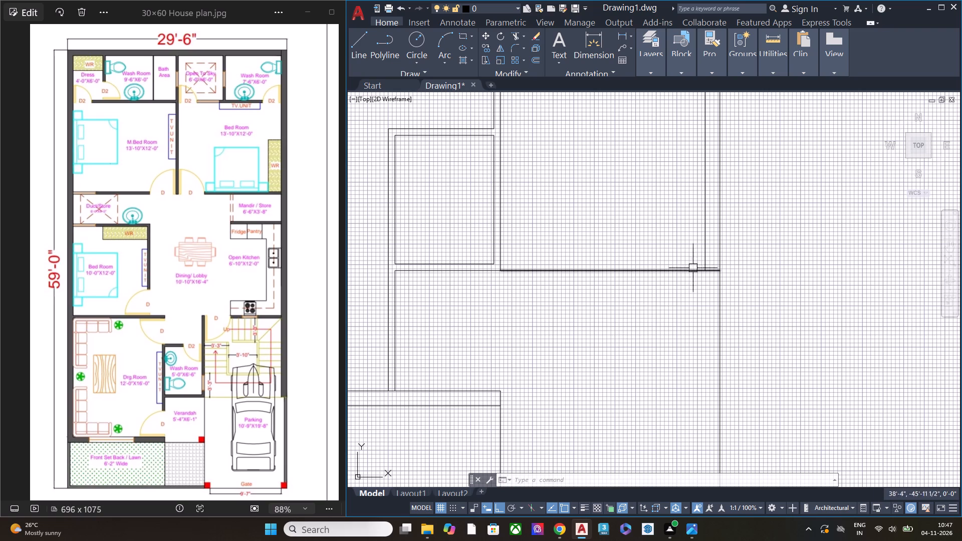
Draw a short vertical line within the right outer wall's thickness, crossing the horizontal line's right end.
{"action": "scroll", "coordinate": [671, 263], "scroll_direction": "down", "scroll_amount": 2}
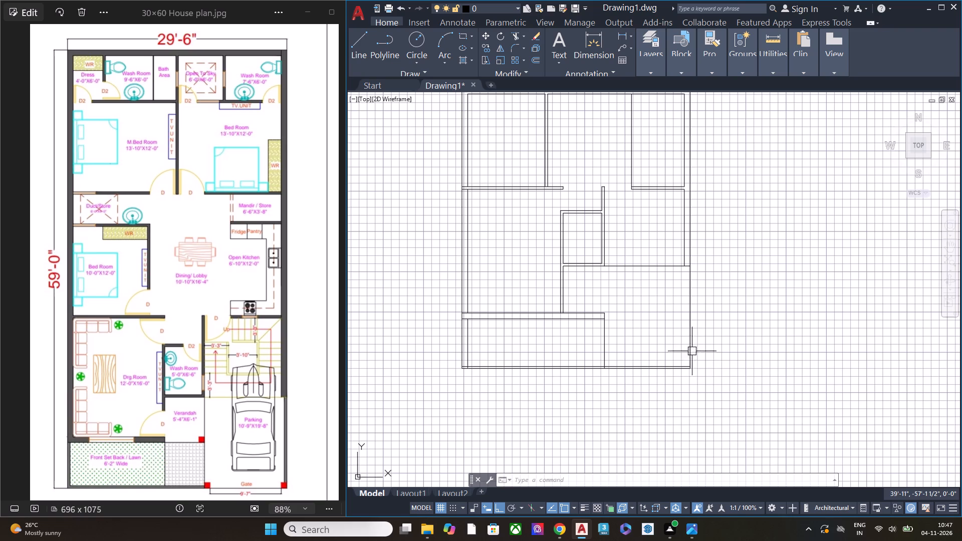
{"action": "scroll", "coordinate": [692, 351], "scroll_direction": "up", "scroll_amount": 1}
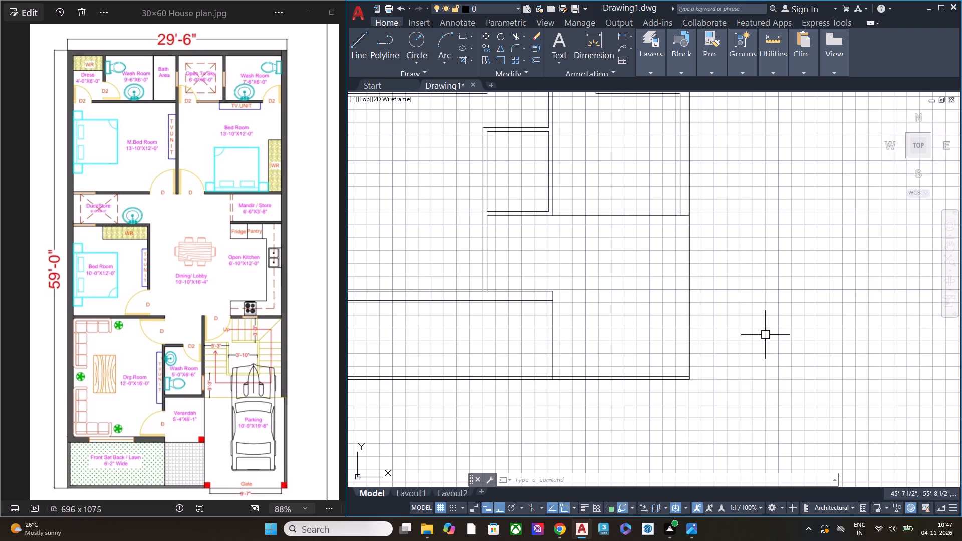
{"action": "middle_click_drag", "start_coordinate": [728, 289], "coordinate": [677, 325]}
{"action": "scroll", "coordinate": [649, 297], "scroll_direction": "up", "scroll_amount": 1}
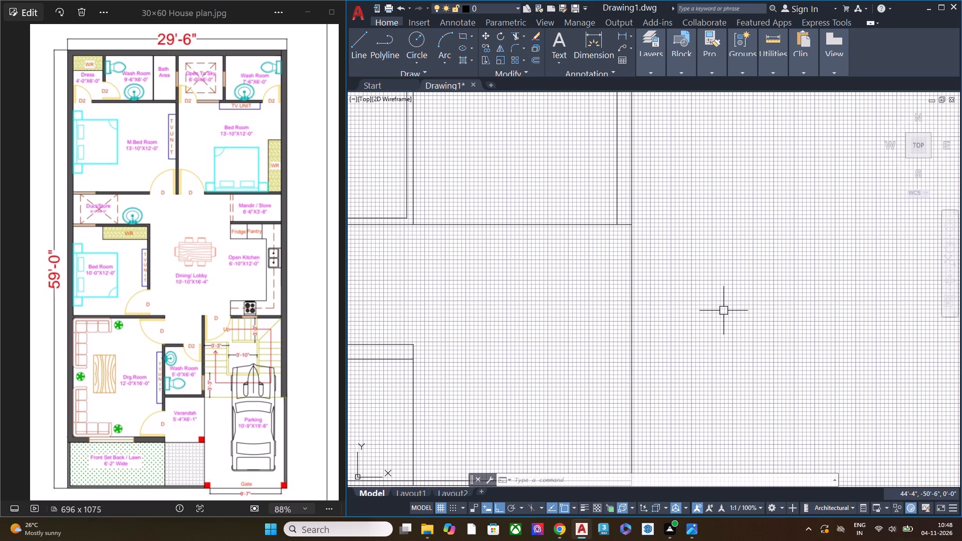
{"action": "type", "text": "l"}
{"action": "key", "text": "space"}
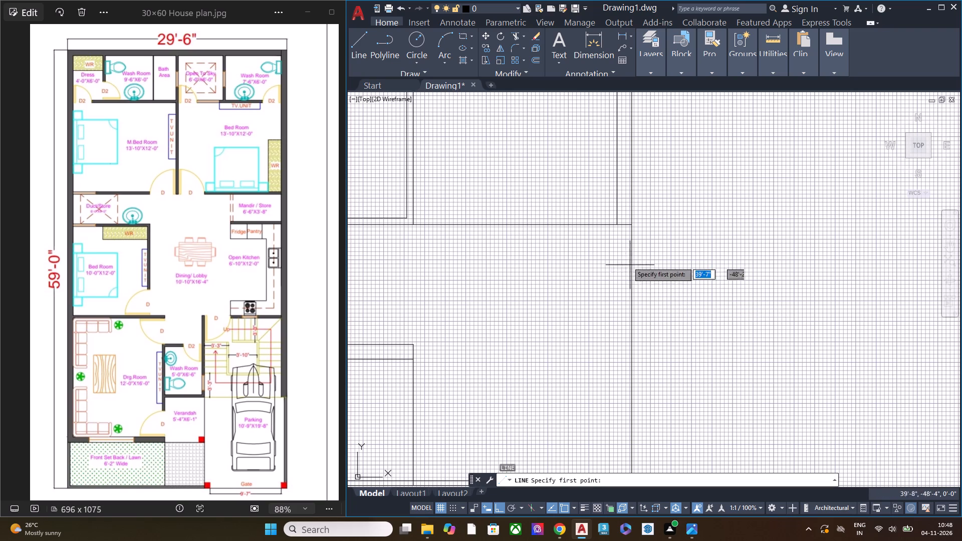
{"action": "scroll", "coordinate": [621, 222], "scroll_direction": "up", "scroll_amount": 2}
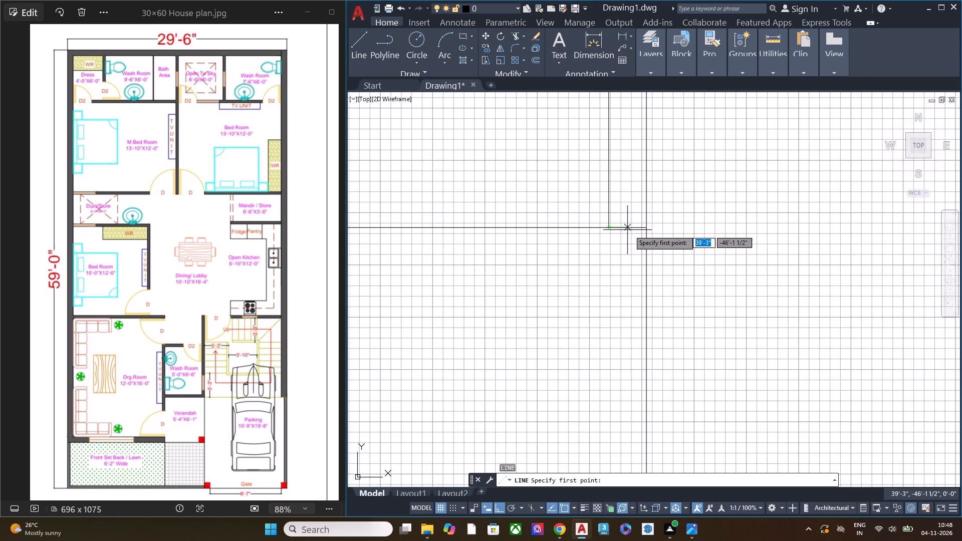
{"action": "left_click", "coordinate": [630, 215]}
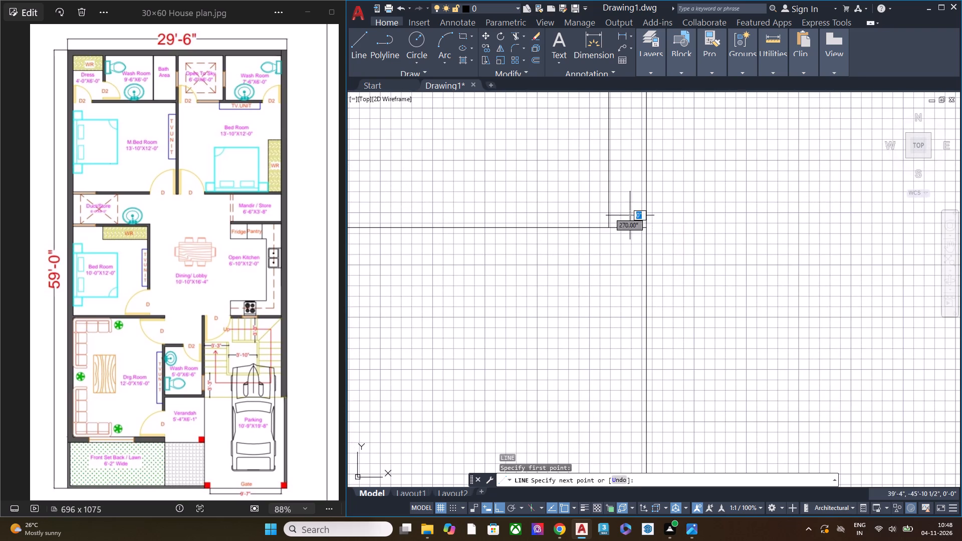
{"action": "left_click", "coordinate": [625, 270]}
{"action": "key", "text": "Escape"}
Move the short vertical line slightly left to the middle of the right outer wall's thickness.
{"action": "left_click", "coordinate": [632, 254]}
{"action": "type", "text": "m"}
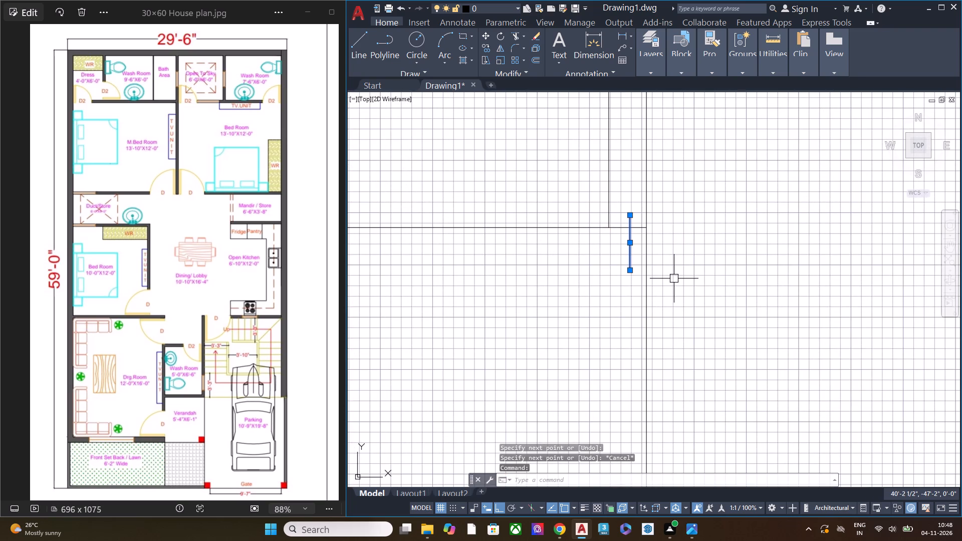
{"action": "key", "text": "space"}
{"action": "left_click", "coordinate": [701, 255]}
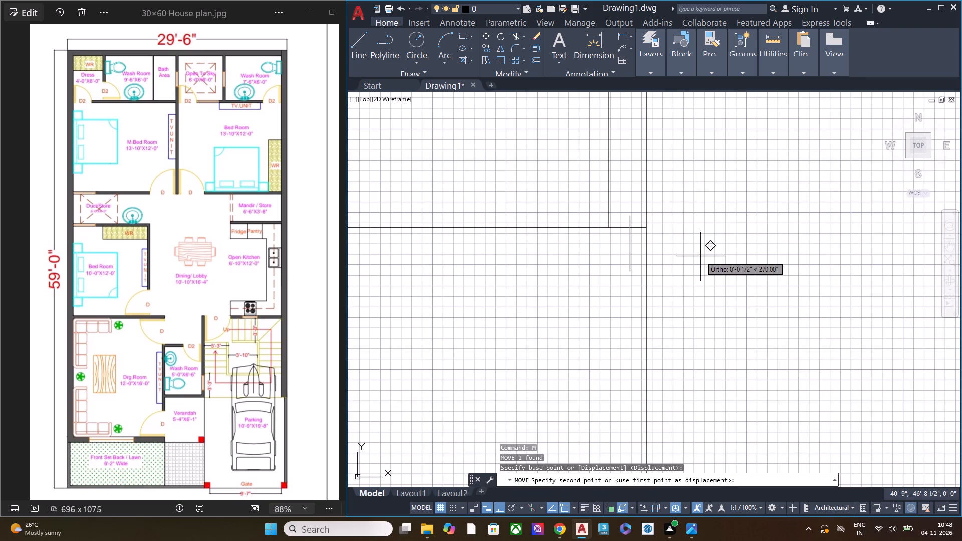
{"action": "left_click", "coordinate": [699, 256]}
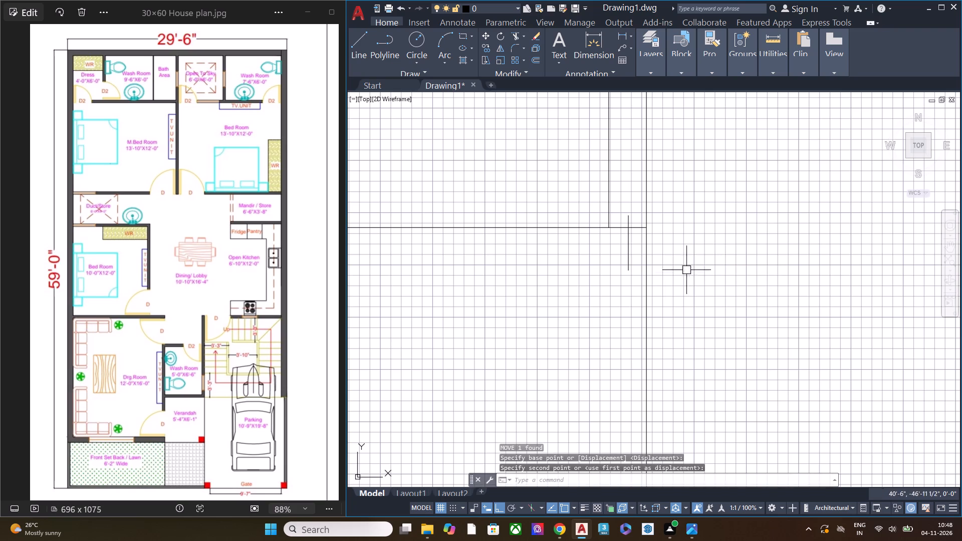
{"action": "key", "text": "e"}
{"action": "key", "text": "Escape"}
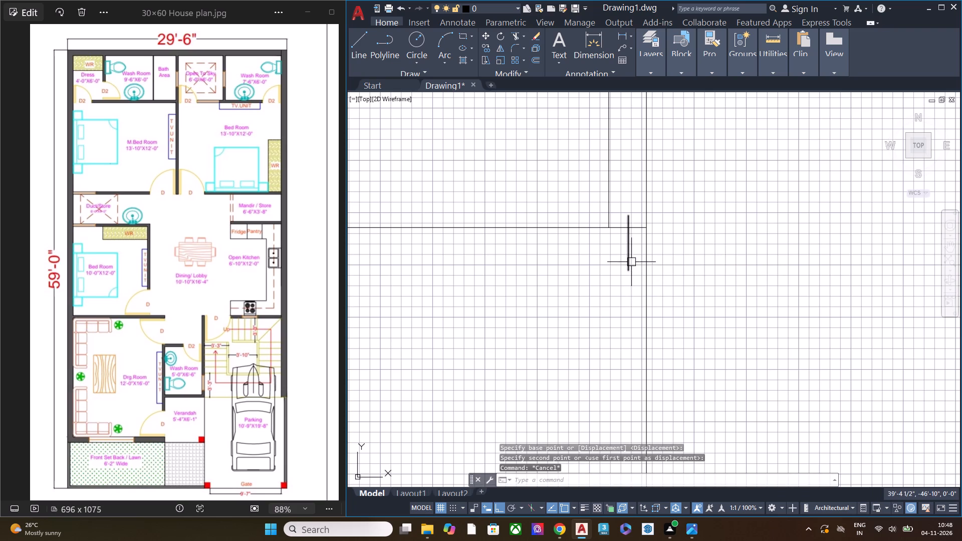
Stretch the lower end of the short vertical line in the right outer wall down to the inner line of the bottom wall.
{"action": "left_click", "coordinate": [630, 262]}
{"action": "left_click", "coordinate": [629, 272]}
{"action": "scroll", "coordinate": [626, 286], "scroll_direction": "down", "scroll_amount": 1}
{"action": "middle_click_drag", "start_coordinate": [625, 325], "coordinate": [629, 304]}
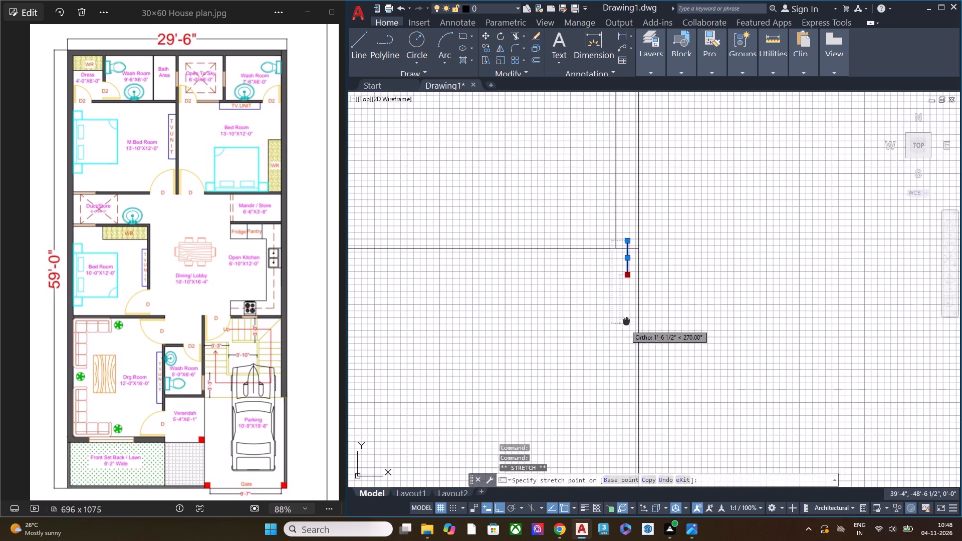
{"action": "middle_click_drag", "start_coordinate": [629, 304], "coordinate": [650, 203]}
{"action": "scroll", "coordinate": [650, 316], "scroll_direction": "down", "scroll_amount": 5}
{"action": "middle_click_drag", "start_coordinate": [644, 334], "coordinate": [651, 300]}
{"action": "scroll", "coordinate": [651, 300], "scroll_direction": "up", "scroll_amount": 7}
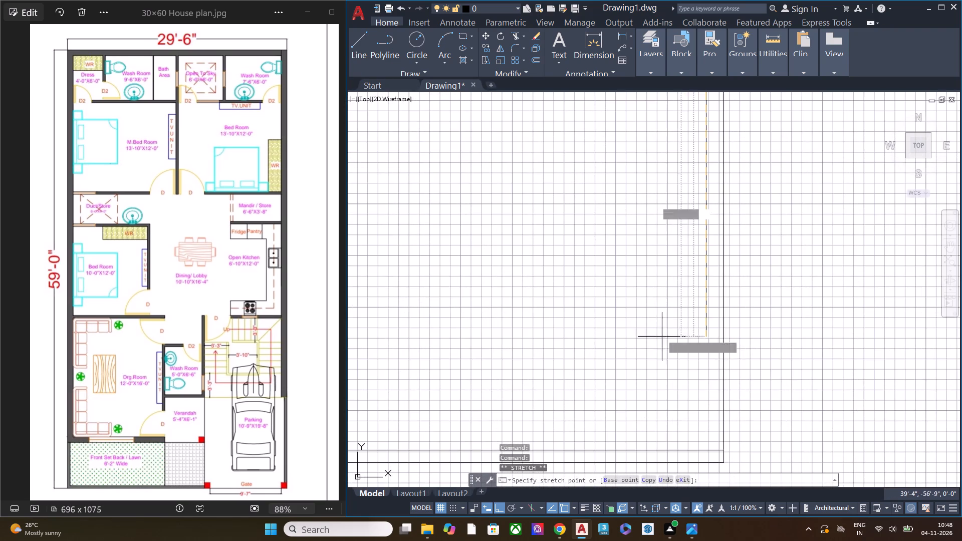
{"action": "scroll", "coordinate": [662, 323], "scroll_direction": "down", "scroll_amount": 1}
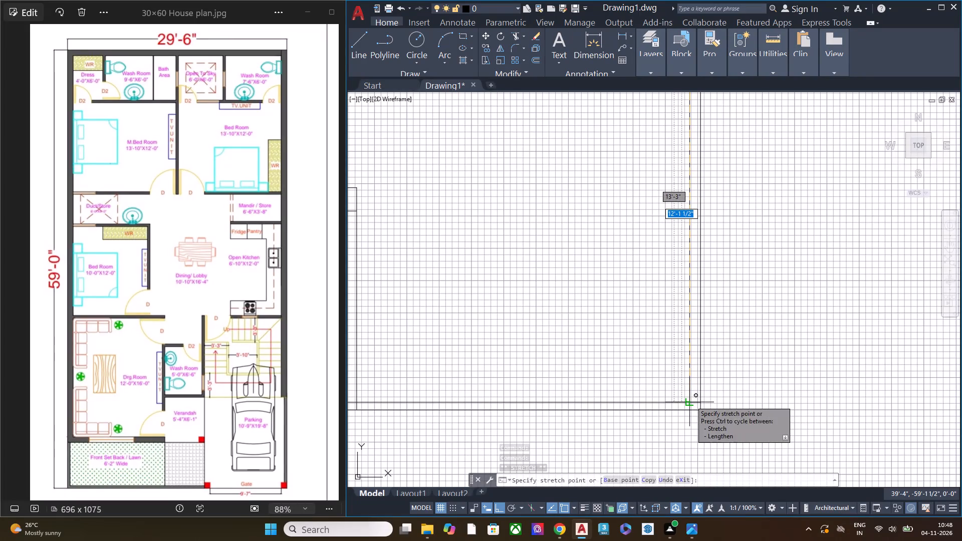
{"action": "left_click", "coordinate": [690, 401]}
{"action": "key", "text": "Escape"}
Trim the part of that vertical line projecting above the horizontal line across the Parking.
{"action": "middle_click_drag", "start_coordinate": [712, 309], "coordinate": [689, 426]}
{"action": "scroll", "coordinate": [679, 289], "scroll_direction": "down", "scroll_amount": 2}
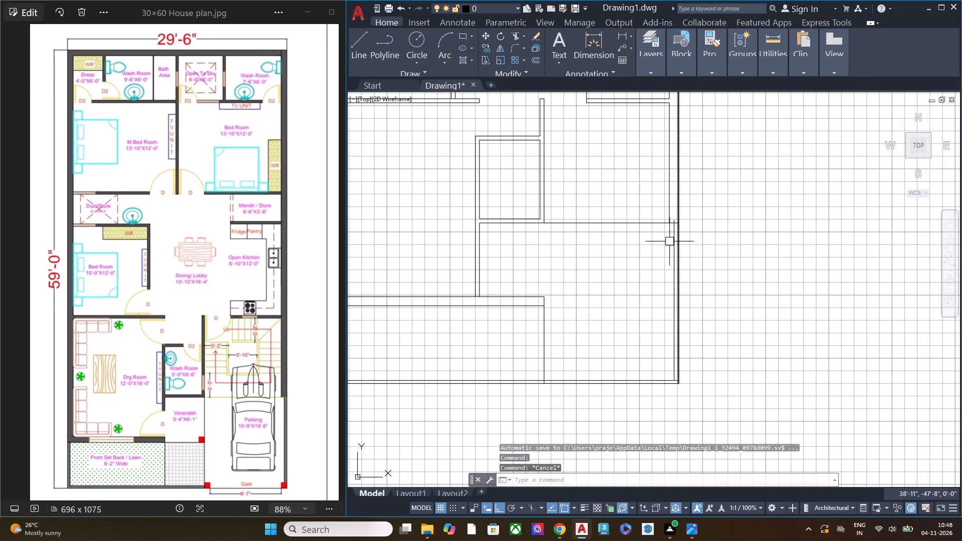
{"action": "middle_click_drag", "start_coordinate": [666, 267], "coordinate": [669, 291]}
{"action": "scroll", "coordinate": [674, 282], "scroll_direction": "up", "scroll_amount": 4}
{"action": "scroll", "coordinate": [695, 236], "scroll_direction": "down", "scroll_amount": 1}
{"action": "middle_click_drag", "start_coordinate": [705, 219], "coordinate": [703, 312]}
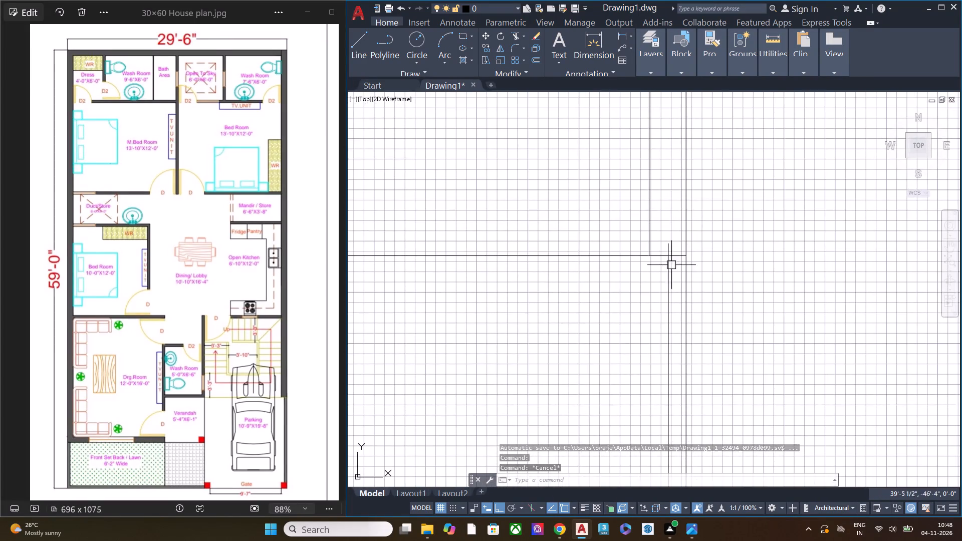
{"action": "scroll", "coordinate": [677, 256], "scroll_direction": "up", "scroll_amount": 2}
{"action": "type", "text": "tr"}
{"action": "key", "text": "space"}
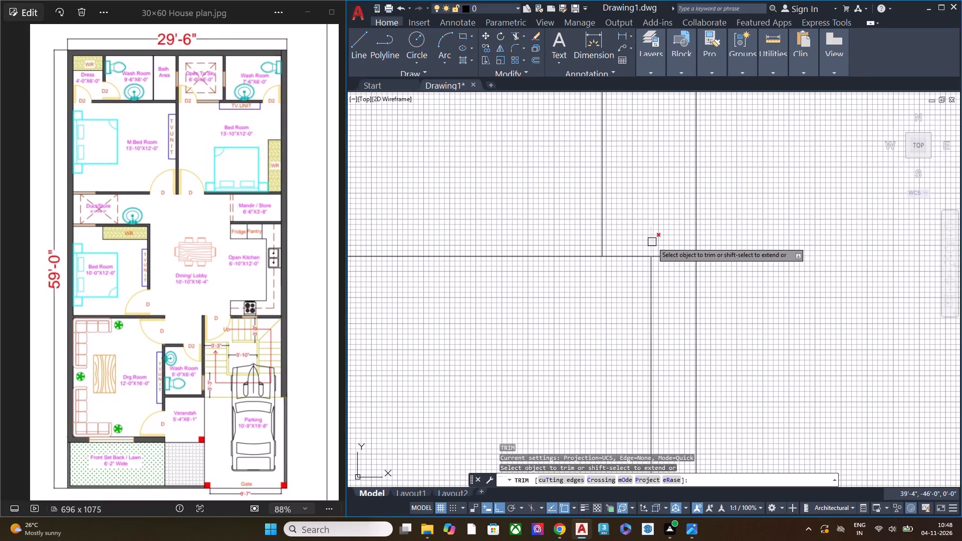
{"action": "left_click", "coordinate": [652, 242]}
{"action": "key", "text": "Escape"}
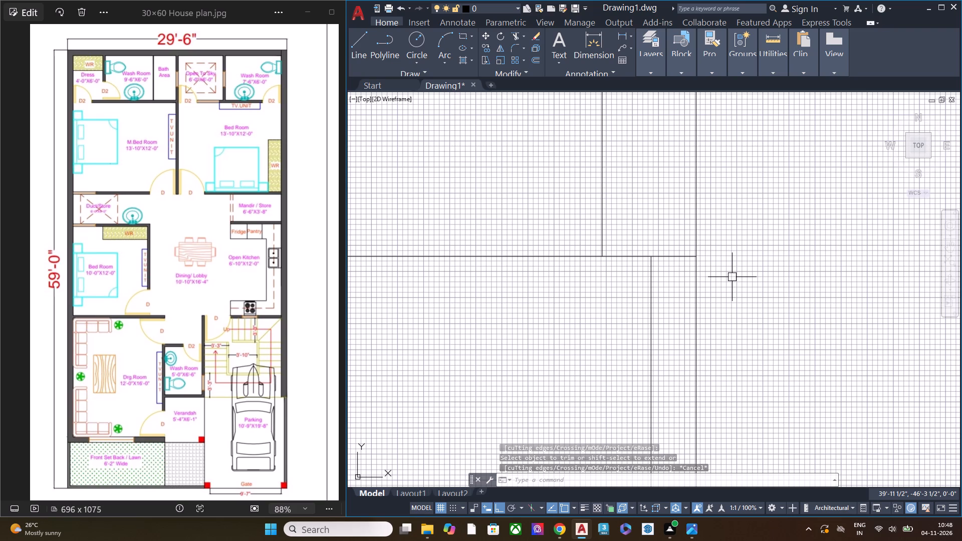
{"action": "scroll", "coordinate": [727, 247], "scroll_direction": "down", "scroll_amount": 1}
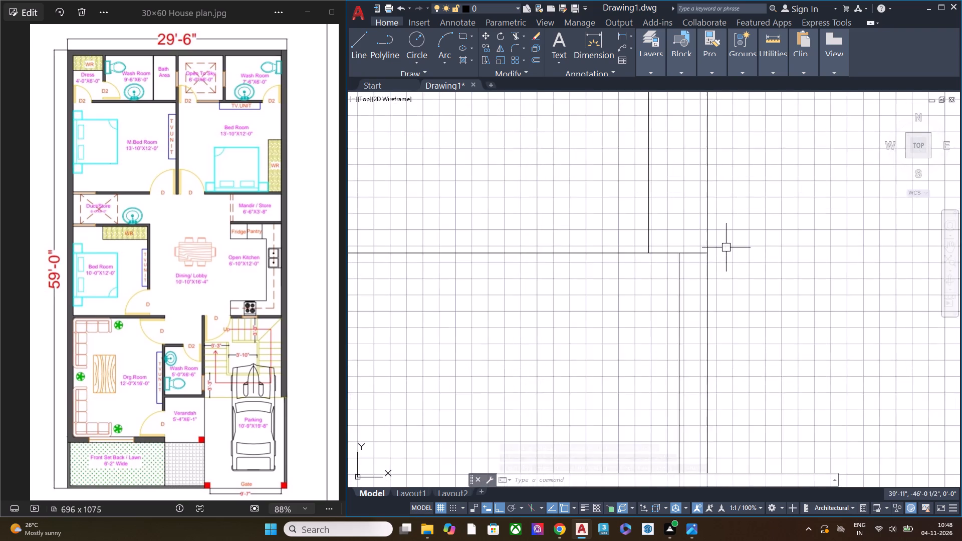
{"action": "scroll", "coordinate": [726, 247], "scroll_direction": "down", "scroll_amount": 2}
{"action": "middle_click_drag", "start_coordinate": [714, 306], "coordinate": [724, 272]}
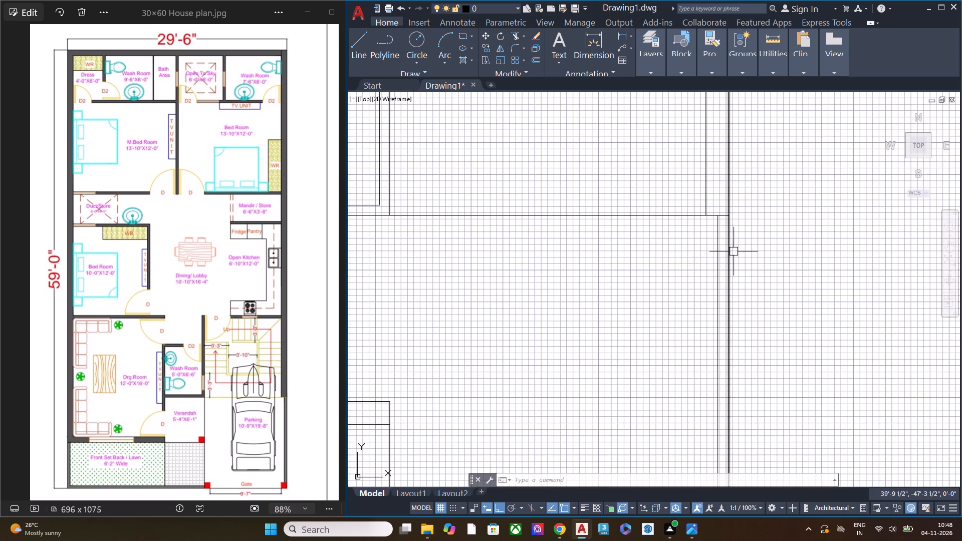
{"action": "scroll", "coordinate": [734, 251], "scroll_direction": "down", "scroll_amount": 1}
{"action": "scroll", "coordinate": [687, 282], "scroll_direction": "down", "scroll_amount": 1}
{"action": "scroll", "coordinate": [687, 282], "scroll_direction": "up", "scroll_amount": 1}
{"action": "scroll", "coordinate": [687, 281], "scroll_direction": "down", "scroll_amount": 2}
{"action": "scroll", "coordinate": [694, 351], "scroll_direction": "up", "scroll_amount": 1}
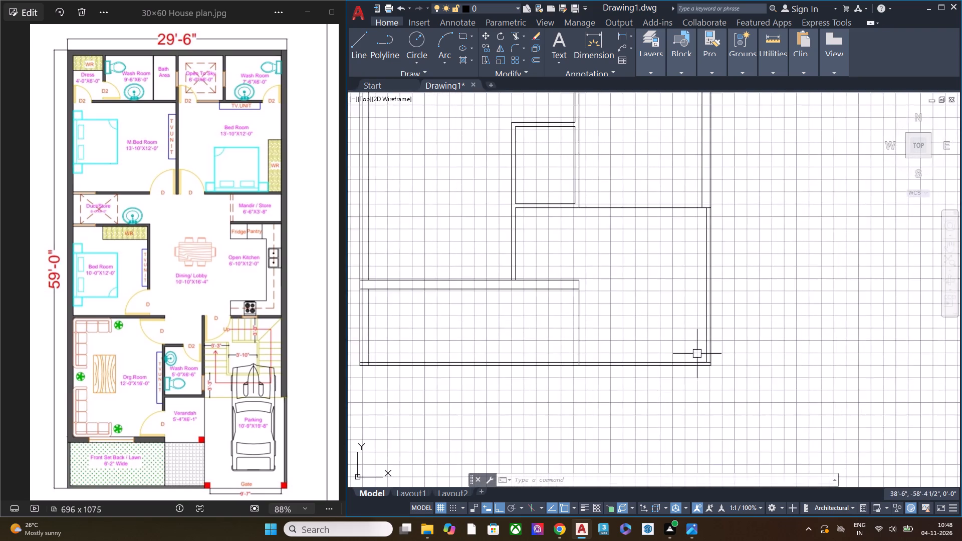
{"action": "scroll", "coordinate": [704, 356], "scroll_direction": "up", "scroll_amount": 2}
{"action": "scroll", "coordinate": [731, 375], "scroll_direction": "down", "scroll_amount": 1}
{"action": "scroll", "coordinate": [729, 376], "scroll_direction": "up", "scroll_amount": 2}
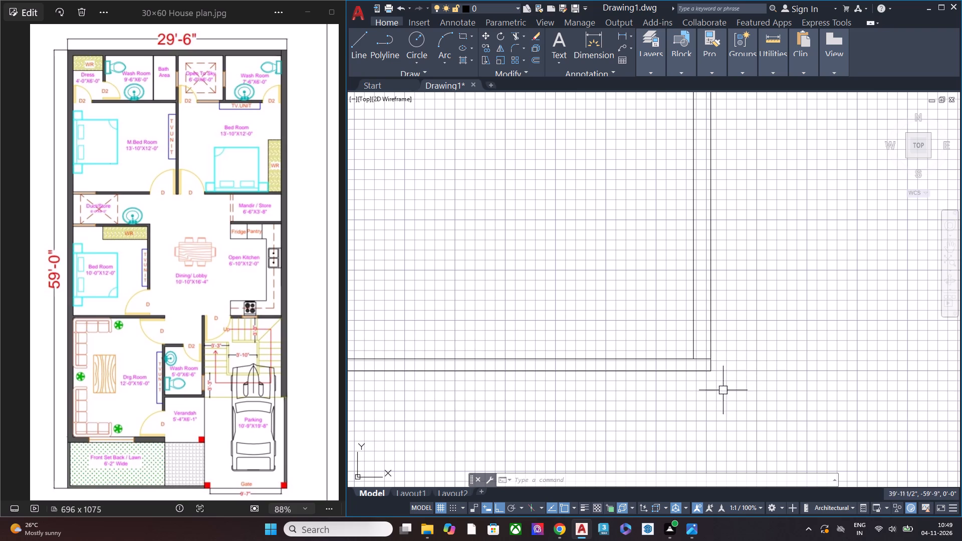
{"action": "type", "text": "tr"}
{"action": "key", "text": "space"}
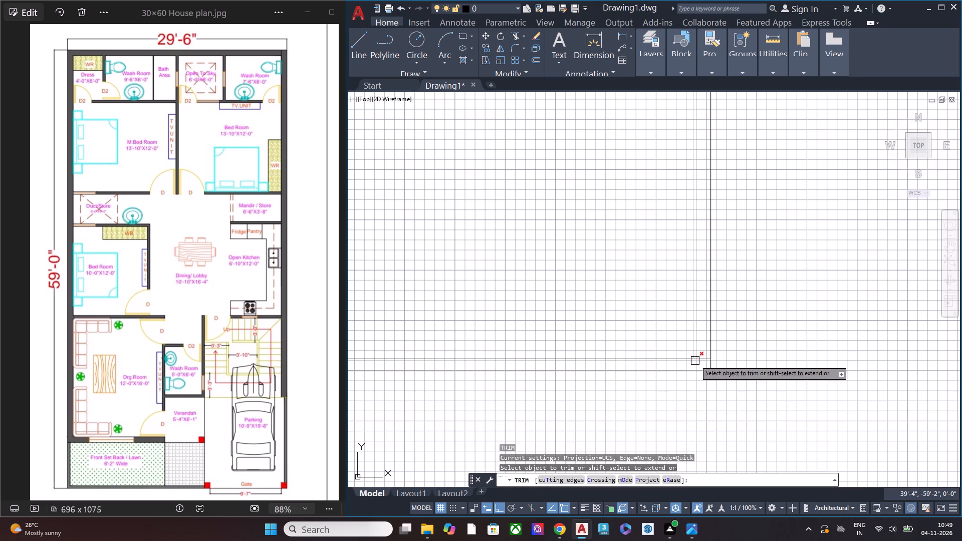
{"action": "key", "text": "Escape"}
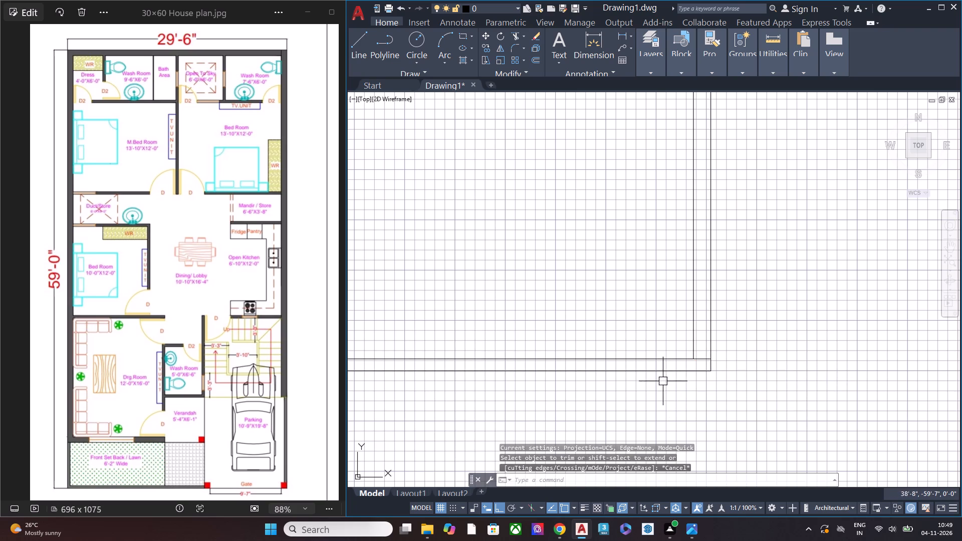
Draw a rectangle 1' long and 15" wide just outside the plan's bottom-right corner.
{"action": "key", "text": "r"}
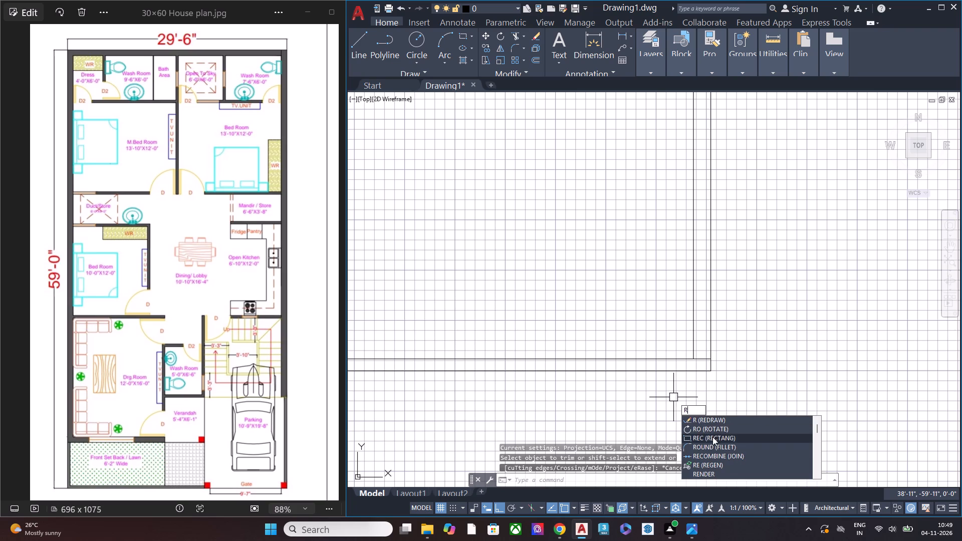
{"action": "left_click", "coordinate": [712, 437]}
{"action": "left_click", "coordinate": [764, 414]}
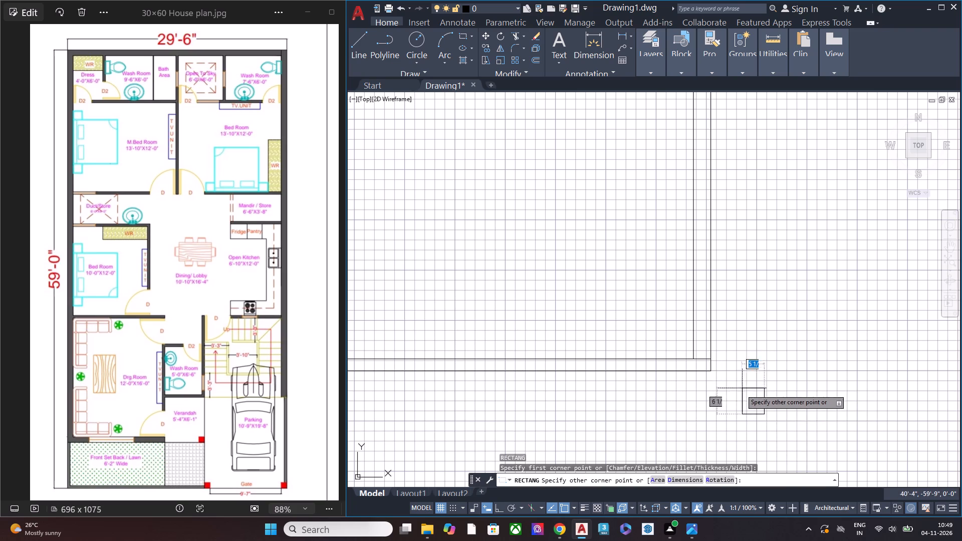
{"action": "key", "text": "d"}
{"action": "key", "text": "Return"}
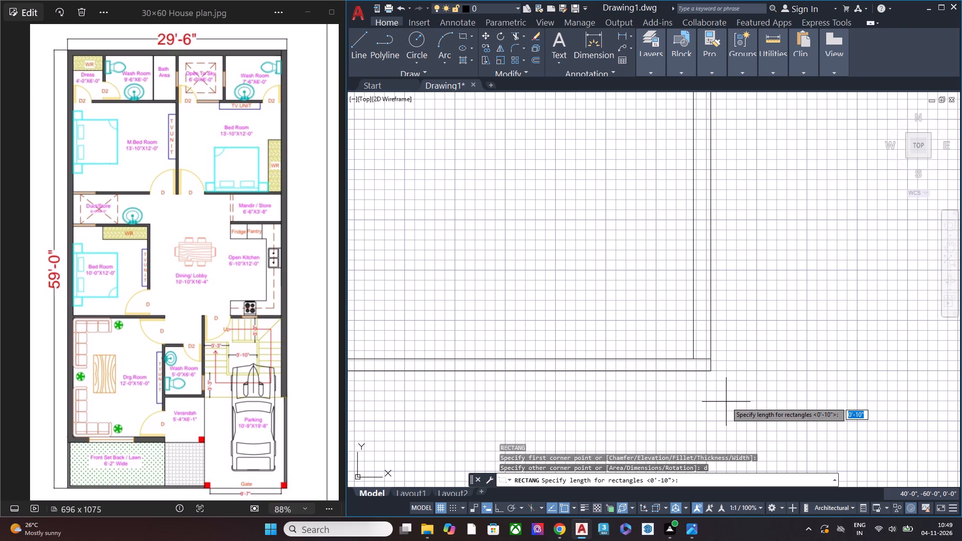
{"action": "key", "text": "9"}
{"action": "key", "text": "BackSpace"}
{"action": "type", "text": "1'"}
{"action": "key", "text": "Return"}
{"action": "key", "text": "1"}
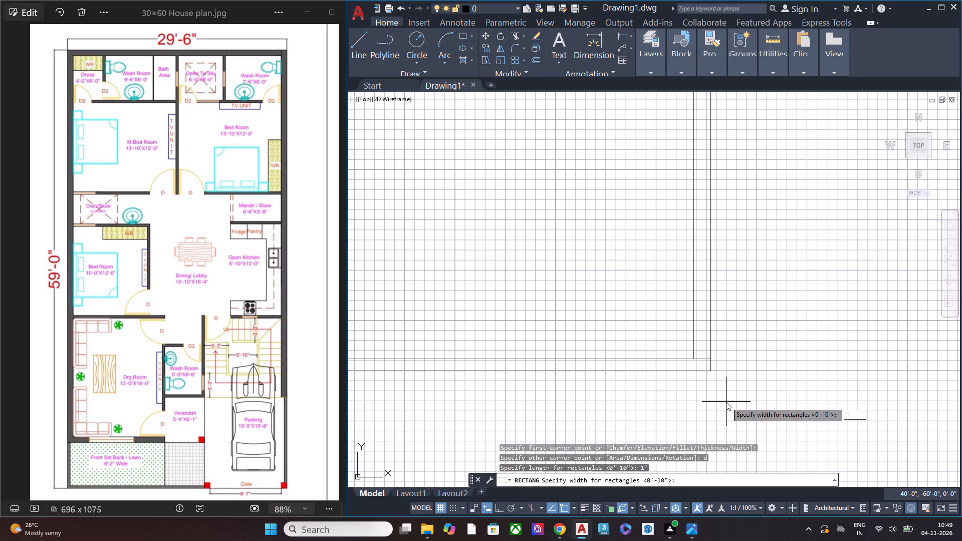
{"action": "type", "text": "5\""}
{"action": "key", "text": "Return"}
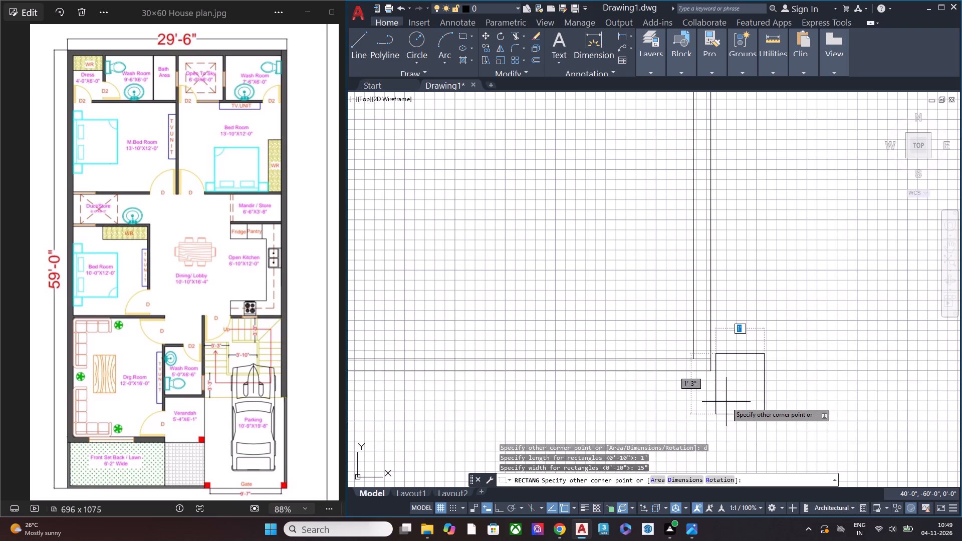
{"action": "left_click", "coordinate": [752, 386]}
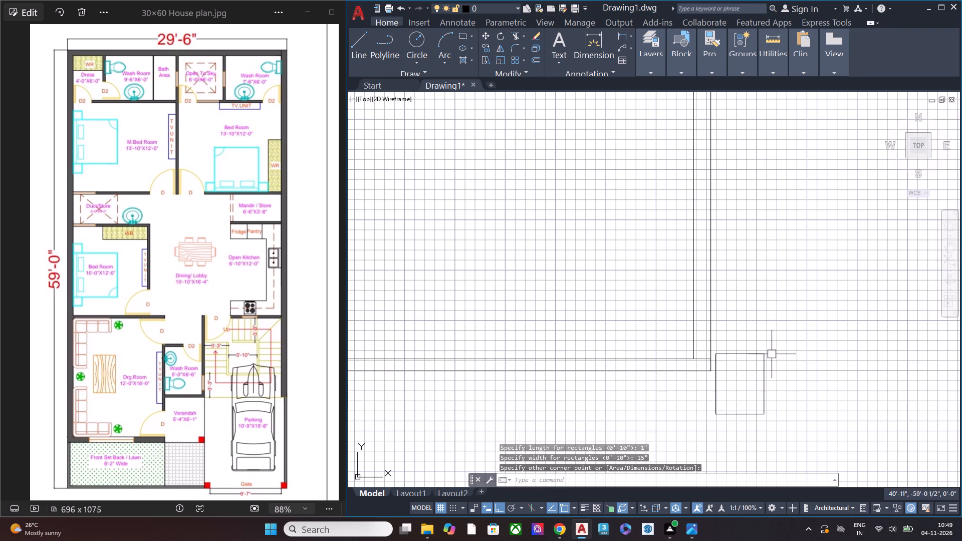
Extend both lines of the Verandah's left wall down to the lower line of the horizontal wall below the Drawing Room.
{"action": "scroll", "coordinate": [772, 354], "scroll_direction": "down", "scroll_amount": 3}
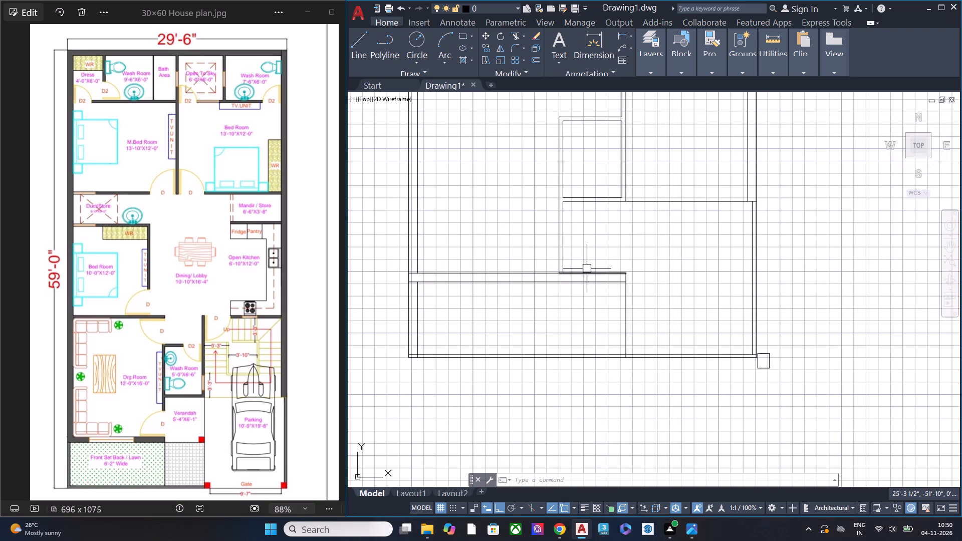
{"action": "middle_click_drag", "start_coordinate": [588, 270], "coordinate": [600, 308]}
{"action": "scroll", "coordinate": [583, 269], "scroll_direction": "up", "scroll_amount": 1}
{"action": "middle_click_drag", "start_coordinate": [594, 253], "coordinate": [597, 262]}
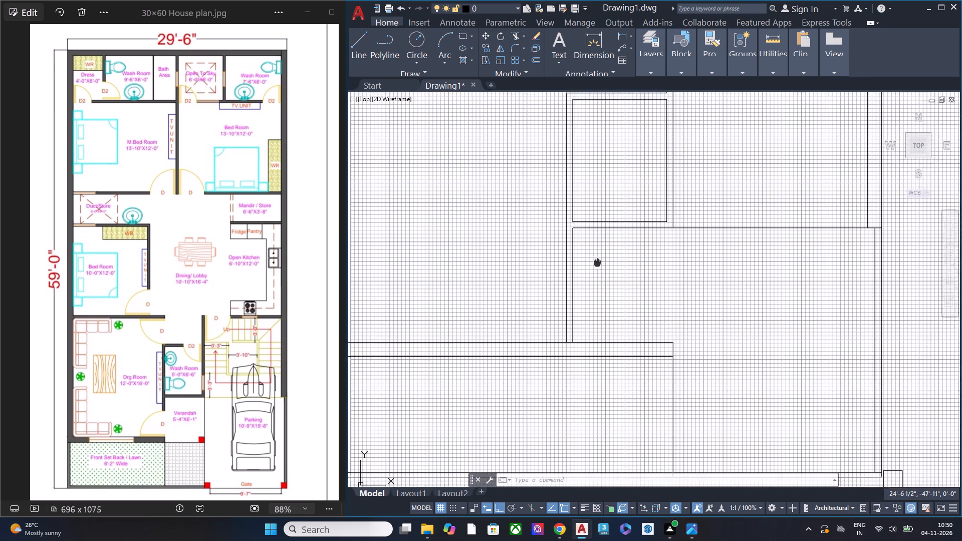
{"action": "middle_click_drag", "start_coordinate": [597, 262], "coordinate": [603, 280]}
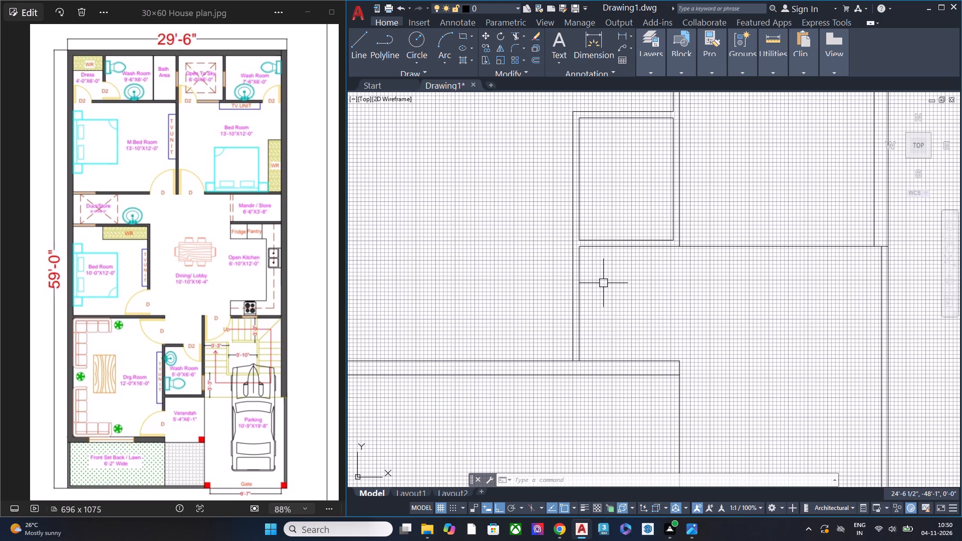
{"action": "key", "text": "e"}
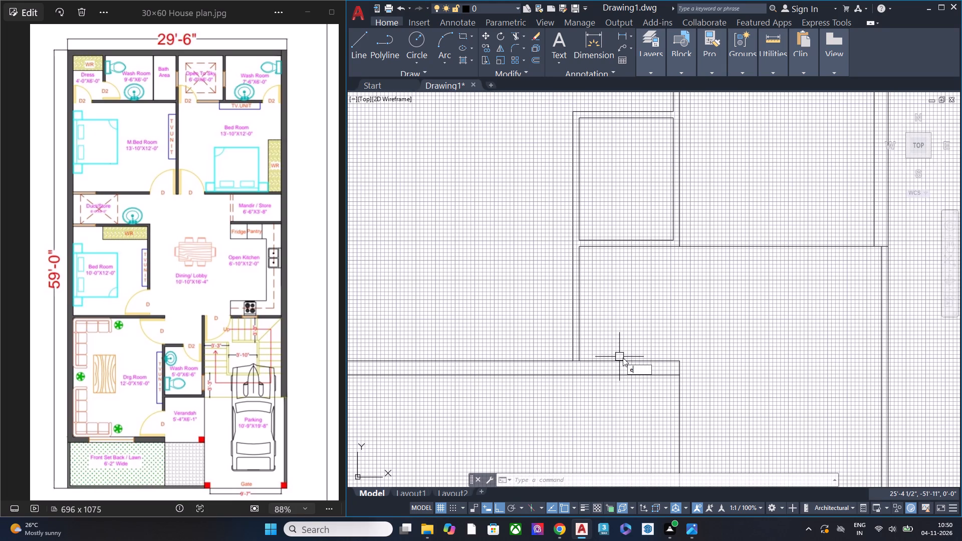
{"action": "type", "text": "x"}
{"action": "key", "text": "space"}
{"action": "left_click", "coordinate": [623, 336]}
{"action": "left_click", "coordinate": [561, 340]}
{"action": "key", "text": "Escape"}
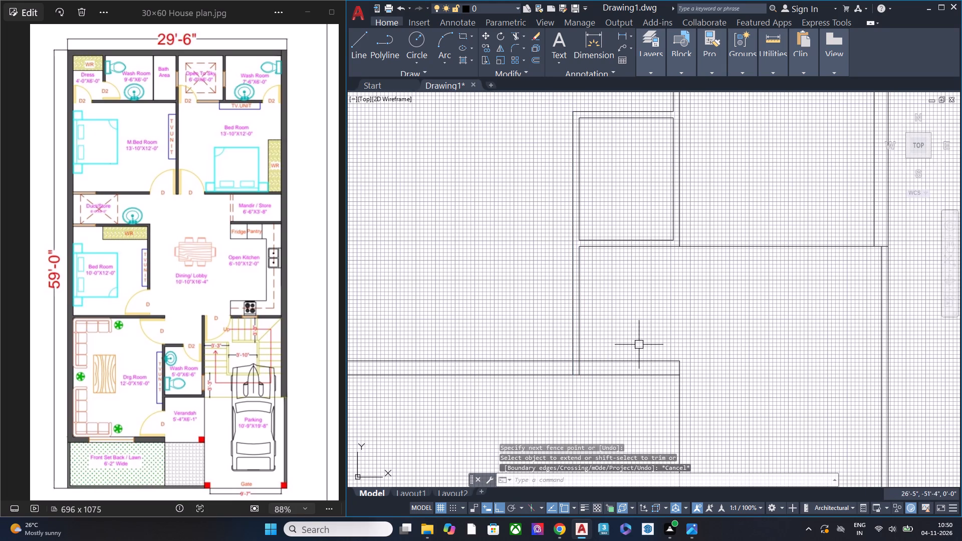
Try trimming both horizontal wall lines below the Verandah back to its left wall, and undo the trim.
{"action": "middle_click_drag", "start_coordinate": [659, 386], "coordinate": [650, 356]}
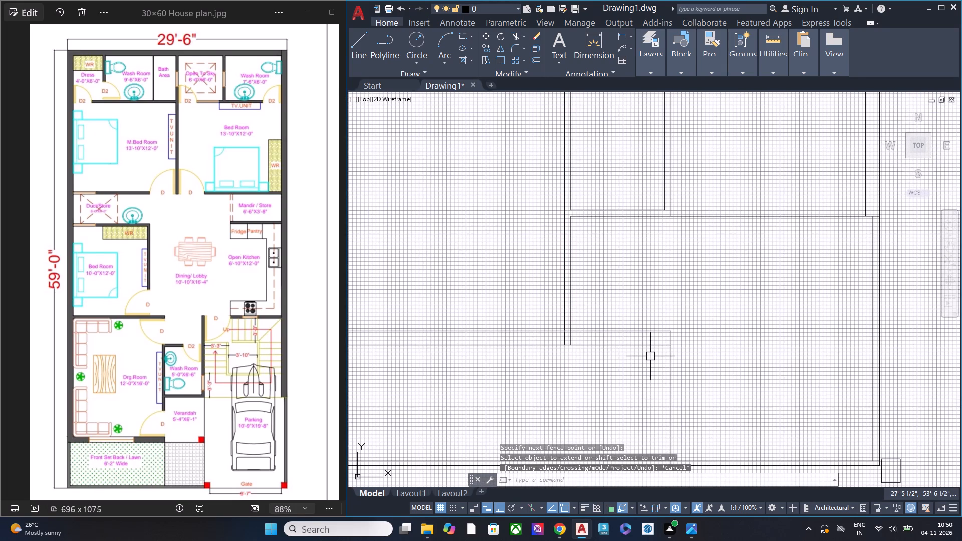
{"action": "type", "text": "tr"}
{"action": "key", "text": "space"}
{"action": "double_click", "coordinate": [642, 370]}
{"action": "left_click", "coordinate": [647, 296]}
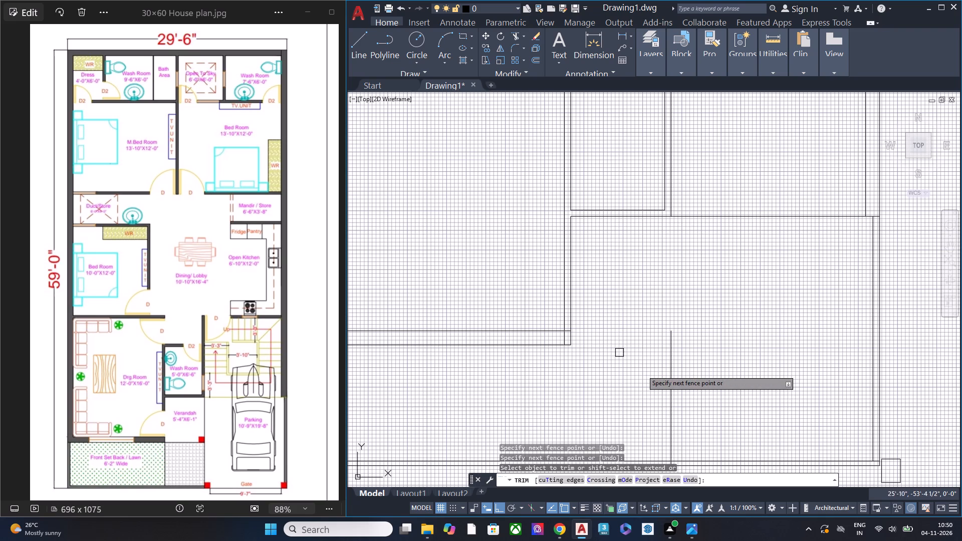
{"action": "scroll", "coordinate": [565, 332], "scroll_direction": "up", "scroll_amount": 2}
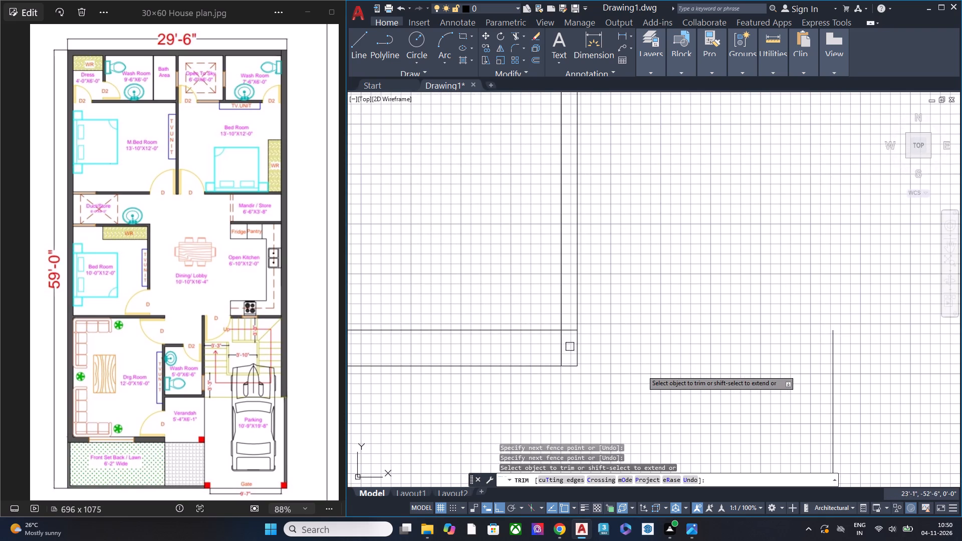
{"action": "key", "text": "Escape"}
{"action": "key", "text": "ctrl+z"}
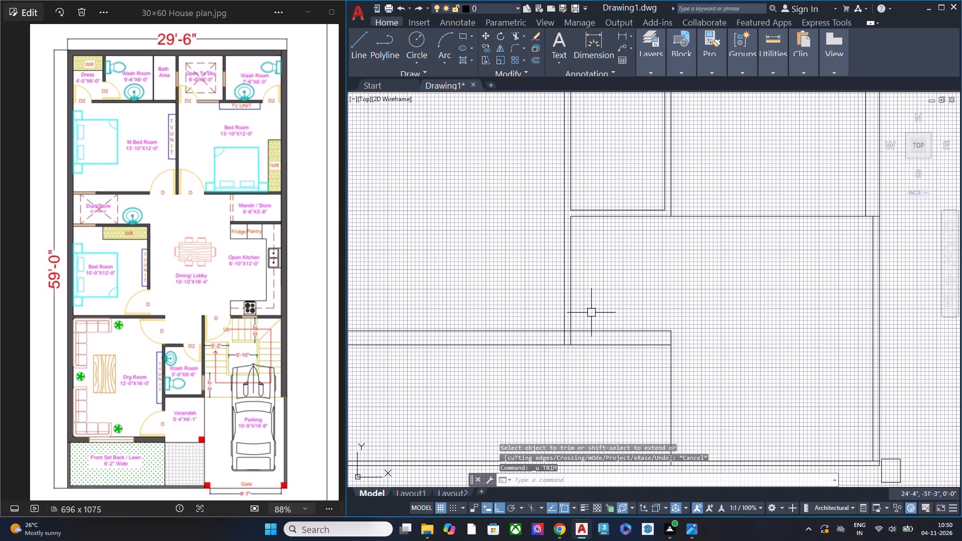
Trim the upper horizontal wall line below the Verandah and the short vertical piece at its right end.
{"action": "type", "text": "tr"}
{"action": "key", "text": "space"}
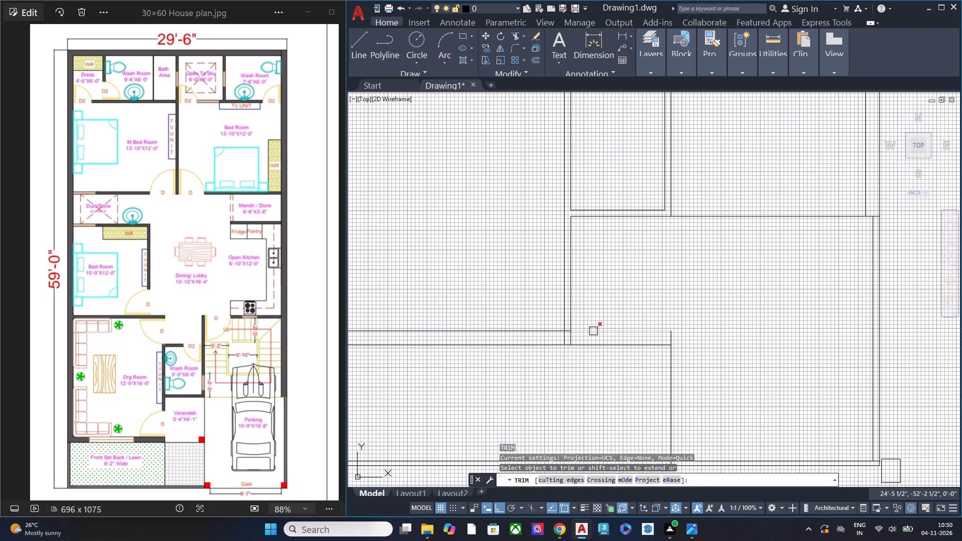
{"action": "left_click", "coordinate": [593, 331]}
{"action": "left_click", "coordinate": [670, 336]}
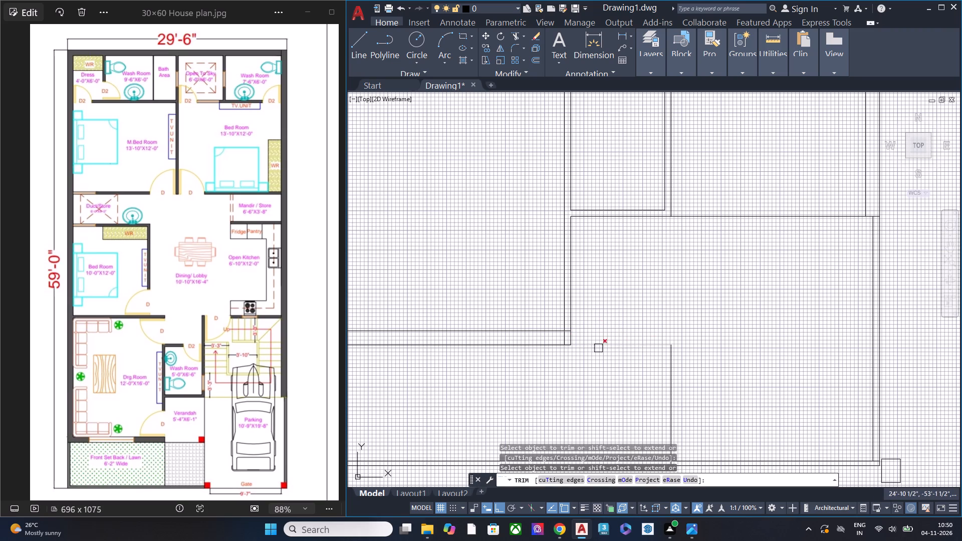
Trim the Drawing Room-side line of the Verandah's left wall below the upper line of the horizontal wall.
{"action": "scroll", "coordinate": [567, 331], "scroll_direction": "up", "scroll_amount": 3}
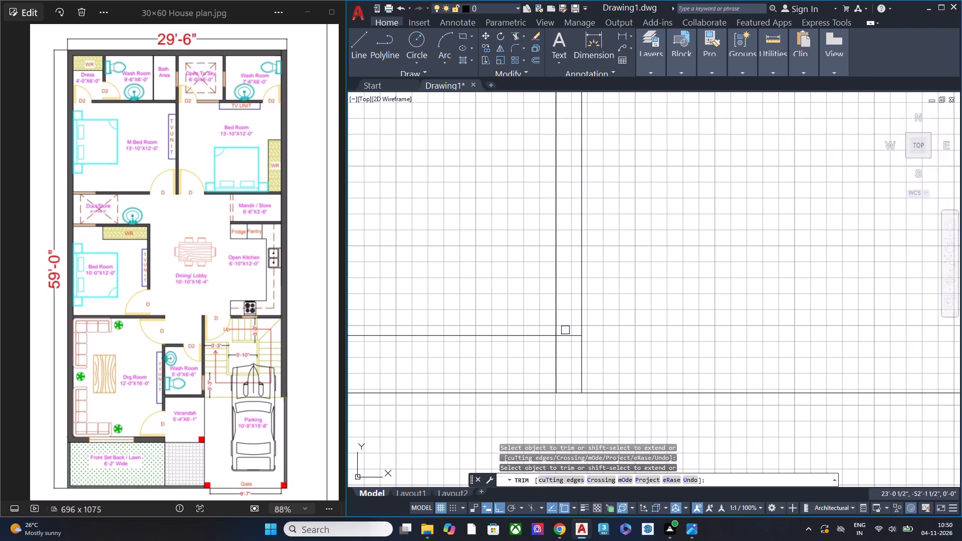
{"action": "left_click", "coordinate": [555, 356]}
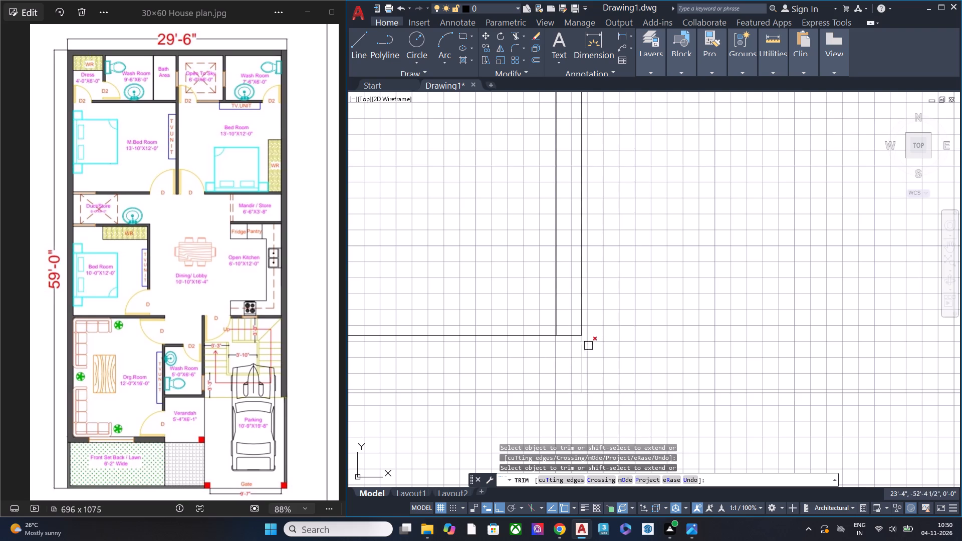
{"action": "scroll", "coordinate": [622, 331], "scroll_direction": "down", "scroll_amount": 2}
{"action": "middle_click_drag", "start_coordinate": [623, 308], "coordinate": [610, 356]}
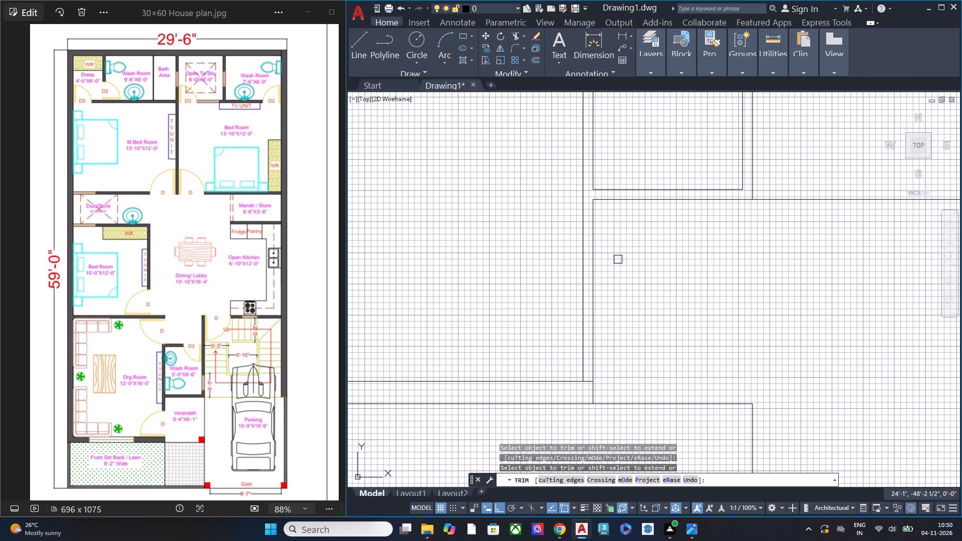
{"action": "middle_click_drag", "start_coordinate": [618, 257], "coordinate": [615, 325]}
{"action": "scroll", "coordinate": [604, 280], "scroll_direction": "up", "scroll_amount": 1}
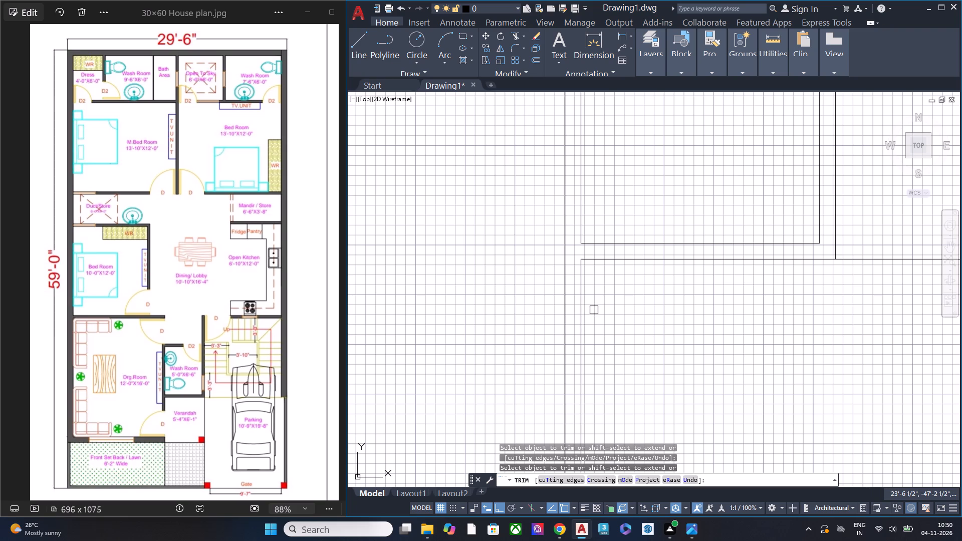
{"action": "key", "text": "Escape"}
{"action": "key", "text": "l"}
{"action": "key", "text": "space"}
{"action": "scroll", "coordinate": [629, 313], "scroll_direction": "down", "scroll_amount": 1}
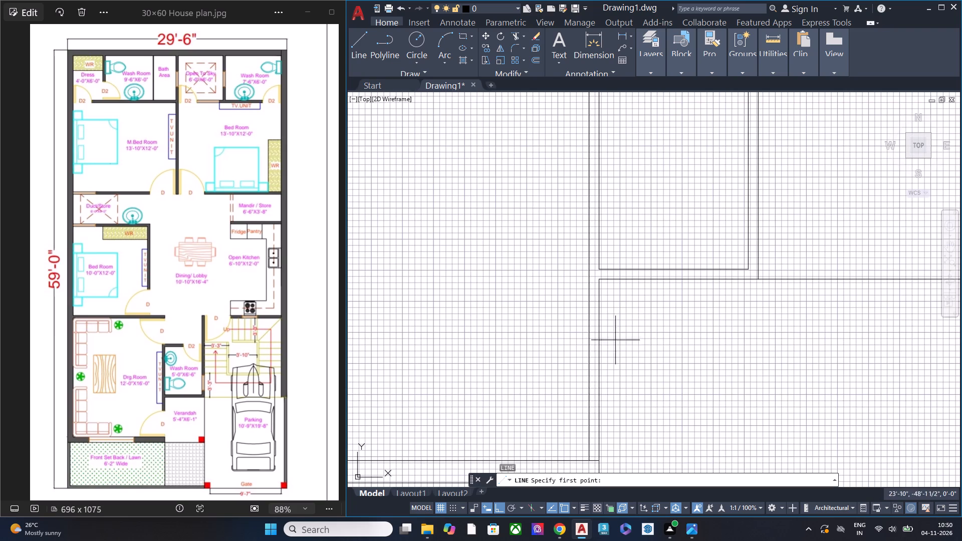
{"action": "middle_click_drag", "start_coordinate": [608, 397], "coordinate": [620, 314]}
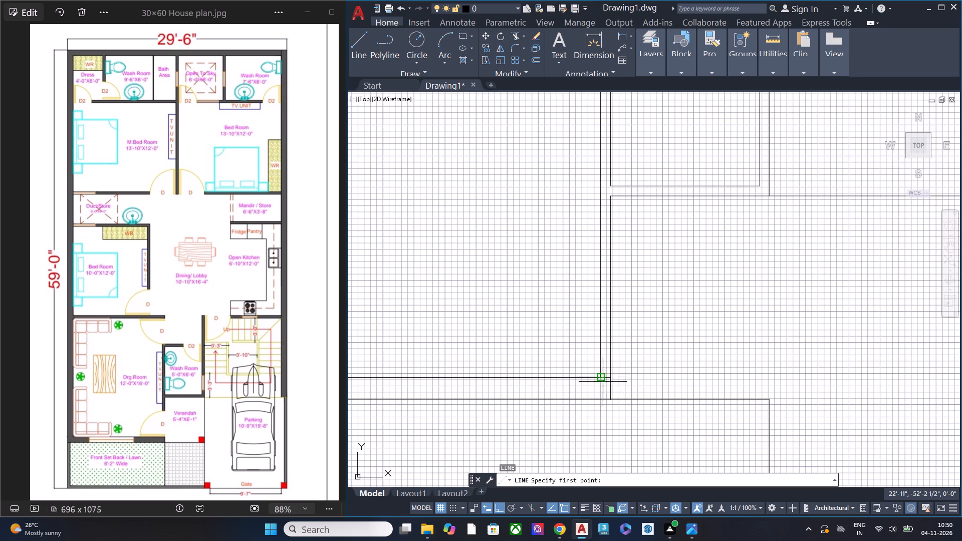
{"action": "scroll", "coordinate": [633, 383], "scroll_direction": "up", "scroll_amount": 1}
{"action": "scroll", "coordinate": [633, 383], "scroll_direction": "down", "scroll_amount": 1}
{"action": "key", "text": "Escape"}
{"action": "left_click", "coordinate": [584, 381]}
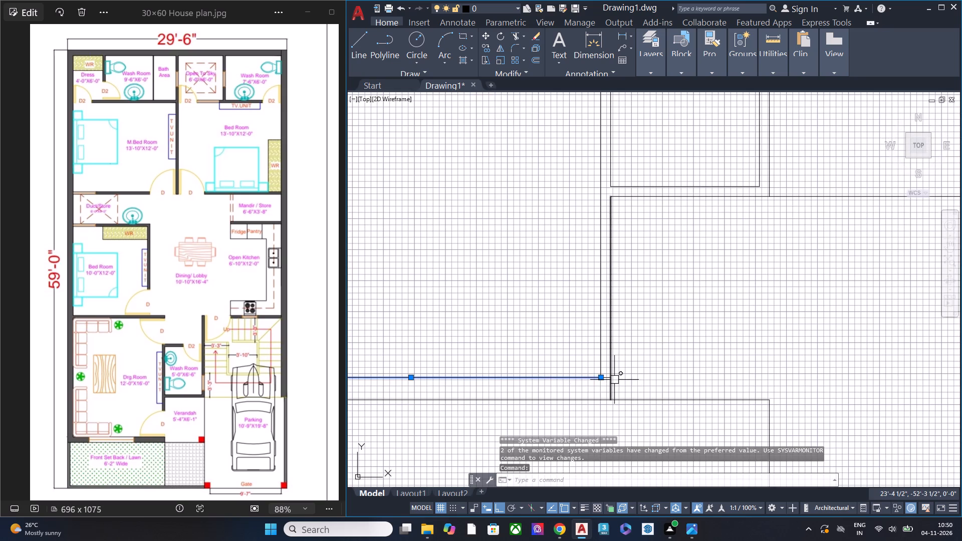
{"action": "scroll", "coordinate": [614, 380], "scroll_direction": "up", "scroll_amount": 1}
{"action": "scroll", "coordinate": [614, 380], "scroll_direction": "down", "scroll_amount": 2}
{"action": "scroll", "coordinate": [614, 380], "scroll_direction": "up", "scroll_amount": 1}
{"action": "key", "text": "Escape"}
Offset the short segment closing the bottom of the Verandah's left wall 4' upward across the wall.
{"action": "scroll", "coordinate": [607, 378], "scroll_direction": "up", "scroll_amount": 2}
{"action": "left_click", "coordinate": [604, 380]}
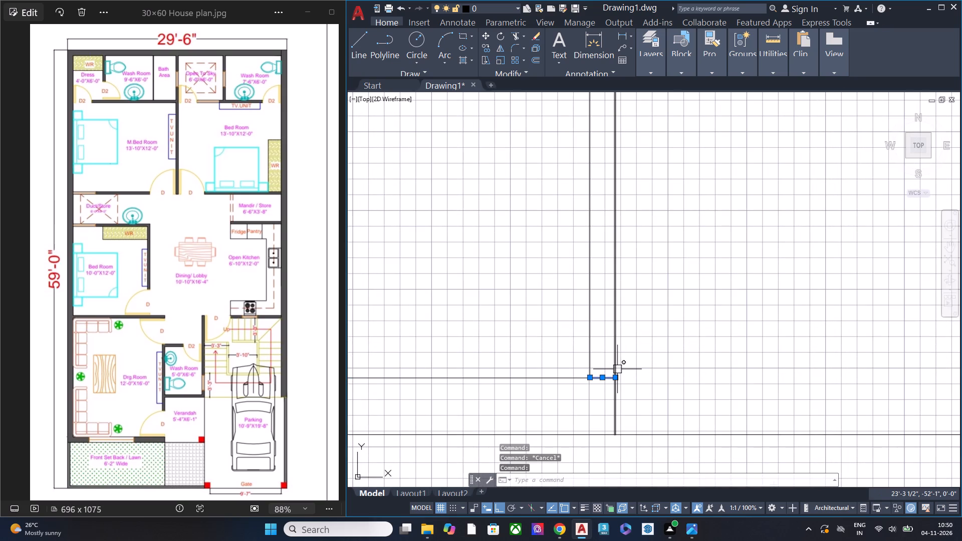
{"action": "type", "text": "off"}
{"action": "key", "text": "space"}
{"action": "key", "text": "space"}
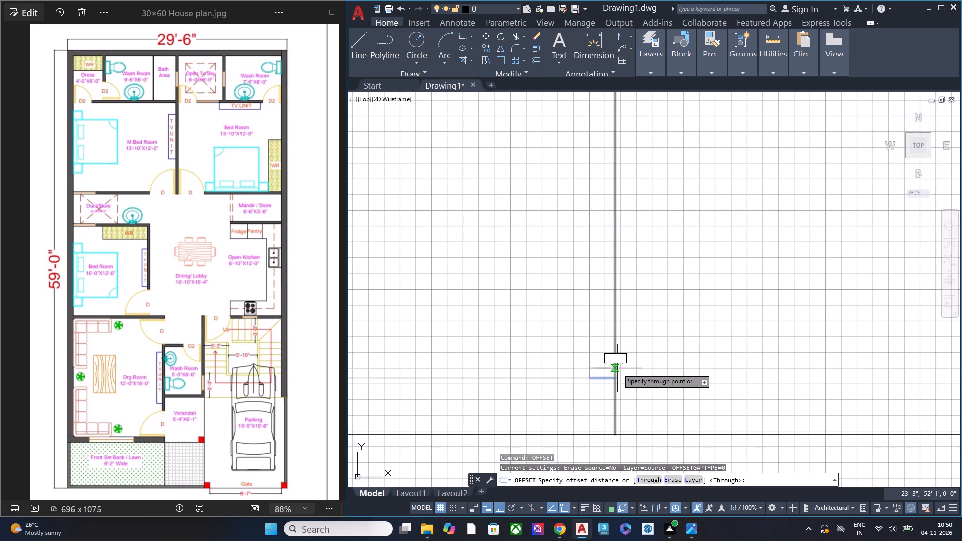
{"action": "middle_click_drag", "start_coordinate": [686, 229], "coordinate": [686, 257]}
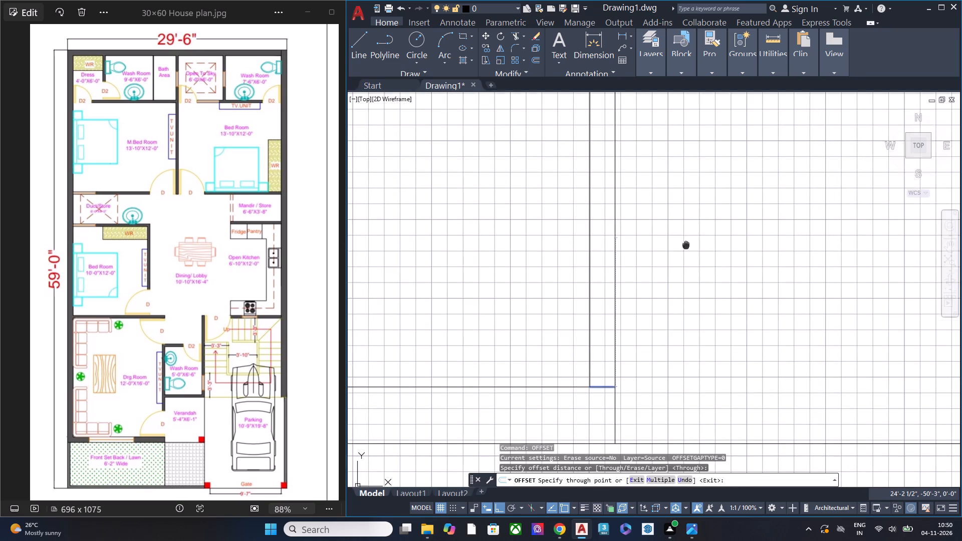
{"action": "middle_click_drag", "start_coordinate": [686, 257], "coordinate": [690, 304]}
{"action": "scroll", "coordinate": [694, 283], "scroll_direction": "down", "scroll_amount": 1}
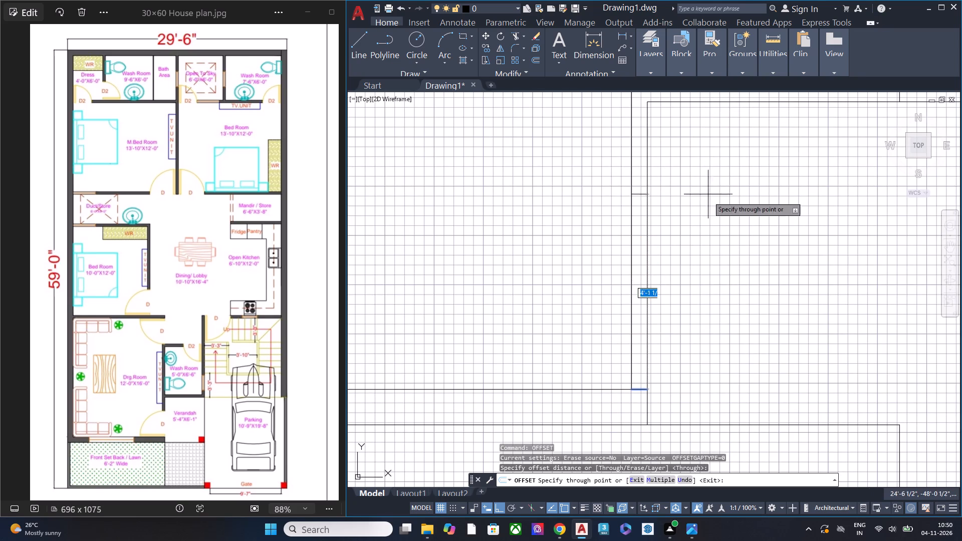
{"action": "type", "text": "4'"}
{"action": "key", "text": "Return"}
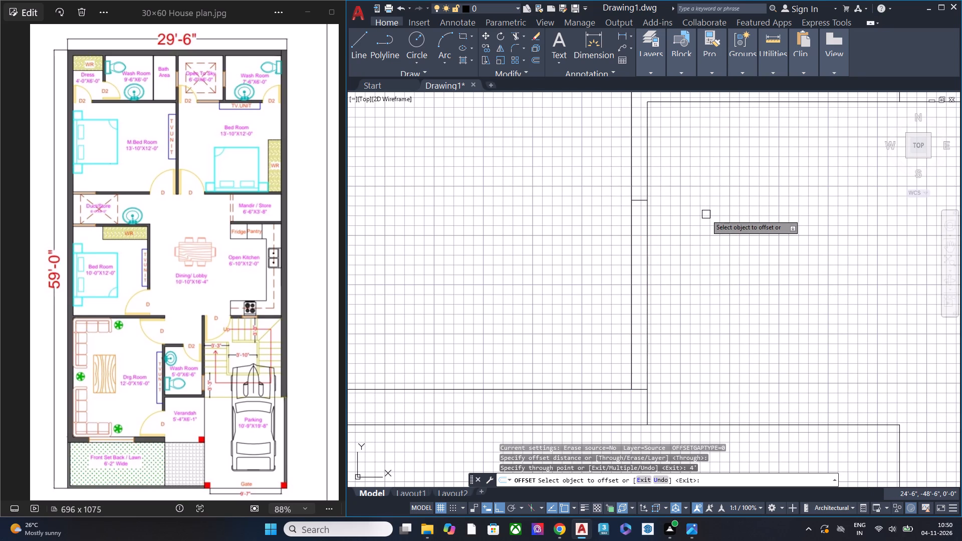
{"action": "scroll", "coordinate": [666, 265], "scroll_direction": "down", "scroll_amount": 2}
{"action": "middle_click_drag", "start_coordinate": [680, 248], "coordinate": [670, 282]}
{"action": "key", "text": "Escape"}
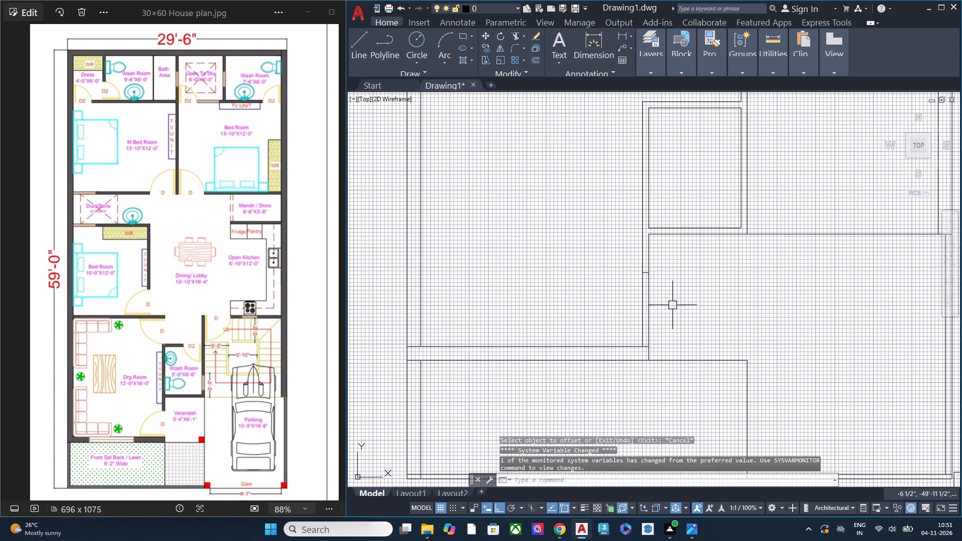
Trim both lines of the Verandah's left wall between the offset segment and the horizontal wall to open the Drawing Room doorway.
{"action": "type", "text": "tr"}
{"action": "key", "text": "space"}
{"action": "left_click", "coordinate": [657, 316]}
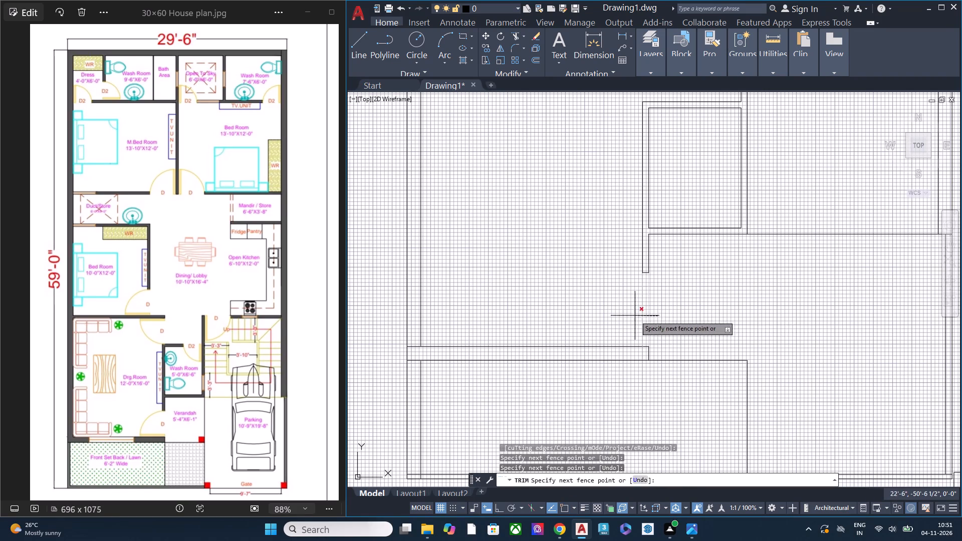
{"action": "left_click", "coordinate": [635, 316]}
{"action": "key", "text": "Escape"}
Draw a short line across the small Wash Room's top wall where it meets the vertical wall on its right.
{"action": "middle_click_drag", "start_coordinate": [695, 293], "coordinate": [597, 346]}
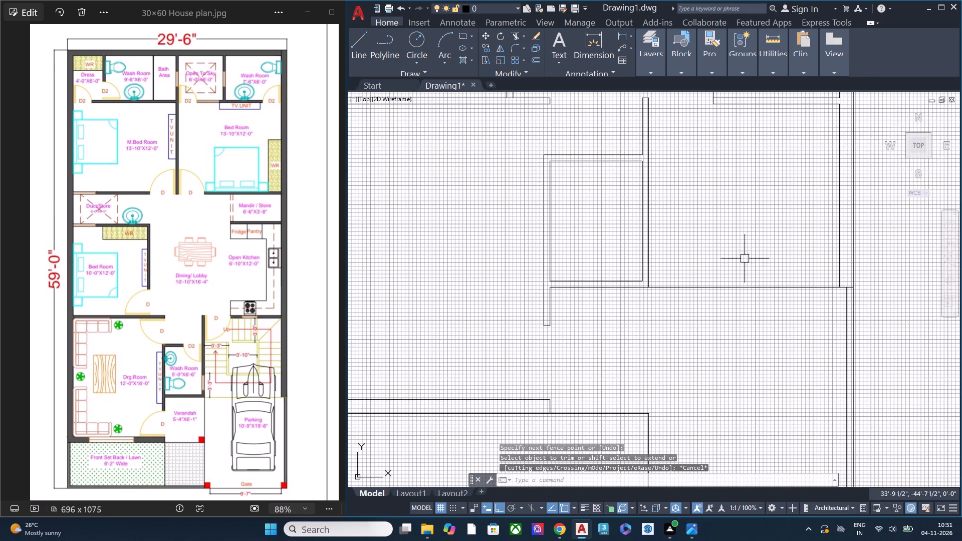
{"action": "middle_click_drag", "start_coordinate": [594, 209], "coordinate": [606, 327]}
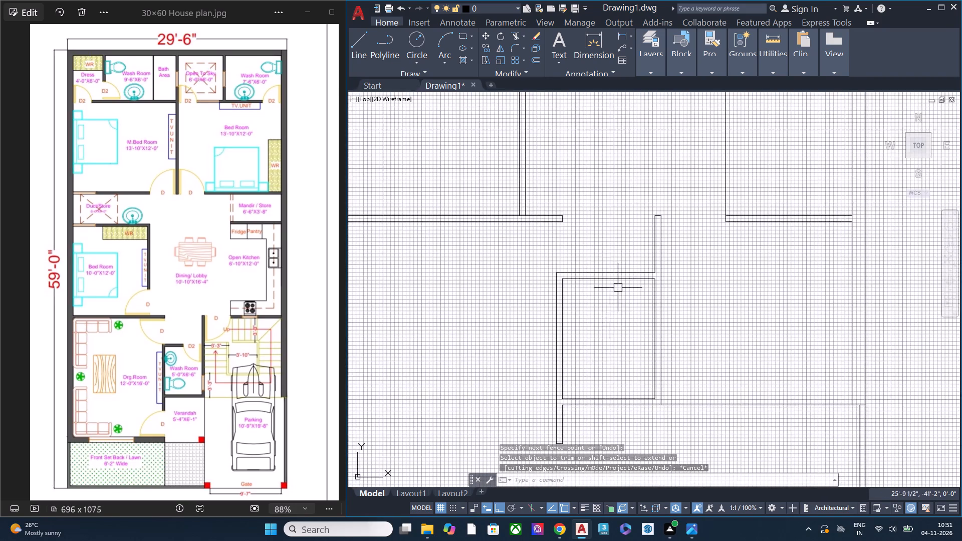
{"action": "scroll", "coordinate": [643, 250], "scroll_direction": "up", "scroll_amount": 2}
{"action": "key", "text": "l"}
{"action": "key", "text": "space"}
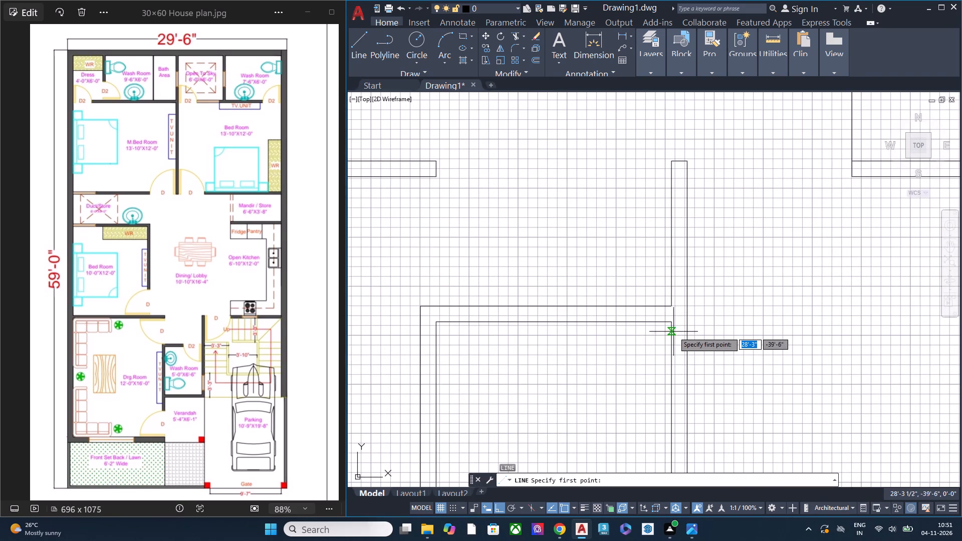
{"action": "left_click", "coordinate": [672, 323]}
{"action": "left_click", "coordinate": [673, 306]}
{"action": "key", "text": "space"}
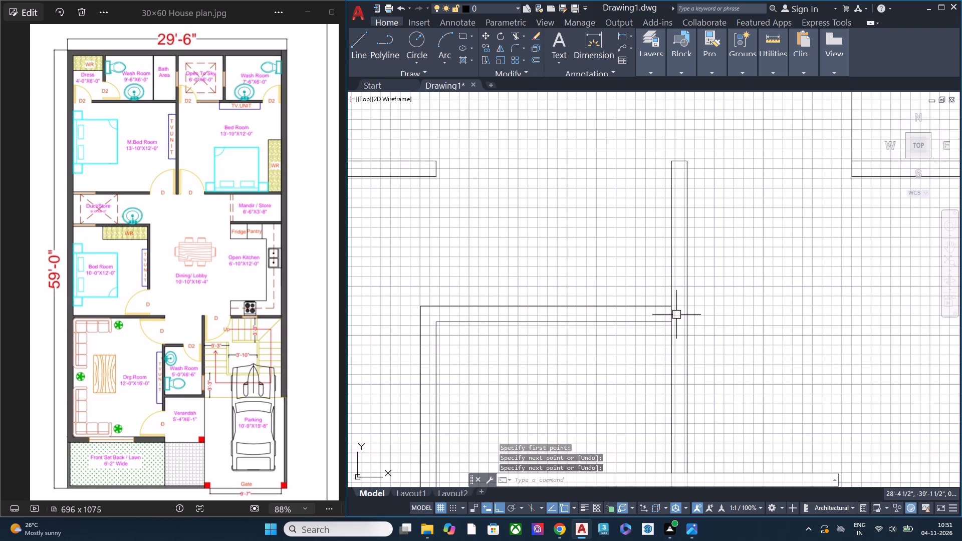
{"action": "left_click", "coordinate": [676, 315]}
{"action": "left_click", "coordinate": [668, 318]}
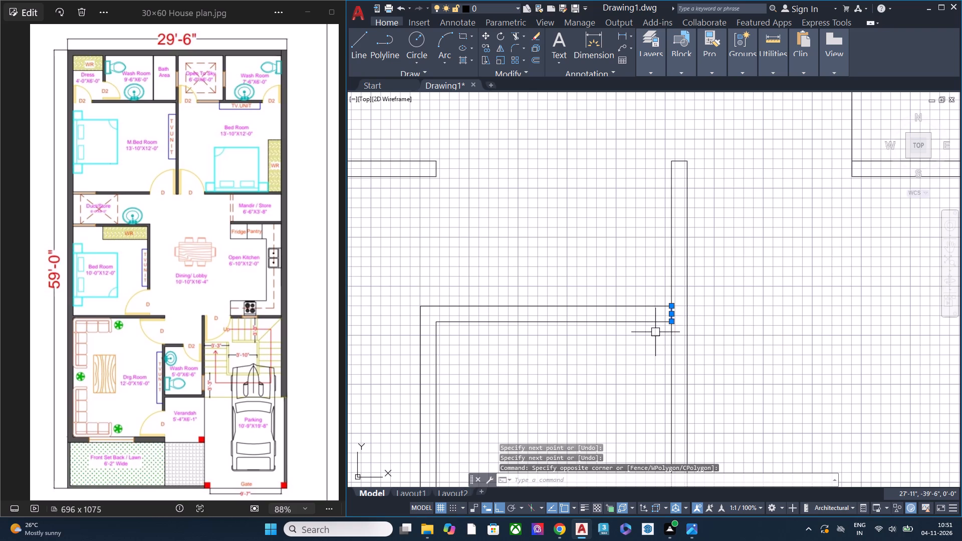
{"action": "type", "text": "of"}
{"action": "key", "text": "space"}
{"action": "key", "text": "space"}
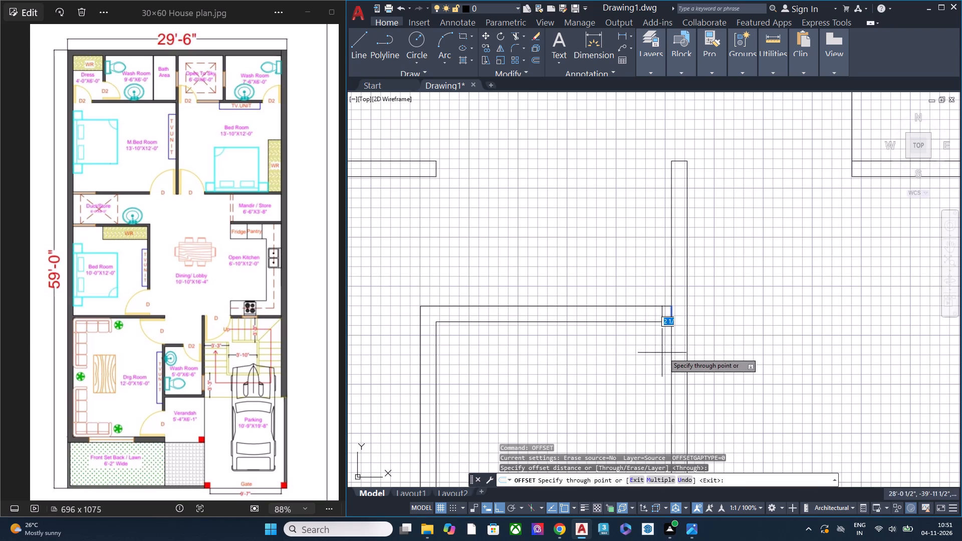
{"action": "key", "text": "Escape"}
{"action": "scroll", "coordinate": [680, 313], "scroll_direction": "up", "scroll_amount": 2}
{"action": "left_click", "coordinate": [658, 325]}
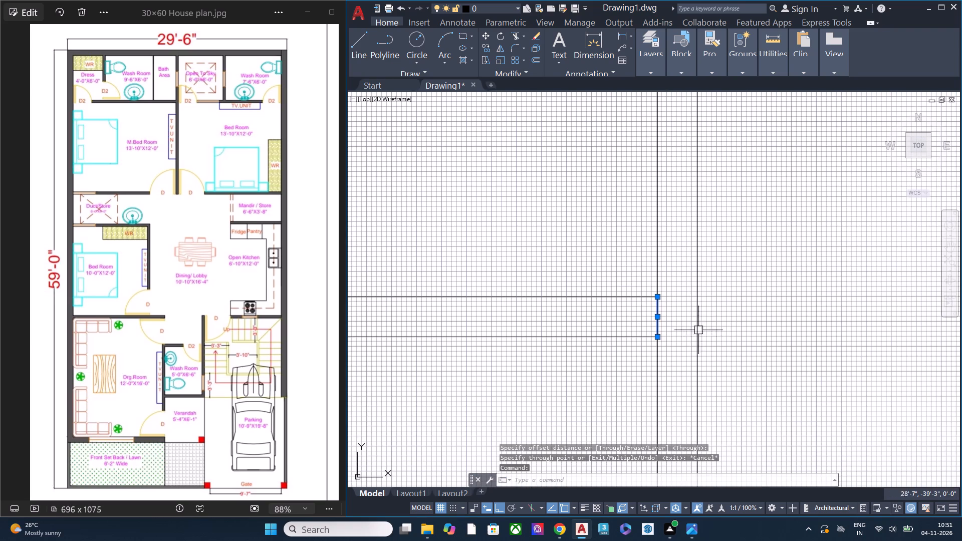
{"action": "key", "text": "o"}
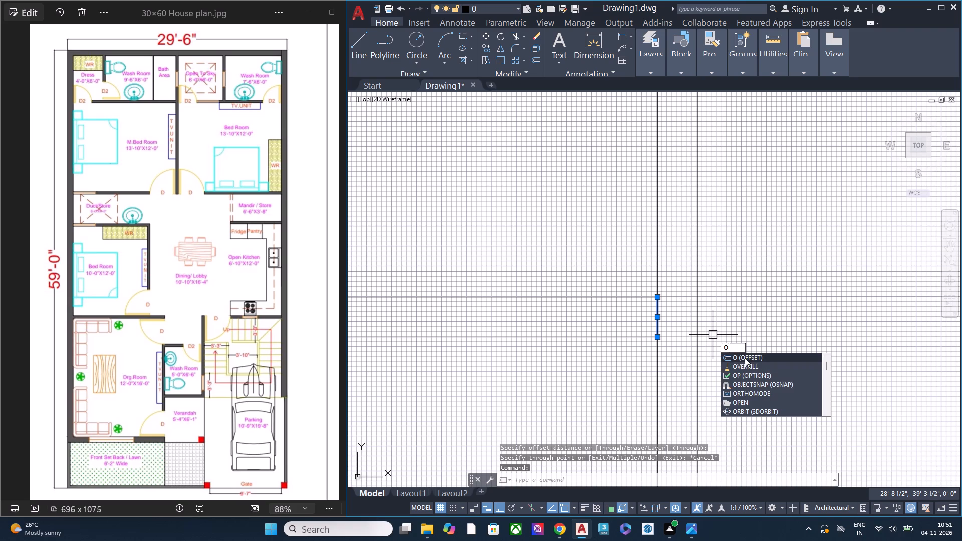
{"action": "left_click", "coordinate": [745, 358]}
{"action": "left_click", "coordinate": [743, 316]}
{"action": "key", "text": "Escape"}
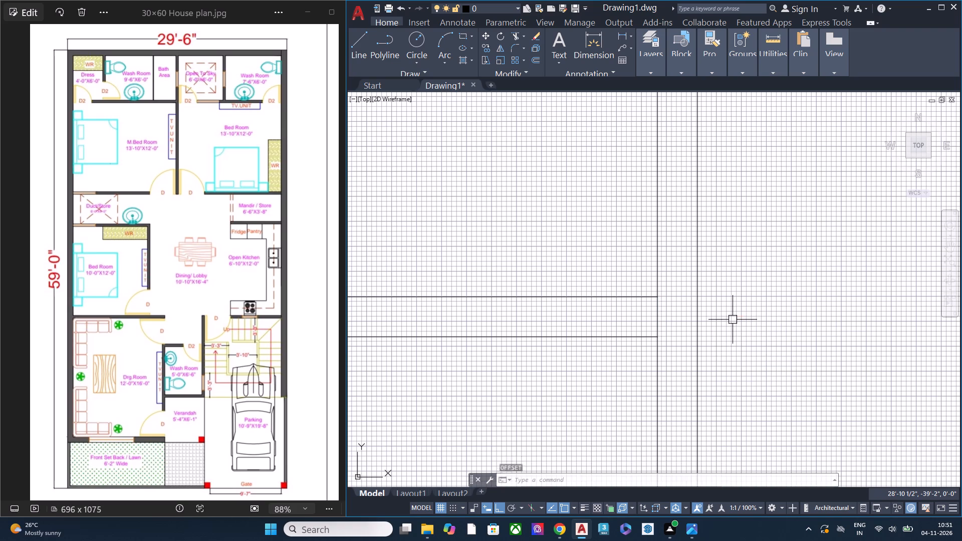
Offset the short line across the Wash Room's top wall about 3" to the left as a door jamb.
{"action": "left_click", "coordinate": [656, 318]}
{"action": "type", "text": "off"}
{"action": "key", "text": "space"}
{"action": "key", "text": "space"}
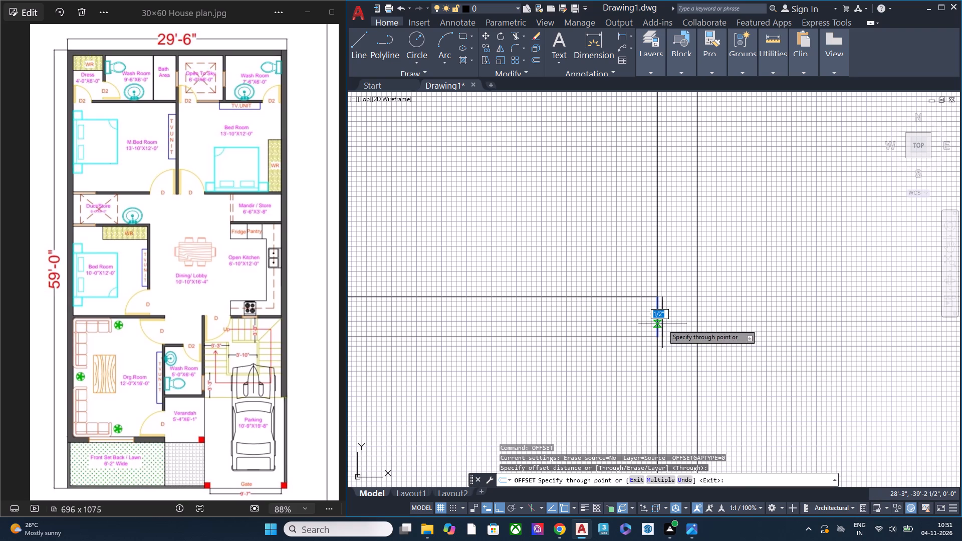
{"action": "scroll", "coordinate": [628, 335], "scroll_direction": "down", "scroll_amount": 3}
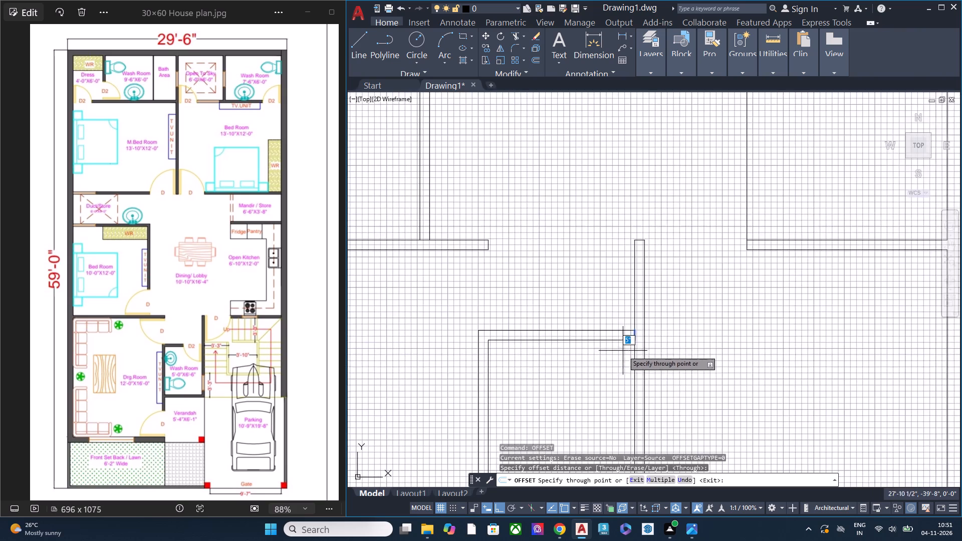
{"action": "middle_click_drag", "start_coordinate": [622, 351], "coordinate": [657, 310]}
{"action": "scroll", "coordinate": [657, 310], "scroll_direction": "up", "scroll_amount": 1}
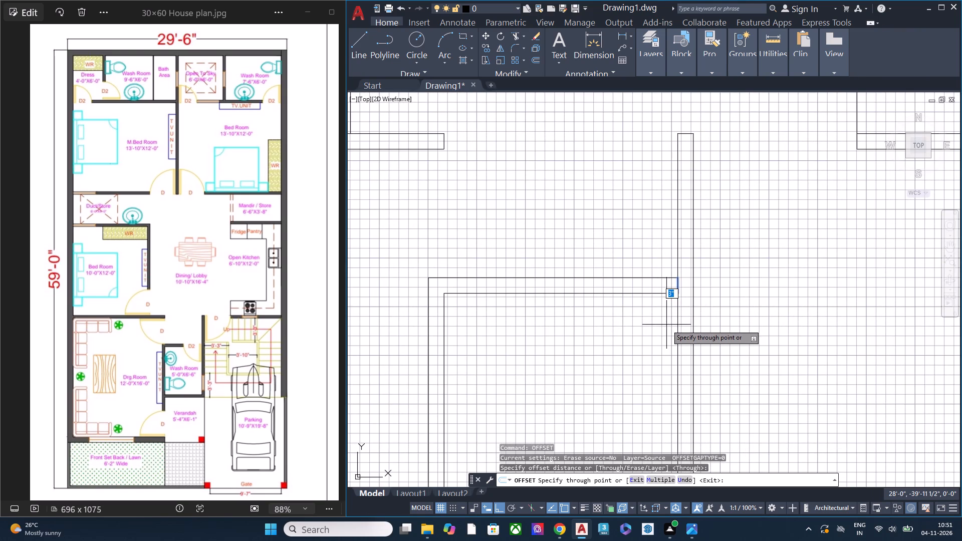
{"action": "left_click", "coordinate": [666, 325]}
Offset the new jamb line 3' to the left along the Wash Room's top wall for the other door jamb.
{"action": "left_click", "coordinate": [666, 289]}
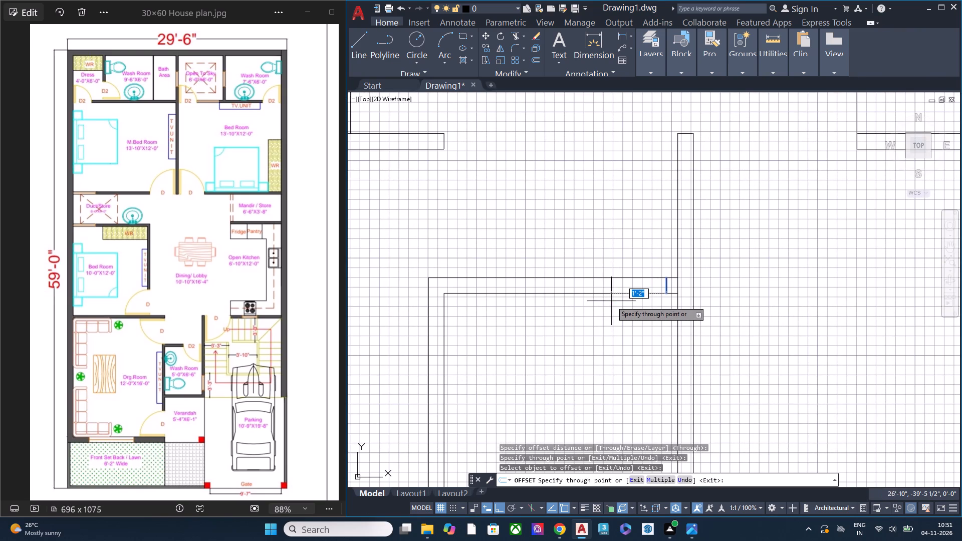
{"action": "type", "text": "3'"}
{"action": "key", "text": "Return"}
{"action": "key", "text": "Escape"}
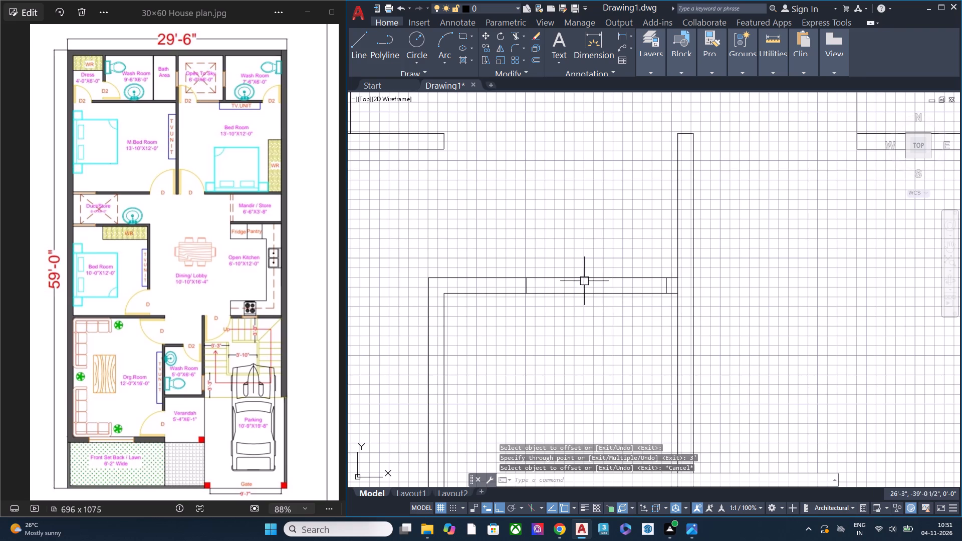
Trim both lines of the horizontal wall below the Drawing Room where they cross the thickness of the left outer wall.
{"action": "scroll", "coordinate": [606, 274], "scroll_direction": "down", "scroll_amount": 1}
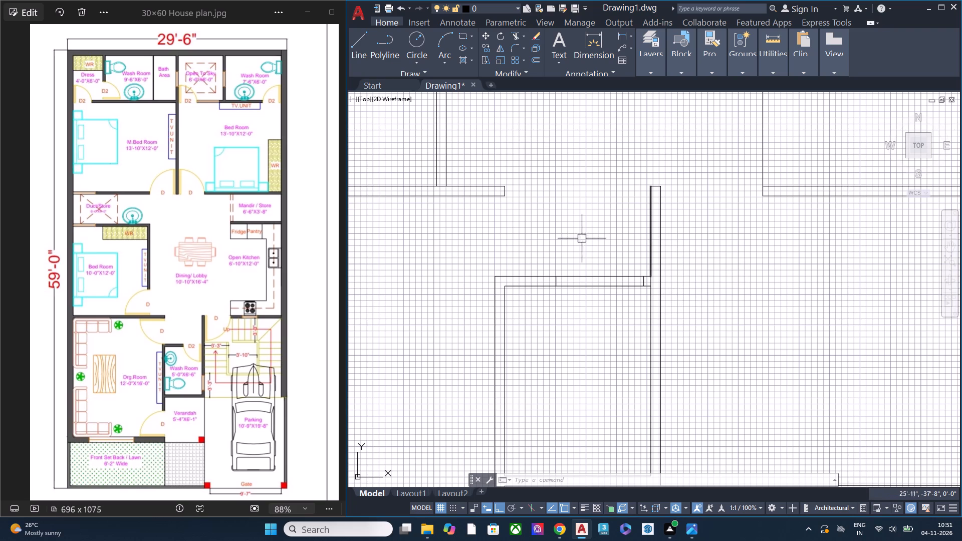
{"action": "scroll", "coordinate": [620, 248], "scroll_direction": "down", "scroll_amount": 3}
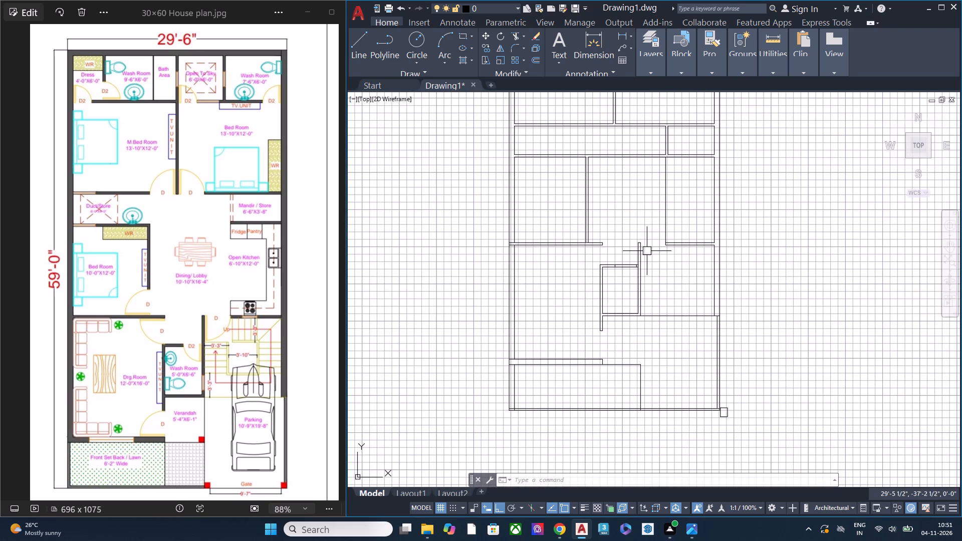
{"action": "scroll", "coordinate": [498, 374], "scroll_direction": "up", "scroll_amount": 1}
{"action": "scroll", "coordinate": [498, 374], "scroll_direction": "down", "scroll_amount": 1}
{"action": "scroll", "coordinate": [498, 374], "scroll_direction": "up", "scroll_amount": 2}
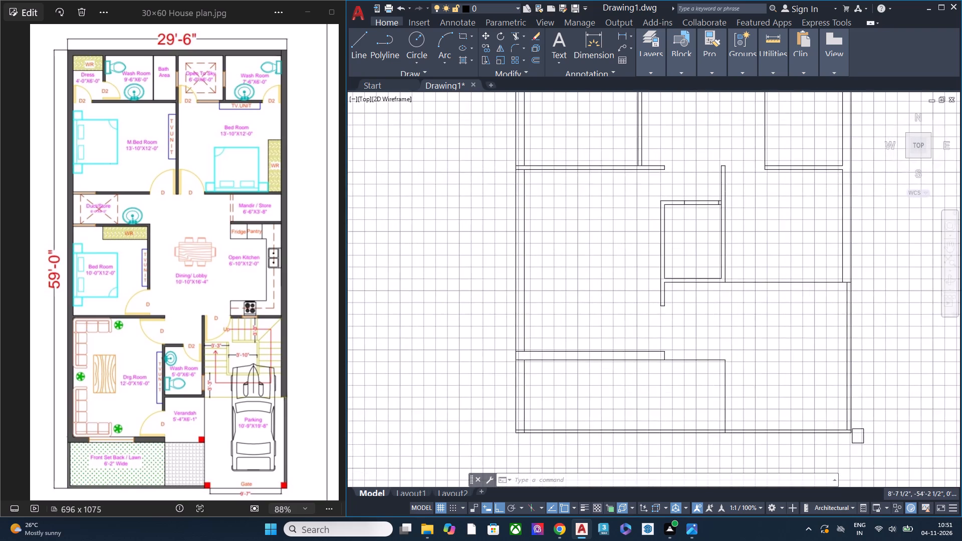
{"action": "scroll", "coordinate": [521, 367], "scroll_direction": "up", "scroll_amount": 4}
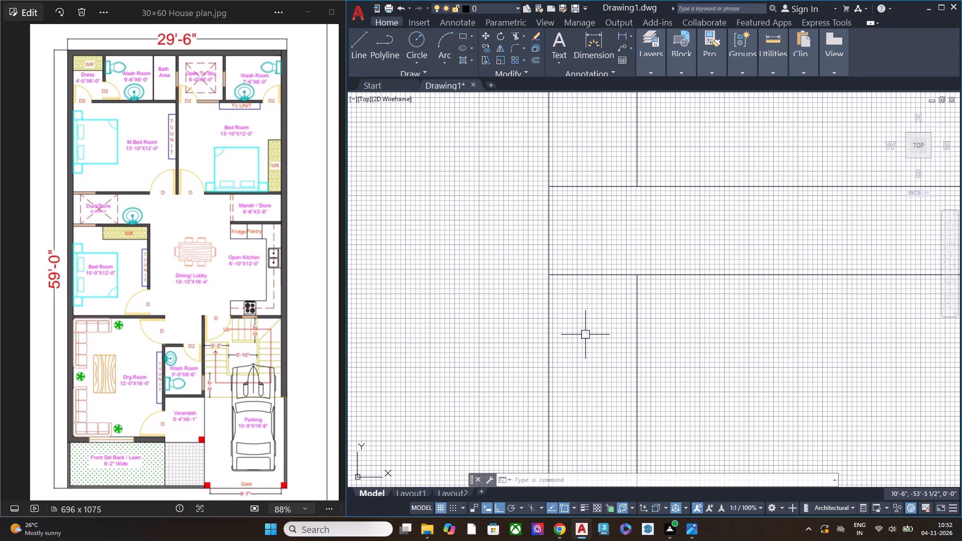
{"action": "type", "text": "tr"}
{"action": "key", "text": "space"}
{"action": "left_click", "coordinate": [592, 309]}
{"action": "left_click", "coordinate": [580, 143]}
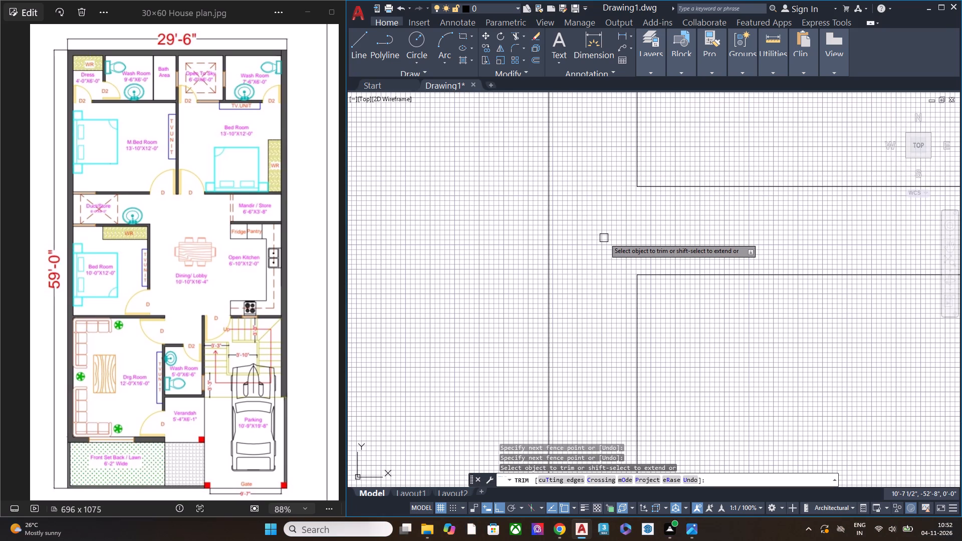
{"action": "scroll", "coordinate": [604, 247], "scroll_direction": "down", "scroll_amount": 4}
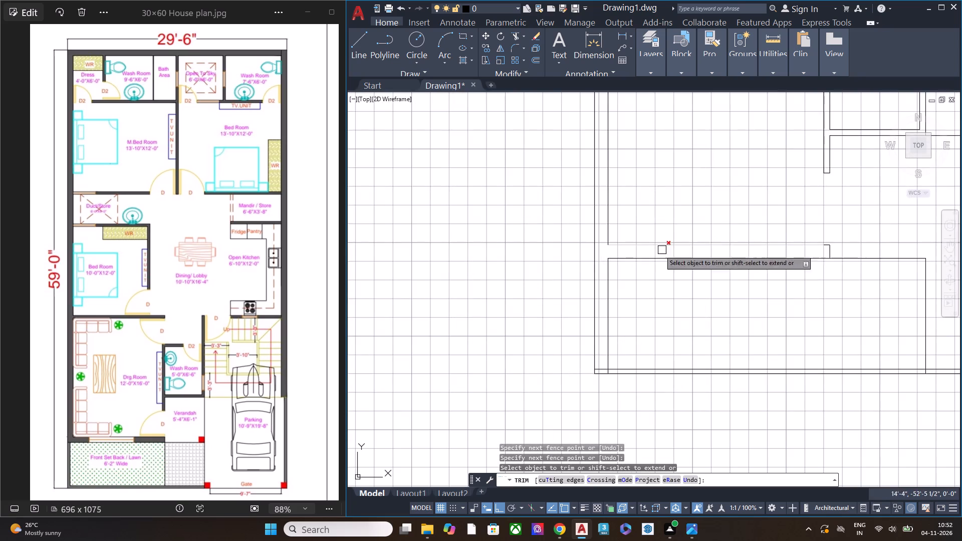
Examine the drafted walls against the reference plan around the Open Kitchen, lobby entrance, Wash Room and Parking.
{"action": "scroll", "coordinate": [591, 265], "scroll_direction": "down", "scroll_amount": 2}
{"action": "scroll", "coordinate": [590, 265], "scroll_direction": "up", "scroll_amount": 1}
{"action": "scroll", "coordinate": [590, 265], "scroll_direction": "down", "scroll_amount": 2}
{"action": "middle_click_drag", "start_coordinate": [652, 277], "coordinate": [655, 381]}
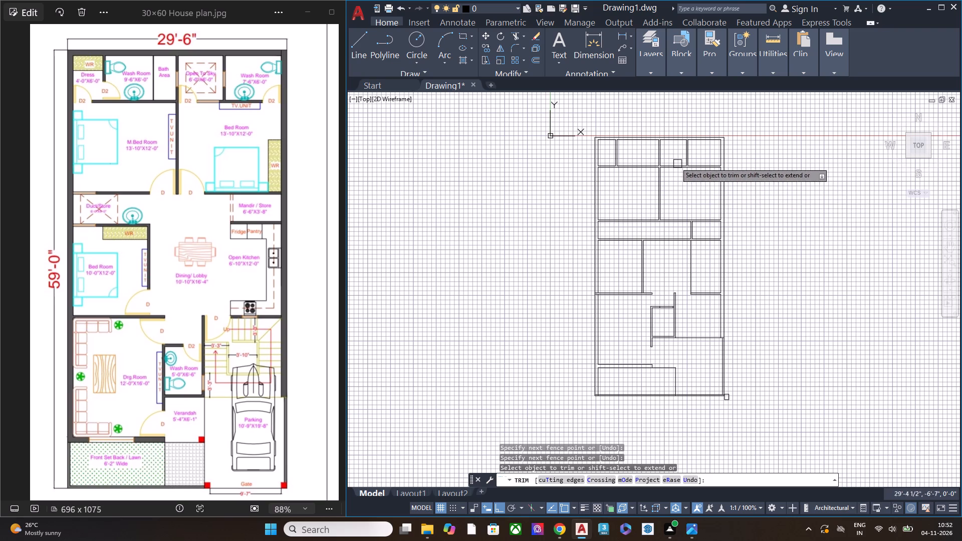
{"action": "scroll", "coordinate": [634, 157], "scroll_direction": "up", "scroll_amount": 1}
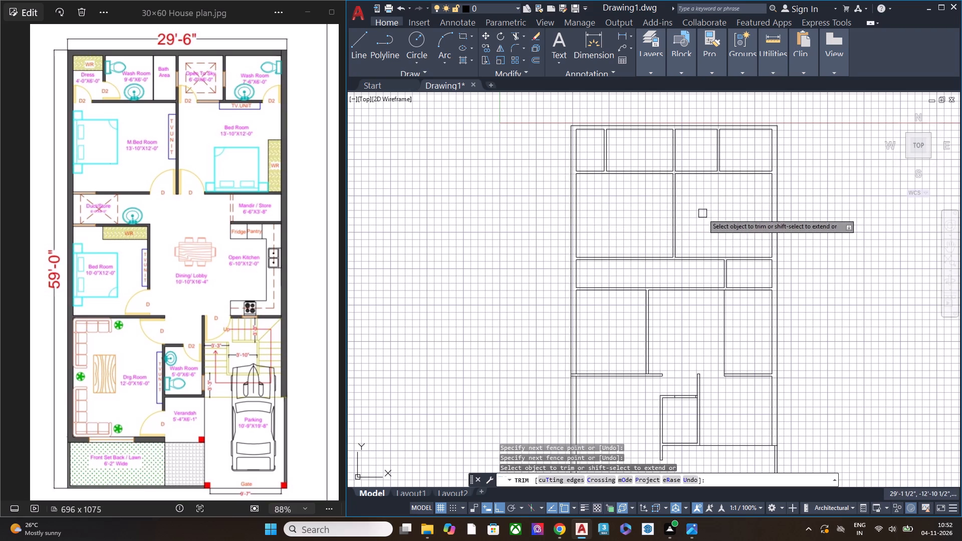
{"action": "middle_click_drag", "start_coordinate": [698, 216], "coordinate": [557, 320]}
{"action": "key", "text": "Escape"}
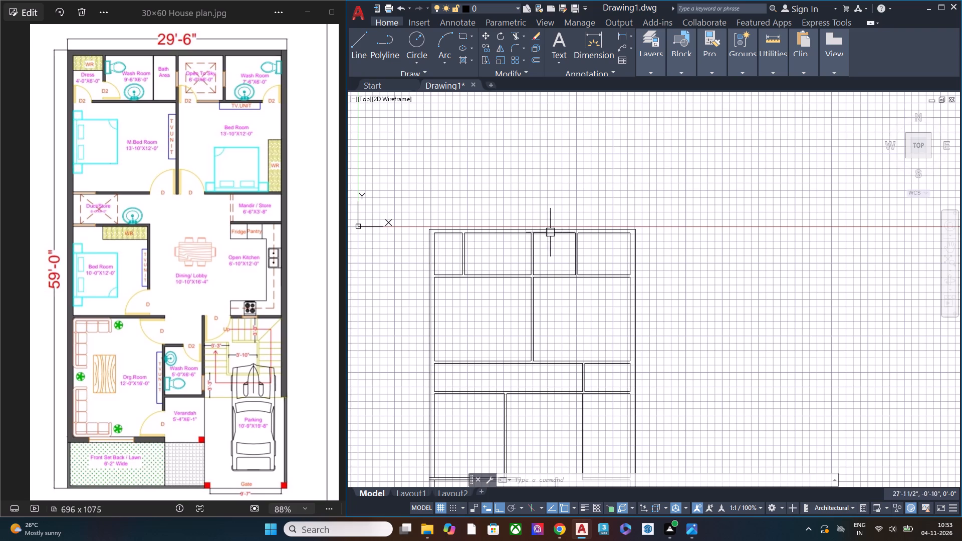
{"action": "middle_click_drag", "start_coordinate": [581, 374], "coordinate": [564, 263]}
{"action": "middle_click_drag", "start_coordinate": [554, 381], "coordinate": [564, 328]}
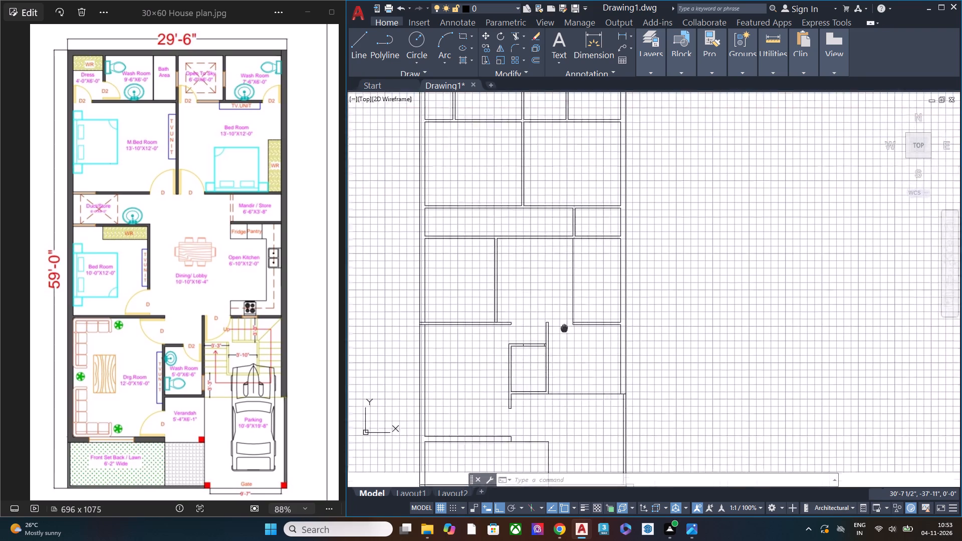
{"action": "middle_click_drag", "start_coordinate": [564, 328], "coordinate": [575, 283]}
{"action": "scroll", "coordinate": [575, 283], "scroll_direction": "up", "scroll_amount": 3}
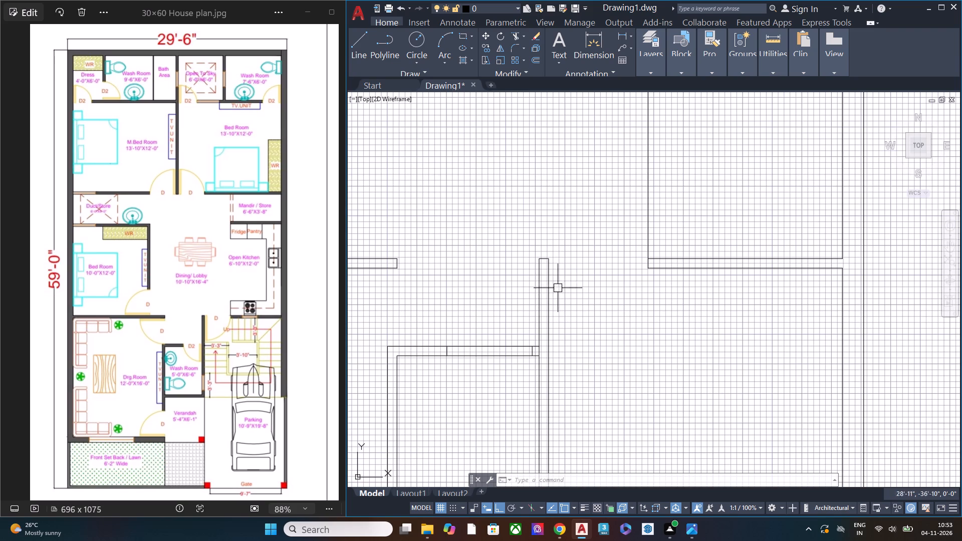
{"action": "scroll", "coordinate": [557, 280], "scroll_direction": "up", "scroll_amount": 1}
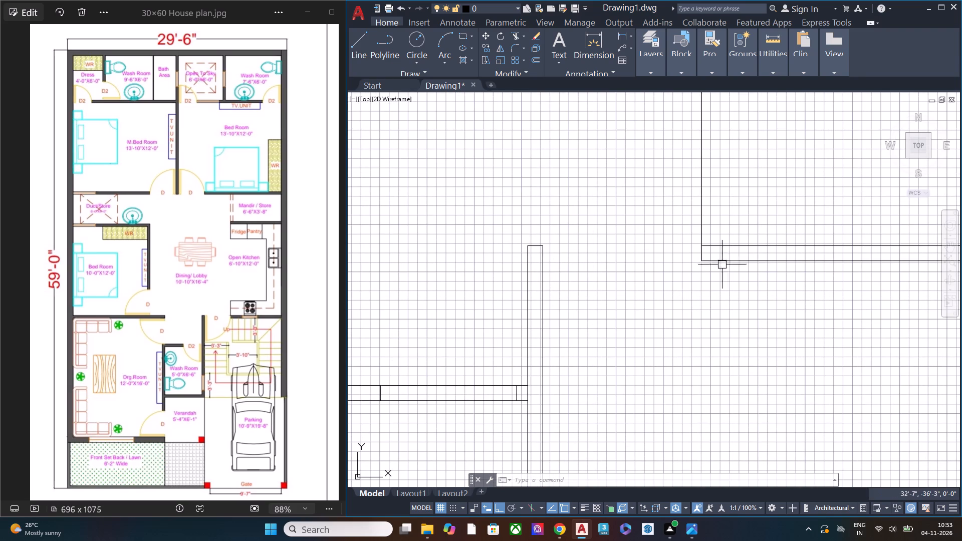
{"action": "scroll", "coordinate": [217, 323], "scroll_direction": "up", "scroll_amount": 10}
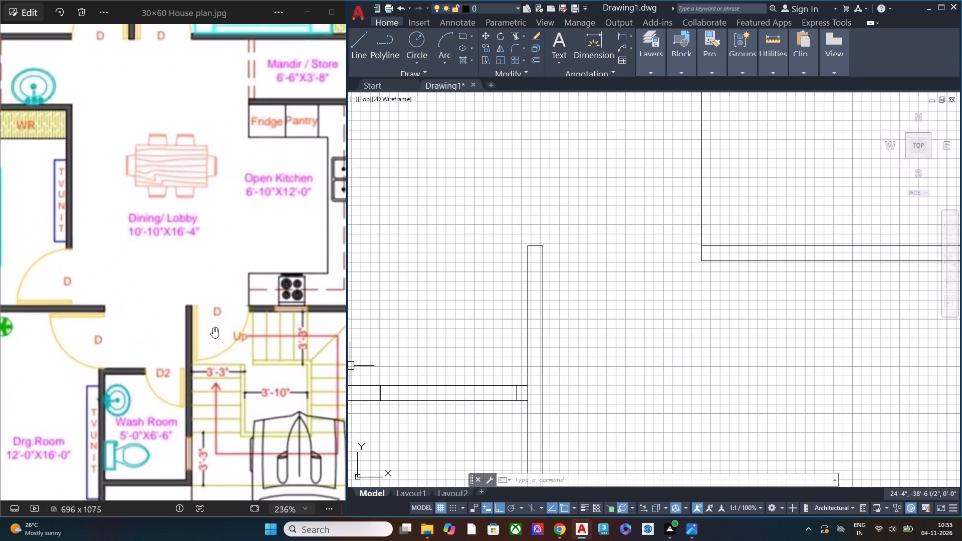
{"action": "scroll", "coordinate": [206, 331], "scroll_direction": "up", "scroll_amount": 1}
{"action": "scroll", "coordinate": [206, 331], "scroll_direction": "down", "scroll_amount": 3}
{"action": "scroll", "coordinate": [206, 331], "scroll_direction": "up", "scroll_amount": 2}
{"action": "scroll", "coordinate": [249, 325], "scroll_direction": "down", "scroll_amount": 5}
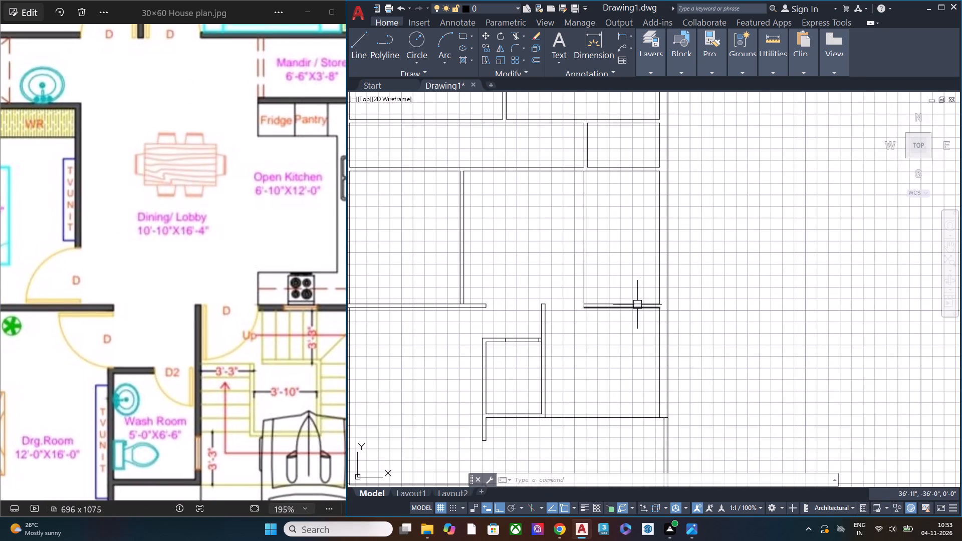
{"action": "scroll", "coordinate": [620, 307], "scroll_direction": "up", "scroll_amount": 2}
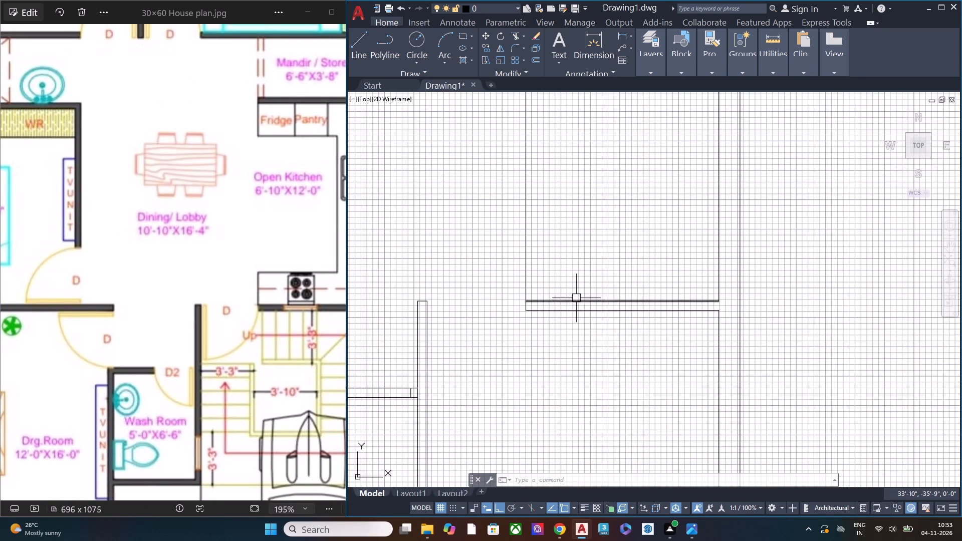
{"action": "scroll", "coordinate": [583, 299], "scroll_direction": "down", "scroll_amount": 4}
{"action": "scroll", "coordinate": [600, 308], "scroll_direction": "up", "scroll_amount": 1}
{"action": "scroll", "coordinate": [600, 308], "scroll_direction": "down", "scroll_amount": 1}
{"action": "scroll", "coordinate": [274, 377], "scroll_direction": "down", "scroll_amount": 4}
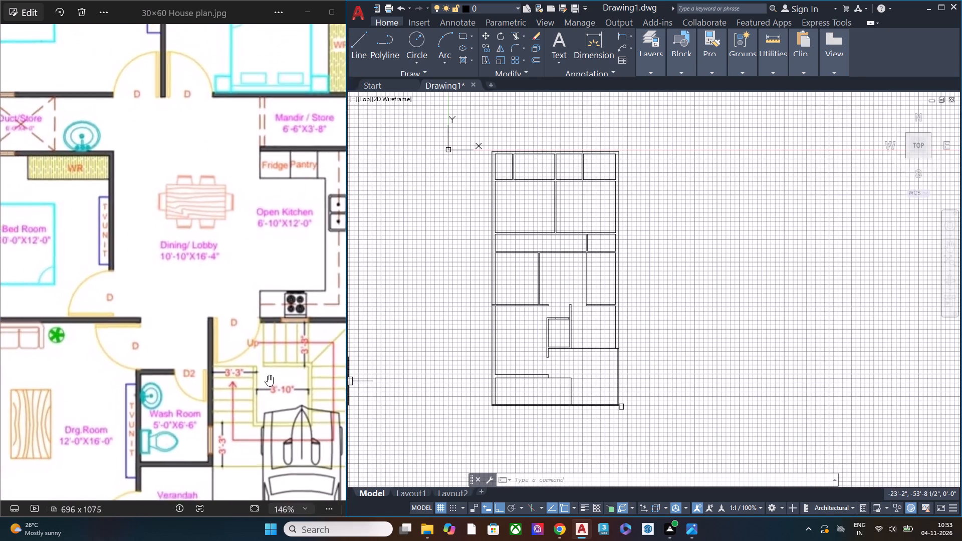
{"action": "scroll", "coordinate": [291, 360], "scroll_direction": "down", "scroll_amount": 7}
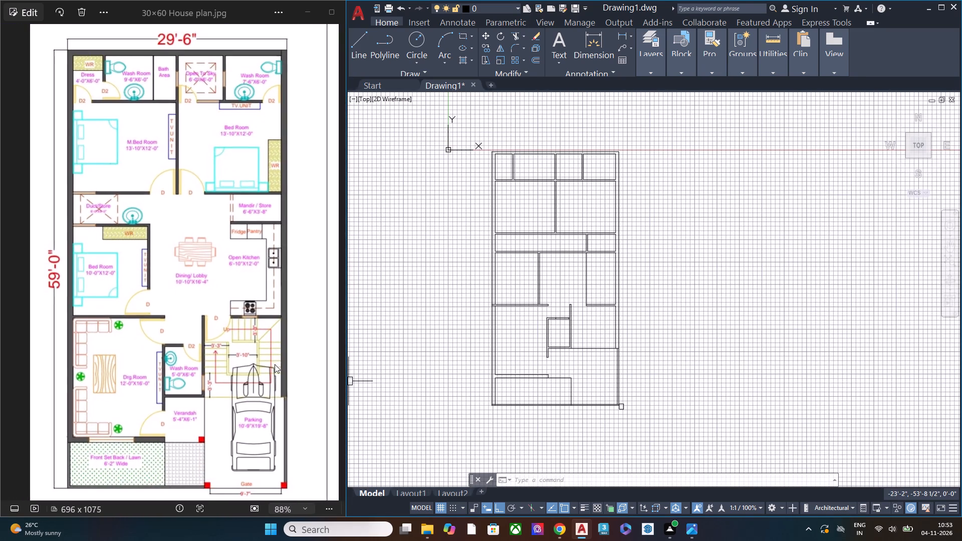
{"action": "scroll", "coordinate": [253, 422], "scroll_direction": "up", "scroll_amount": 4}
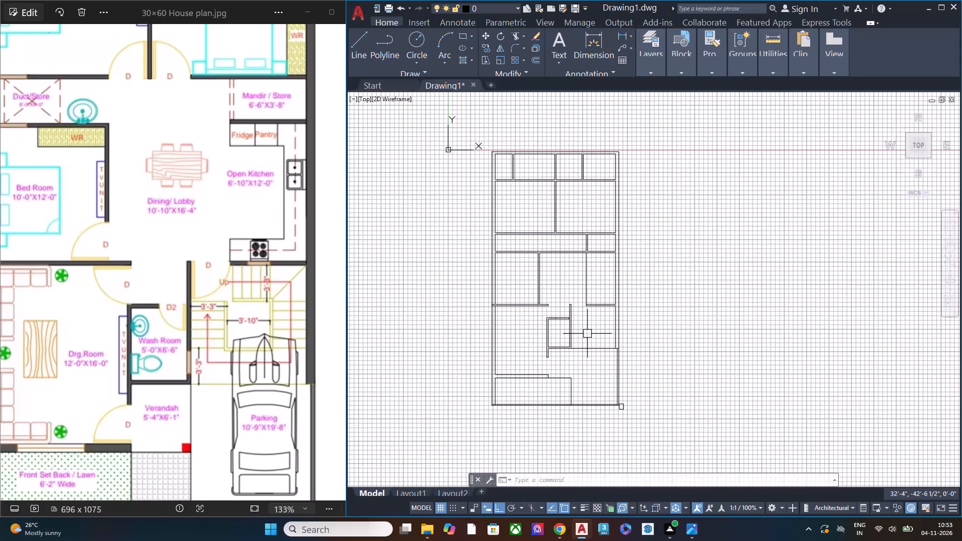
Move the loose column rectangle by its lower-right corner onto the outer wall's bottom-right corner at the Parking.
{"action": "scroll", "coordinate": [610, 406], "scroll_direction": "up", "scroll_amount": 5}
{"action": "scroll", "coordinate": [712, 339], "scroll_direction": "down", "scroll_amount": 1}
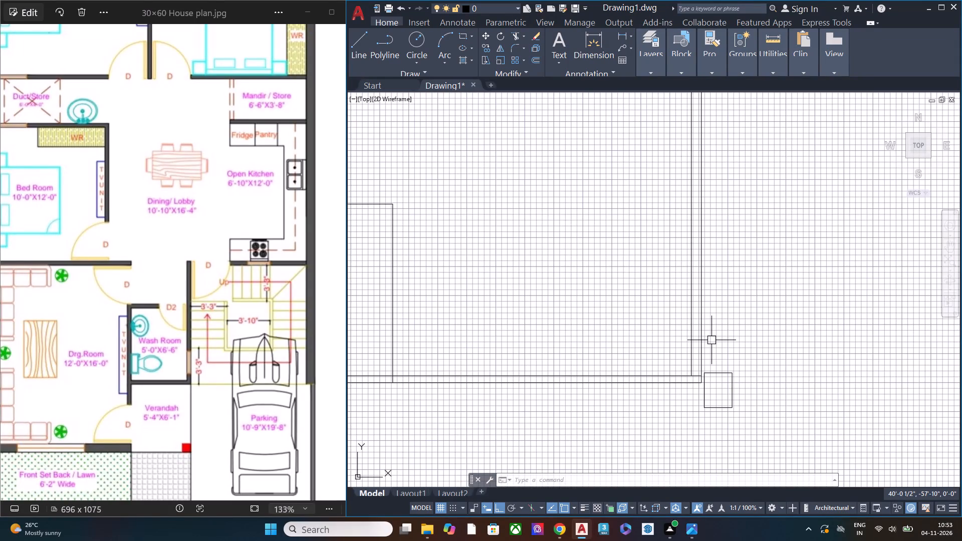
{"action": "scroll", "coordinate": [708, 347], "scroll_direction": "down", "scroll_amount": 1}
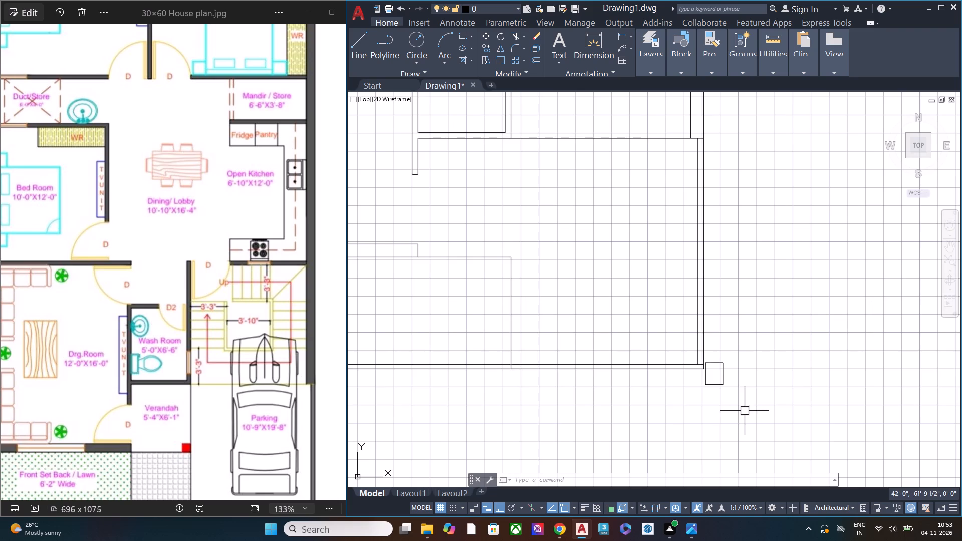
{"action": "scroll", "coordinate": [730, 402], "scroll_direction": "up", "scroll_amount": 3}
{"action": "left_click_drag", "start_coordinate": [758, 369], "coordinate": [748, 360]}
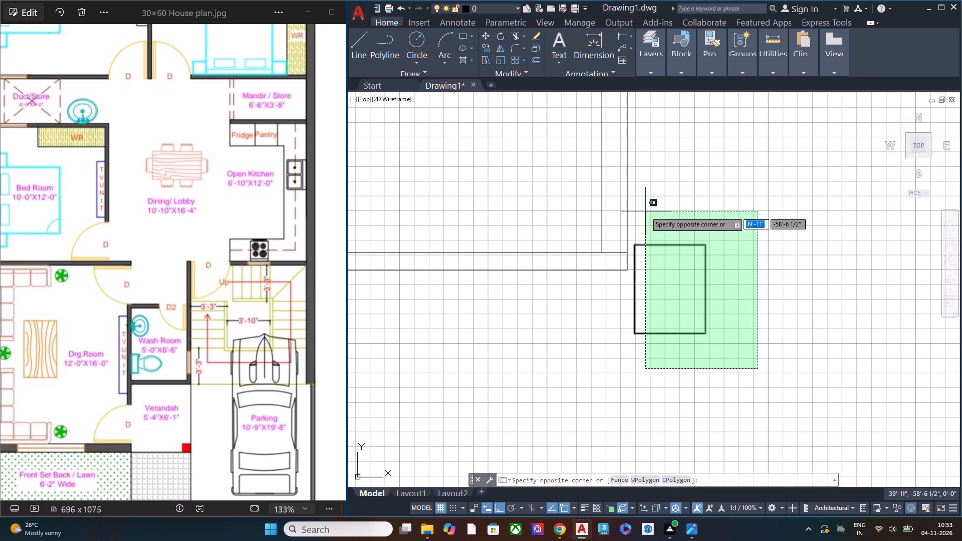
{"action": "left_click", "coordinate": [632, 218]}
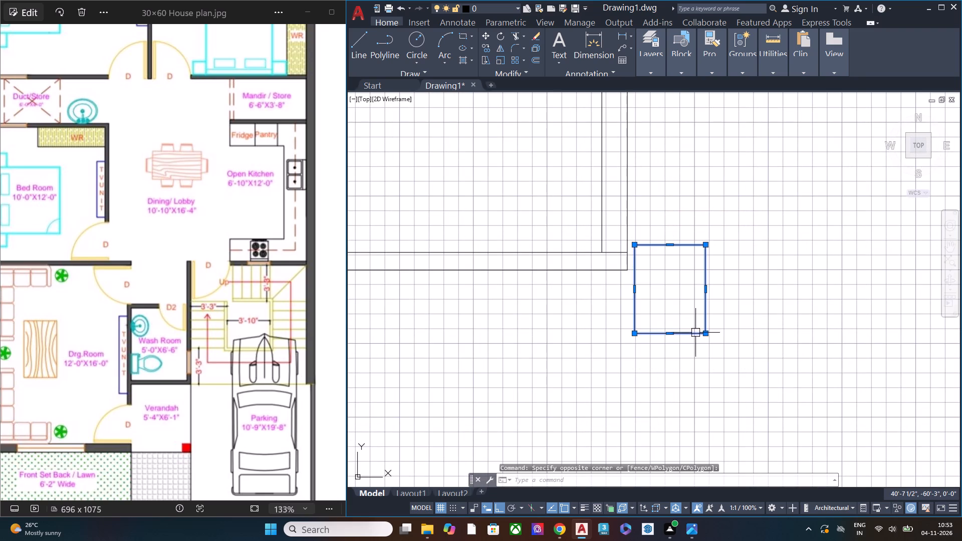
{"action": "key", "text": "m"}
{"action": "key", "text": "space"}
{"action": "left_click", "coordinate": [706, 336]}
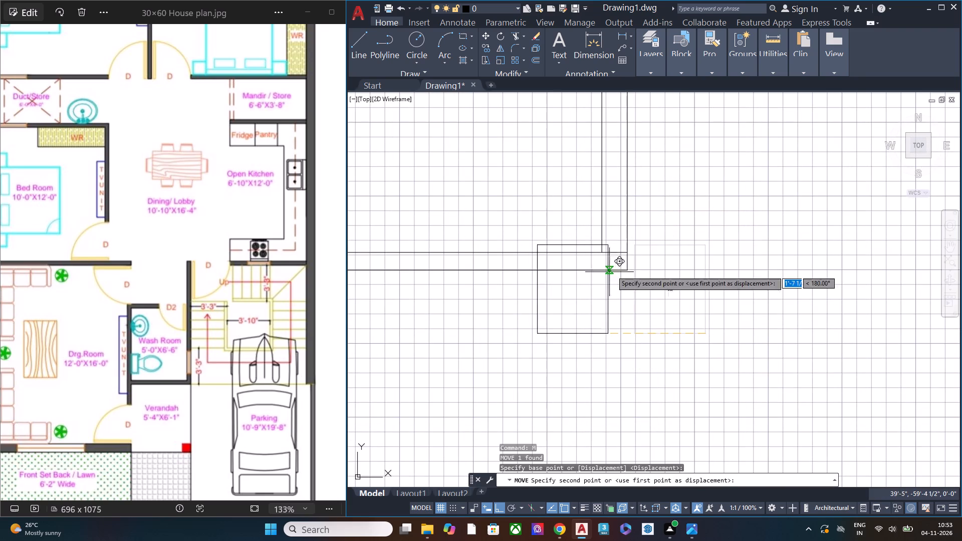
{"action": "left_click", "coordinate": [625, 267]}
Trim the inner wall lines that run inside the column at the plan's bottom-right corner.
{"action": "middle_click_drag", "start_coordinate": [649, 269], "coordinate": [665, 332]}
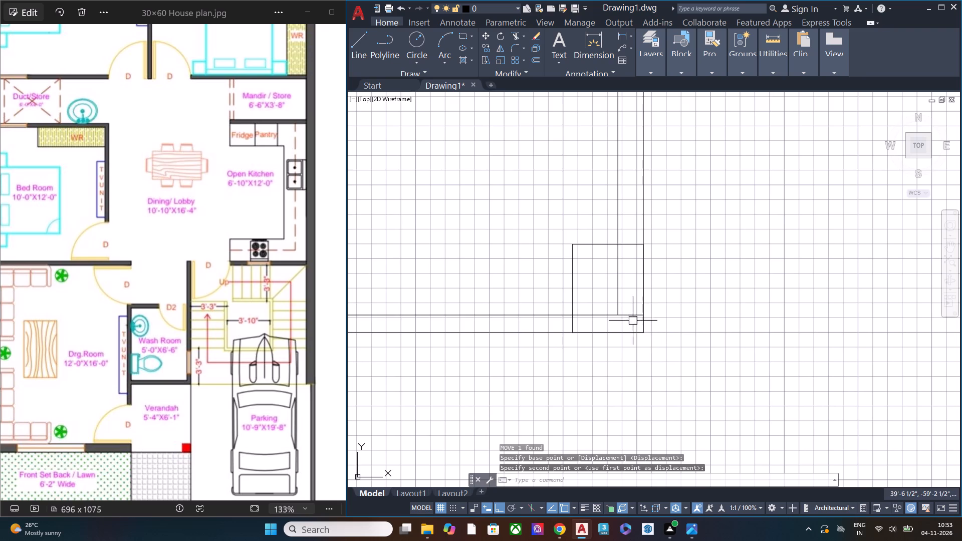
{"action": "key", "text": "t"}
{"action": "type", "text": "r"}
{"action": "key", "text": "space"}
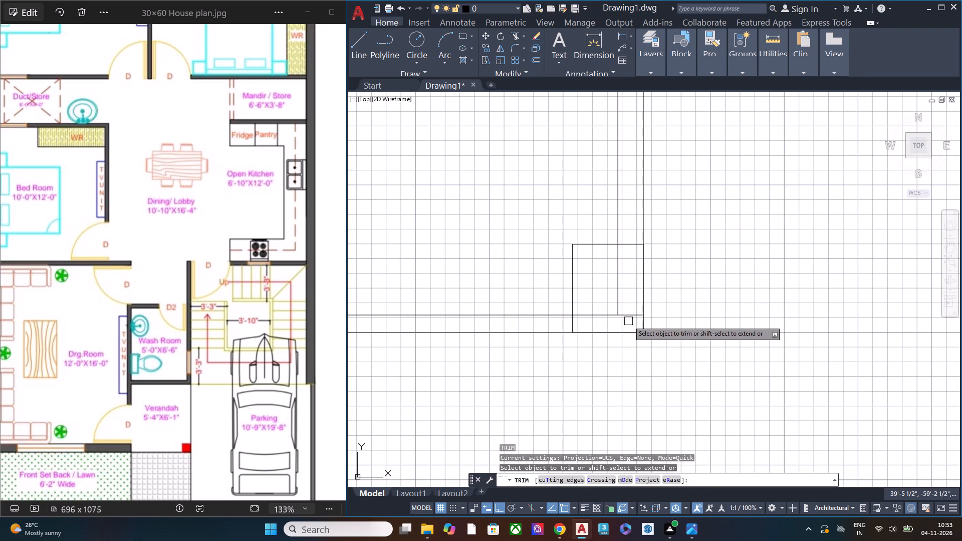
{"action": "left_click", "coordinate": [628, 319]}
{"action": "left_click", "coordinate": [611, 279]}
{"action": "left_click", "coordinate": [605, 318]}
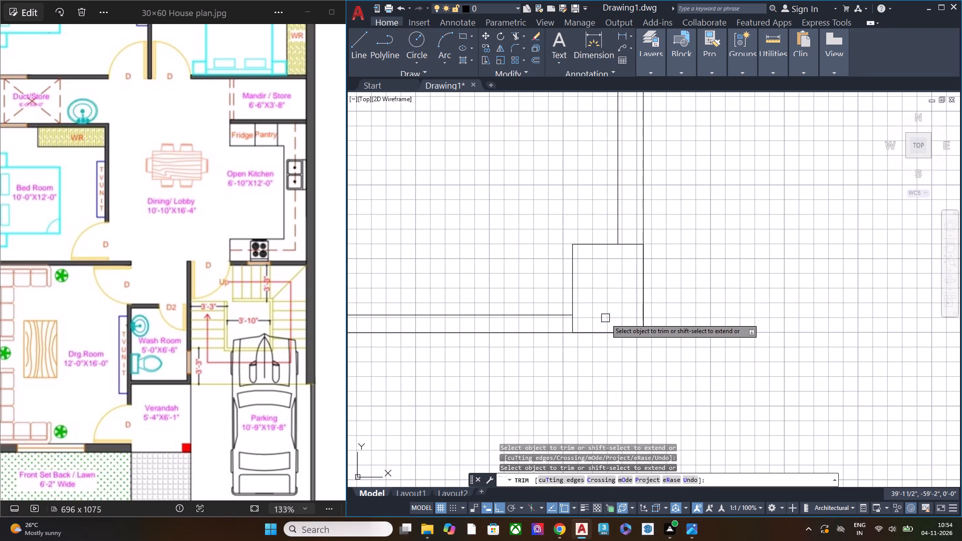
{"action": "key", "text": "Escape"}
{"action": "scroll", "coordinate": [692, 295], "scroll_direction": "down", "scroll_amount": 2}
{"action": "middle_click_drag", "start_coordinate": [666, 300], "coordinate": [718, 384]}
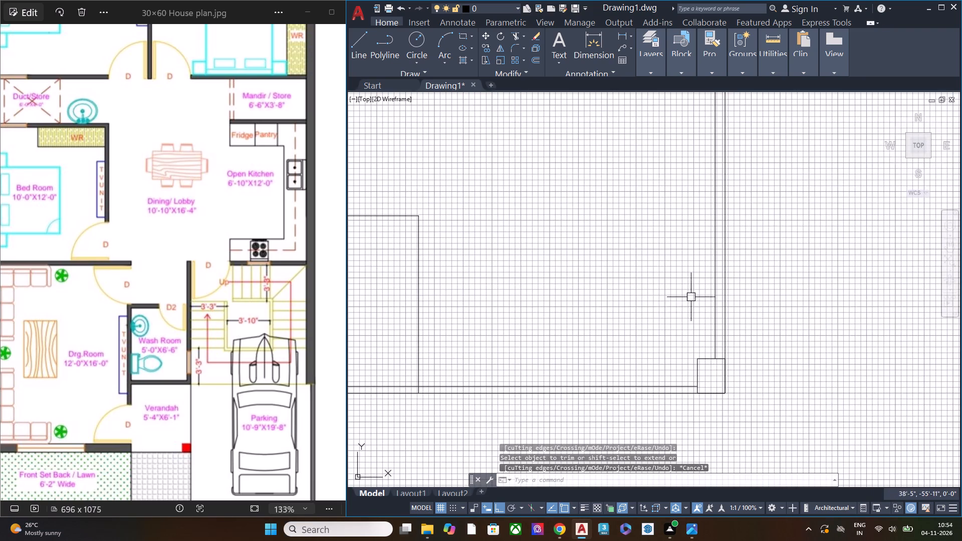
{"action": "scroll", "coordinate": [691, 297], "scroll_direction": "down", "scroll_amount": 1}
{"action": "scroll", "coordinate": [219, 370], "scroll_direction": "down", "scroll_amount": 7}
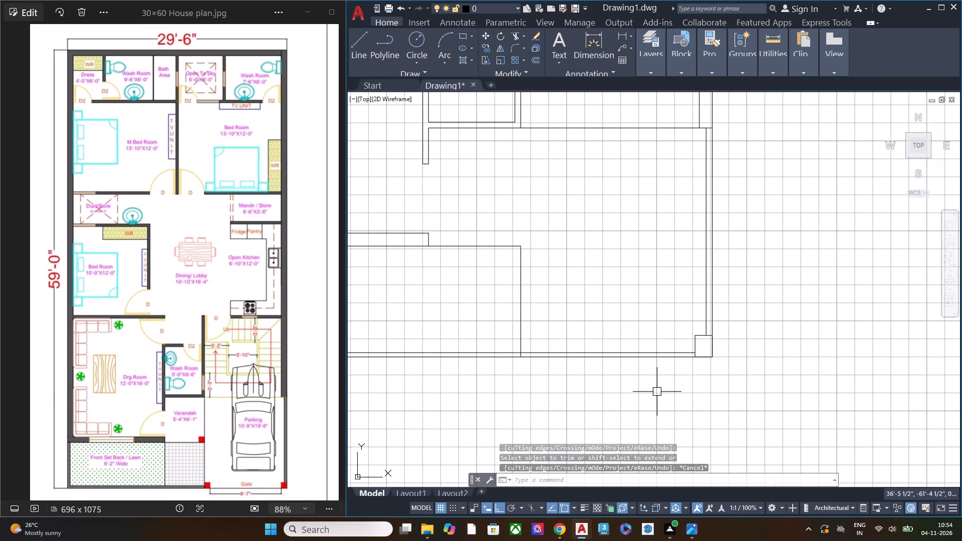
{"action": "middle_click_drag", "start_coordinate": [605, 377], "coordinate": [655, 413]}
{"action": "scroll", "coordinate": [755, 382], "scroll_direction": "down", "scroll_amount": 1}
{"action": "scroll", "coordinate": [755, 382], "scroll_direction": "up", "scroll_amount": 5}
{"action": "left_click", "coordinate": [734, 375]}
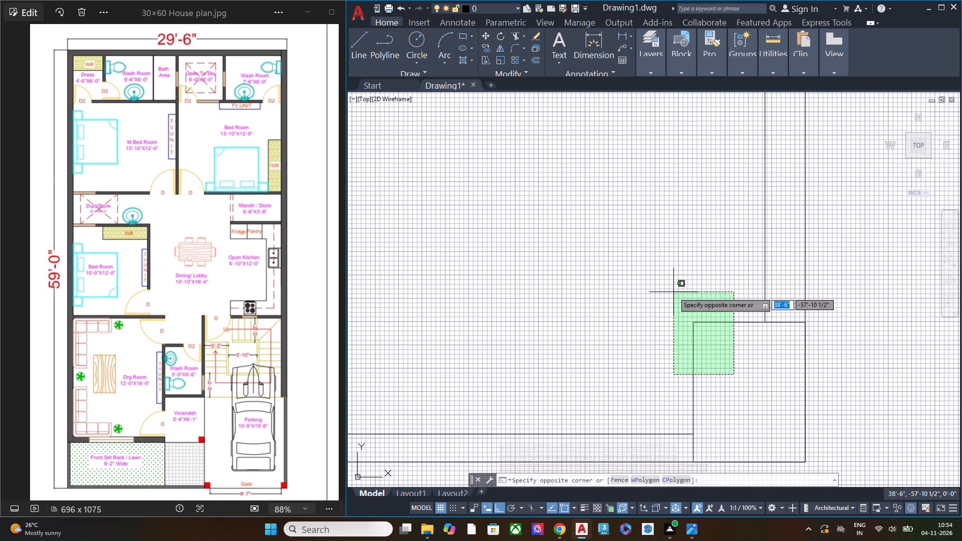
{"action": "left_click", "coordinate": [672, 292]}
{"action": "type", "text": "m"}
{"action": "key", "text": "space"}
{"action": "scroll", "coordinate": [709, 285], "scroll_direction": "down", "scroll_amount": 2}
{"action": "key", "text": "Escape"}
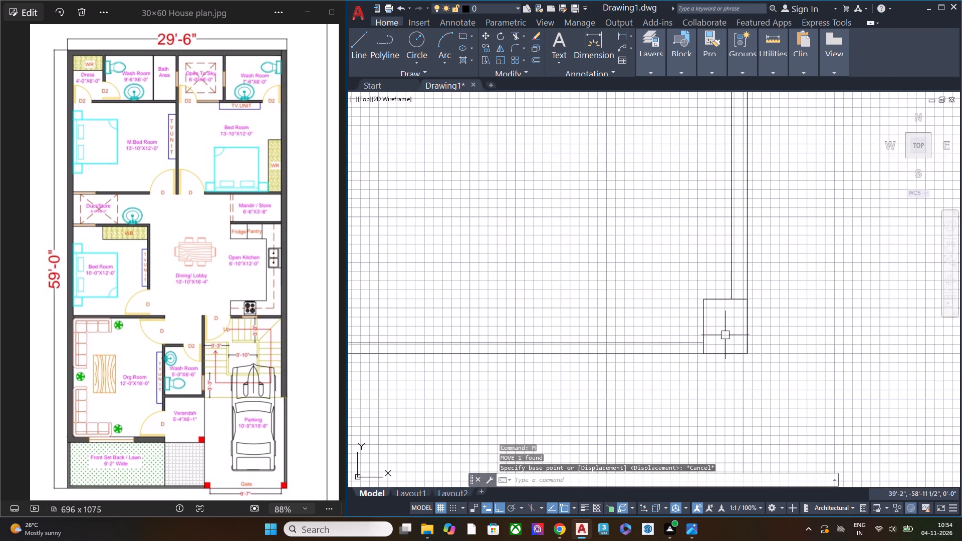
Copy the corner column along the front wall, placing its lower-left corner where the vertical line between lawn and Parking meets it.
{"action": "left_click", "coordinate": [724, 334]}
{"action": "left_click", "coordinate": [684, 301]}
{"action": "key", "text": "c"}
{"action": "key", "text": "p"}
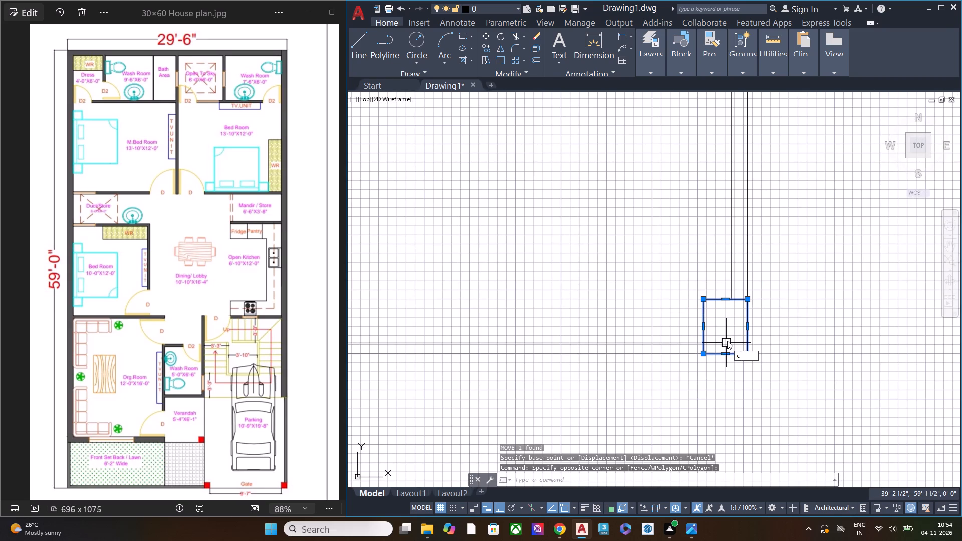
{"action": "left_click", "coordinate": [756, 366]}
{"action": "left_click", "coordinate": [702, 356]}
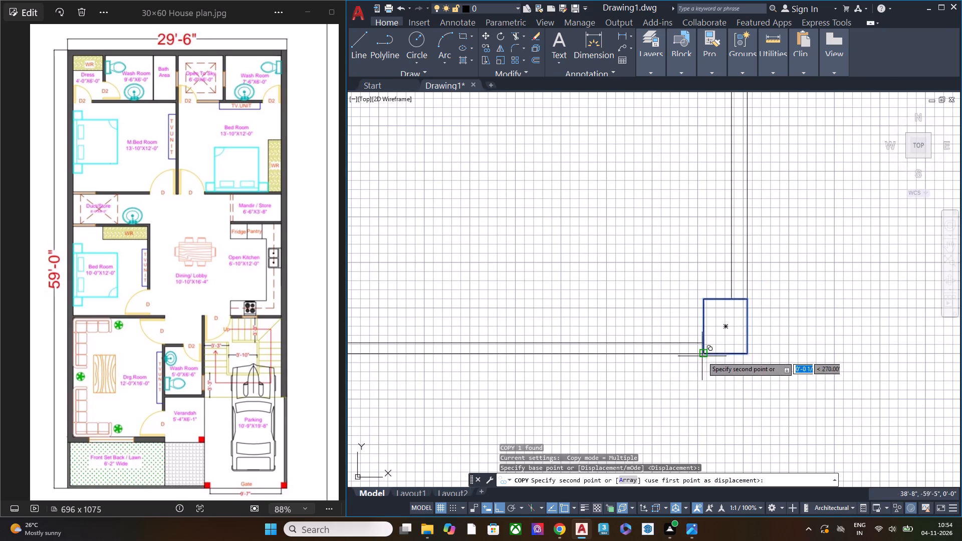
{"action": "scroll", "coordinate": [740, 361], "scroll_direction": "down", "scroll_amount": 2}
{"action": "left_click", "coordinate": [556, 357]}
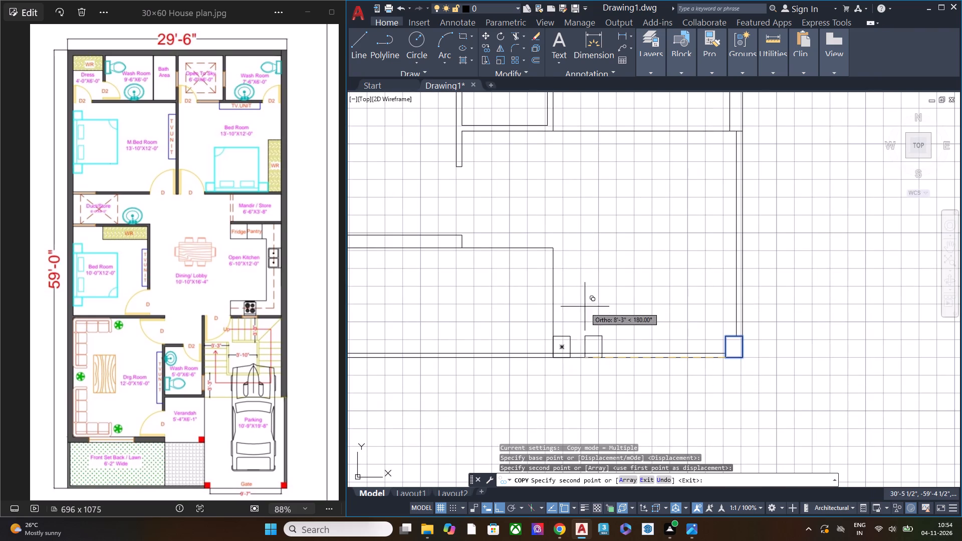
{"action": "middle_click_drag", "start_coordinate": [587, 314], "coordinate": [599, 370]}
{"action": "key", "text": "Escape"}
Move the copied column so its lower-right corner sits on the Verandah's outer corner above the front setback.
{"action": "left_click", "coordinate": [578, 391]}
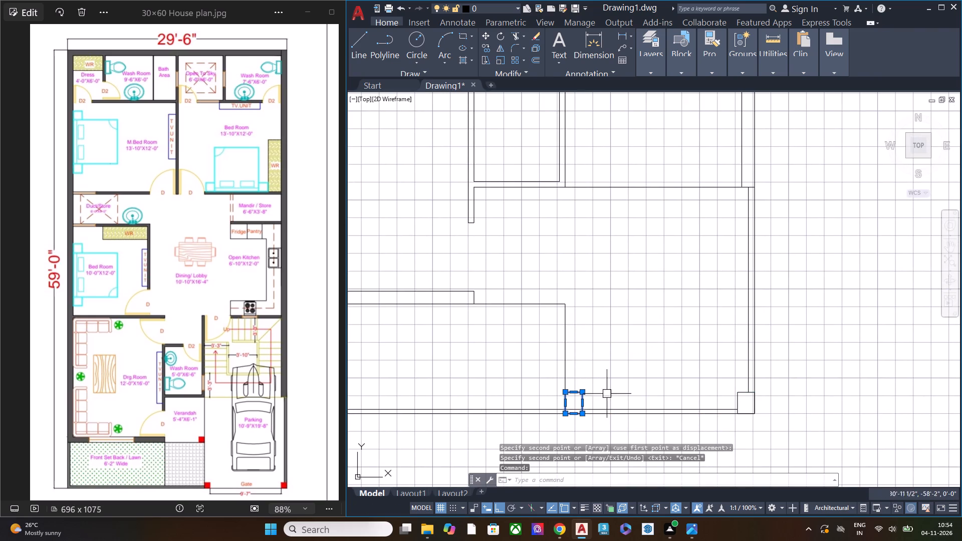
{"action": "key", "text": "m"}
{"action": "key", "text": "space"}
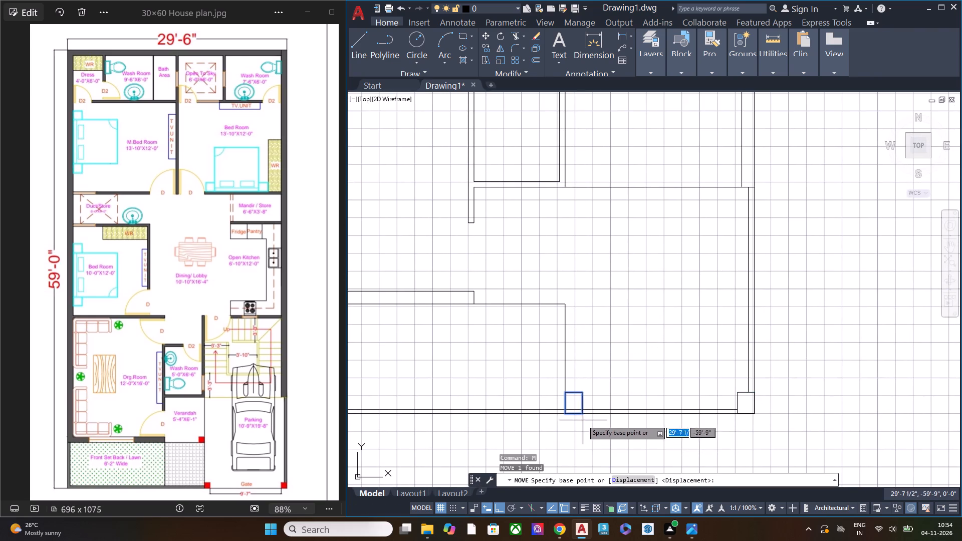
{"action": "left_click", "coordinate": [581, 414]}
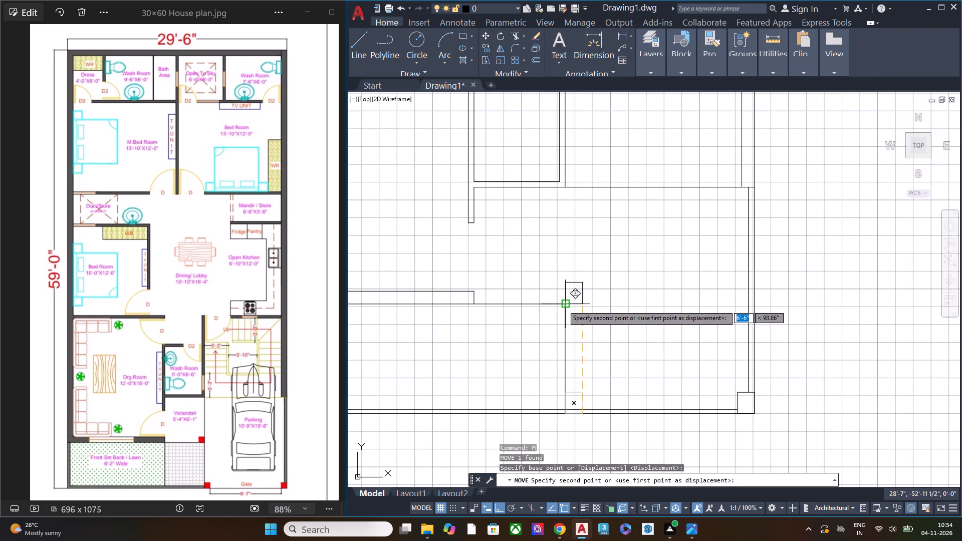
{"action": "left_click", "coordinate": [565, 306]}
{"action": "key", "text": "Escape"}
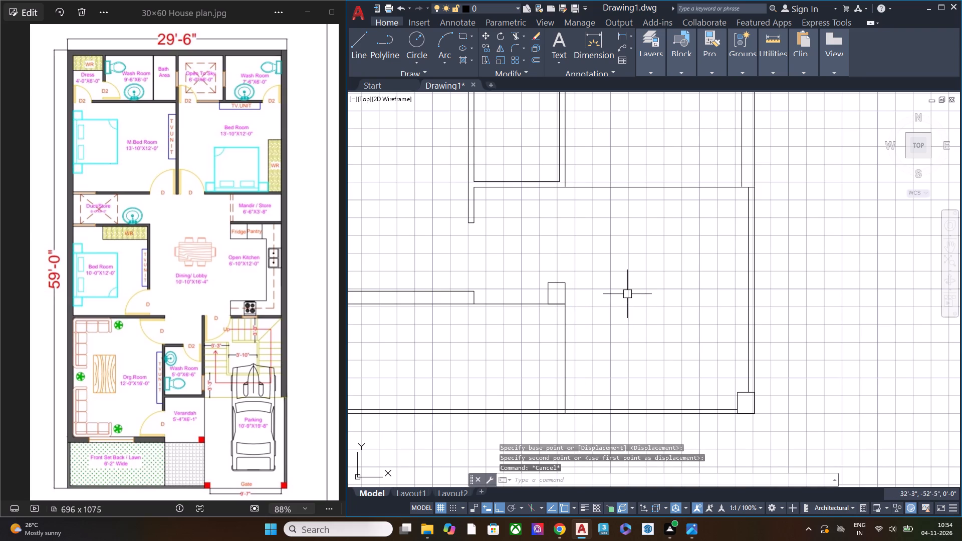
Copy the Verandah column down to the front wall, with its lower-left corner at the foot of the vertical line beside the Parking.
{"action": "left_click", "coordinate": [576, 288]}
{"action": "left_click", "coordinate": [549, 277]}
{"action": "key", "text": "c"}
{"action": "key", "text": "p"}
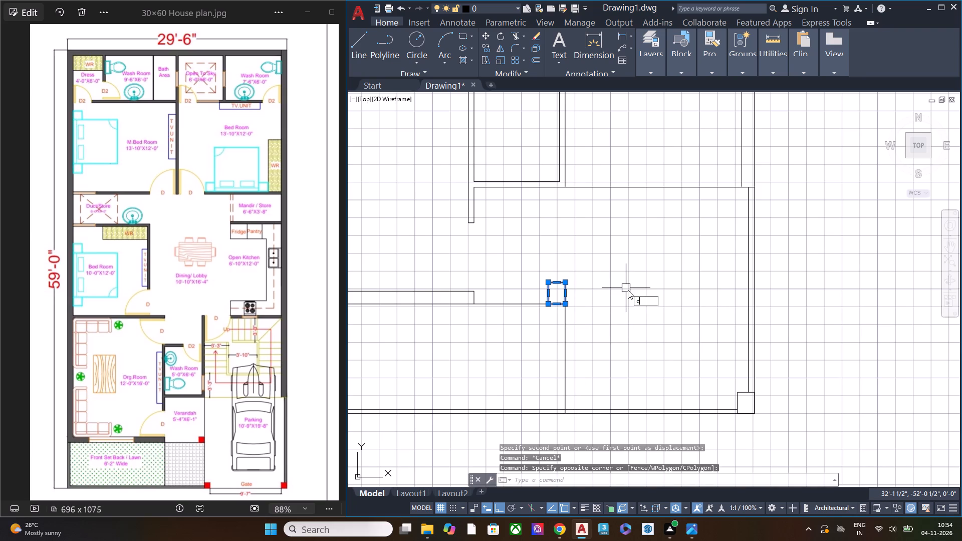
{"action": "key", "text": "space"}
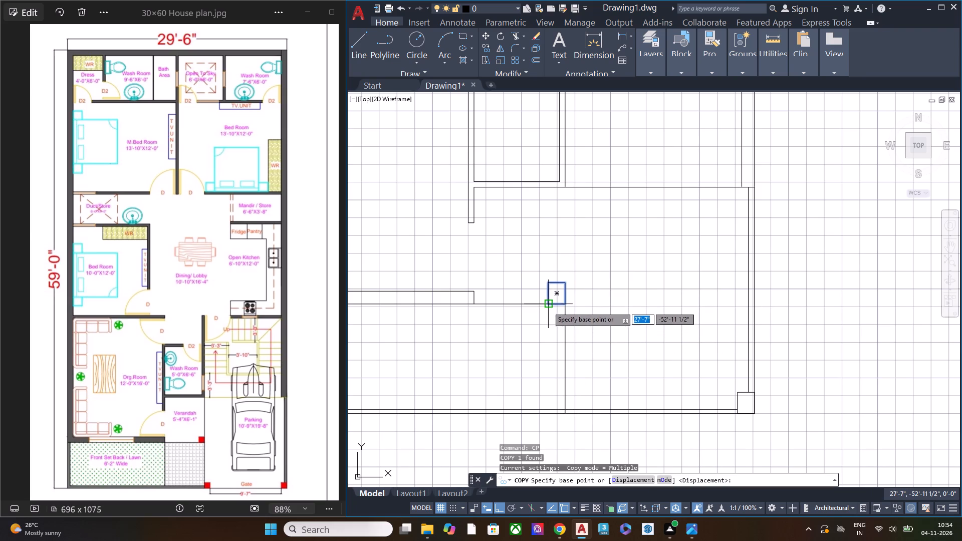
{"action": "left_click", "coordinate": [547, 304]}
{"action": "left_click", "coordinate": [564, 414]}
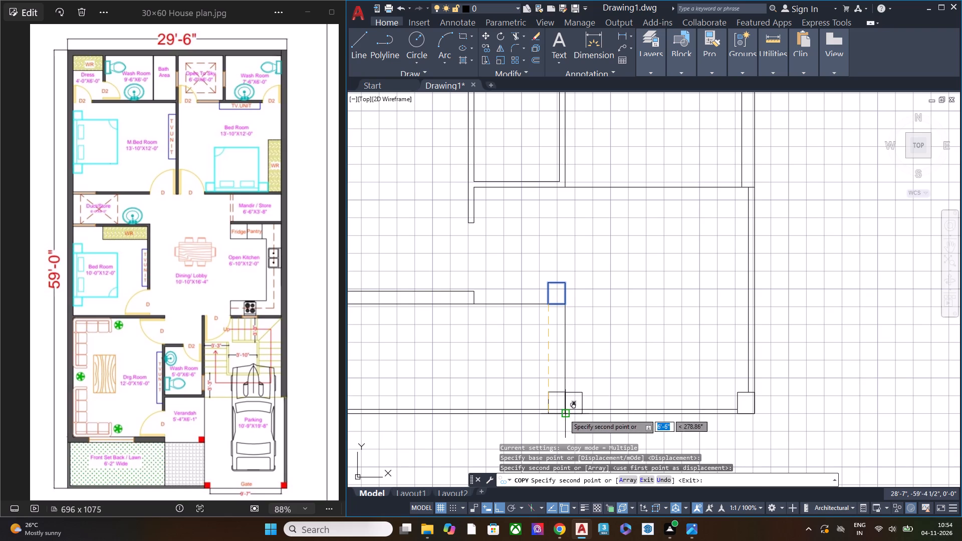
{"action": "key", "text": "Escape"}
{"action": "middle_click_drag", "start_coordinate": [588, 367], "coordinate": [620, 300]}
{"action": "scroll", "coordinate": [603, 331], "scroll_direction": "up", "scroll_amount": 3}
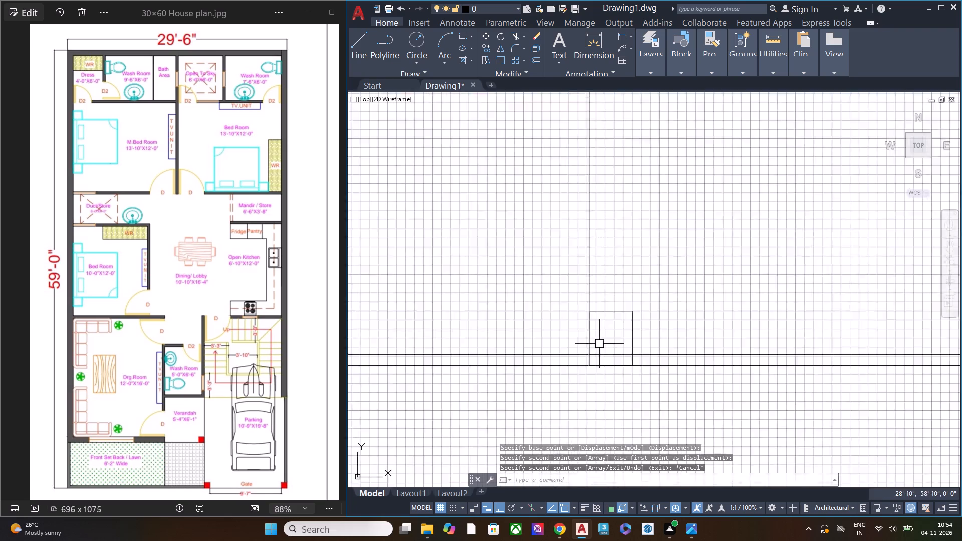
Trim the front wall's inner line inside the column beside the Parking and across the gate opening between the two front columns.
{"action": "scroll", "coordinate": [599, 344], "scroll_direction": "up", "scroll_amount": 1}
{"action": "scroll", "coordinate": [599, 346], "scroll_direction": "down", "scroll_amount": 1}
{"action": "scroll", "coordinate": [599, 347], "scroll_direction": "up", "scroll_amount": 4}
{"action": "scroll", "coordinate": [597, 349], "scroll_direction": "down", "scroll_amount": 3}
{"action": "middle_click_drag", "start_coordinate": [582, 307], "coordinate": [580, 338]}
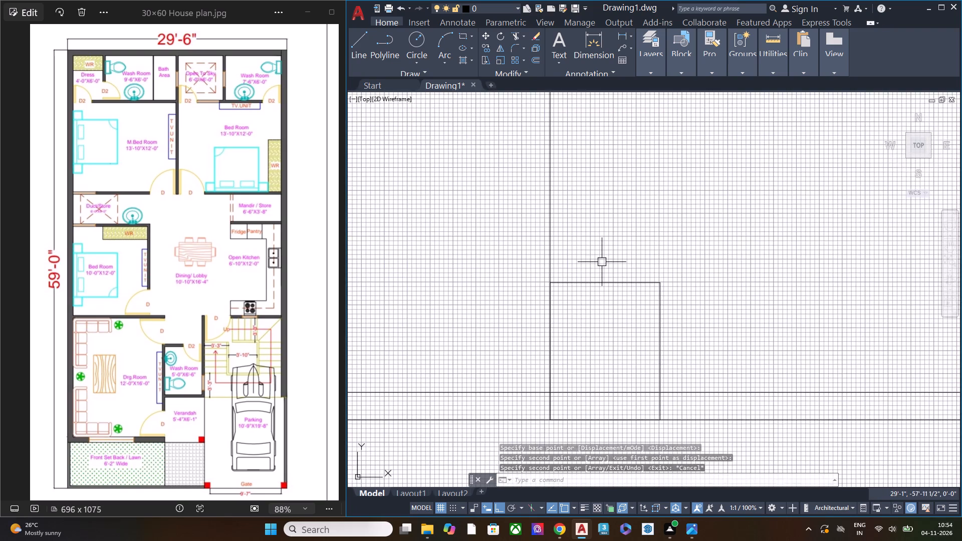
{"action": "scroll", "coordinate": [602, 262], "scroll_direction": "down", "scroll_amount": 2}
{"action": "middle_click_drag", "start_coordinate": [650, 369], "coordinate": [584, 367]}
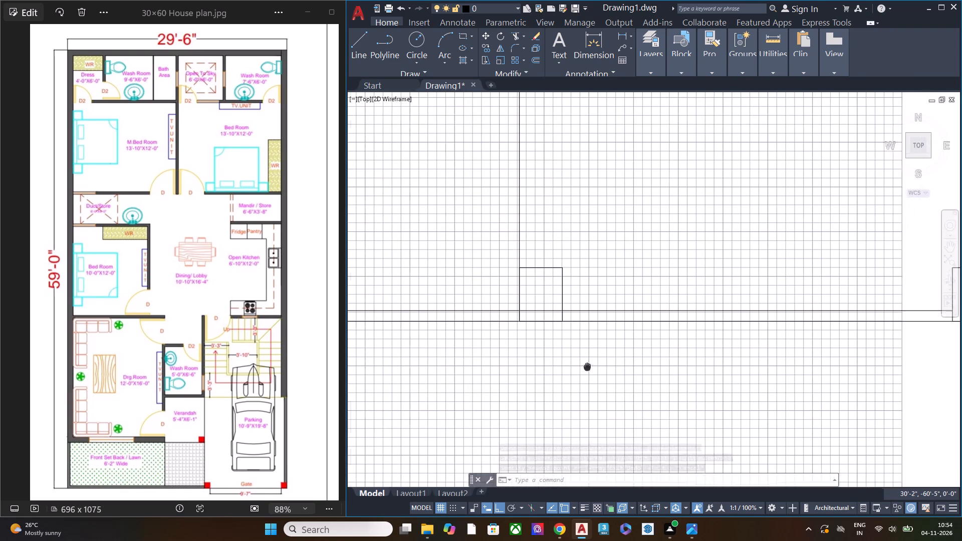
{"action": "middle_click_drag", "start_coordinate": [584, 367], "coordinate": [576, 366]}
{"action": "type", "text": "tr"}
{"action": "key", "text": "space"}
{"action": "left_click", "coordinate": [530, 309]}
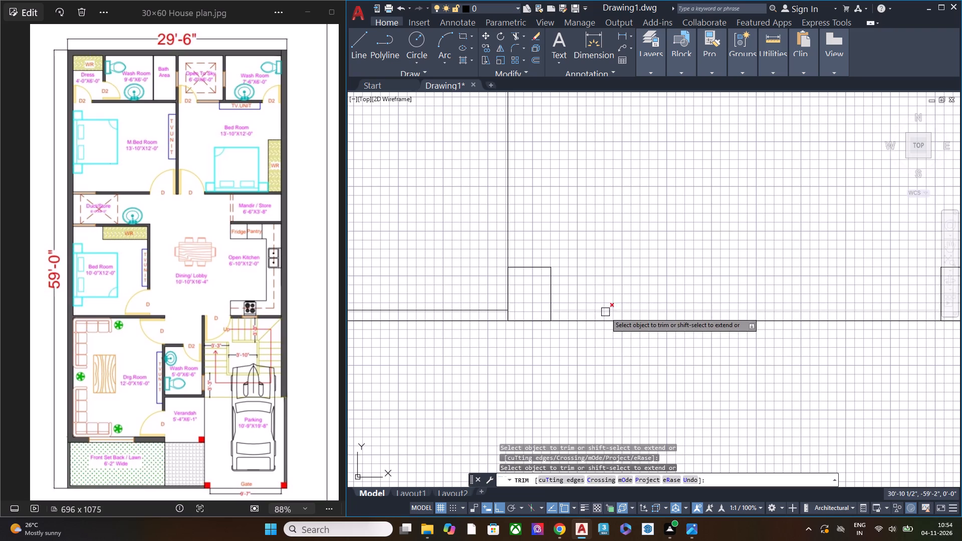
{"action": "left_click", "coordinate": [605, 312]}
{"action": "scroll", "coordinate": [552, 325], "scroll_direction": "down", "scroll_amount": 3}
{"action": "middle_click_drag", "start_coordinate": [651, 346], "coordinate": [652, 369]}
{"action": "key", "text": "Escape"}
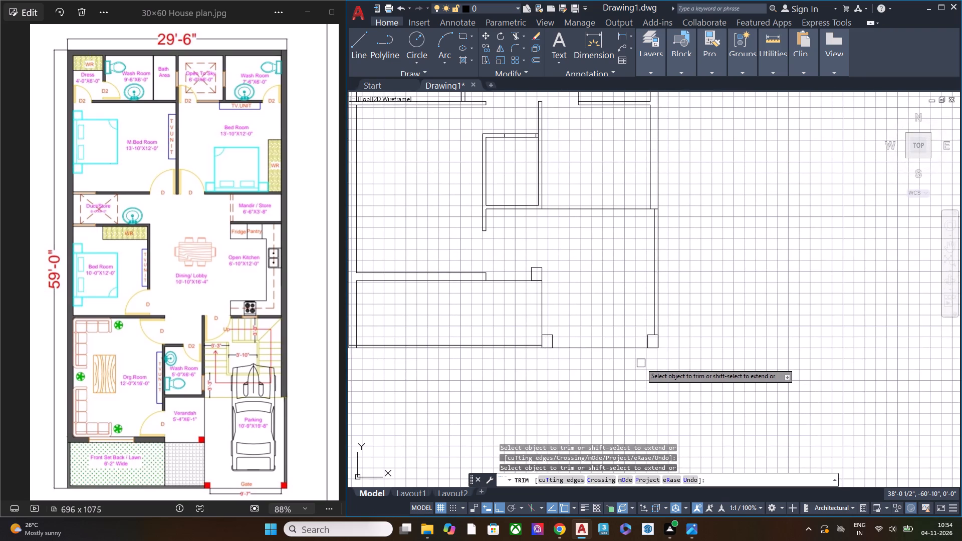
Save the drawing to the Desktop under the file name FL 04.
{"action": "key", "text": "ctrl+s"}
{"action": "key", "text": "Escape"}
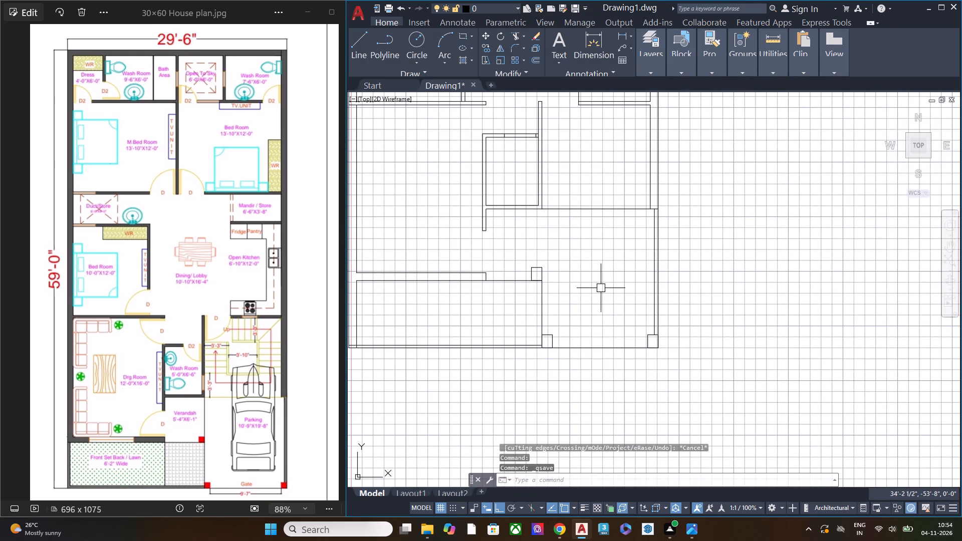
{"action": "key", "text": "ctrl+s"}
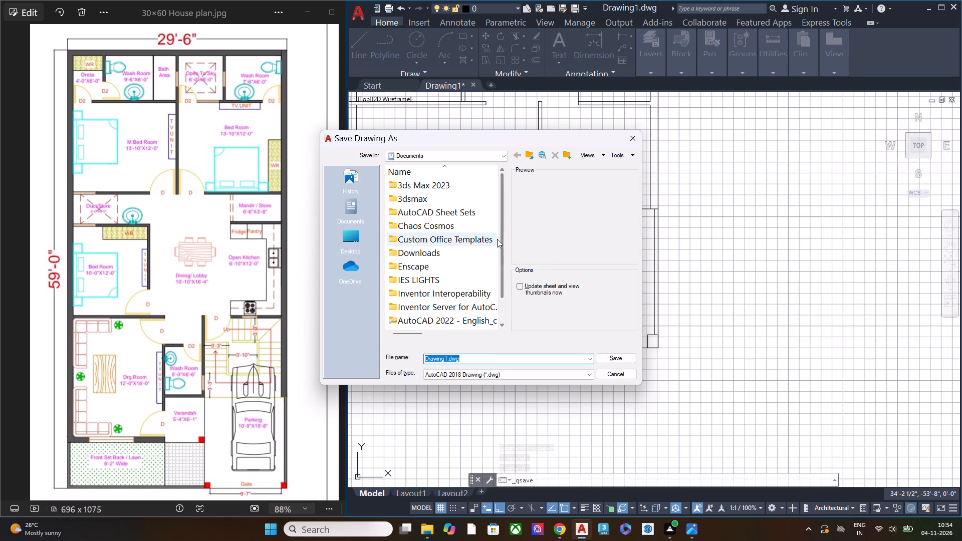
{"action": "left_click_drag", "start_coordinate": [502, 238], "coordinate": [506, 281]}
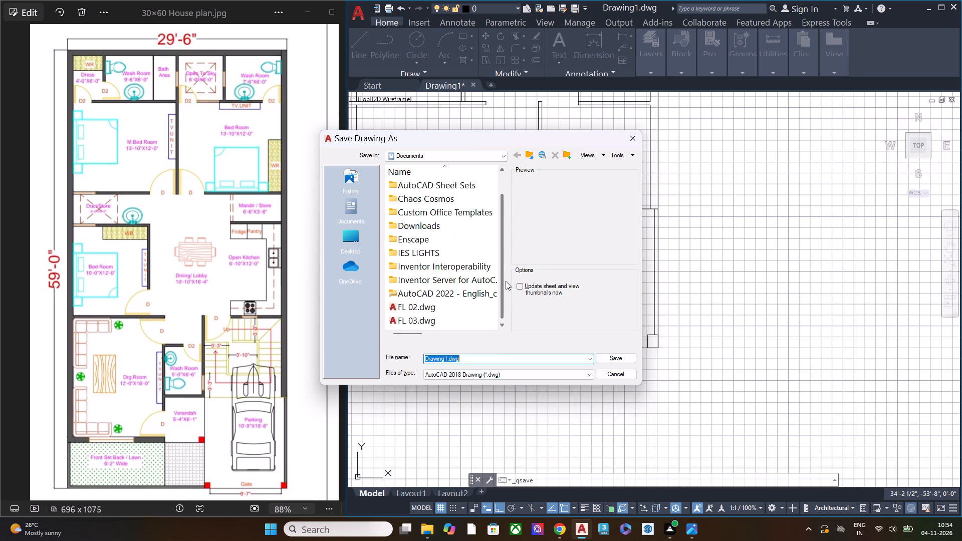
{"action": "left_click_drag", "start_coordinate": [506, 281], "coordinate": [510, 224]}
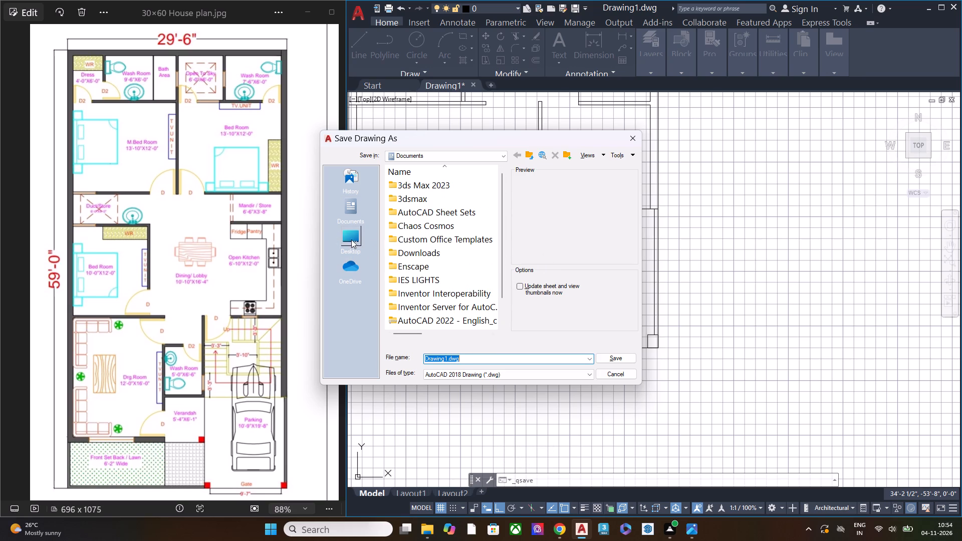
{"action": "left_click", "coordinate": [355, 241]}
{"action": "left_click", "coordinate": [500, 358]}
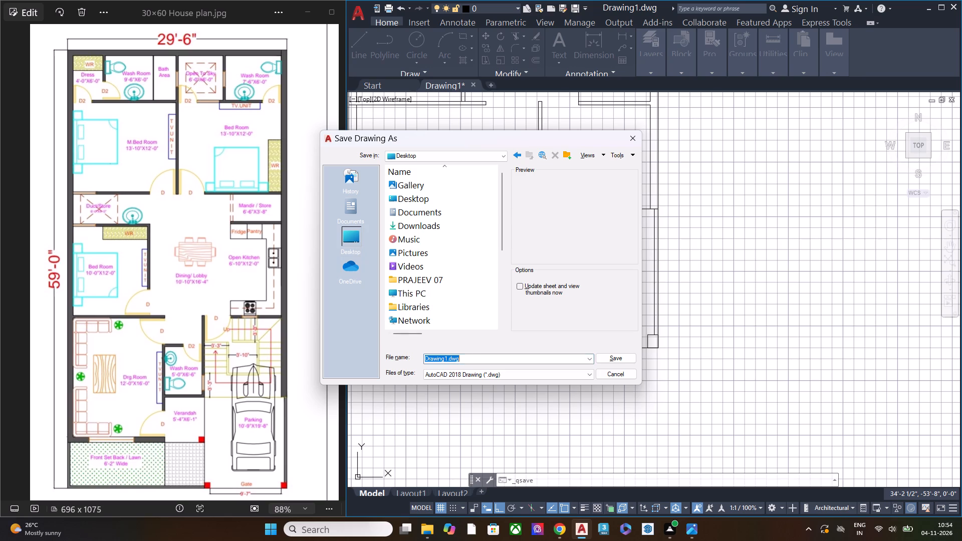
{"action": "key", "text": "BackSpace"}
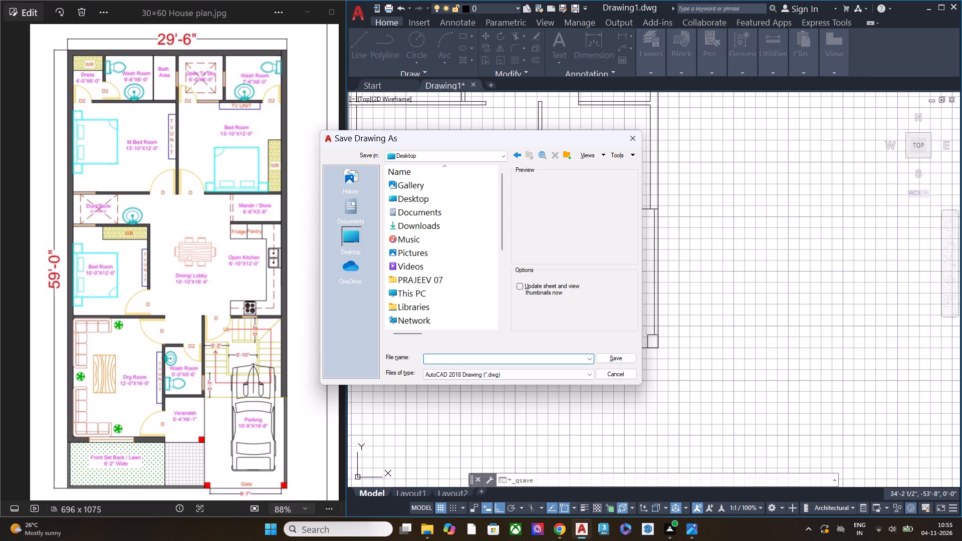
{"action": "left_click_drag", "start_coordinate": [468, 360], "coordinate": [476, 362]}
{"action": "type", "text": "FL"}
{"action": "key", "text": "space"}
{"action": "type", "text": "03"}
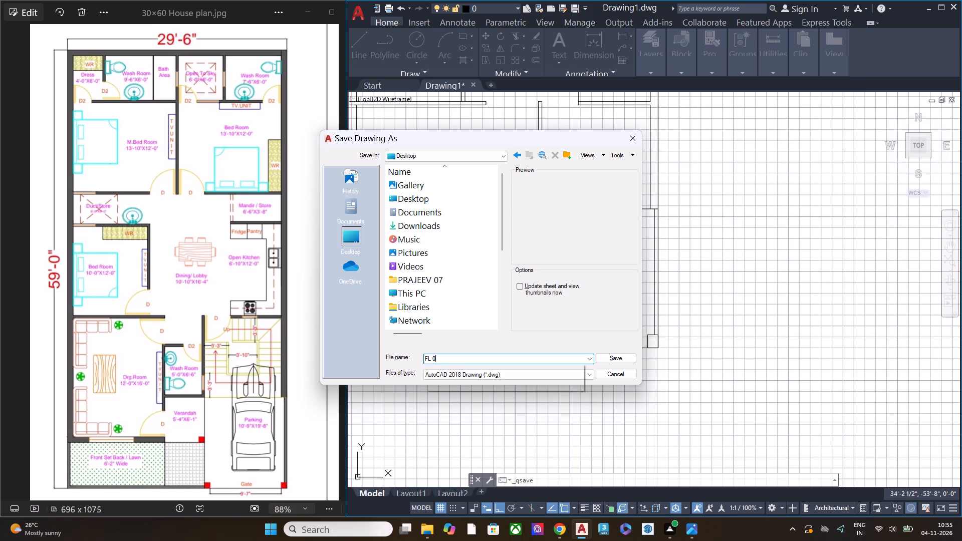
{"action": "key", "text": "space"}
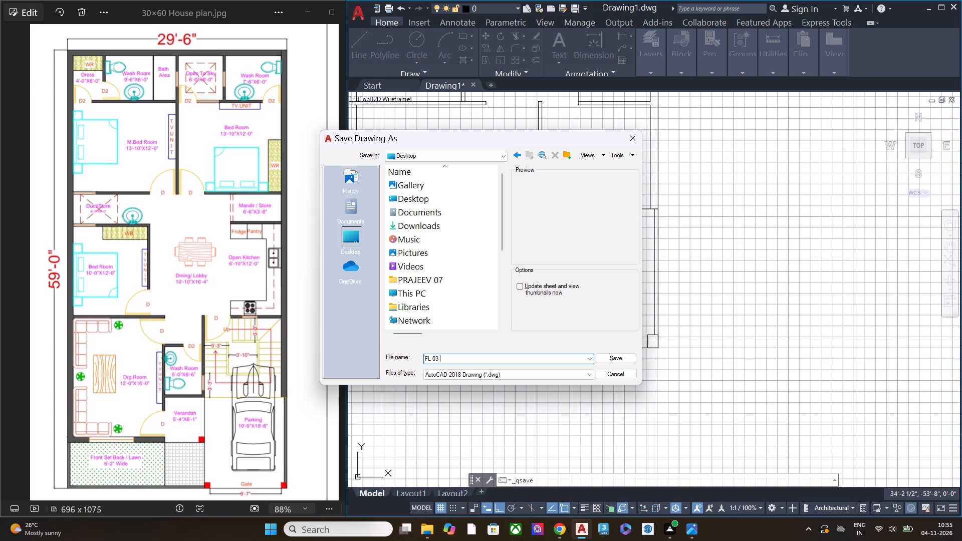
{"action": "key", "text": "BackSpace"}
{"action": "key", "text": "BackSpace"}
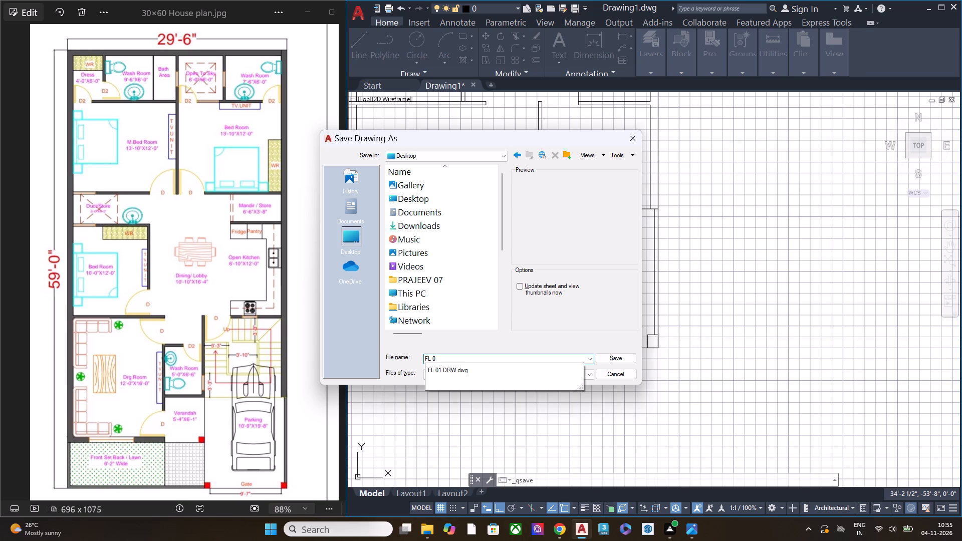
{"action": "key", "text": "4"}
{"action": "key", "text": "Return"}
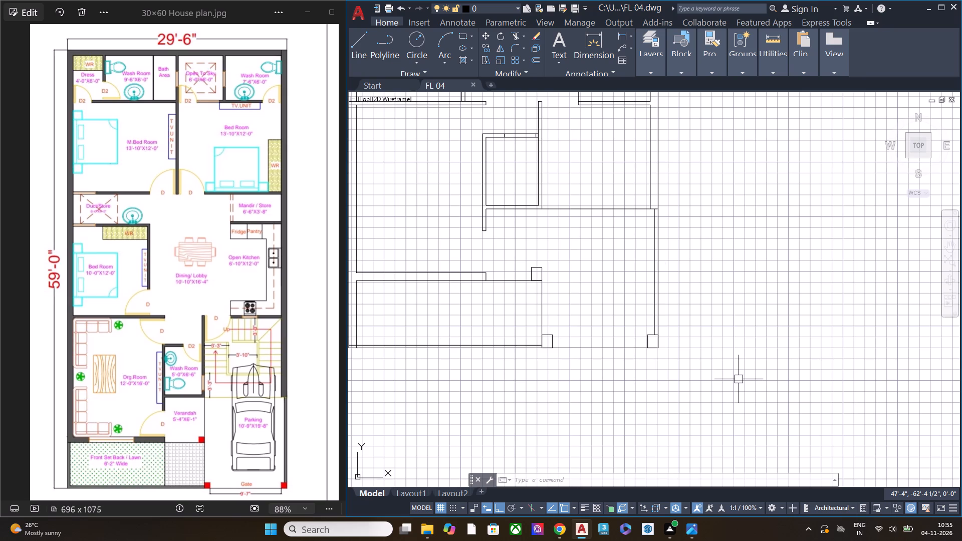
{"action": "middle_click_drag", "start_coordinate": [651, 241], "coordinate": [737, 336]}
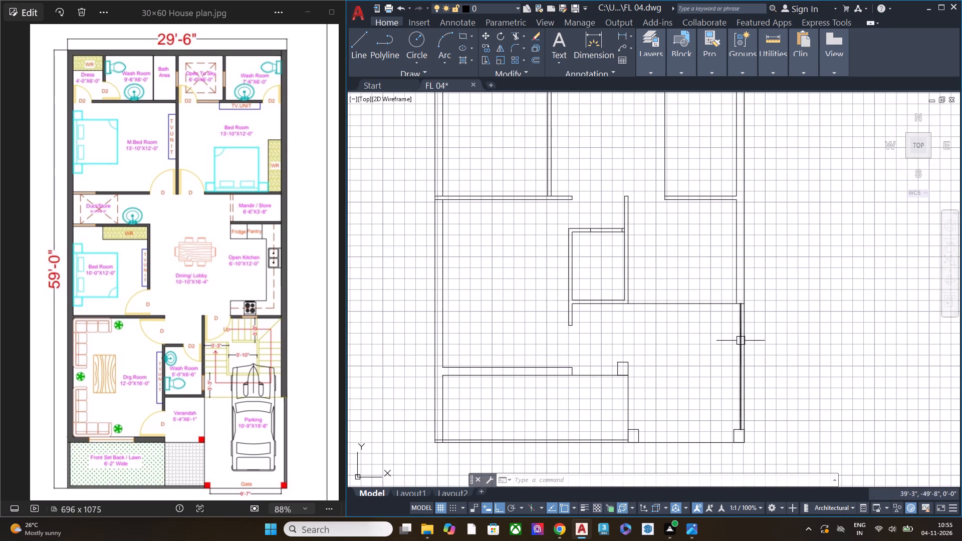
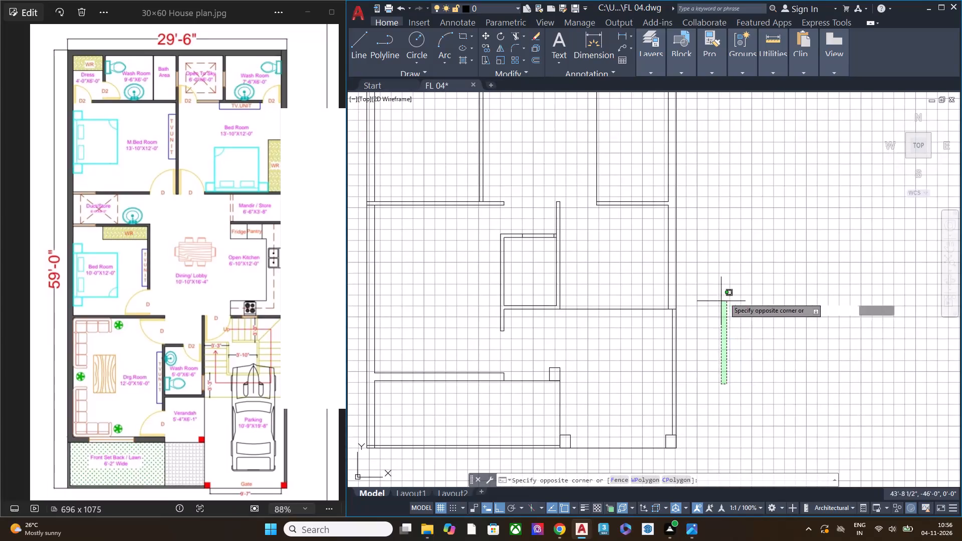
Draw a short horizontal line across the lower Bed Room's Dining/Lobby-side wall, just above the room's bottom wall, for the door opening.
{"action": "key", "text": "Escape"}
{"action": "scroll", "coordinate": [590, 306], "scroll_direction": "down", "scroll_amount": 2}
{"action": "middle_click_drag", "start_coordinate": [588, 343], "coordinate": [597, 369]}
{"action": "scroll", "coordinate": [585, 376], "scroll_direction": "up", "scroll_amount": 2}
{"action": "scroll", "coordinate": [585, 378], "scroll_direction": "down", "scroll_amount": 1}
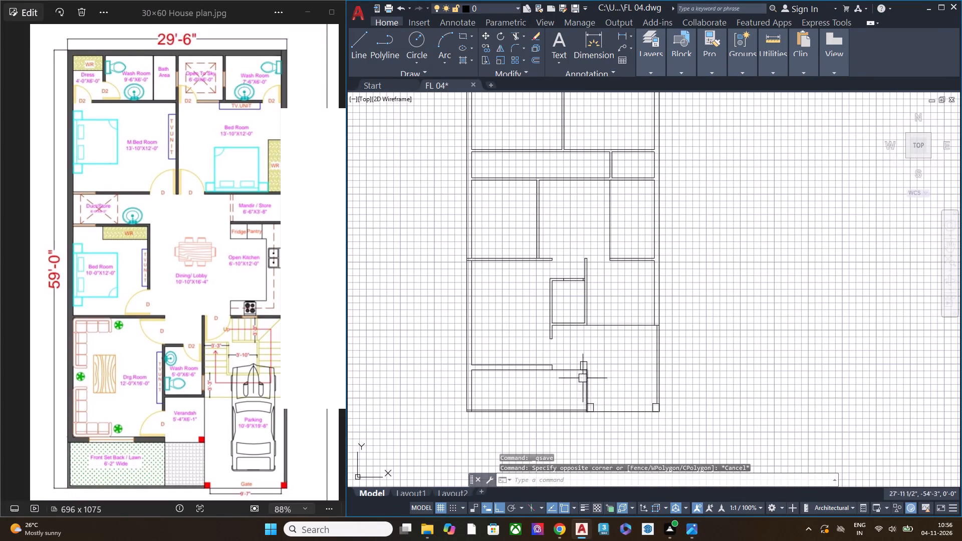
{"action": "middle_click_drag", "start_coordinate": [614, 302], "coordinate": [627, 350]}
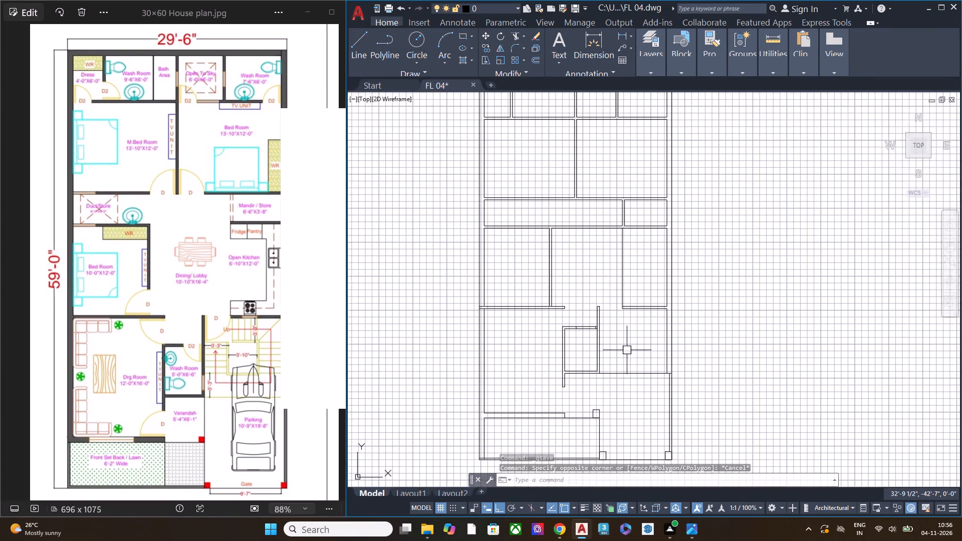
{"action": "scroll", "coordinate": [587, 290], "scroll_direction": "up", "scroll_amount": 3}
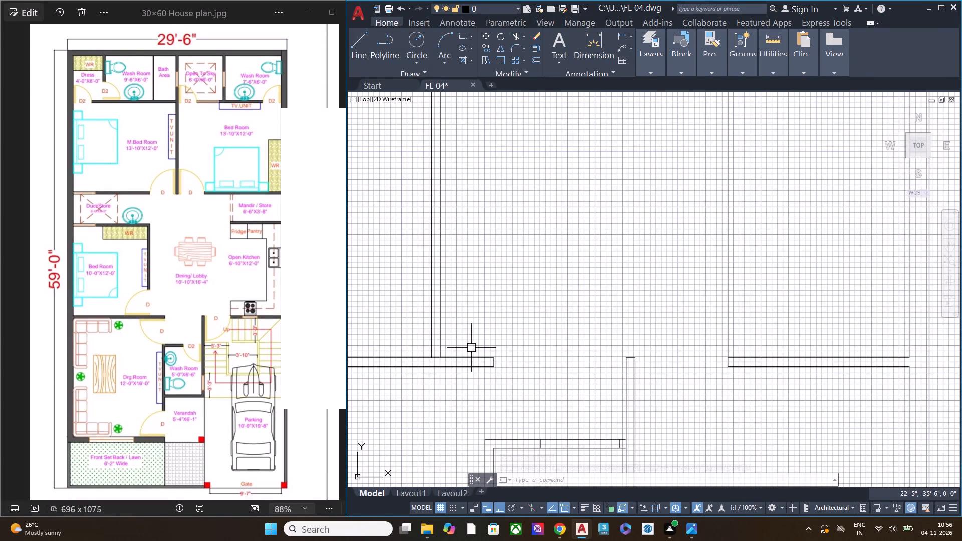
{"action": "middle_click_drag", "start_coordinate": [473, 347], "coordinate": [658, 329]}
{"action": "middle_click_drag", "start_coordinate": [665, 288], "coordinate": [630, 368]}
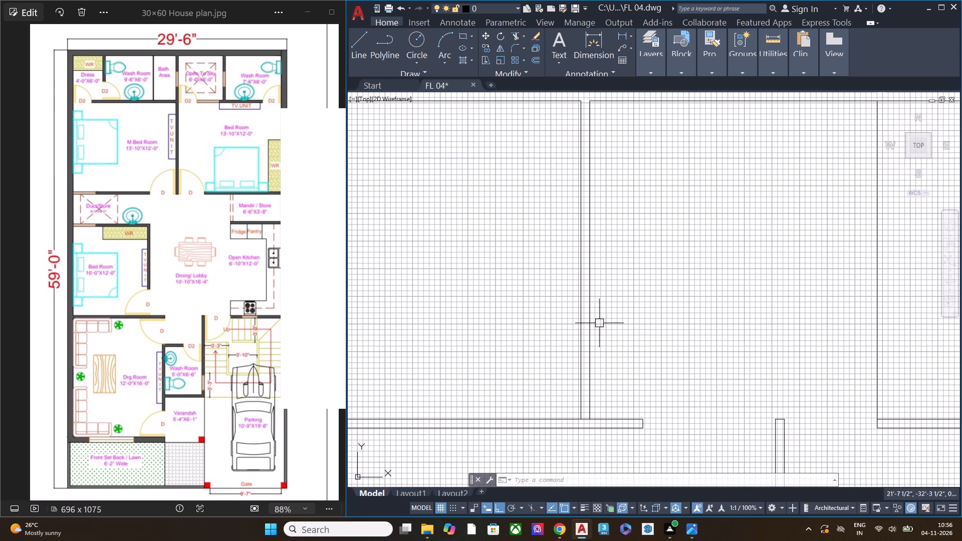
{"action": "scroll", "coordinate": [582, 416], "scroll_direction": "up", "scroll_amount": 2}
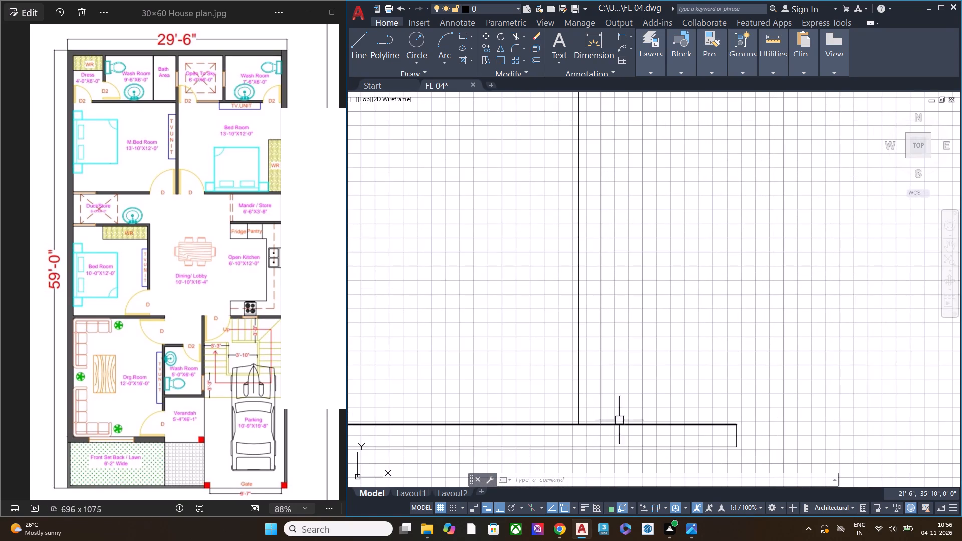
{"action": "type", "text": "L"}
{"action": "key", "text": "space"}
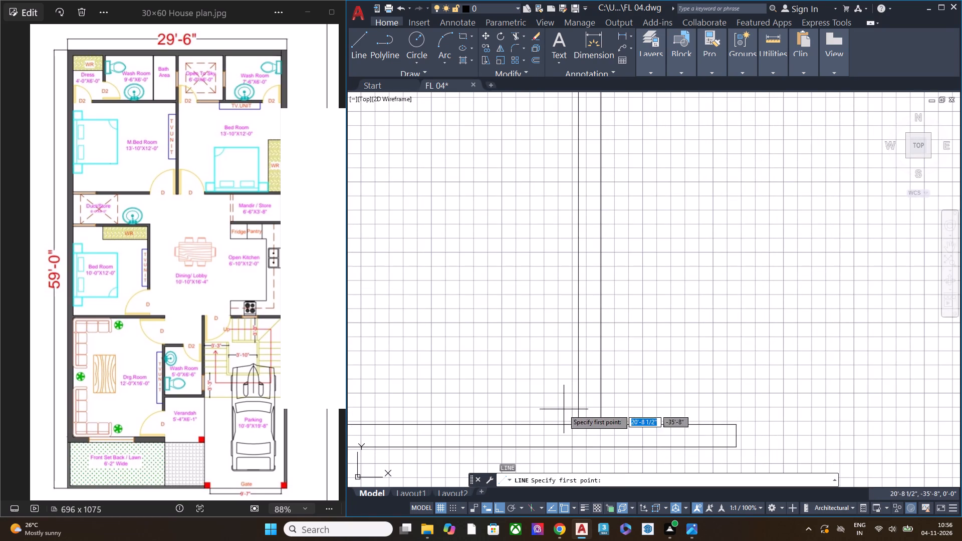
{"action": "left_click", "coordinate": [559, 409]}
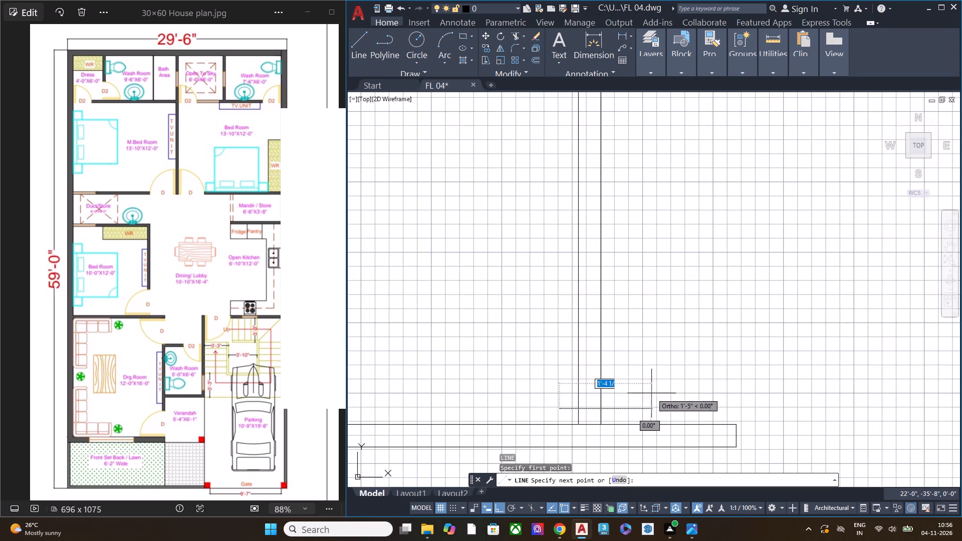
{"action": "left_click", "coordinate": [629, 396]}
{"action": "key", "text": "Escape"}
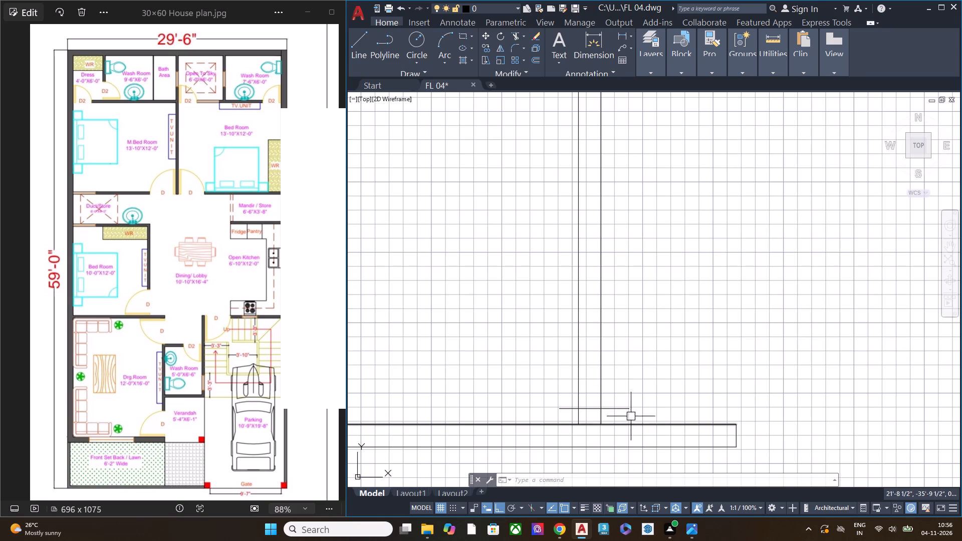
Offset the short line 4' upward along the lower Bed Room wall to mark the other edge of the door opening.
{"action": "left_click", "coordinate": [623, 410]}
{"action": "key", "text": "o"}
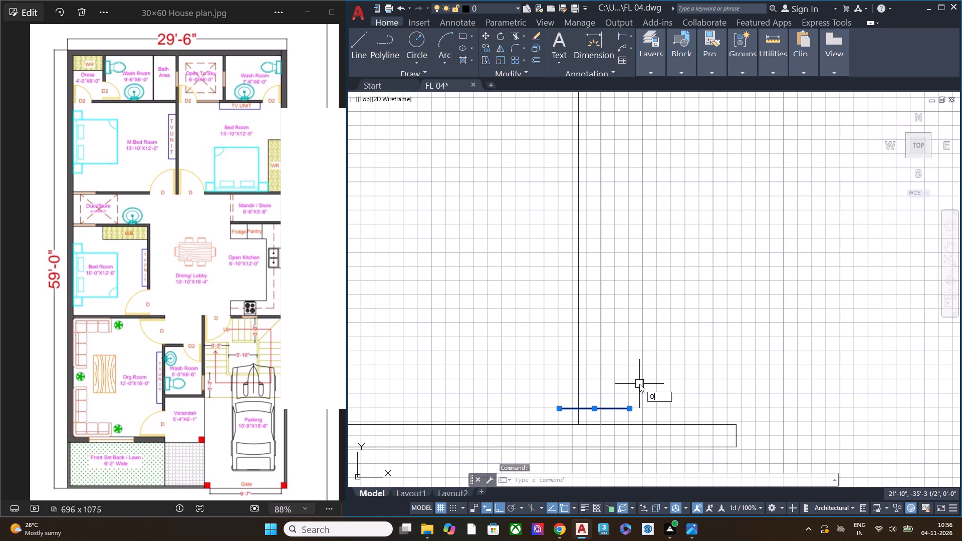
{"action": "left_click", "coordinate": [695, 410]}
{"action": "left_click", "coordinate": [690, 399]}
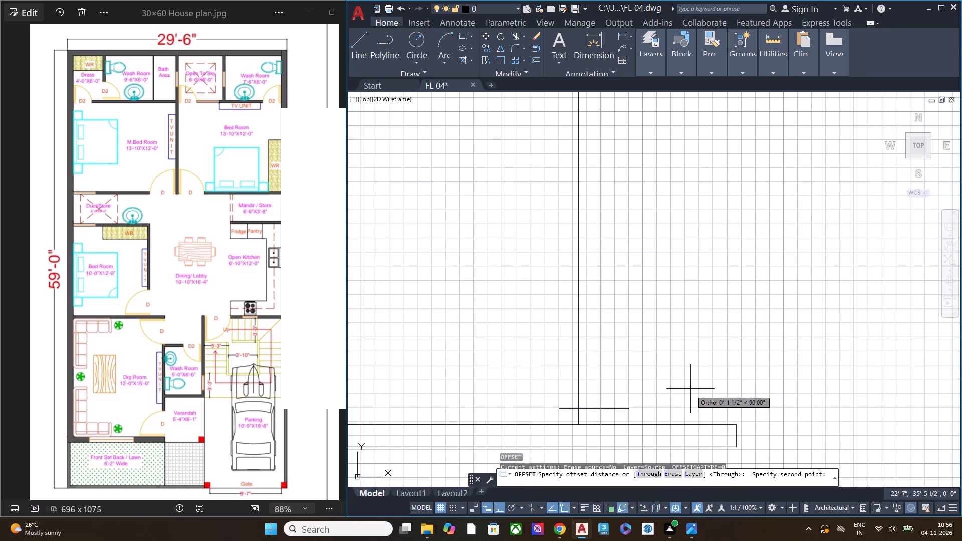
{"action": "left_click", "coordinate": [646, 392]}
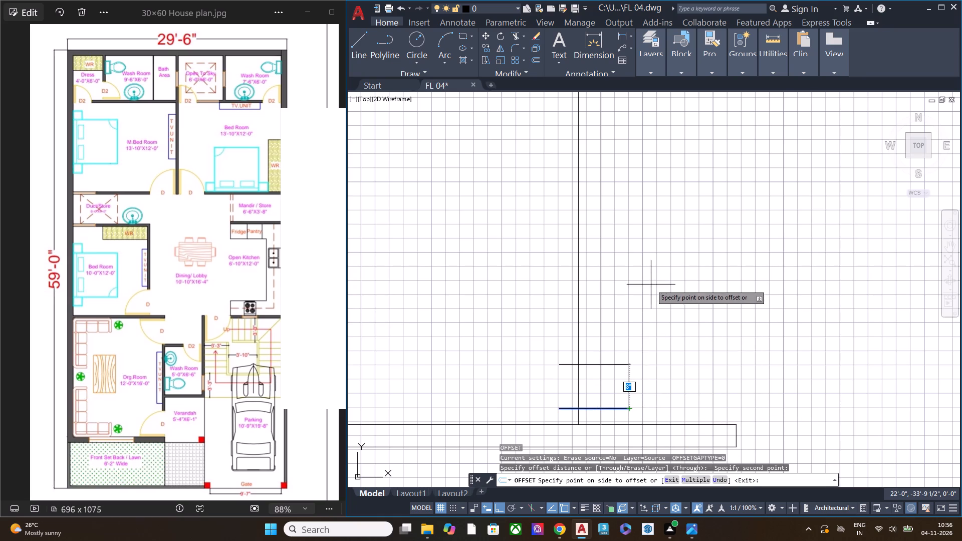
{"action": "middle_click_drag", "start_coordinate": [651, 291], "coordinate": [651, 325]}
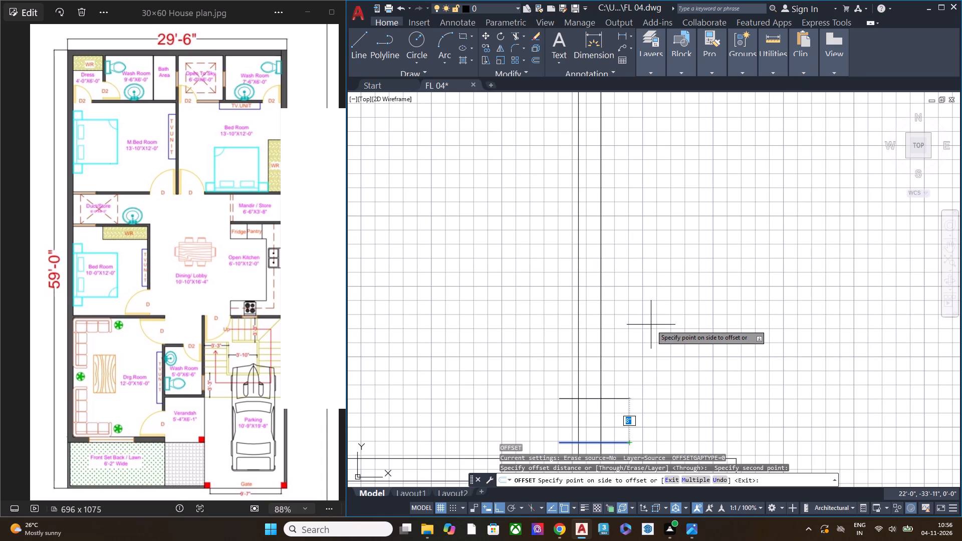
{"action": "type", "text": "4'"}
{"action": "key", "text": "Return"}
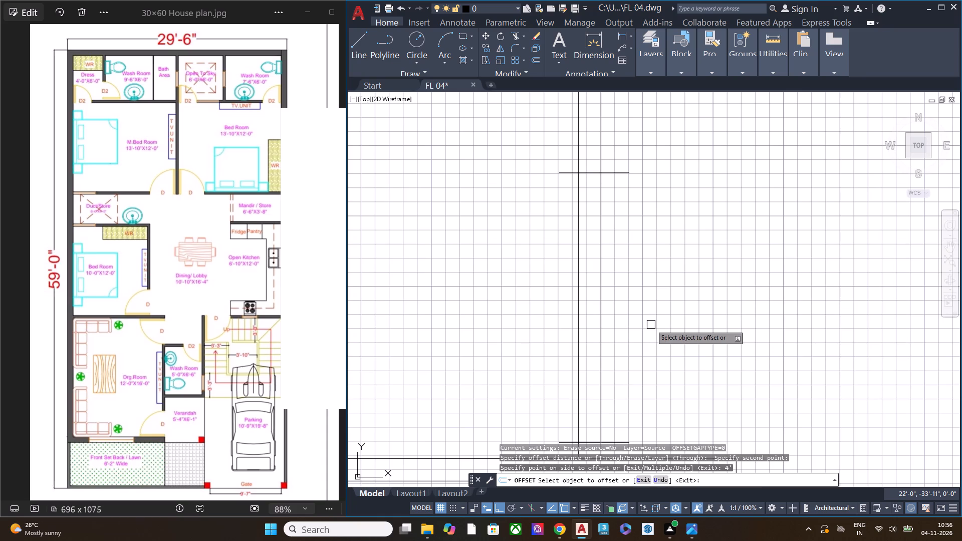
{"action": "scroll", "coordinate": [642, 319], "scroll_direction": "down", "scroll_amount": 3}
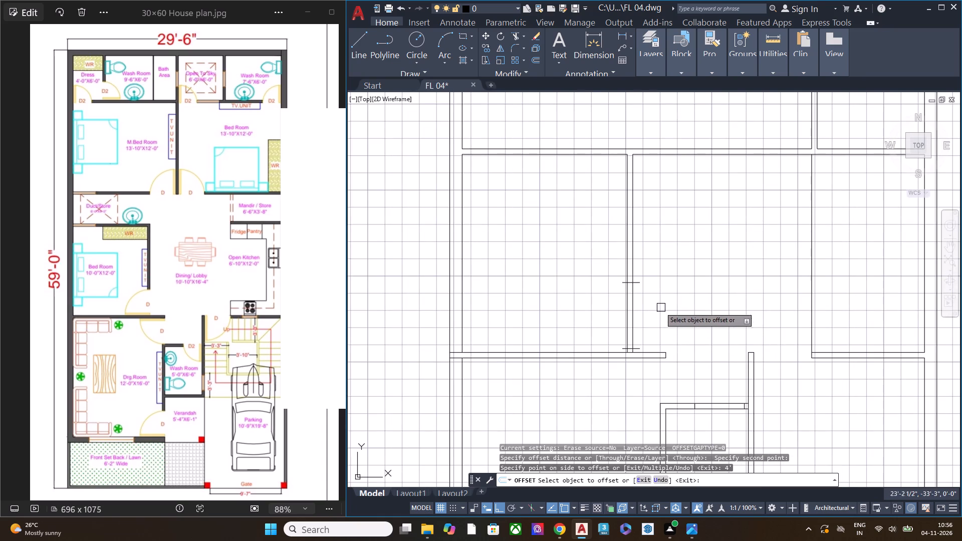
{"action": "scroll", "coordinate": [639, 302], "scroll_direction": "up", "scroll_amount": 1}
{"action": "left_click", "coordinate": [654, 282]}
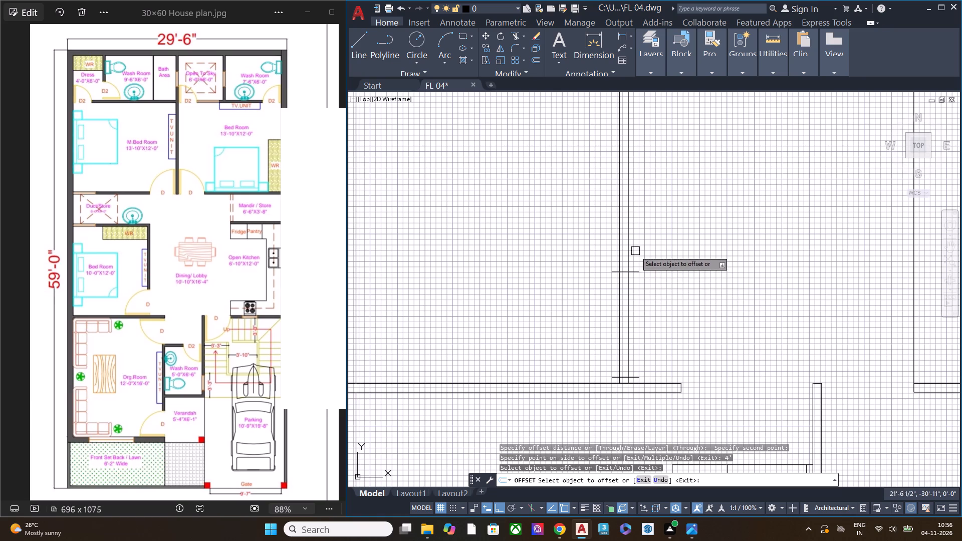
{"action": "key", "text": "Escape"}
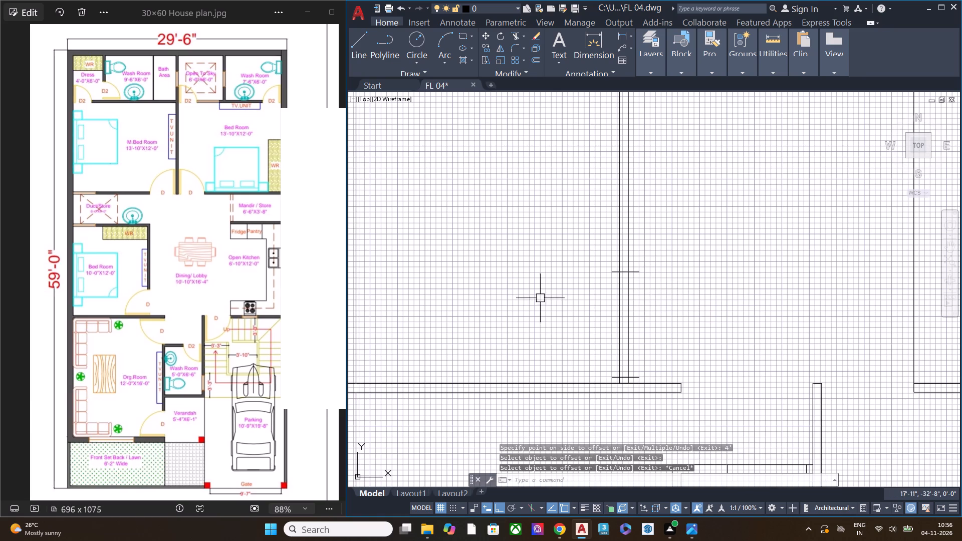
Draw a vertical line about 1' long across the M.Bed Room's bottom wall, just beside the wall shared with the other Bed Room.
{"action": "scroll", "coordinate": [727, 327], "scroll_direction": "down", "scroll_amount": 2}
{"action": "middle_click_drag", "start_coordinate": [772, 330], "coordinate": [666, 346]}
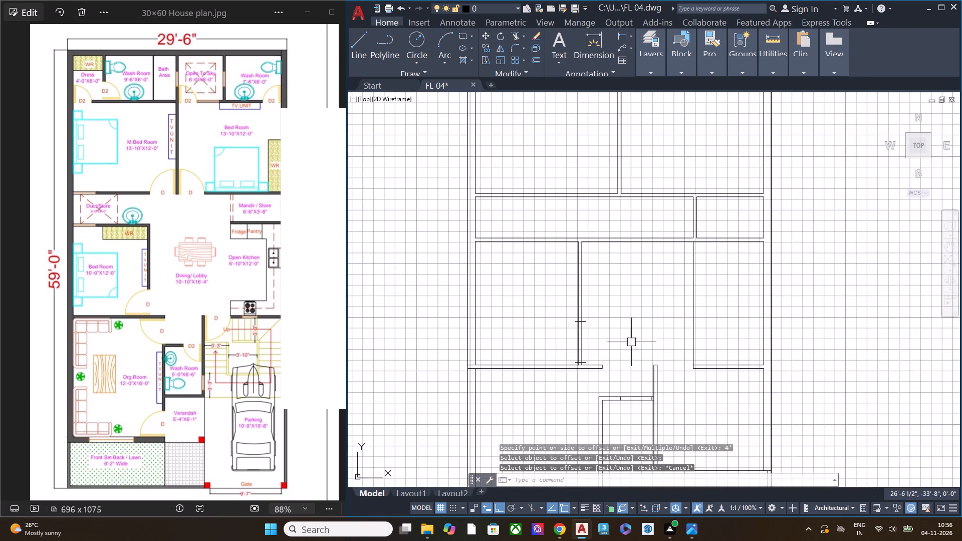
{"action": "middle_click_drag", "start_coordinate": [567, 351], "coordinate": [657, 327]}
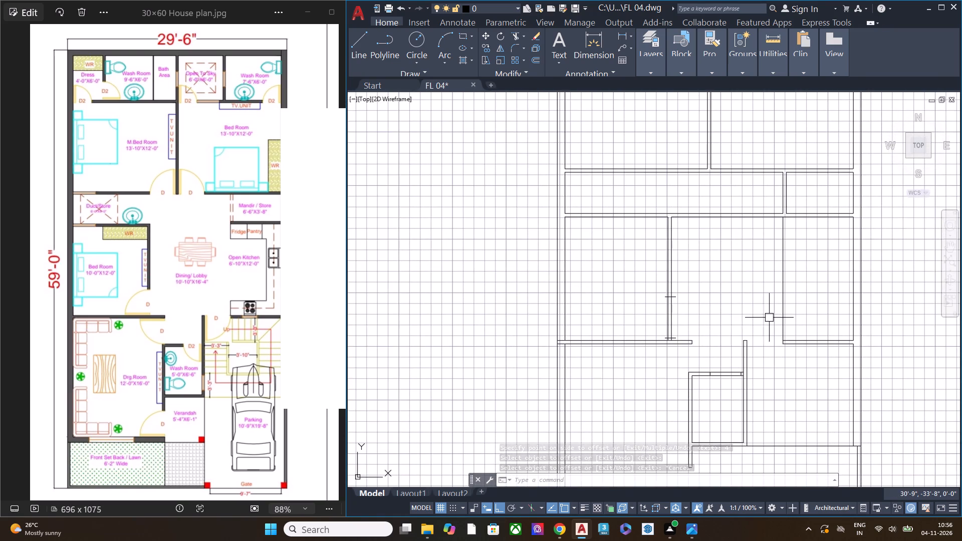
{"action": "middle_click_drag", "start_coordinate": [769, 320], "coordinate": [761, 370]}
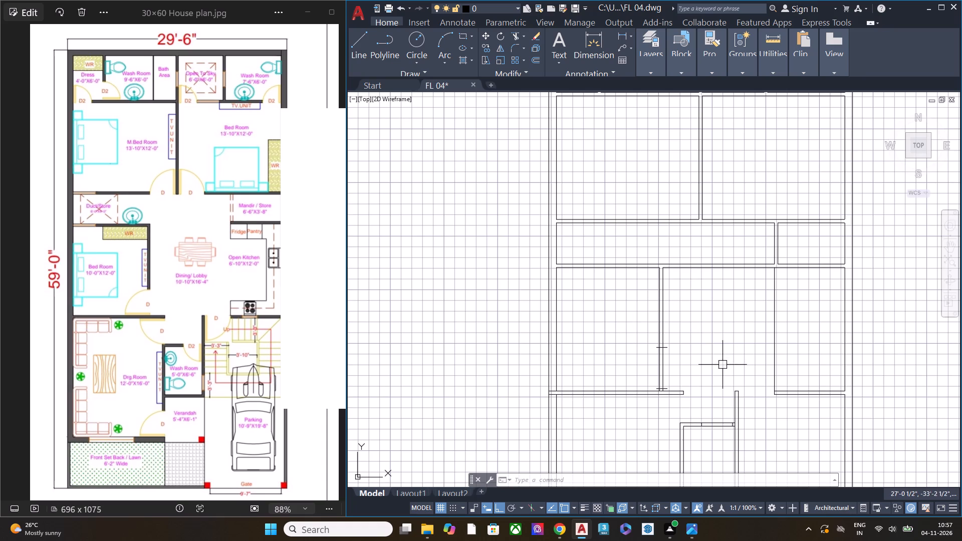
{"action": "middle_click_drag", "start_coordinate": [723, 365], "coordinate": [623, 285]}
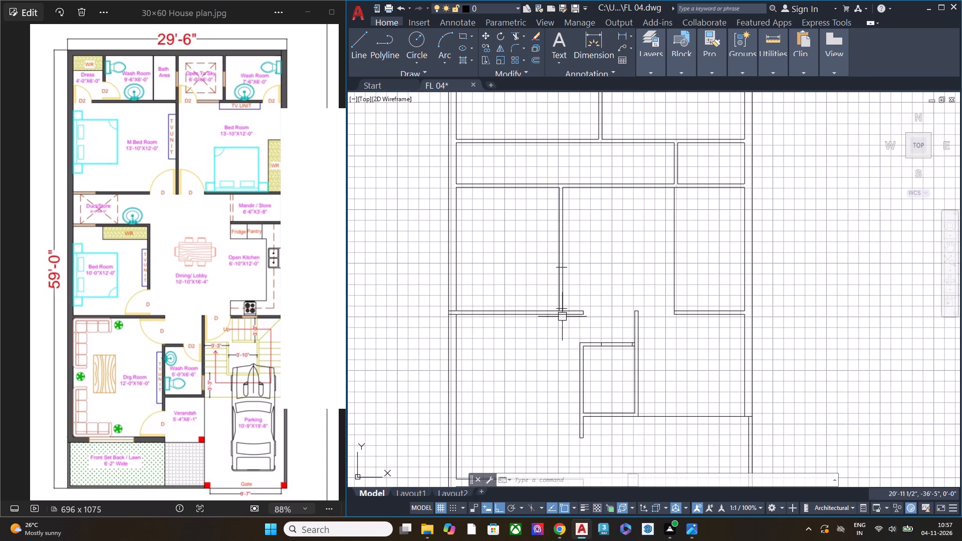
{"action": "middle_click_drag", "start_coordinate": [628, 245], "coordinate": [608, 356]}
{"action": "middle_click_drag", "start_coordinate": [583, 239], "coordinate": [590, 294]}
{"action": "scroll", "coordinate": [577, 304], "scroll_direction": "up", "scroll_amount": 1}
{"action": "scroll", "coordinate": [577, 304], "scroll_direction": "down", "scroll_amount": 1}
{"action": "scroll", "coordinate": [577, 304], "scroll_direction": "up", "scroll_amount": 1}
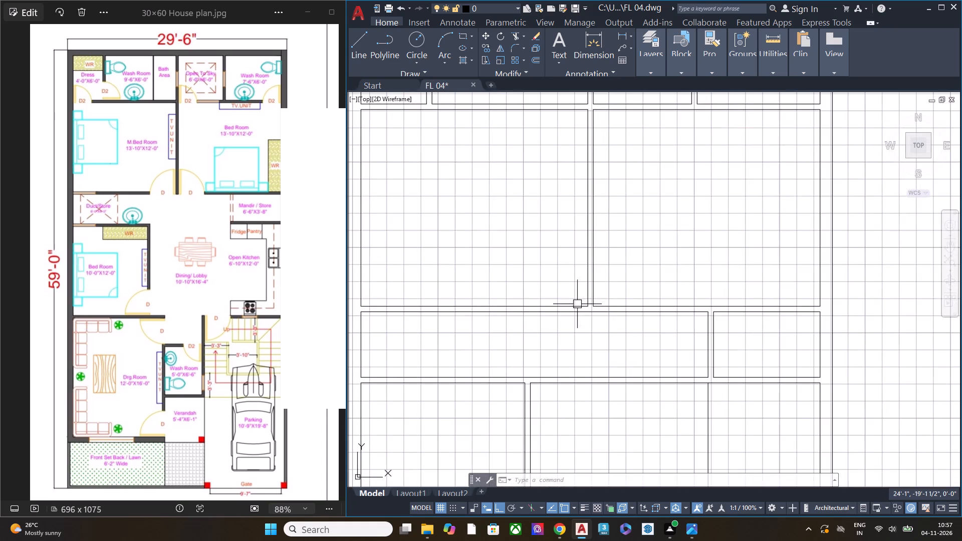
{"action": "scroll", "coordinate": [579, 308], "scroll_direction": "up", "scroll_amount": 1}
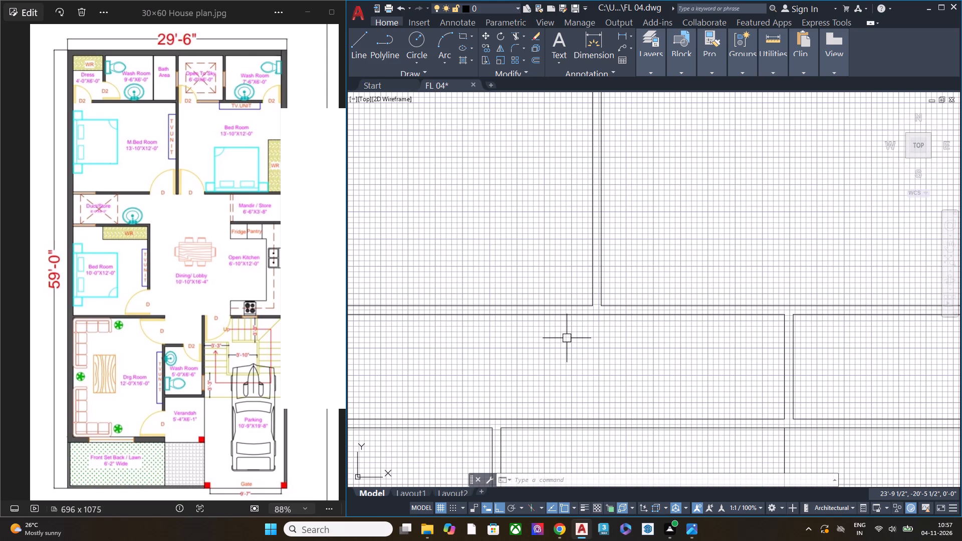
{"action": "key", "text": "l"}
{"action": "key", "text": "space"}
{"action": "scroll", "coordinate": [588, 313], "scroll_direction": "up", "scroll_amount": 1}
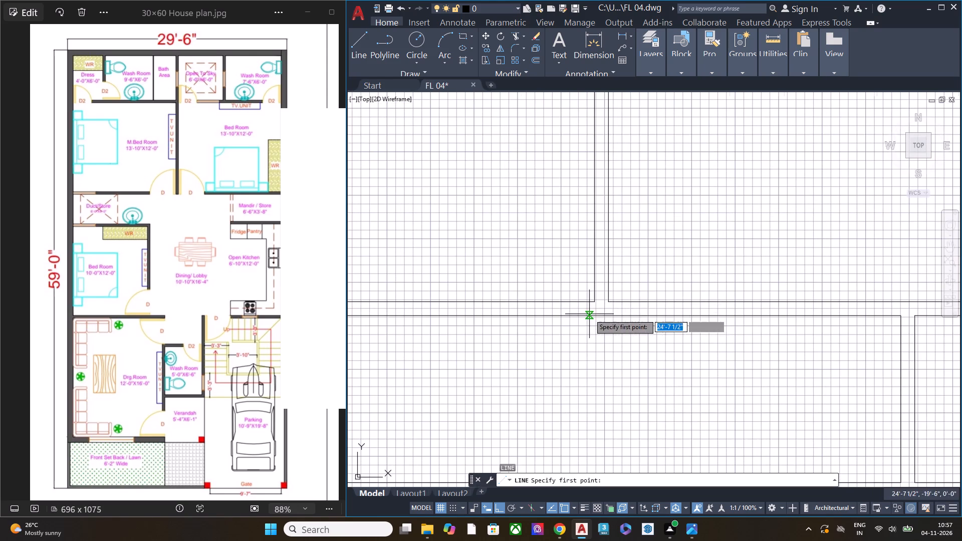
{"action": "left_click", "coordinate": [584, 286]}
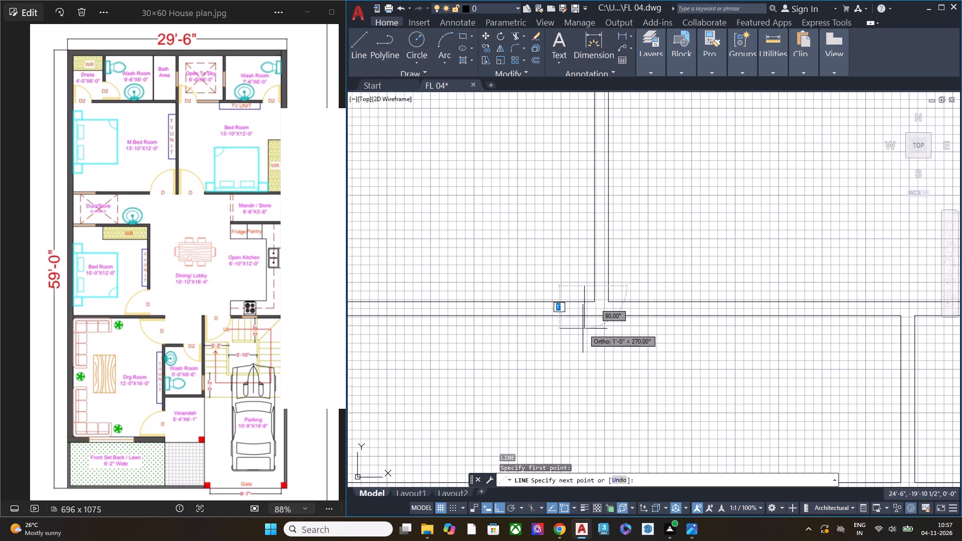
{"action": "left_click", "coordinate": [583, 331]}
{"action": "key", "text": "space"}
Offset the vertical line 4'-0" into the M.Bed Room side to mark the other edge of its door opening.
{"action": "scroll", "coordinate": [577, 313], "scroll_direction": "up", "scroll_amount": 2}
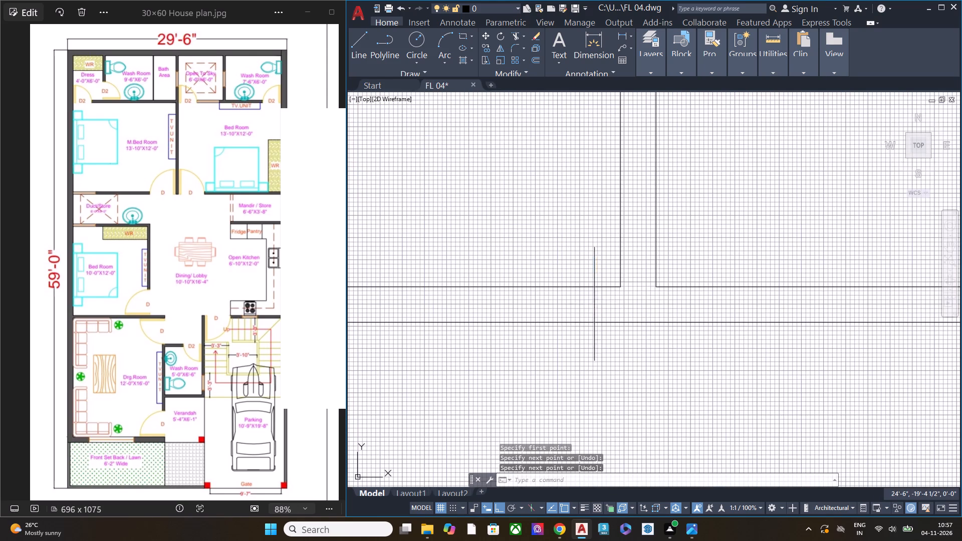
{"action": "left_click", "coordinate": [593, 304]}
{"action": "scroll", "coordinate": [653, 303], "scroll_direction": "down", "scroll_amount": 4}
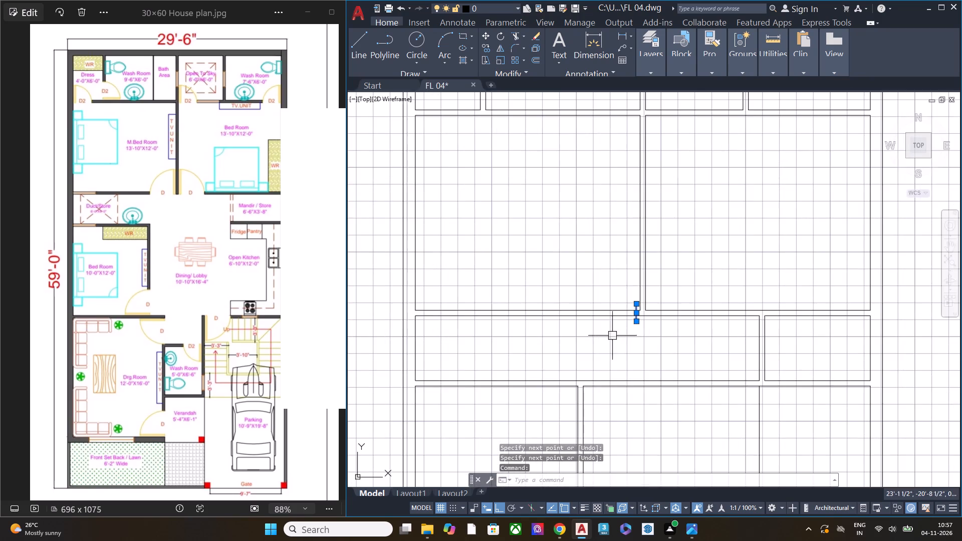
{"action": "middle_click_drag", "start_coordinate": [603, 340], "coordinate": [619, 352]}
{"action": "scroll", "coordinate": [634, 345], "scroll_direction": "up", "scroll_amount": 1}
{"action": "type", "text": "OF"}
{"action": "key", "text": "space"}
{"action": "key", "text": "space"}
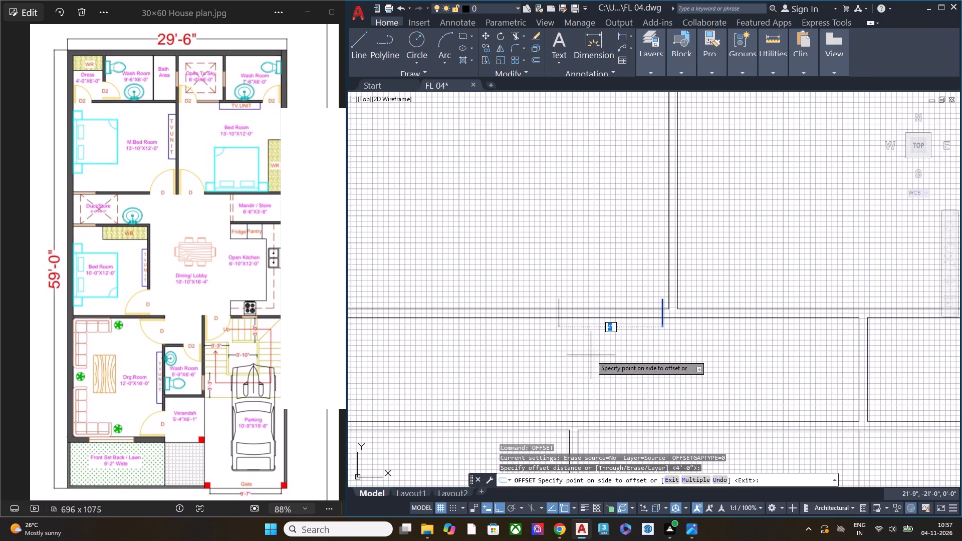
{"action": "left_click", "coordinate": [591, 355]}
{"action": "scroll", "coordinate": [635, 331], "scroll_direction": "down", "scroll_amount": 1}
{"action": "scroll", "coordinate": [687, 354], "scroll_direction": "down", "scroll_amount": 1}
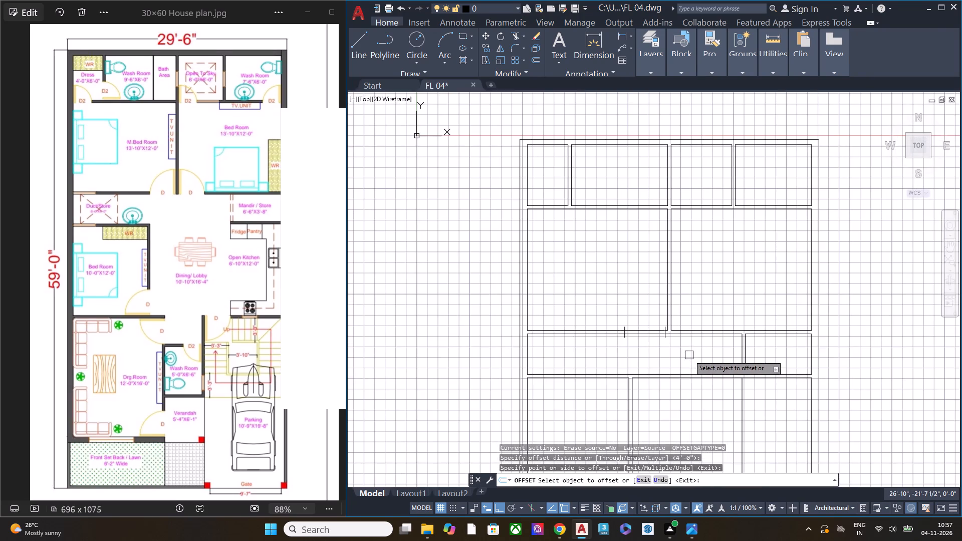
{"action": "middle_click_drag", "start_coordinate": [689, 356], "coordinate": [633, 383]}
{"action": "scroll", "coordinate": [619, 365], "scroll_direction": "up", "scroll_amount": 3}
{"action": "key", "text": "Escape"}
Copy both M.Bed Room door opening lines 5'-0" horizontally across the dividing wall to mark the adjacent Bed Room's door opening.
{"action": "middle_click_drag", "start_coordinate": [578, 375], "coordinate": [716, 361]}
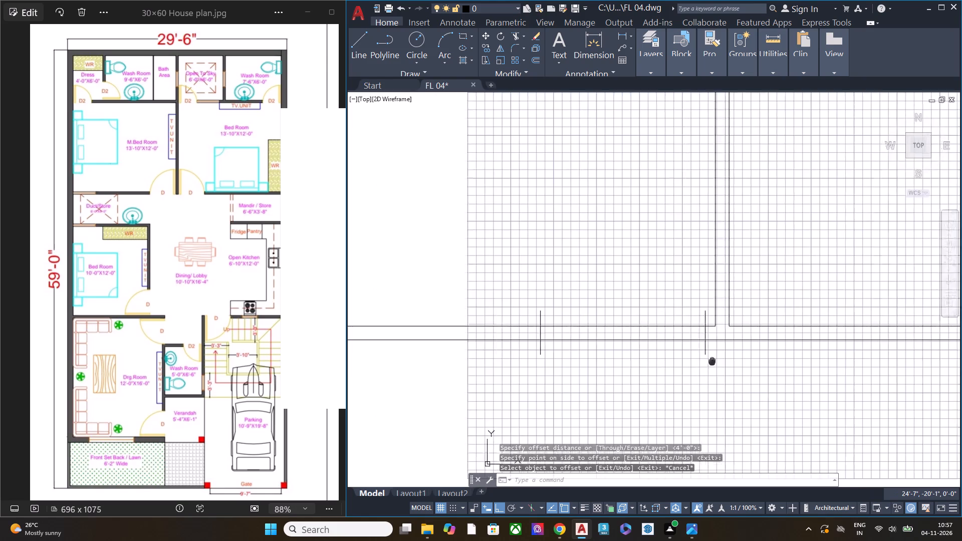
{"action": "middle_click_drag", "start_coordinate": [716, 361], "coordinate": [747, 355]}
{"action": "scroll", "coordinate": [747, 355], "scroll_direction": "up", "scroll_amount": 1}
{"action": "left_click", "coordinate": [769, 343]}
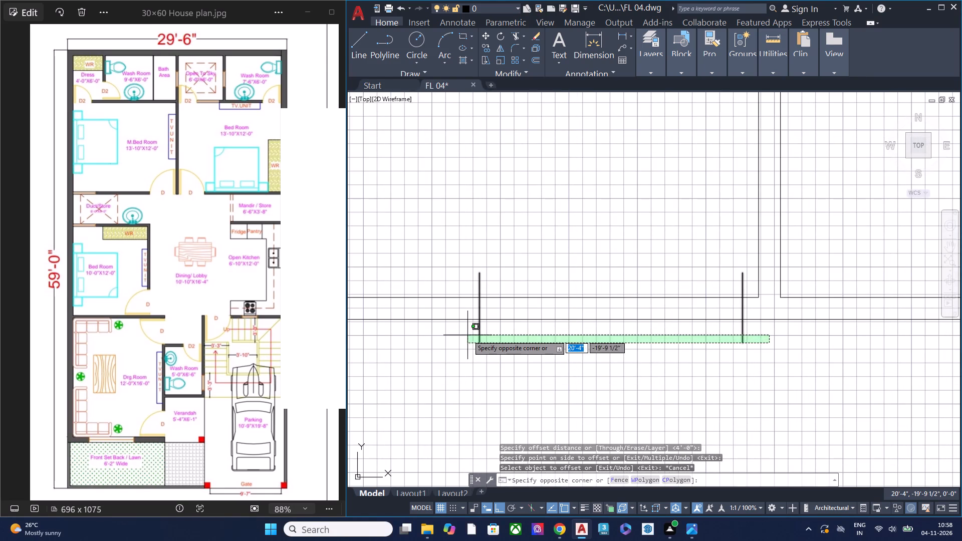
{"action": "left_click", "coordinate": [467, 335]}
{"action": "scroll", "coordinate": [563, 353], "scroll_direction": "down", "scroll_amount": 2}
{"action": "middle_click_drag", "start_coordinate": [650, 366], "coordinate": [518, 357]}
{"action": "key", "text": "c"}
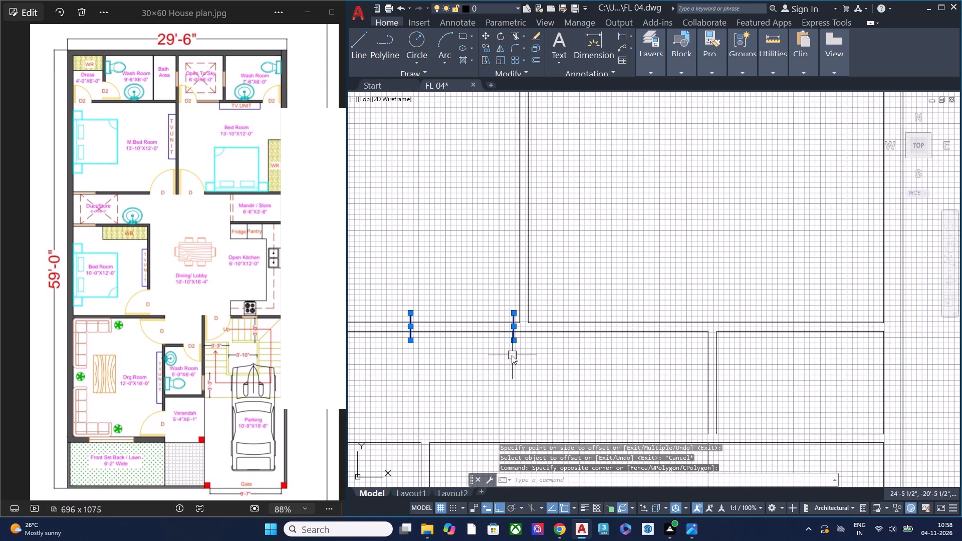
{"action": "key", "text": "p"}
{"action": "key", "text": "space"}
{"action": "left_click", "coordinate": [468, 376]}
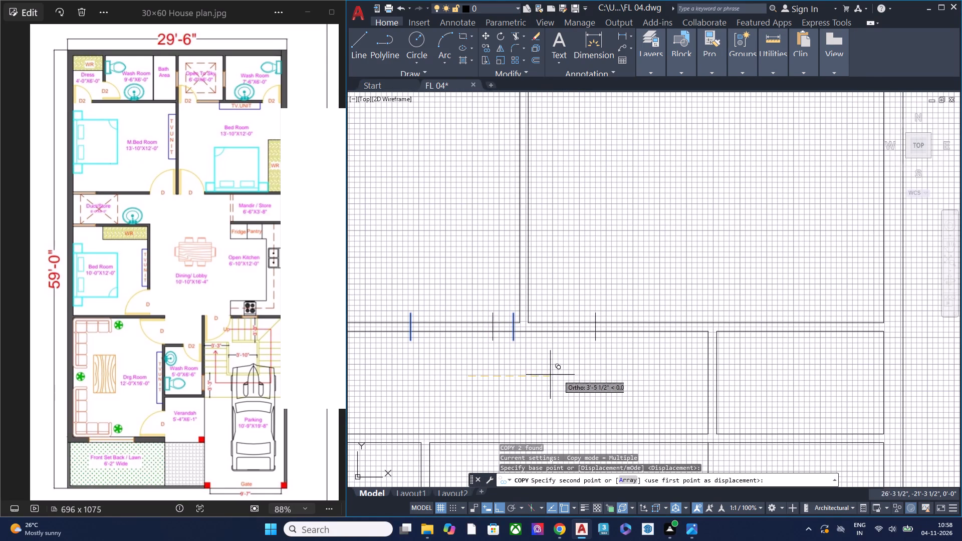
{"action": "left_click", "coordinate": [596, 375]}
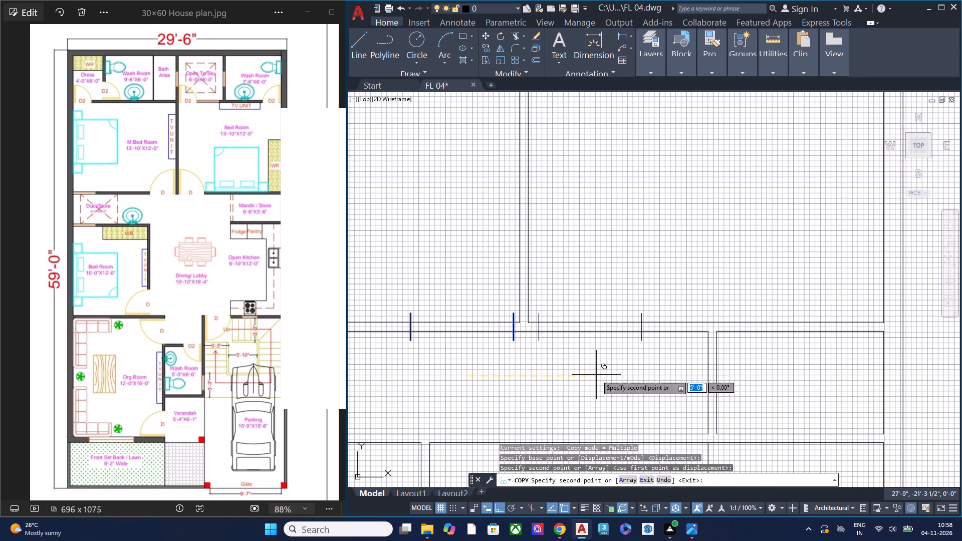
{"action": "key", "text": "Escape"}
Move both M.Bed Room door opening lines slightly away from the wall shared with the adjacent Bed Room.
{"action": "scroll", "coordinate": [507, 351], "scroll_direction": "down", "scroll_amount": 1}
{"action": "scroll", "coordinate": [507, 351], "scroll_direction": "up", "scroll_amount": 2}
{"action": "middle_click_drag", "start_coordinate": [520, 350], "coordinate": [549, 350]}
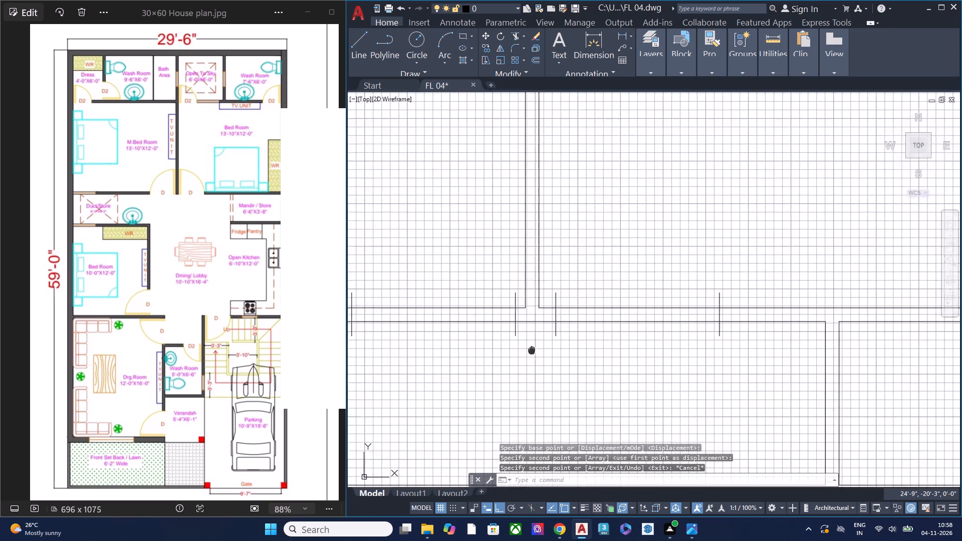
{"action": "middle_click_drag", "start_coordinate": [549, 350], "coordinate": [609, 345]}
{"action": "scroll", "coordinate": [609, 345], "scroll_direction": "up", "scroll_amount": 2}
{"action": "left_click", "coordinate": [629, 319]}
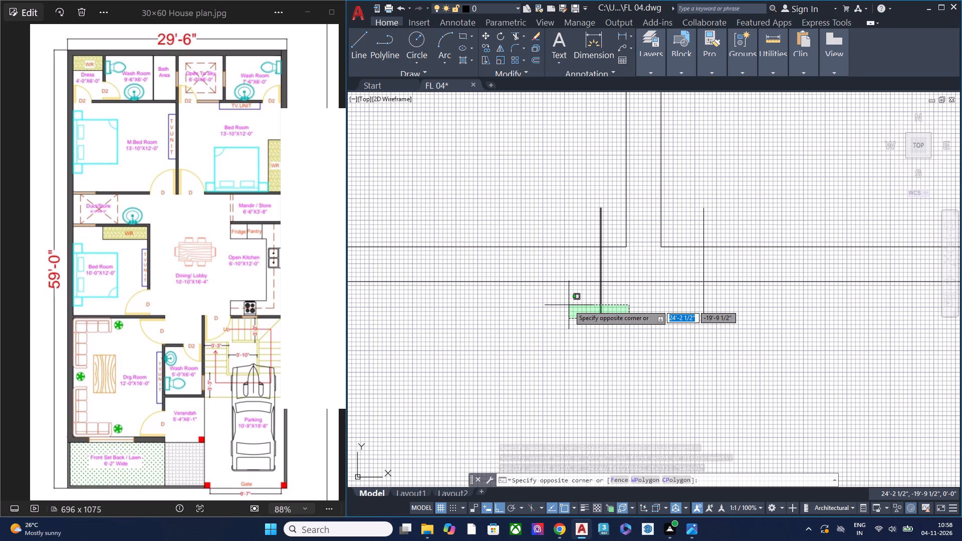
{"action": "scroll", "coordinate": [549, 306], "scroll_direction": "down", "scroll_amount": 1}
{"action": "middle_click_drag", "start_coordinate": [522, 311], "coordinate": [685, 303]}
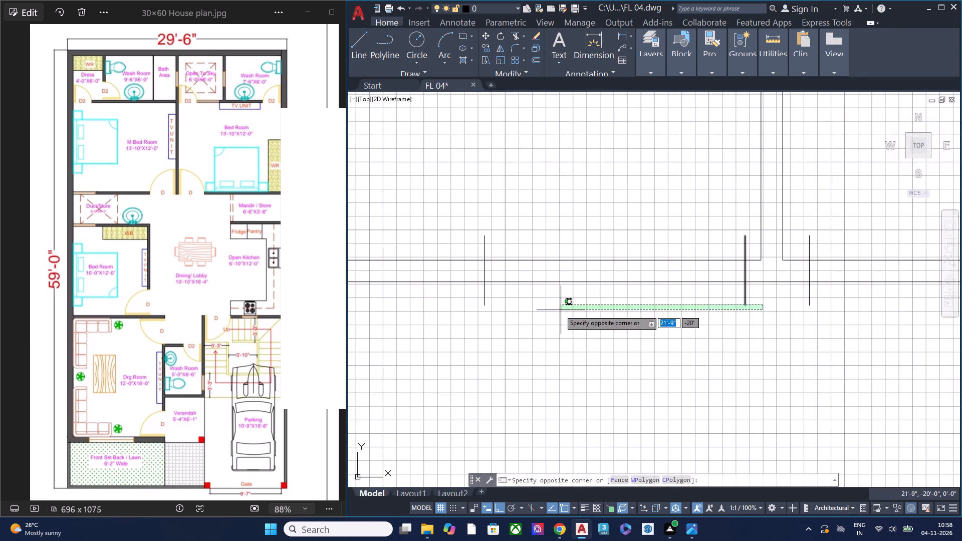
{"action": "left_click", "coordinate": [475, 298]}
{"action": "type", "text": "M"}
{"action": "key", "text": "space"}
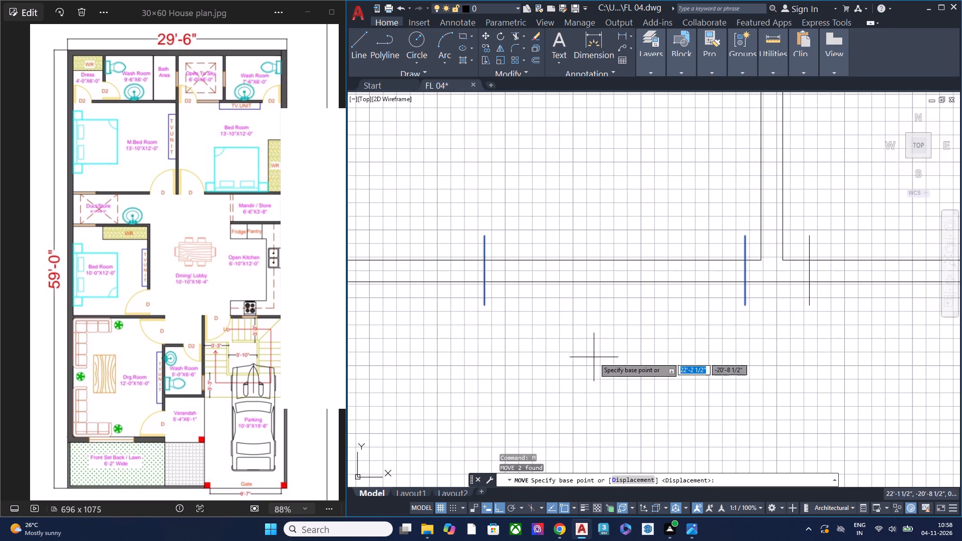
{"action": "left_click", "coordinate": [706, 377]}
{"action": "left_click", "coordinate": [696, 379]}
{"action": "key", "text": "Escape"}
Delete the two copied door opening lines on the adjacent Bed Room's bottom wall.
{"action": "scroll", "coordinate": [562, 336], "scroll_direction": "down", "scroll_amount": 1}
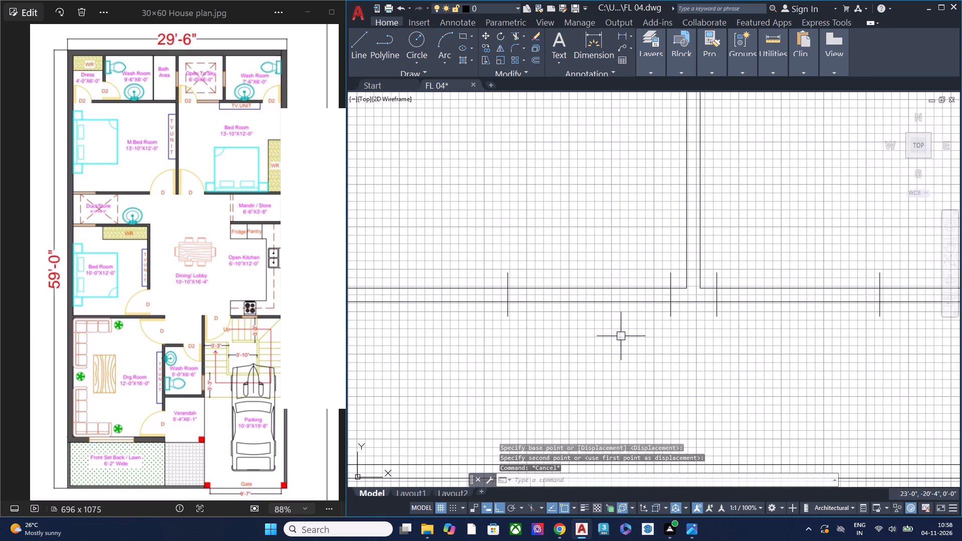
{"action": "middle_click_drag", "start_coordinate": [741, 340], "coordinate": [550, 349]}
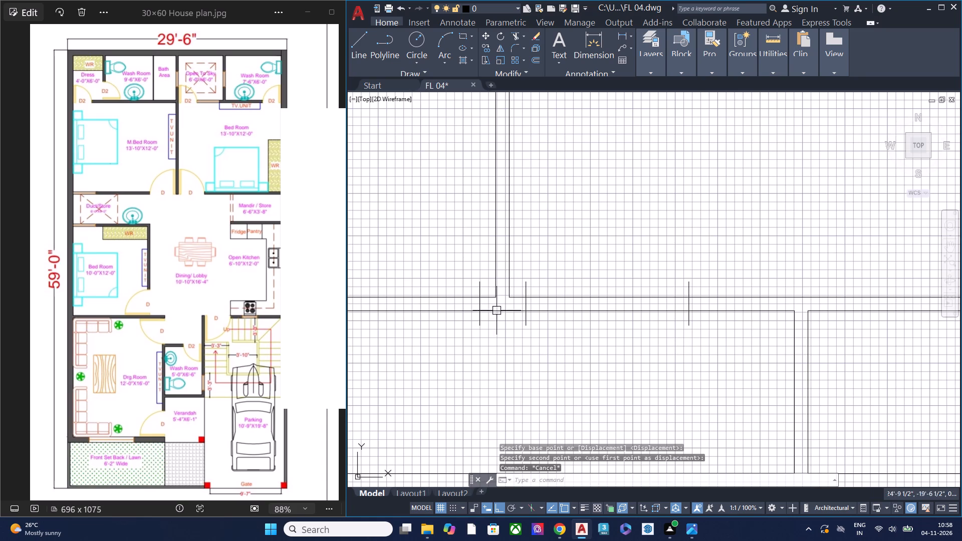
{"action": "scroll", "coordinate": [812, 267], "scroll_direction": "down", "scroll_amount": 2}
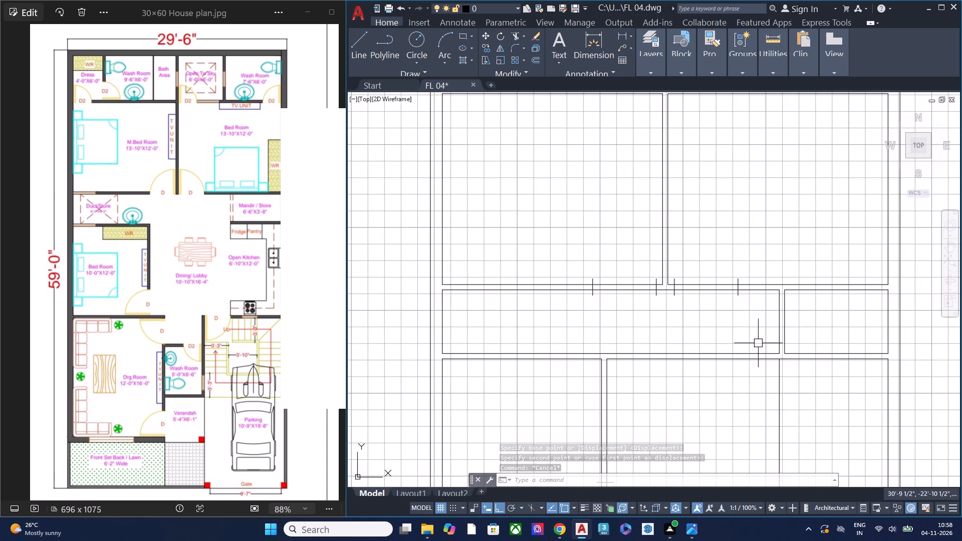
{"action": "scroll", "coordinate": [696, 281], "scroll_direction": "up", "scroll_amount": 2}
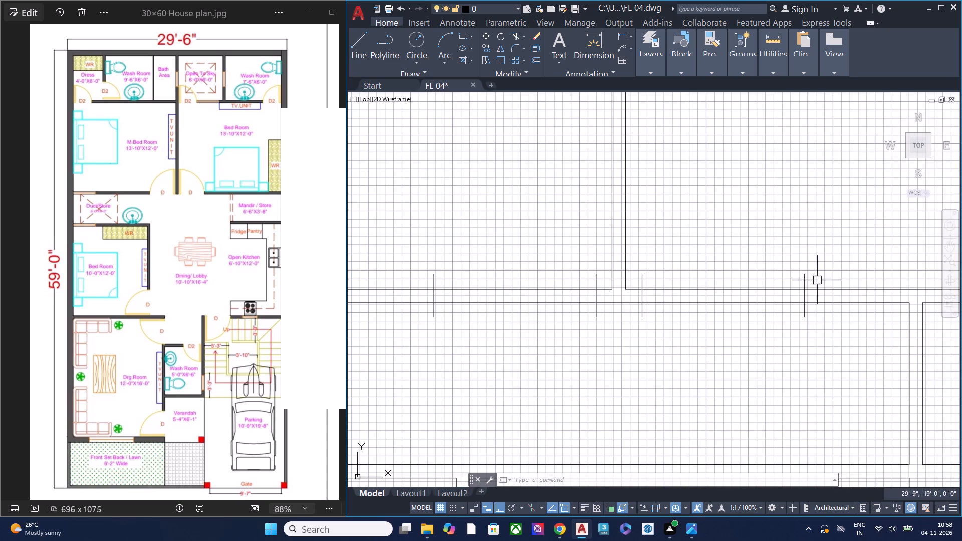
{"action": "left_click", "coordinate": [823, 278]}
{"action": "left_click", "coordinate": [633, 274]}
{"action": "key", "text": "Delete"}
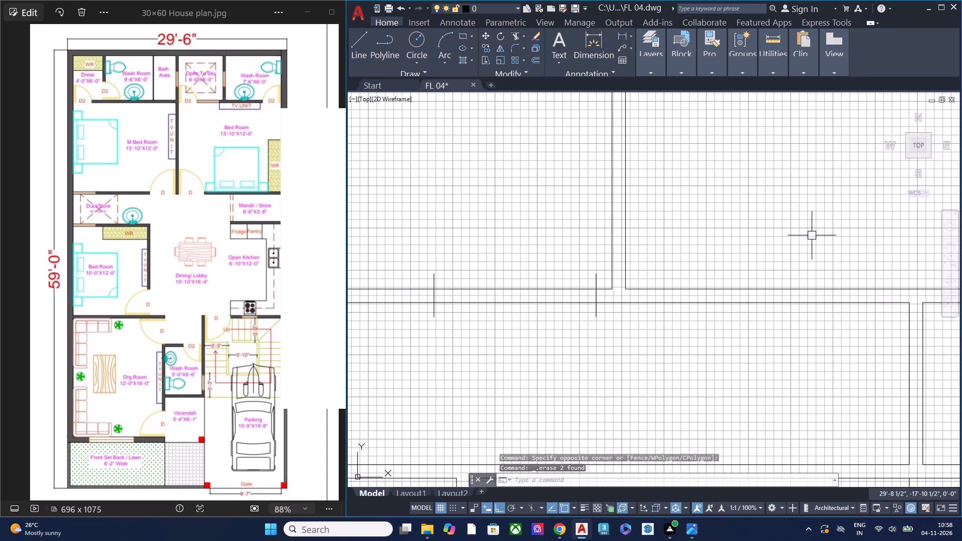
Compare the bedroom door positions in the reference plan image with the drawing.
{"action": "scroll", "coordinate": [755, 303], "scroll_direction": "down", "scroll_amount": 3}
{"action": "middle_click_drag", "start_coordinate": [716, 346], "coordinate": [725, 388]}
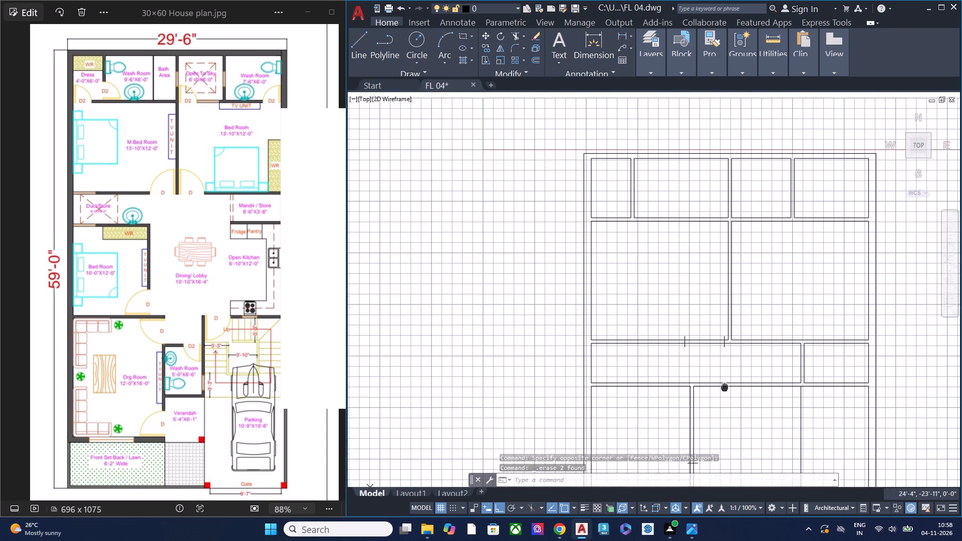
{"action": "middle_click_drag", "start_coordinate": [725, 388], "coordinate": [724, 401]}
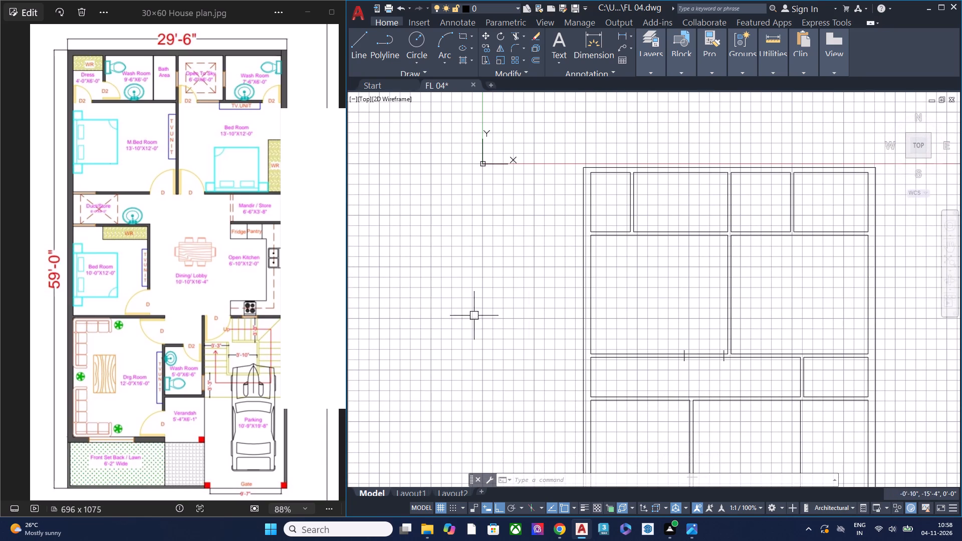
{"action": "scroll", "coordinate": [157, 282], "scroll_direction": "down", "scroll_amount": 7}
{"action": "left_click", "coordinate": [220, 273]}
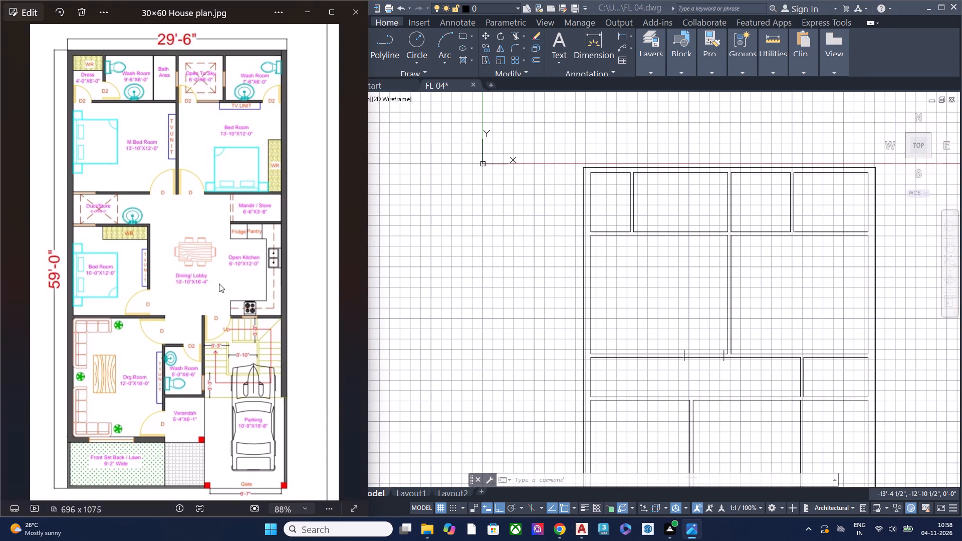
{"action": "scroll", "coordinate": [209, 287], "scroll_direction": "down", "scroll_amount": 1}
{"action": "scroll", "coordinate": [681, 242], "scroll_direction": "up", "scroll_amount": 2}
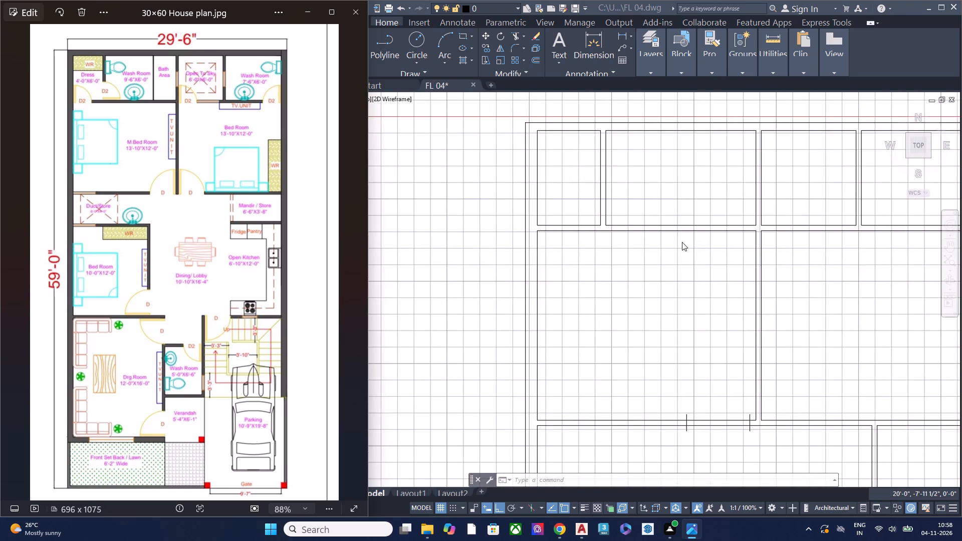
{"action": "scroll", "coordinate": [548, 263], "scroll_direction": "down", "scroll_amount": 3}
{"action": "scroll", "coordinate": [605, 334], "scroll_direction": "up", "scroll_amount": 6}
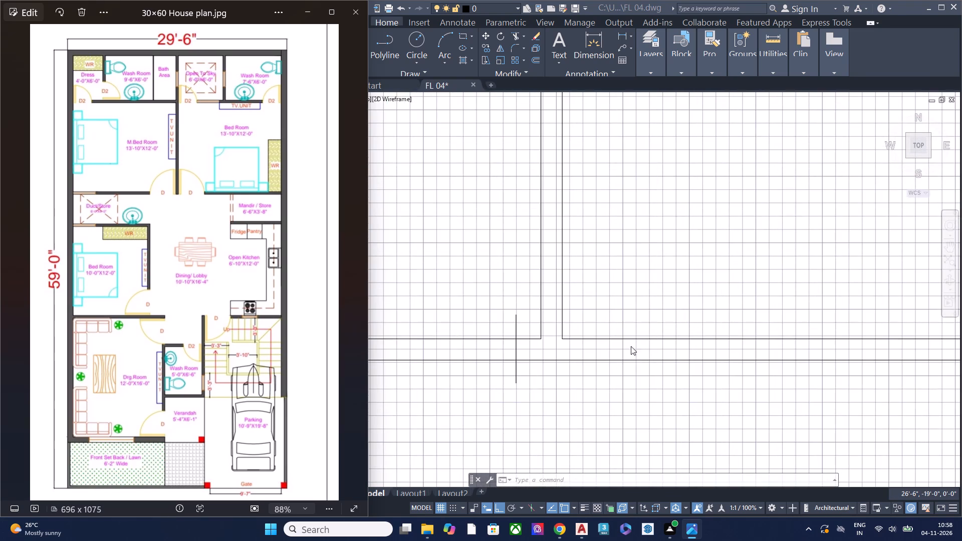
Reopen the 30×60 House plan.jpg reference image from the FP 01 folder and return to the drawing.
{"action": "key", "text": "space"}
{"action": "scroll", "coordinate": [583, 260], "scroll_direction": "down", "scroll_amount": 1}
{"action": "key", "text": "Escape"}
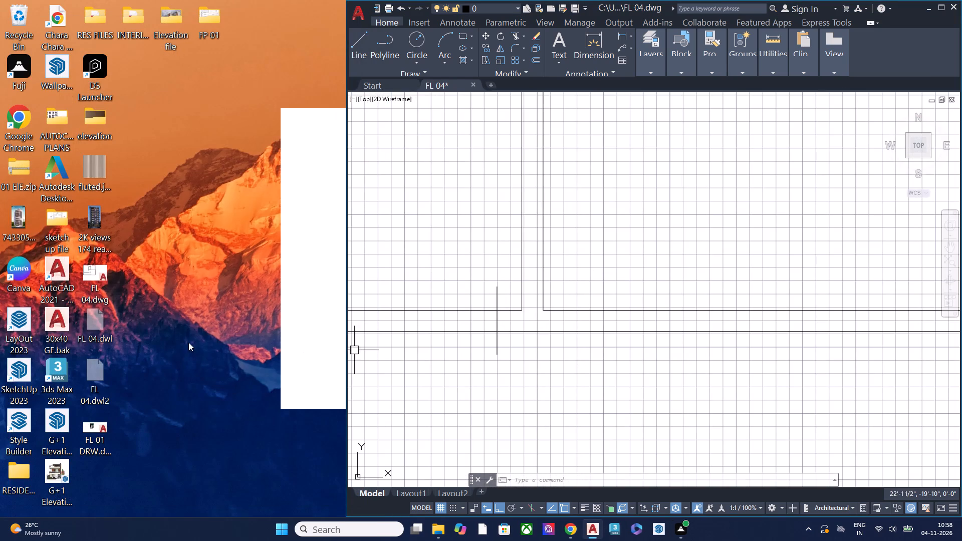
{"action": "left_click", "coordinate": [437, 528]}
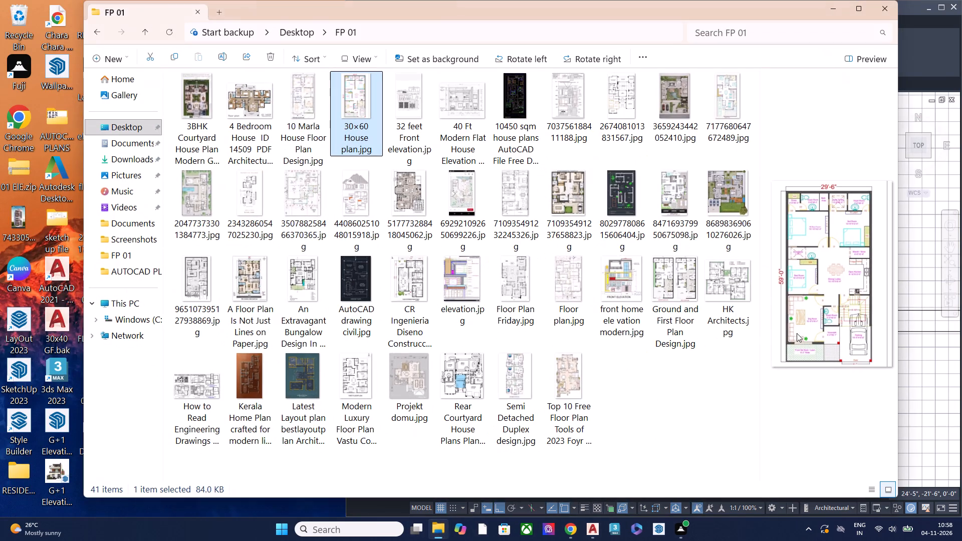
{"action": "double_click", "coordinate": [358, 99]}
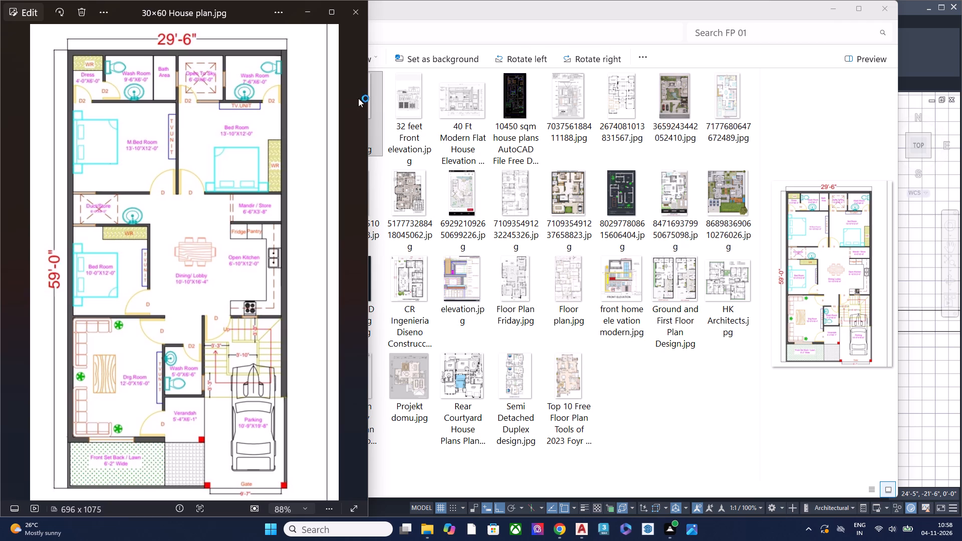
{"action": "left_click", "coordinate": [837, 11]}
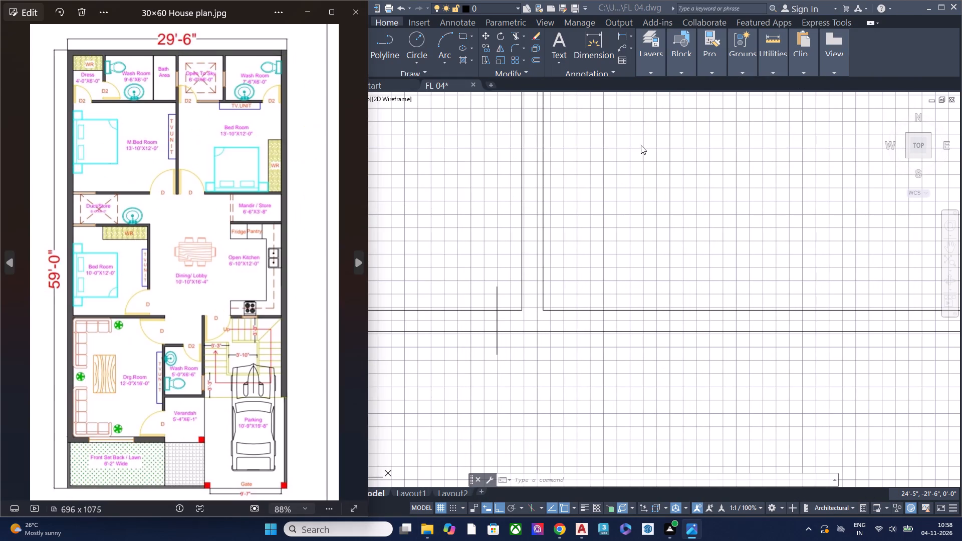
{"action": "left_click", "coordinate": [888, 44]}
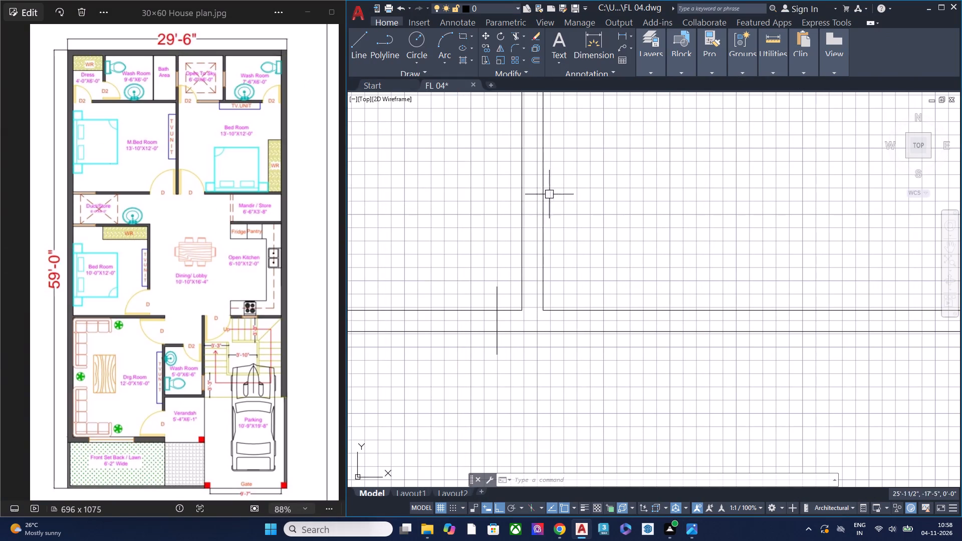
Draw a vertical line about 8 1/2" long across the adjacent Bed Room's bottom wall, just beside the dividing wall.
{"action": "scroll", "coordinate": [576, 244], "scroll_direction": "down", "scroll_amount": 1}
{"action": "middle_click_drag", "start_coordinate": [582, 264], "coordinate": [574, 370]}
{"action": "middle_click_drag", "start_coordinate": [559, 366], "coordinate": [652, 254]}
{"action": "middle_click_drag", "start_coordinate": [694, 293], "coordinate": [661, 306]}
{"action": "key", "text": "l"}
{"action": "key", "text": "space"}
{"action": "scroll", "coordinate": [619, 286], "scroll_direction": "up", "scroll_amount": 2}
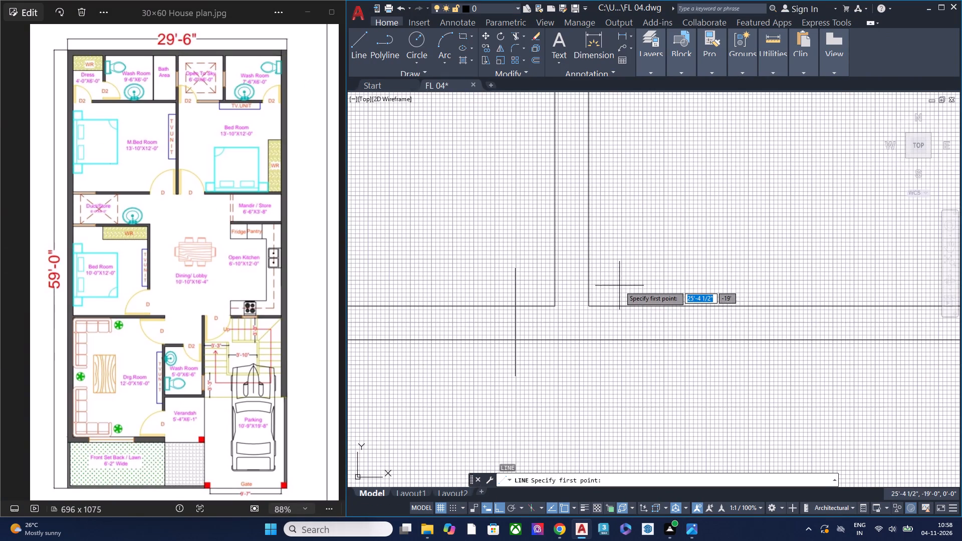
{"action": "left_click", "coordinate": [604, 291]}
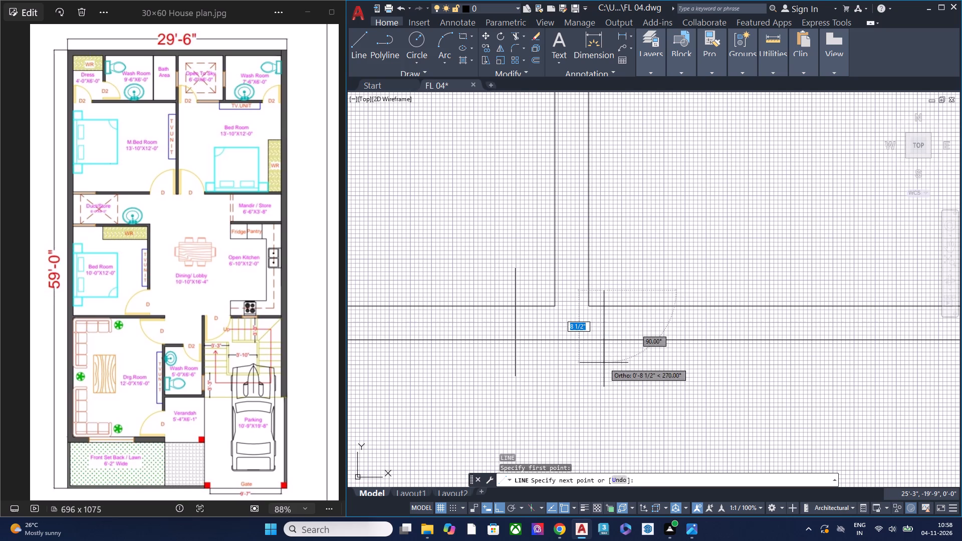
{"action": "left_click", "coordinate": [604, 363]}
{"action": "key", "text": "space"}
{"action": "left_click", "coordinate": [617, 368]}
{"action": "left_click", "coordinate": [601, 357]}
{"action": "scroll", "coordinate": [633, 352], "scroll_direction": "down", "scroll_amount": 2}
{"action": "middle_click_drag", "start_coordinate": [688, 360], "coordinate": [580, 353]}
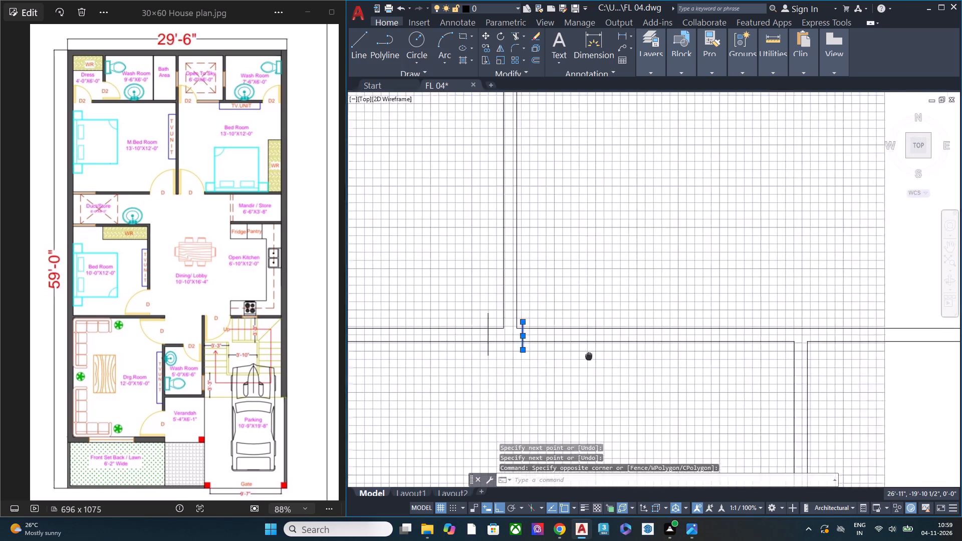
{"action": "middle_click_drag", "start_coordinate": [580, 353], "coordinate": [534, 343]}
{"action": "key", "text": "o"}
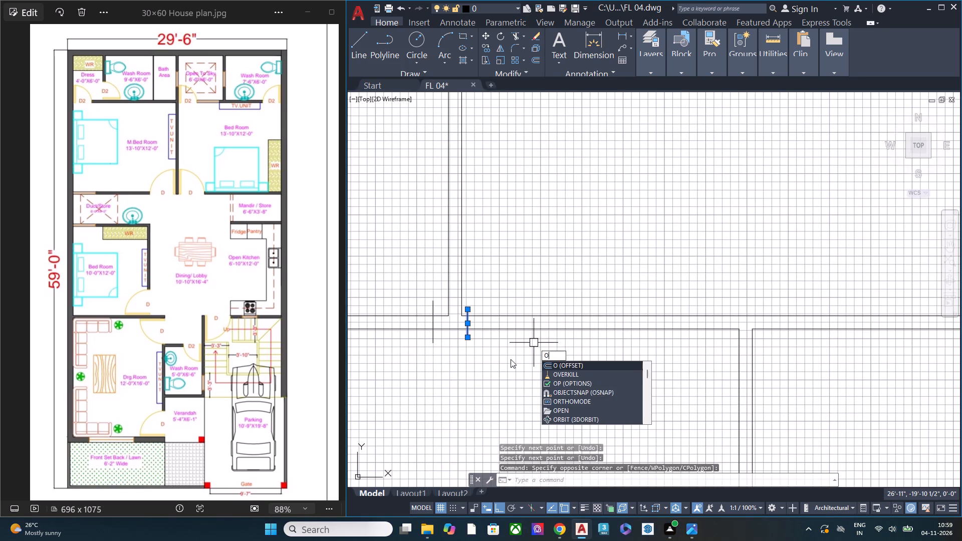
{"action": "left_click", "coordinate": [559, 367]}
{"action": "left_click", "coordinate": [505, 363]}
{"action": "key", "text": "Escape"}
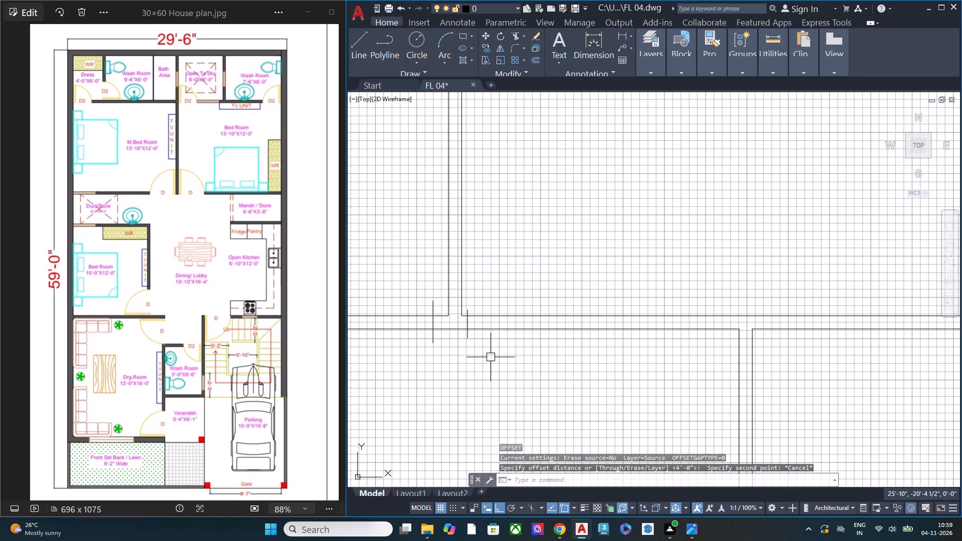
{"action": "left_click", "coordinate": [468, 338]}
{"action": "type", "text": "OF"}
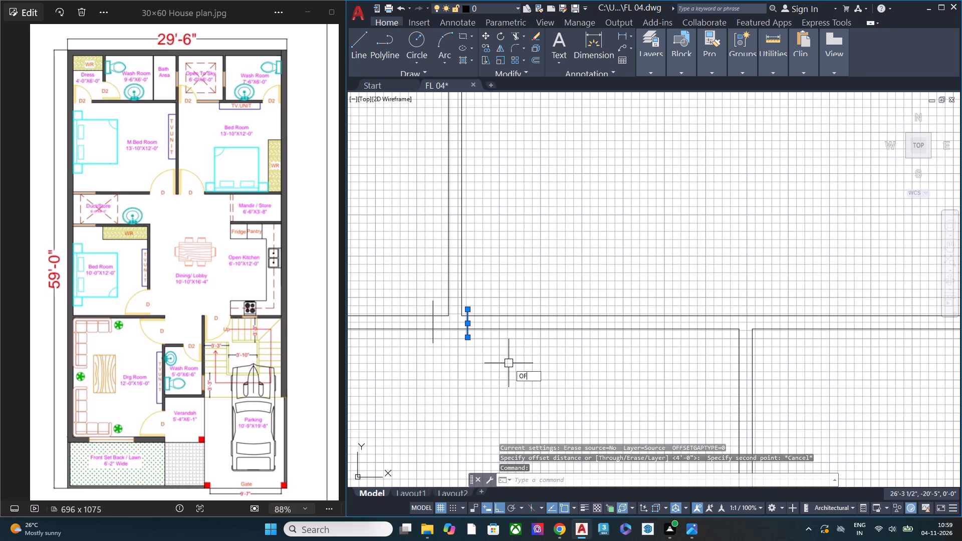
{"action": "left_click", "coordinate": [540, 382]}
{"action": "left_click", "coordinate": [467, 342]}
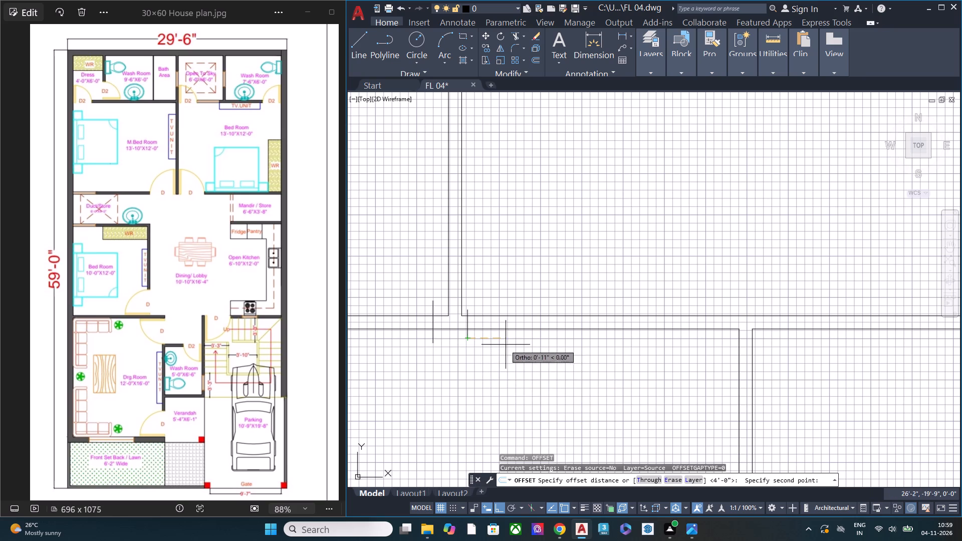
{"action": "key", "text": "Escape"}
Offset the new vertical line 3' away from the dividing wall to mark the other edge of the Bed Room's door opening.
{"action": "key", "text": "space"}
{"action": "key", "text": "space"}
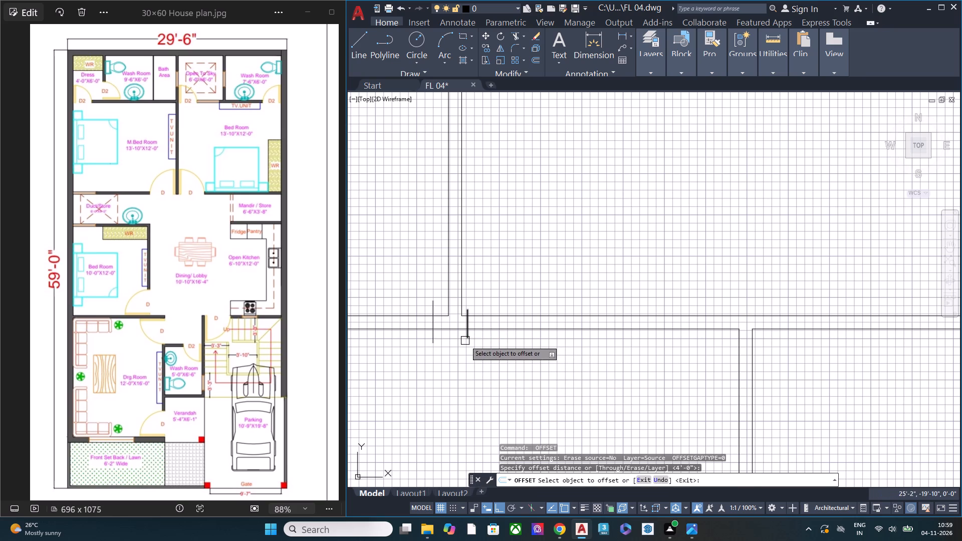
{"action": "left_click", "coordinate": [465, 341]}
{"action": "type", "text": "3'"}
{"action": "key", "text": "Return"}
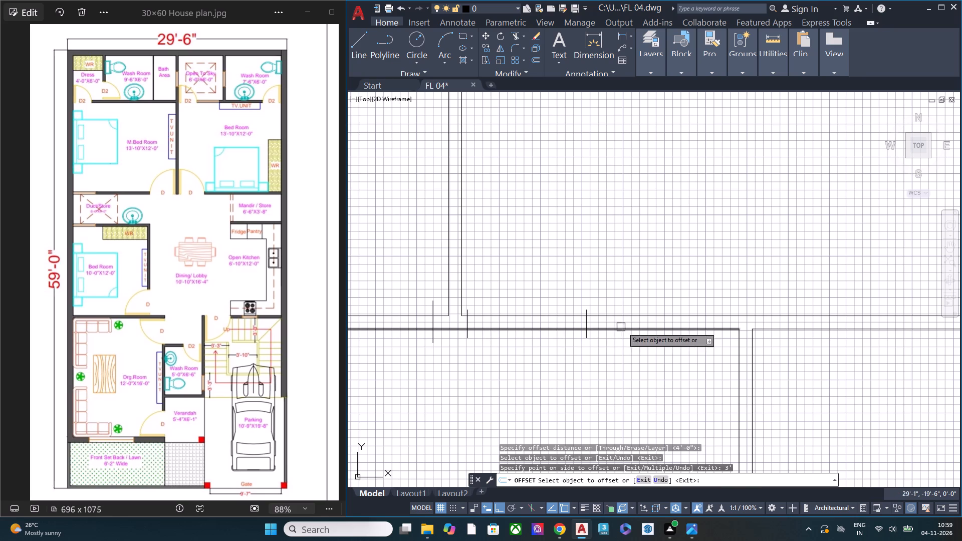
{"action": "key", "text": "Escape"}
Trim the ends of both Bed Room door opening lines that project above and below the bottom wall.
{"action": "type", "text": "TR"}
{"action": "key", "text": "space"}
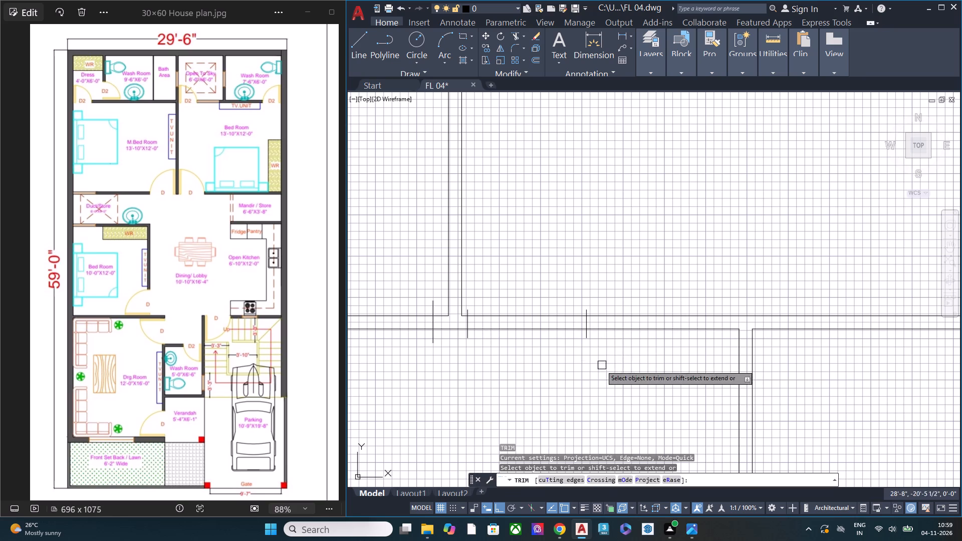
{"action": "scroll", "coordinate": [479, 316], "scroll_direction": "up", "scroll_amount": 3}
{"action": "left_click", "coordinate": [431, 303]}
{"action": "left_click", "coordinate": [426, 396]}
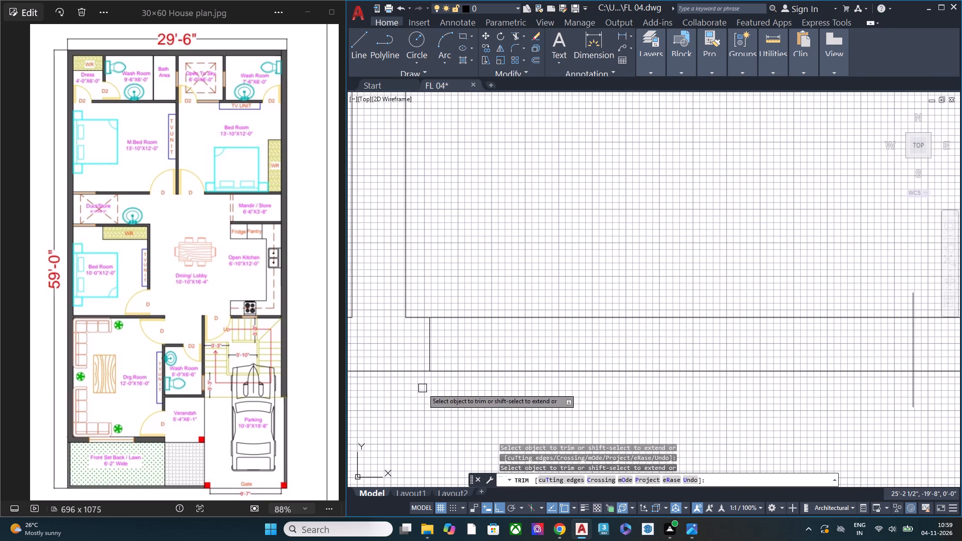
{"action": "scroll", "coordinate": [422, 387], "scroll_direction": "down", "scroll_amount": 1}
{"action": "left_click", "coordinate": [724, 391]}
{"action": "left_click", "coordinate": [733, 390]}
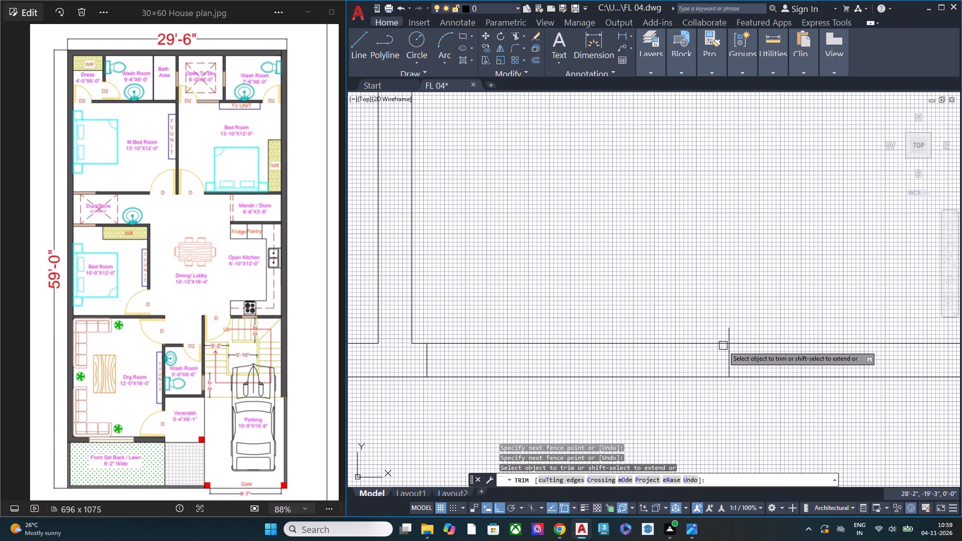
{"action": "left_click", "coordinate": [728, 336]}
{"action": "key", "text": "Escape"}
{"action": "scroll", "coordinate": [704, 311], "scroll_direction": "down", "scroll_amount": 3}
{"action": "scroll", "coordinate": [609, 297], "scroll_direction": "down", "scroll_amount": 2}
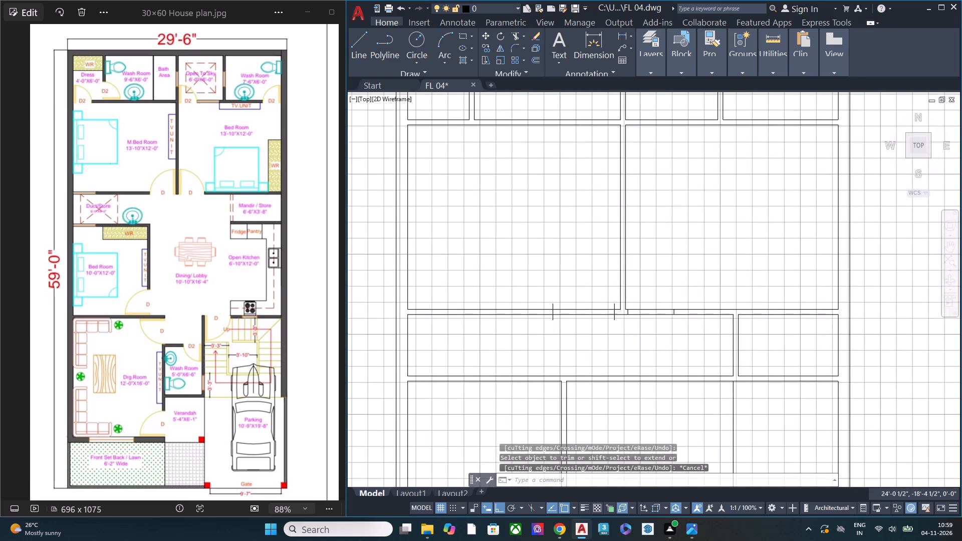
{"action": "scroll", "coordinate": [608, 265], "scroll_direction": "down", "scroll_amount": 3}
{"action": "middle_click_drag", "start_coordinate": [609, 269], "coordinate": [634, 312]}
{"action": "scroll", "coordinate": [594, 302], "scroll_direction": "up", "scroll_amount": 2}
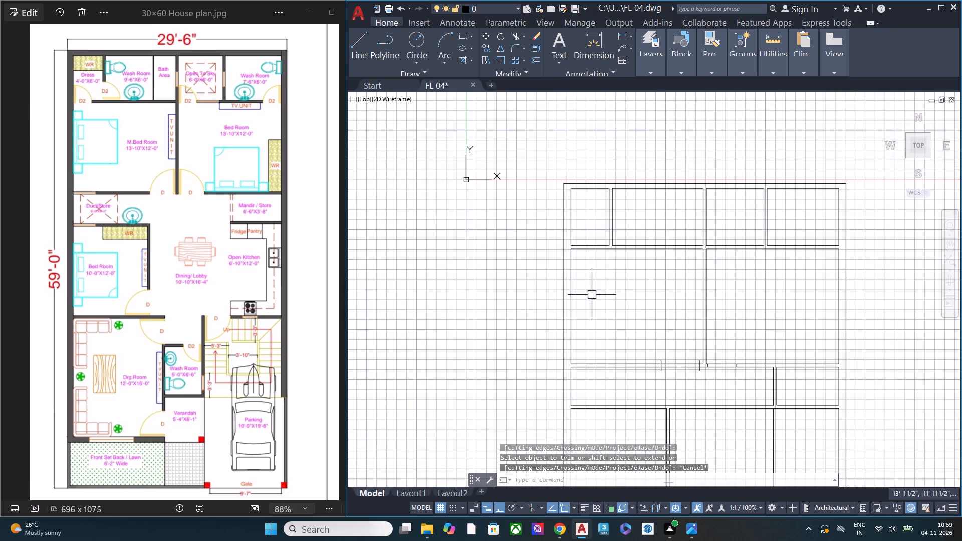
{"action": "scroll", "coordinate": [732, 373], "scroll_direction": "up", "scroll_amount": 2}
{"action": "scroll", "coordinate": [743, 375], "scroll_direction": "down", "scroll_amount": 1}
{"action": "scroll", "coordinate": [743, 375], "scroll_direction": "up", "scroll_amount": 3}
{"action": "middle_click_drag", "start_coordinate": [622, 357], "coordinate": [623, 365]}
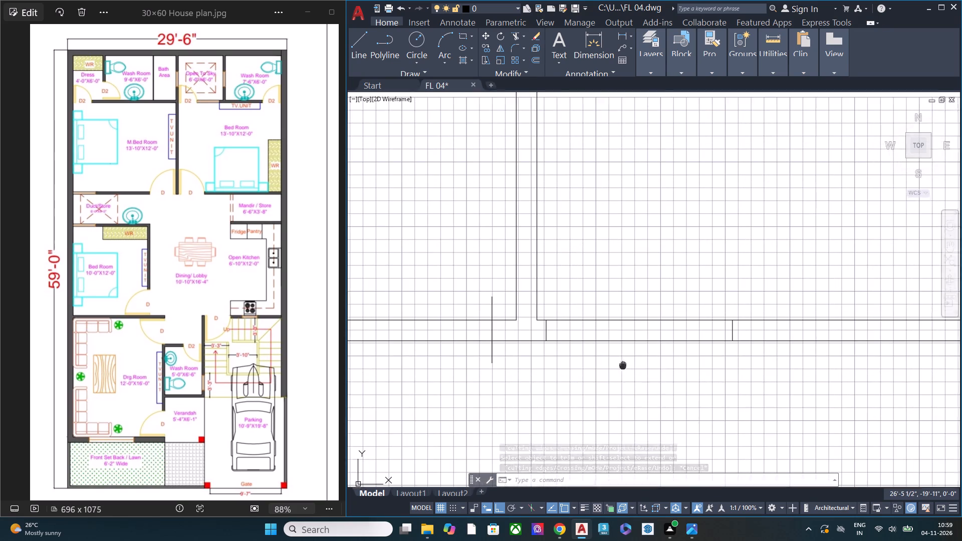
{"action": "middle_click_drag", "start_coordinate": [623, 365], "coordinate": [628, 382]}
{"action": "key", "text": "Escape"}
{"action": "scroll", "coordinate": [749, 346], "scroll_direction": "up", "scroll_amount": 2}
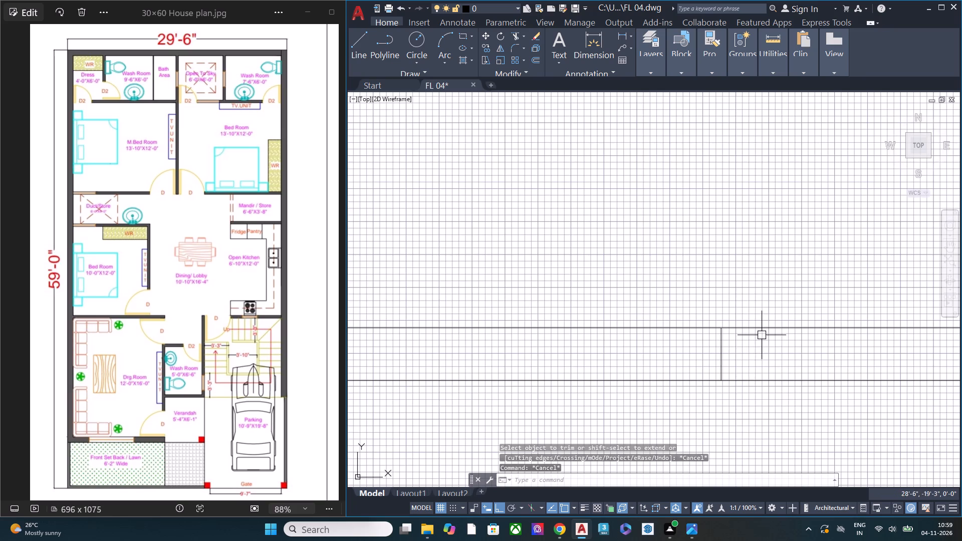
Draw a short vertical line across the Dress room's bottom wall, close to the outer side wall, to mark a door edge.
{"action": "scroll", "coordinate": [762, 339], "scroll_direction": "down", "scroll_amount": 2}
{"action": "scroll", "coordinate": [662, 308], "scroll_direction": "down", "scroll_amount": 3}
{"action": "middle_click_drag", "start_coordinate": [549, 291], "coordinate": [607, 428]}
{"action": "scroll", "coordinate": [592, 365], "scroll_direction": "down", "scroll_amount": 1}
{"action": "scroll", "coordinate": [520, 255], "scroll_direction": "up", "scroll_amount": 2}
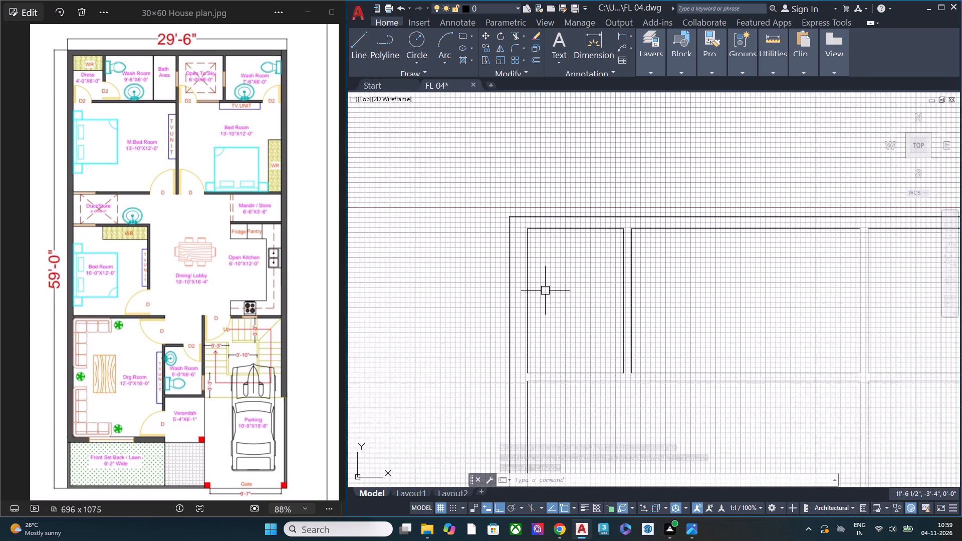
{"action": "middle_click_drag", "start_coordinate": [569, 378], "coordinate": [550, 329]}
{"action": "scroll", "coordinate": [546, 327], "scroll_direction": "up", "scroll_amount": 1}
{"action": "scroll", "coordinate": [521, 319], "scroll_direction": "down", "scroll_amount": 1}
{"action": "scroll", "coordinate": [521, 319], "scroll_direction": "up", "scroll_amount": 1}
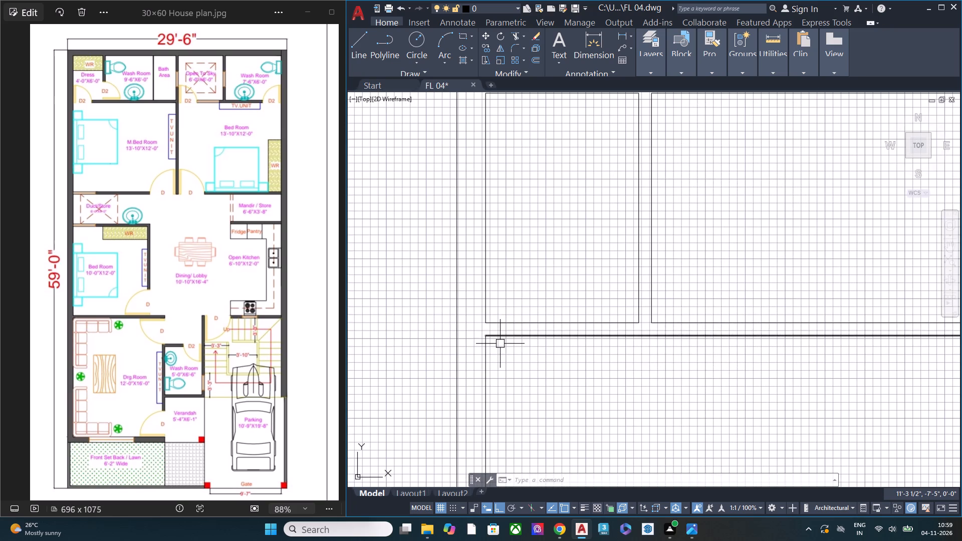
{"action": "type", "text": "L;"}
{"action": "key", "text": "space"}
{"action": "scroll", "coordinate": [492, 342], "scroll_direction": "up", "scroll_amount": 1}
{"action": "key", "text": "space"}
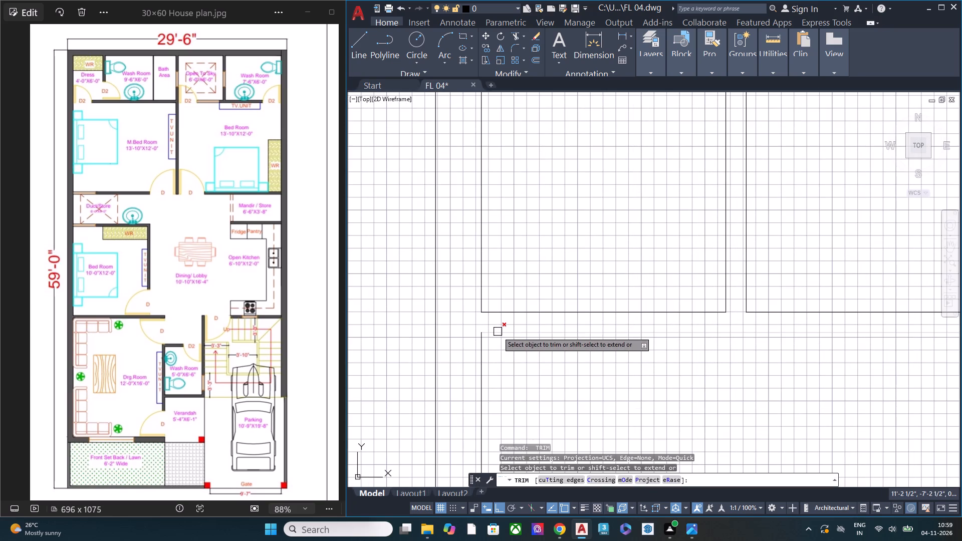
{"action": "key", "text": "Escape"}
{"action": "key", "text": "l"}
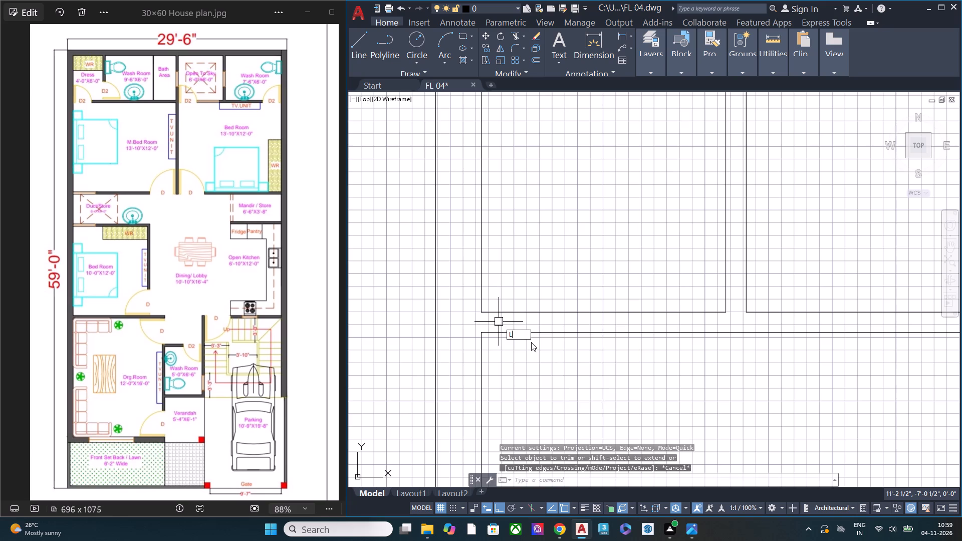
{"action": "left_click", "coordinate": [531, 342]}
{"action": "left_click", "coordinate": [493, 302]}
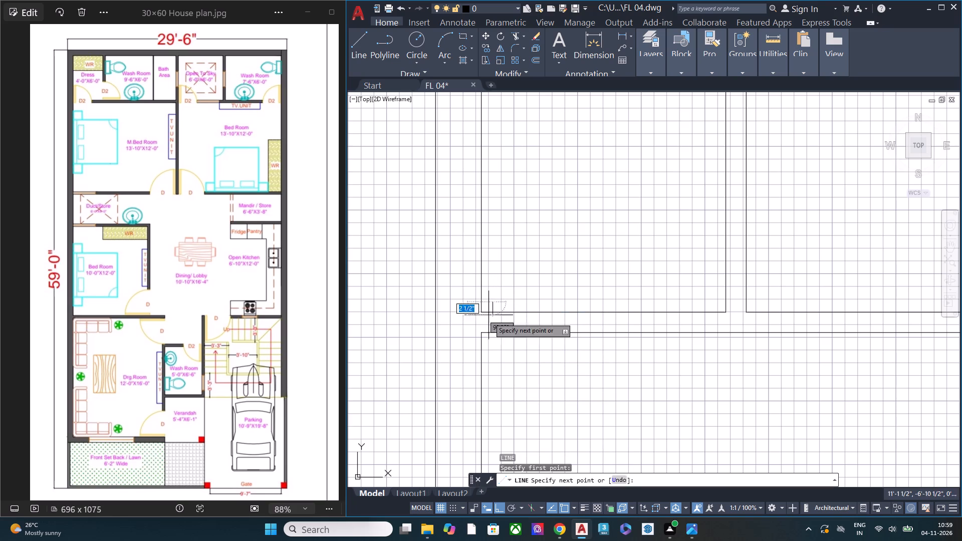
{"action": "left_click", "coordinate": [488, 352]}
{"action": "key", "text": "space"}
Offset the new vertical line 2'9" toward the Wash Room to mark the other edge of the Dress room's door opening.
{"action": "left_click", "coordinate": [497, 349]}
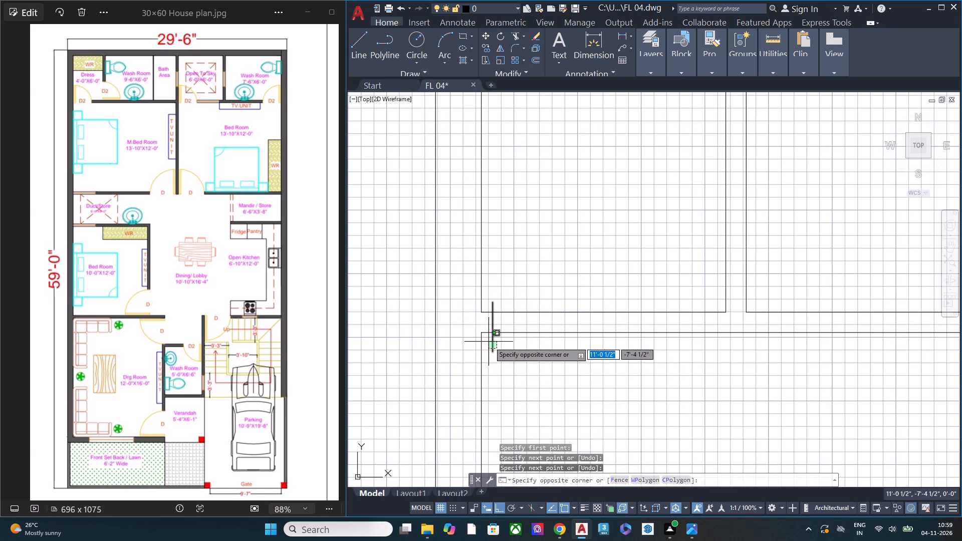
{"action": "left_click", "coordinate": [492, 342]}
{"action": "key", "text": "o"}
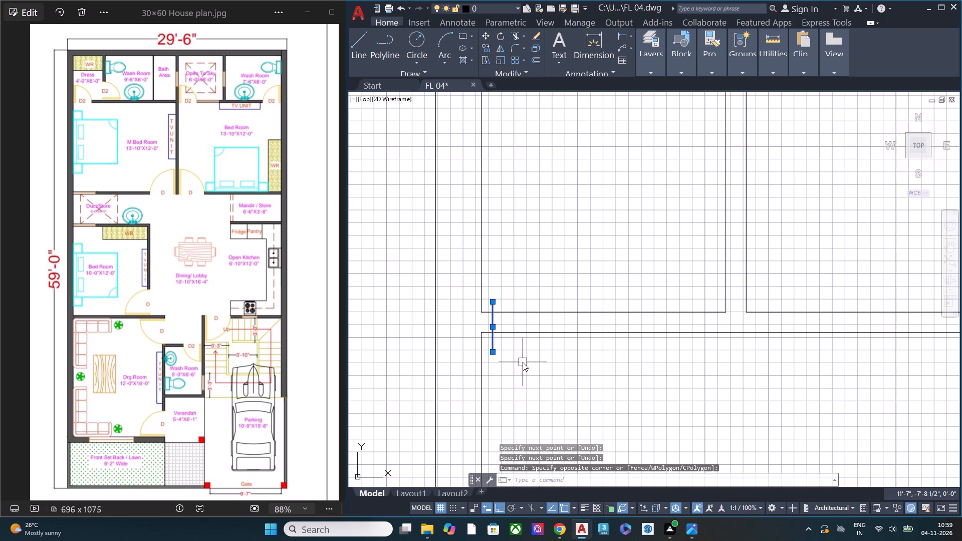
{"action": "left_click", "coordinate": [546, 383]}
{"action": "left_click", "coordinate": [494, 353]}
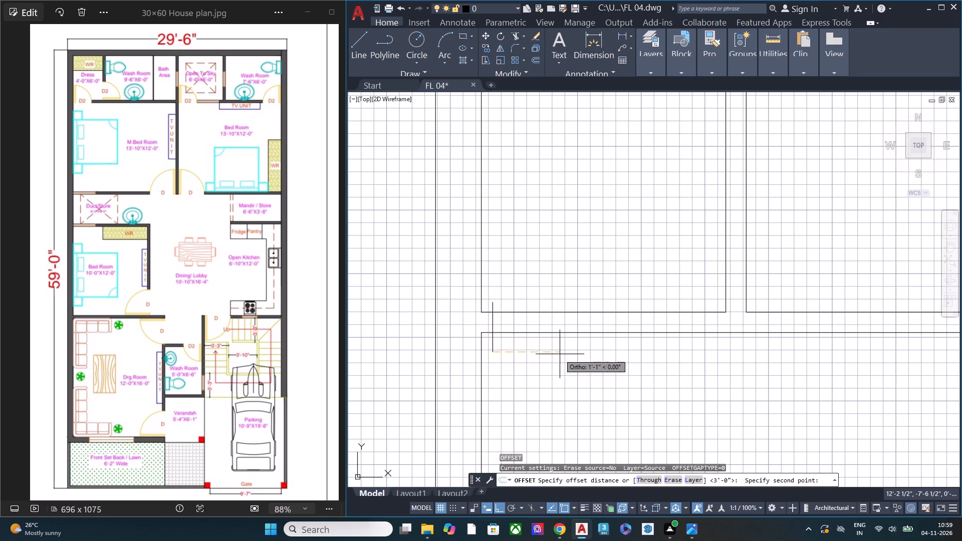
{"action": "key", "text": "Escape"}
{"action": "key", "text": "space"}
{"action": "key", "text": "space"}
{"action": "left_click", "coordinate": [493, 350]}
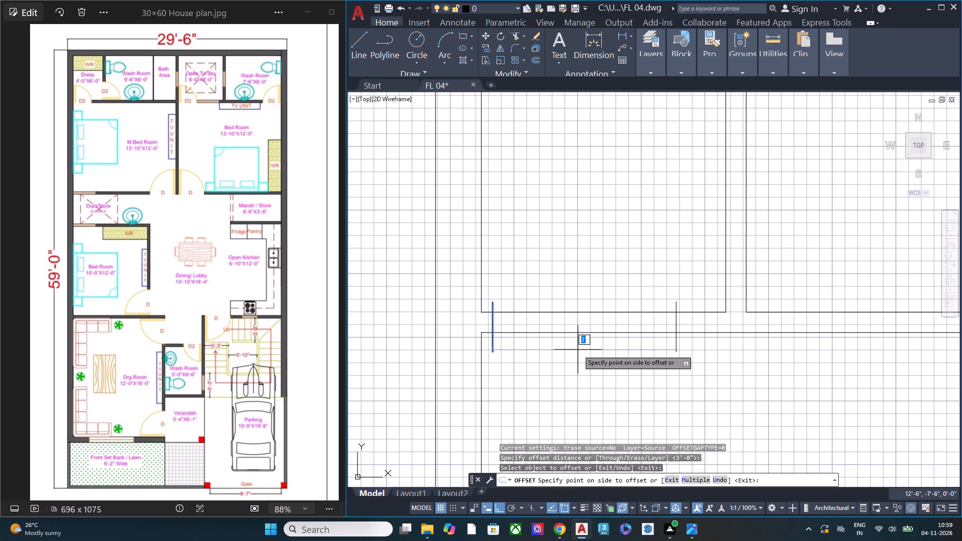
{"action": "type", "text": "2'9\""}
{"action": "key", "text": "Return"}
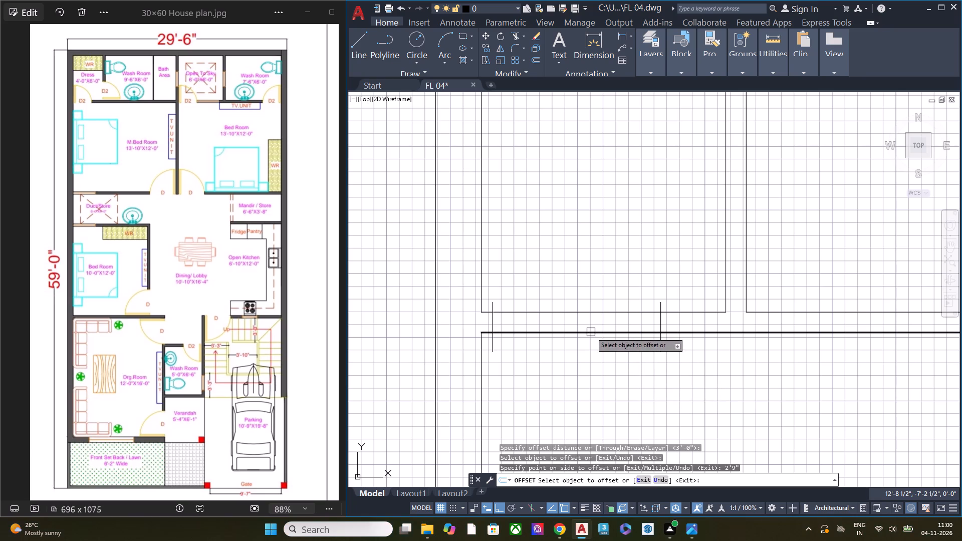
{"action": "key", "text": "space"}
Copy both Dress room door opening lines horizontally along the wall to a spot below the adjacent Wash Room.
{"action": "scroll", "coordinate": [681, 360], "scroll_direction": "up", "scroll_amount": 1}
{"action": "left_click", "coordinate": [685, 346]}
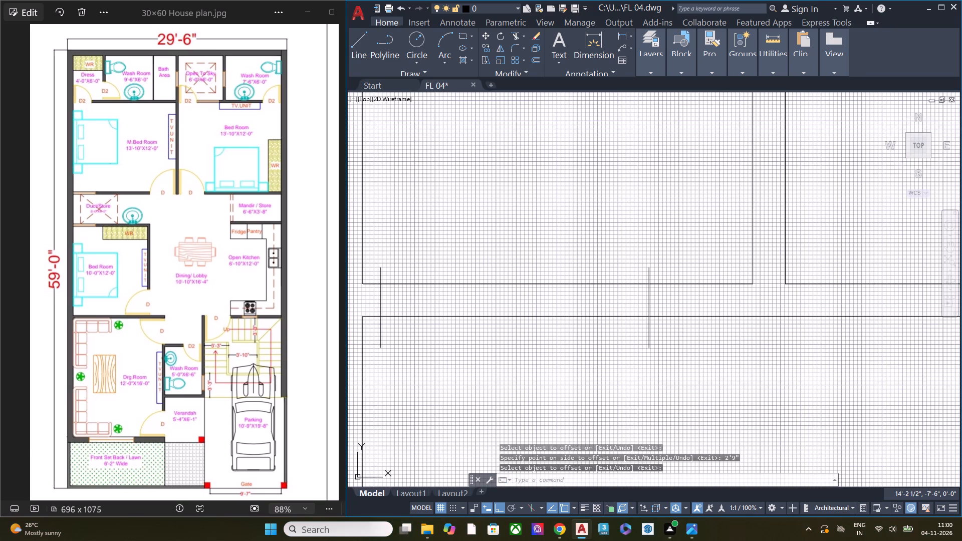
{"action": "left_click", "coordinate": [377, 337]}
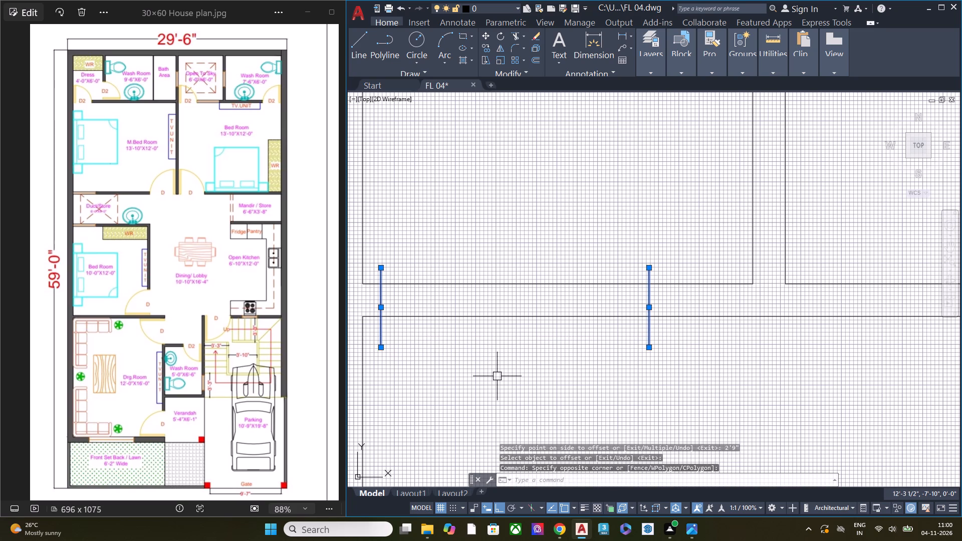
{"action": "key", "text": "c"}
{"action": "type", "text": "P"}
{"action": "key", "text": "space"}
{"action": "left_click", "coordinate": [457, 391]}
{"action": "scroll", "coordinate": [472, 380], "scroll_direction": "down", "scroll_amount": 3}
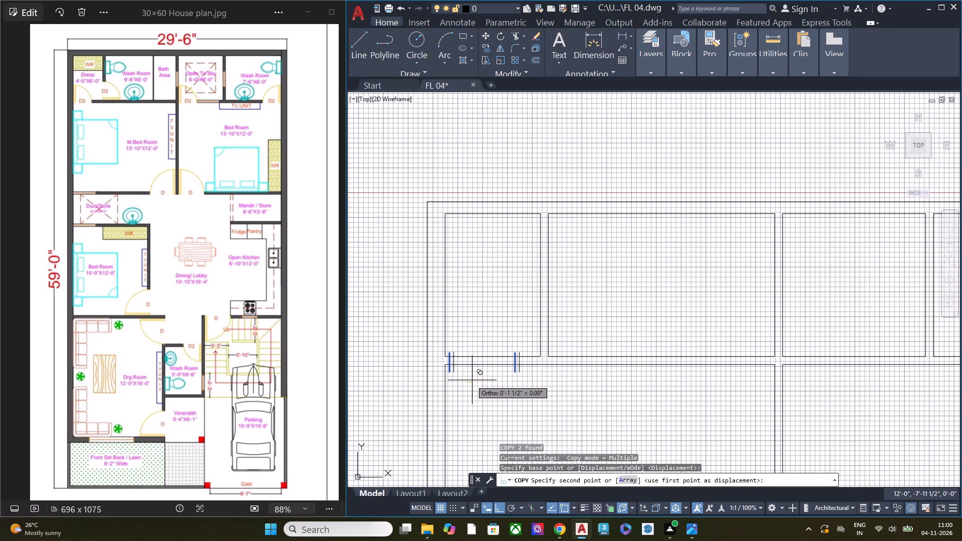
{"action": "left_click", "coordinate": [576, 377]}
{"action": "key", "text": "Escape"}
Rotate the copied pair of door opening lines a quarter turn so that both lie horizontal.
{"action": "scroll", "coordinate": [619, 378], "scroll_direction": "up", "scroll_amount": 4}
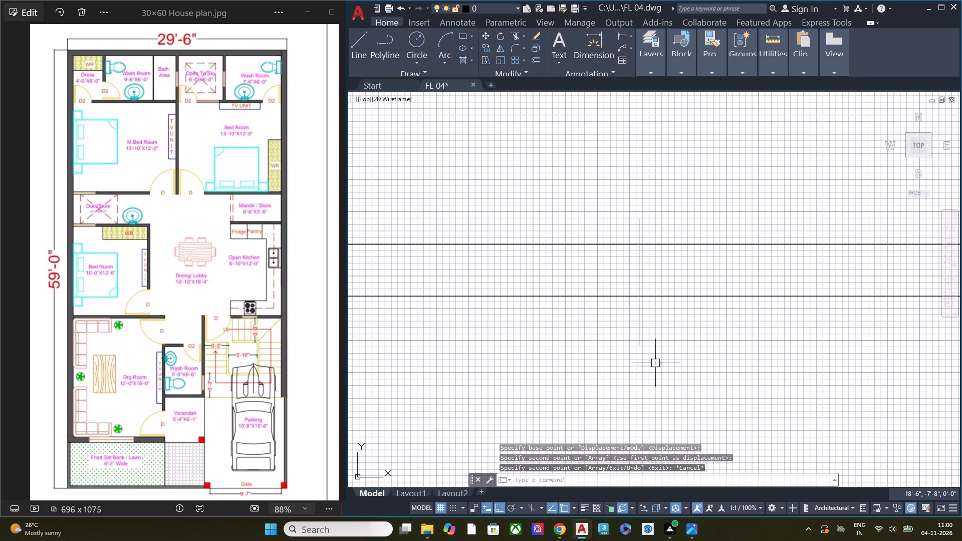
{"action": "left_click", "coordinate": [657, 362]}
{"action": "scroll", "coordinate": [617, 336], "scroll_direction": "down", "scroll_amount": 2}
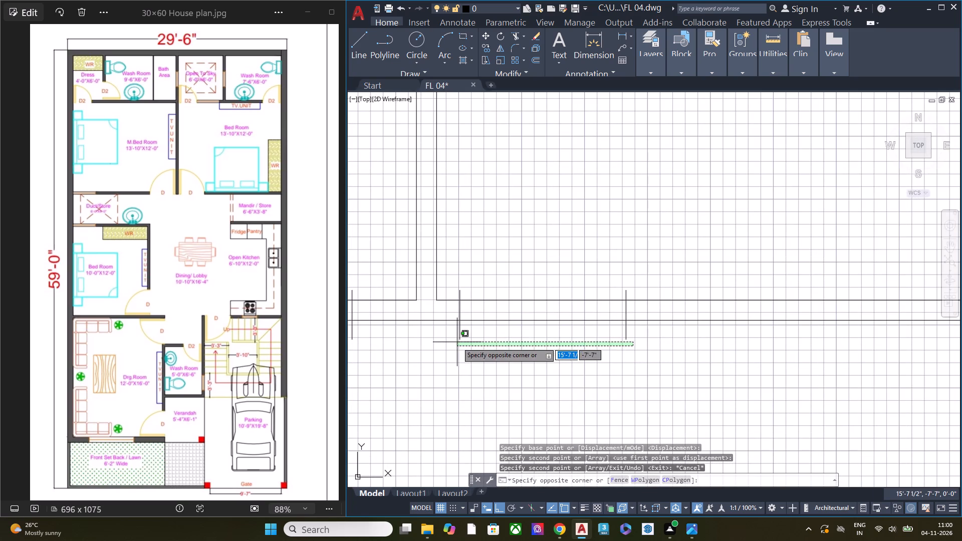
{"action": "left_click", "coordinate": [449, 335]}
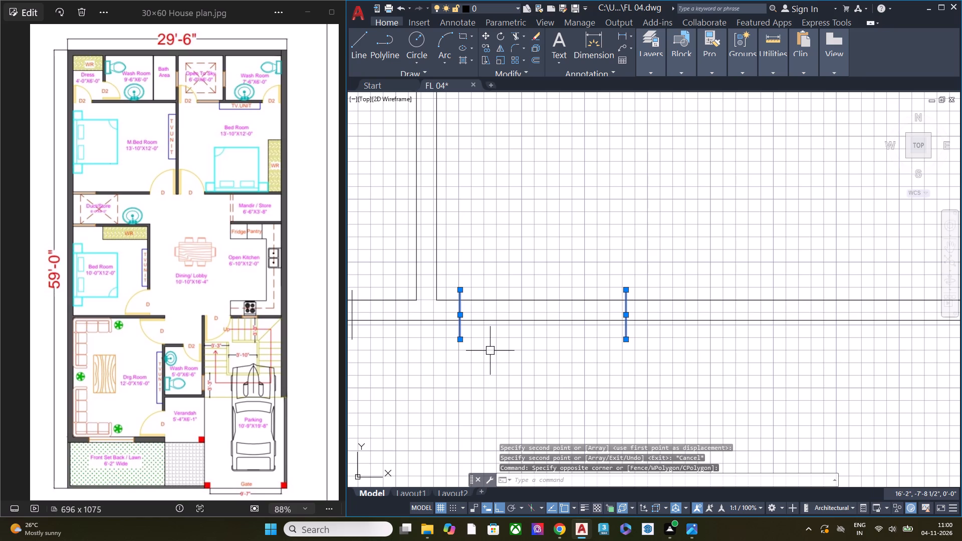
{"action": "key", "text": "r"}
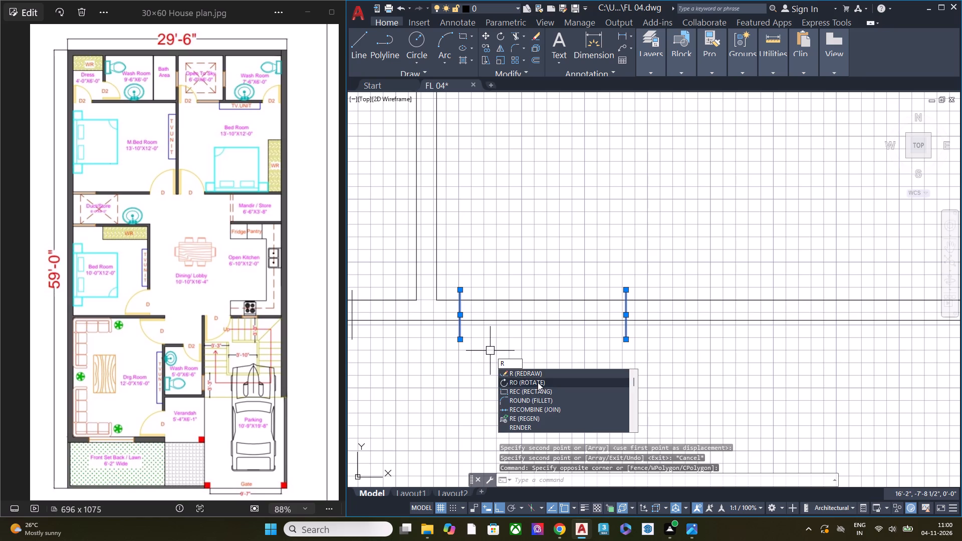
{"action": "left_click", "coordinate": [538, 382]}
{"action": "left_click", "coordinate": [603, 342]}
{"action": "left_click", "coordinate": [602, 378]}
{"action": "scroll", "coordinate": [593, 371], "scroll_direction": "down", "scroll_amount": 2}
{"action": "key", "text": "Escape"}
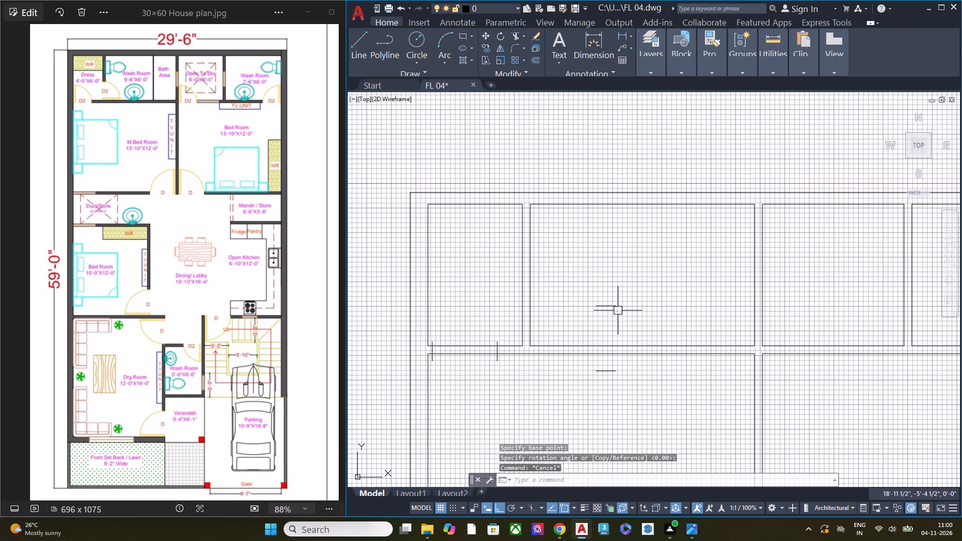
Move the two horizontal lines sideways onto the dividing wall between the Dress room and the Wash Room.
{"action": "left_click", "coordinate": [634, 325]}
{"action": "left_click", "coordinate": [580, 283]}
{"action": "left_click", "coordinate": [636, 386]}
{"action": "left_click", "coordinate": [581, 368]}
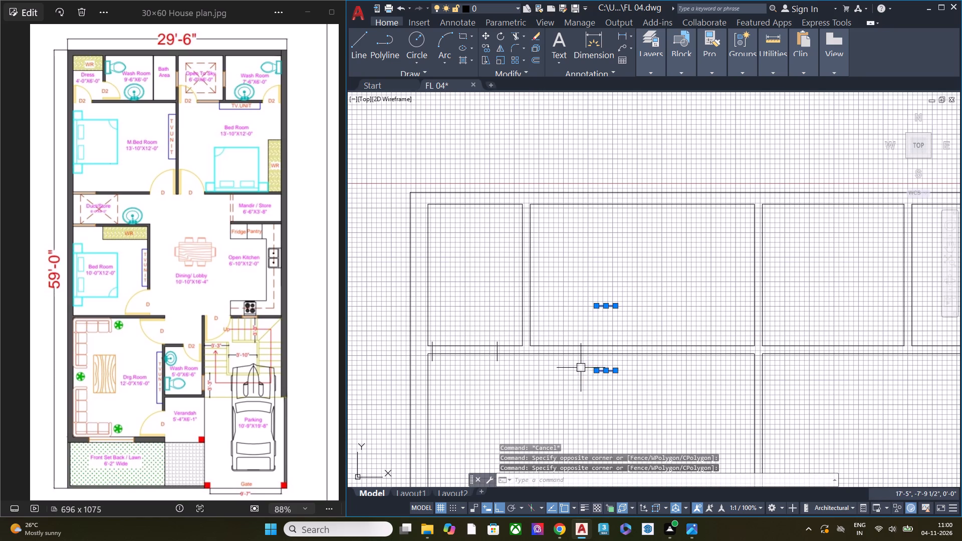
{"action": "key", "text": "m"}
{"action": "key", "text": "space"}
{"action": "left_click", "coordinate": [631, 379]}
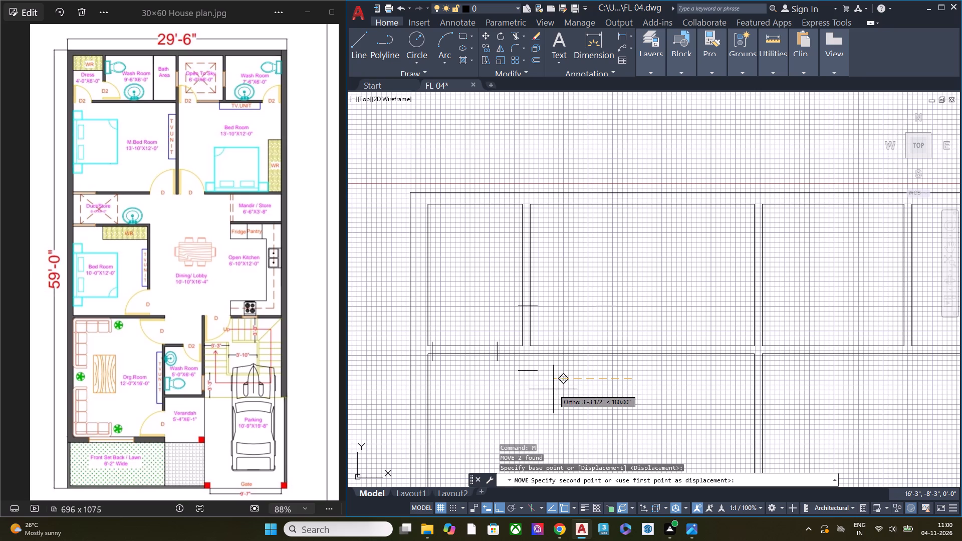
{"action": "left_click", "coordinate": [553, 389]}
Move the horizontal pair up about 1'-3 1/2" so the lower line sits just above the Dress room's bottom wall.
{"action": "scroll", "coordinate": [527, 374], "scroll_direction": "up", "scroll_amount": 2}
{"action": "left_click", "coordinate": [550, 387]}
{"action": "left_click", "coordinate": [513, 358]}
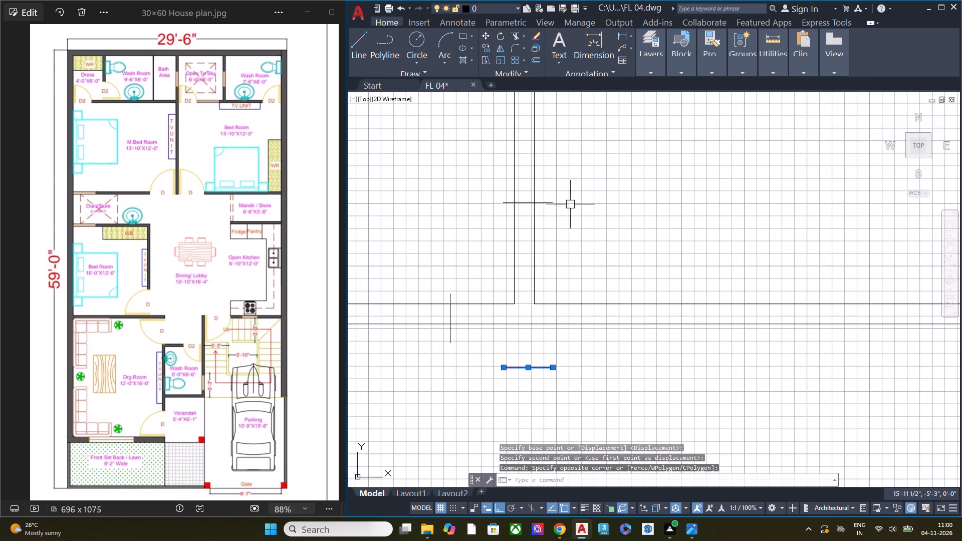
{"action": "left_click", "coordinate": [557, 210]}
{"action": "left_click", "coordinate": [544, 187]}
{"action": "type", "text": "M"}
{"action": "key", "text": "space"}
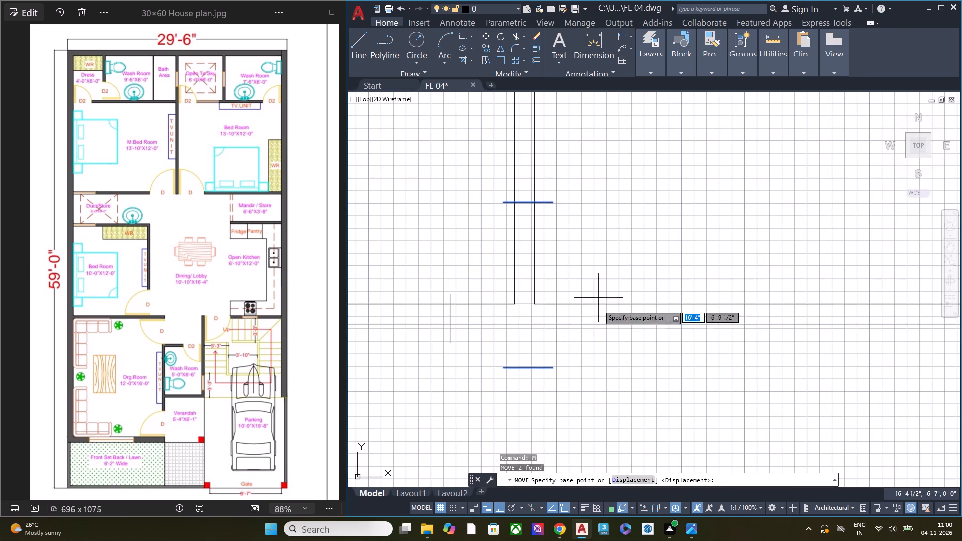
{"action": "left_click", "coordinate": [601, 394]}
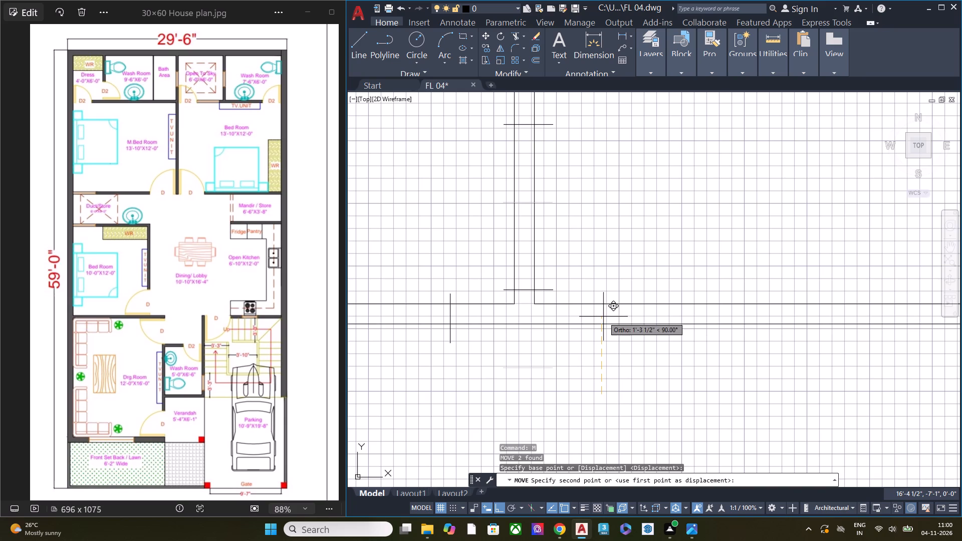
{"action": "left_click", "coordinate": [603, 316]}
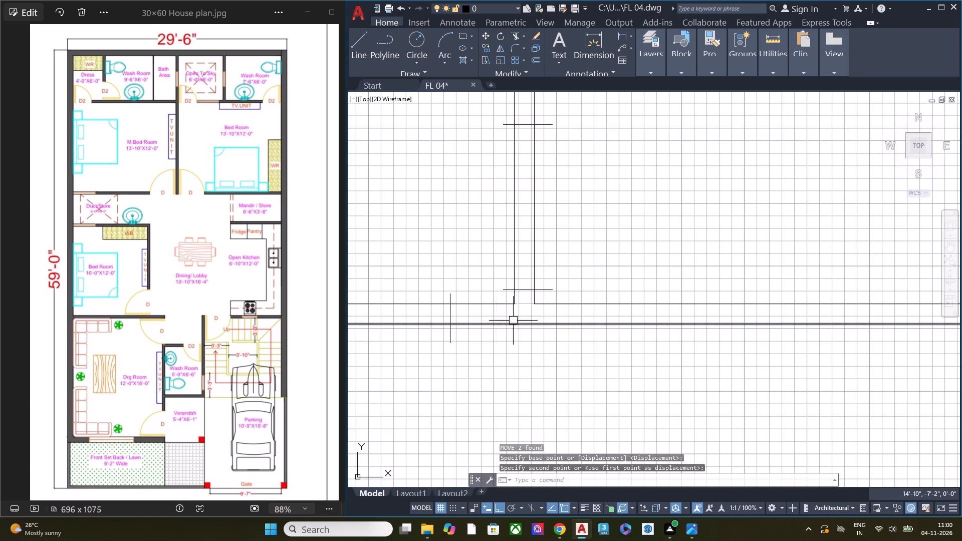
Copy all four Dress room door opening lines horizontally across the plan toward the Open To Sky area and the second Wash Room.
{"action": "middle_click_drag", "start_coordinate": [628, 272], "coordinate": [646, 346]}
{"action": "scroll", "coordinate": [647, 342], "scroll_direction": "down", "scroll_amount": 2}
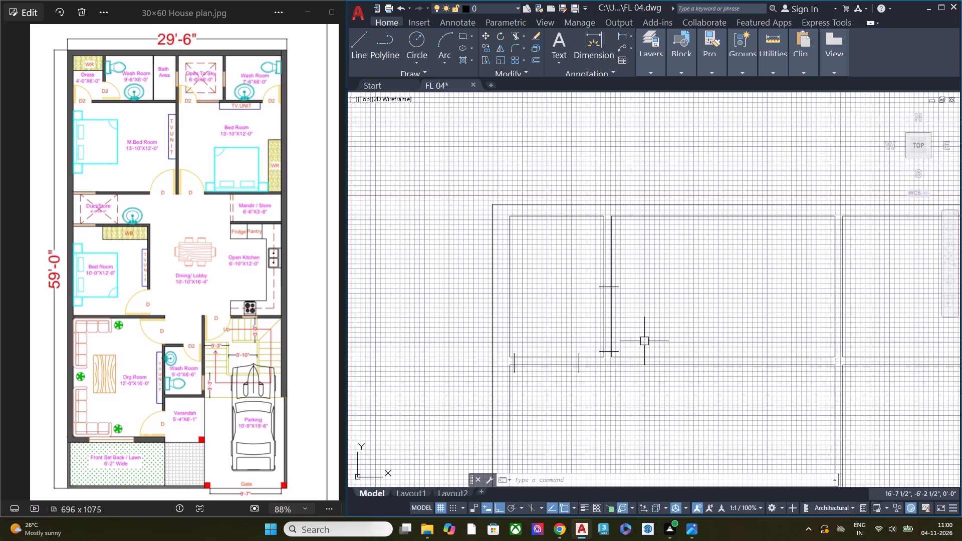
{"action": "scroll", "coordinate": [606, 266], "scroll_direction": "up", "scroll_amount": 1}
{"action": "middle_click_drag", "start_coordinate": [636, 326], "coordinate": [583, 295]}
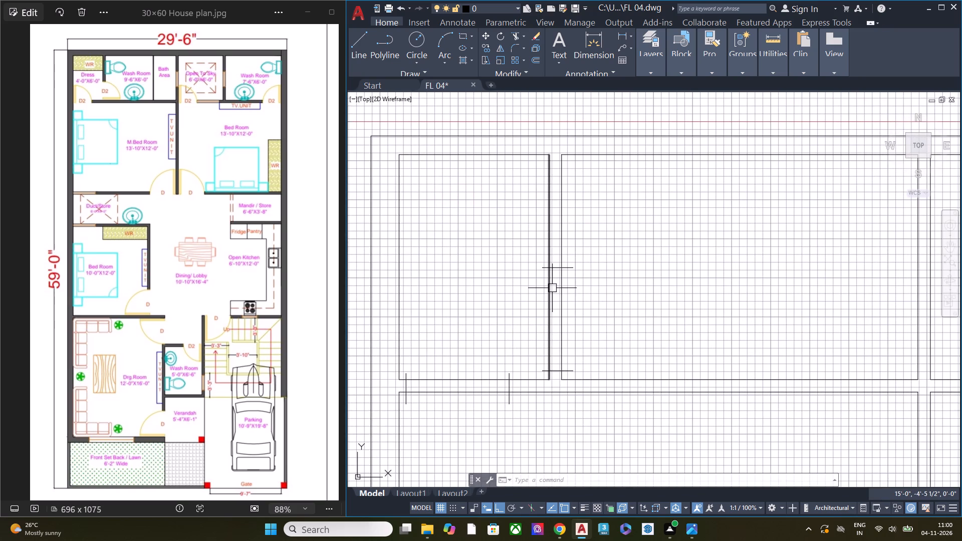
{"action": "scroll", "coordinate": [552, 288], "scroll_direction": "down", "scroll_amount": 2}
{"action": "scroll", "coordinate": [552, 288], "scroll_direction": "up", "scroll_amount": 1}
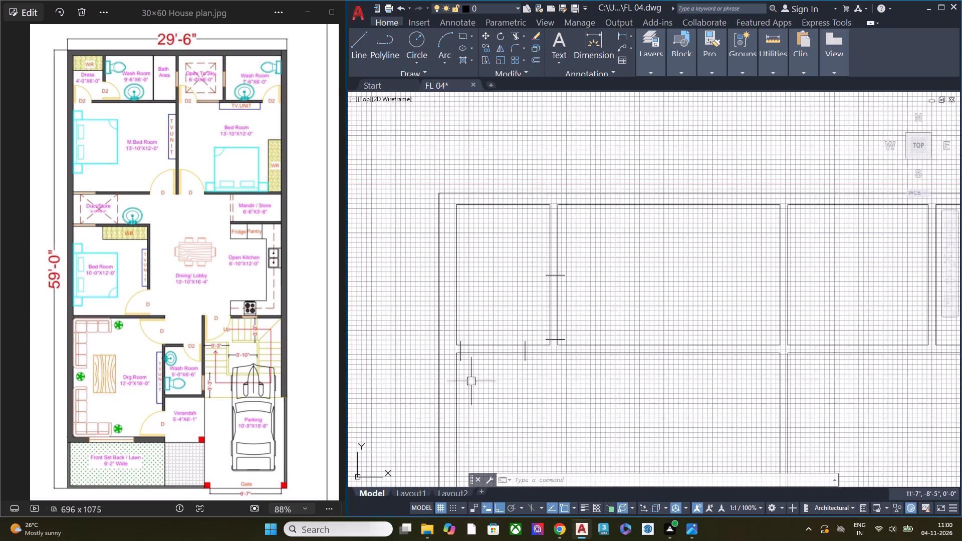
{"action": "middle_click_drag", "start_coordinate": [470, 381], "coordinate": [551, 385]}
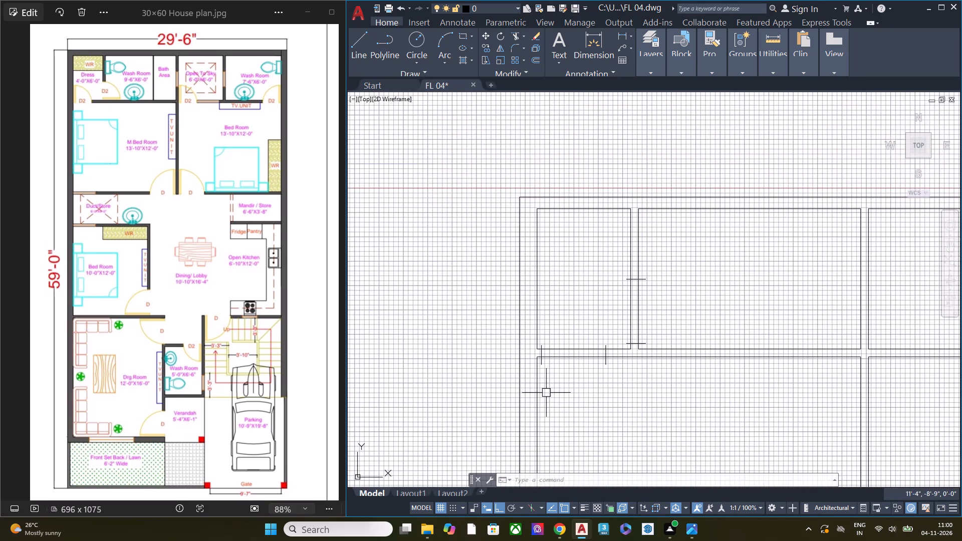
{"action": "scroll", "coordinate": [559, 366], "scroll_direction": "up", "scroll_amount": 3}
{"action": "left_click", "coordinate": [749, 379]}
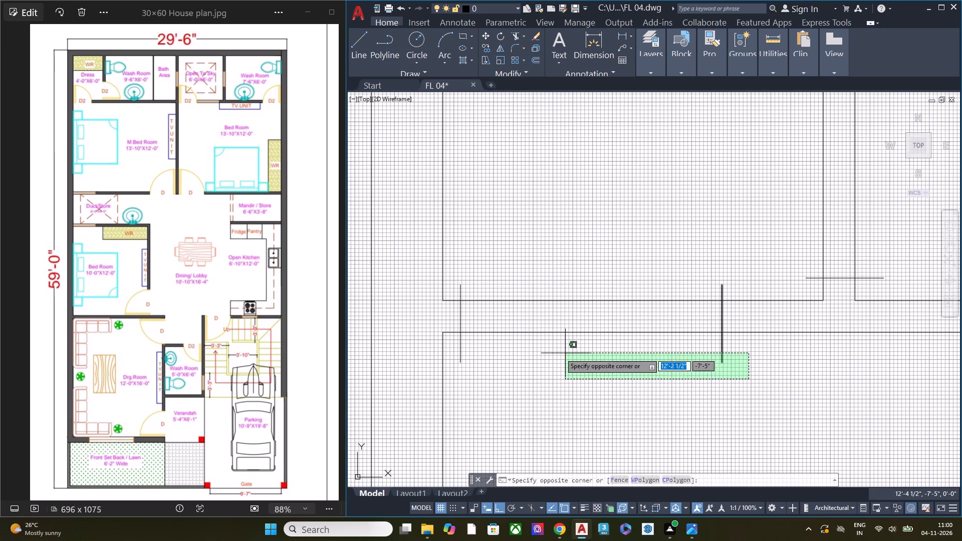
{"action": "left_click", "coordinate": [457, 353]}
{"action": "scroll", "coordinate": [629, 353], "scroll_direction": "down", "scroll_amount": 2}
{"action": "scroll", "coordinate": [757, 316], "scroll_direction": "up", "scroll_amount": 1}
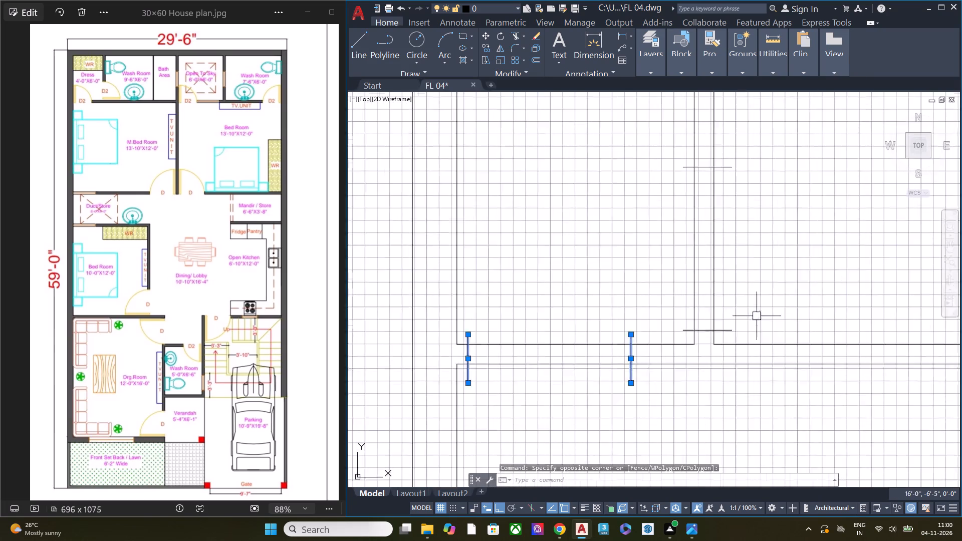
{"action": "scroll", "coordinate": [757, 316], "scroll_direction": "up", "scroll_amount": 1}
{"action": "left_click", "coordinate": [723, 345]}
{"action": "middle_click_drag", "start_coordinate": [710, 268], "coordinate": [715, 364]}
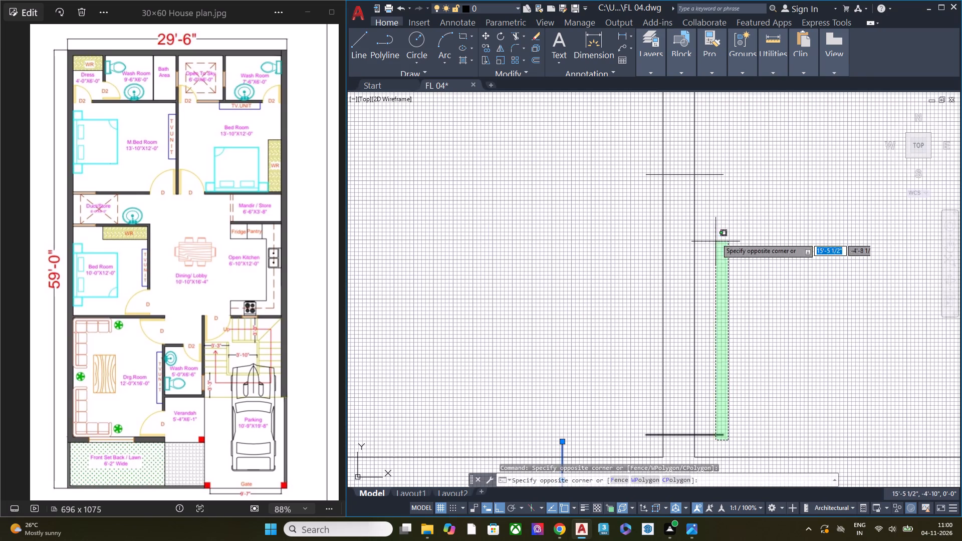
{"action": "left_click", "coordinate": [708, 166]}
{"action": "scroll", "coordinate": [683, 216], "scroll_direction": "down", "scroll_amount": 2}
{"action": "key", "text": "c"}
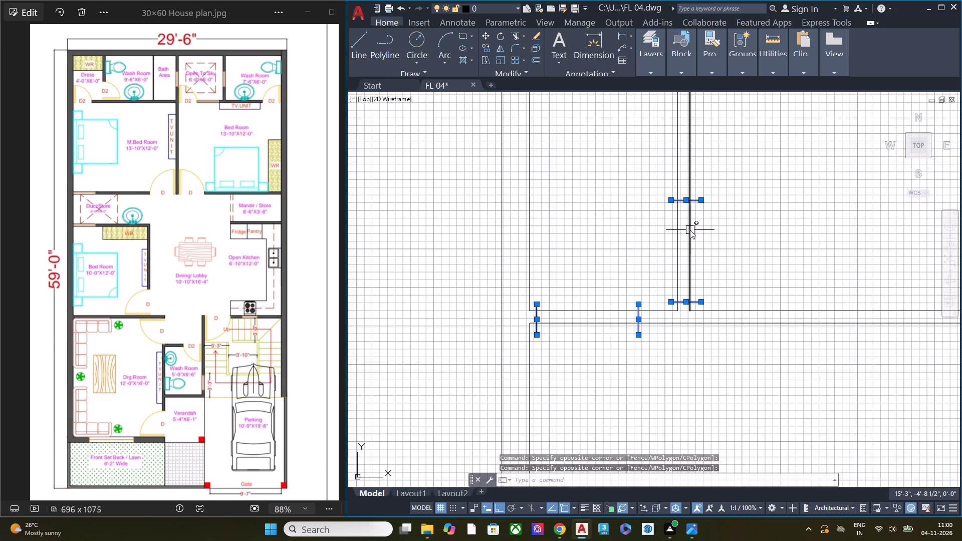
{"action": "key", "text": "p"}
{"action": "left_click", "coordinate": [729, 251]}
{"action": "key", "text": "space"}
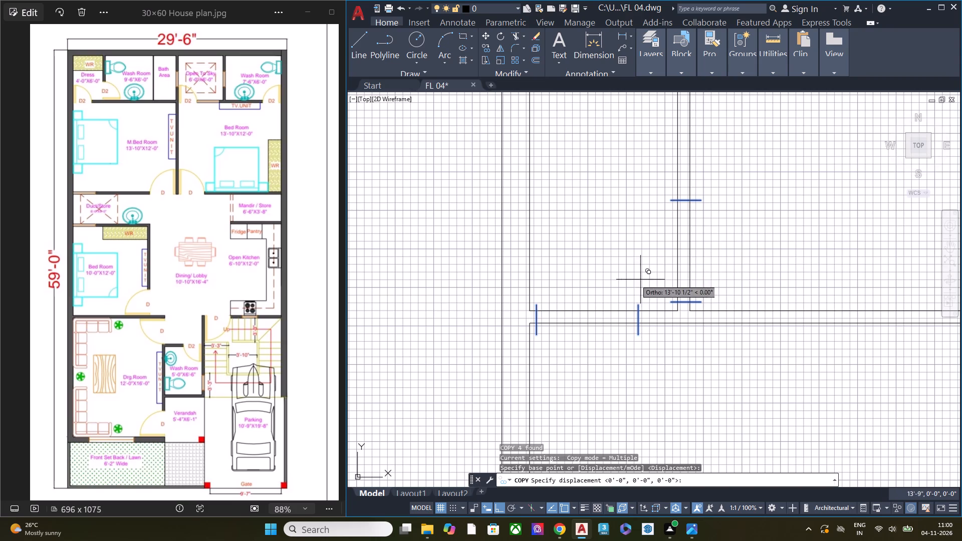
{"action": "left_click", "coordinate": [617, 280]}
{"action": "scroll", "coordinate": [570, 282], "scroll_direction": "down", "scroll_amount": 4}
{"action": "scroll", "coordinate": [676, 280], "scroll_direction": "up", "scroll_amount": 1}
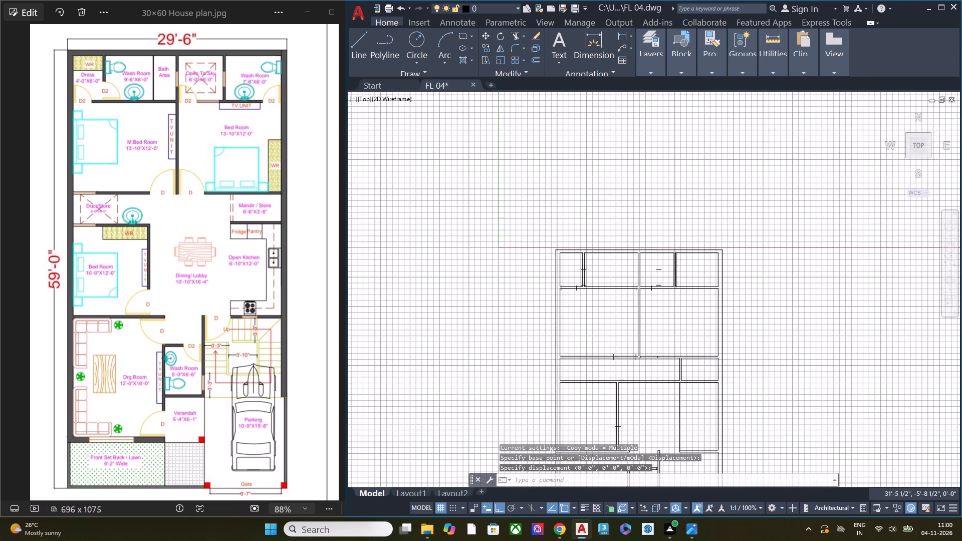
{"action": "scroll", "coordinate": [650, 280], "scroll_direction": "up", "scroll_amount": 1}
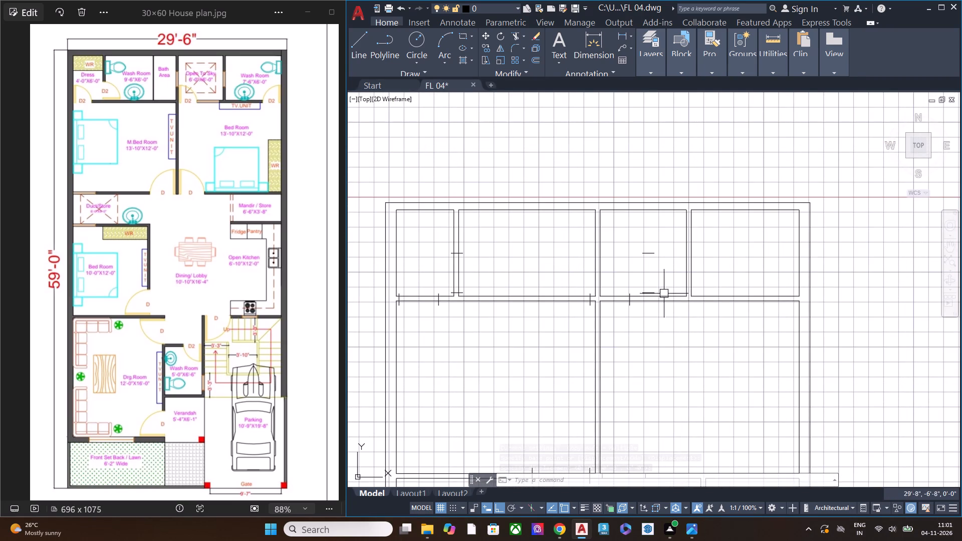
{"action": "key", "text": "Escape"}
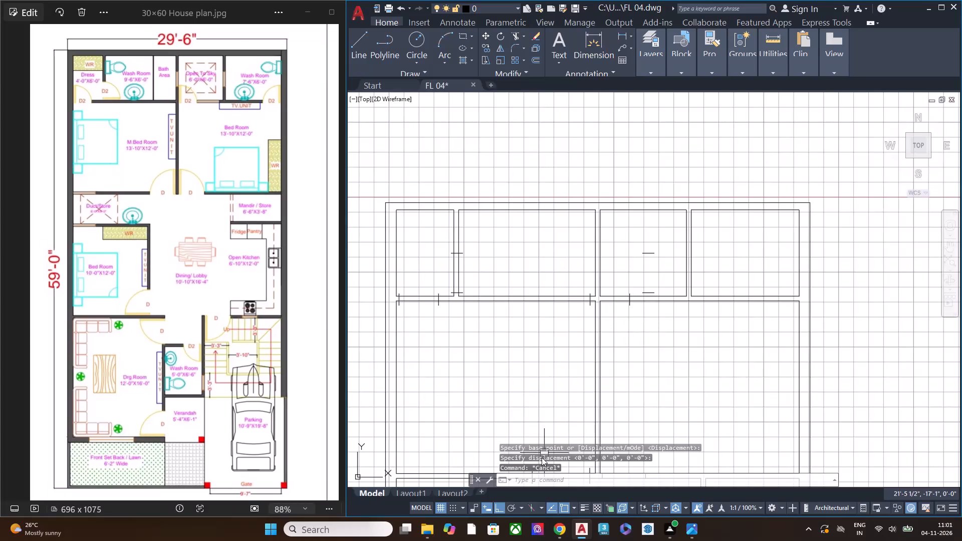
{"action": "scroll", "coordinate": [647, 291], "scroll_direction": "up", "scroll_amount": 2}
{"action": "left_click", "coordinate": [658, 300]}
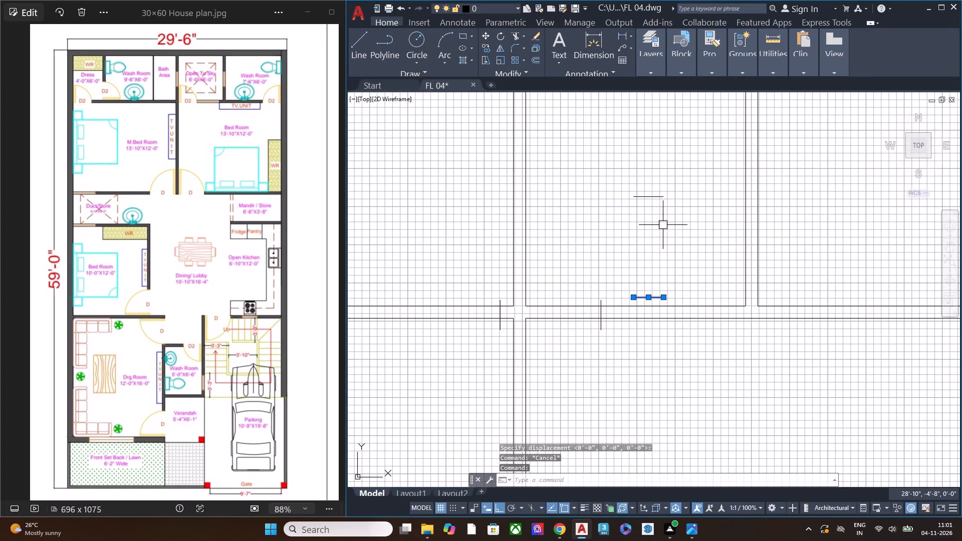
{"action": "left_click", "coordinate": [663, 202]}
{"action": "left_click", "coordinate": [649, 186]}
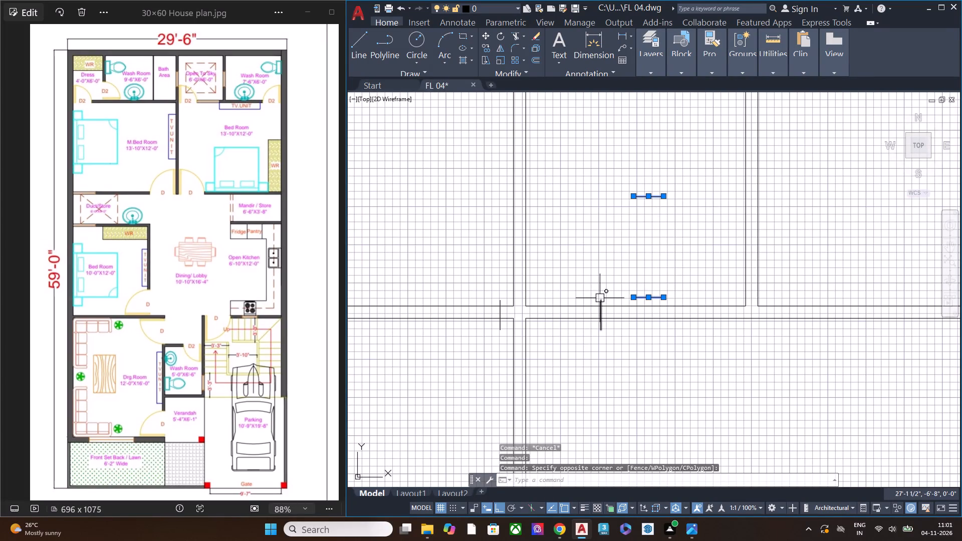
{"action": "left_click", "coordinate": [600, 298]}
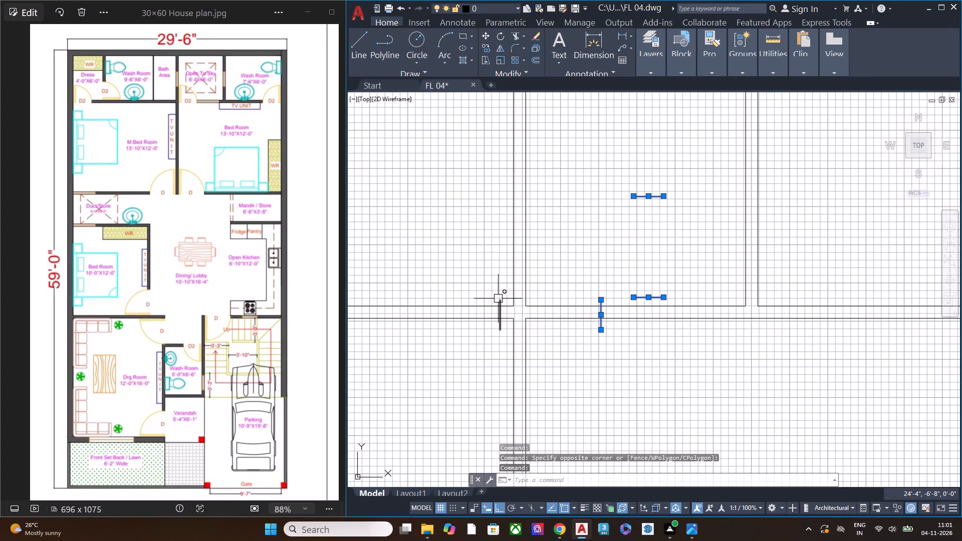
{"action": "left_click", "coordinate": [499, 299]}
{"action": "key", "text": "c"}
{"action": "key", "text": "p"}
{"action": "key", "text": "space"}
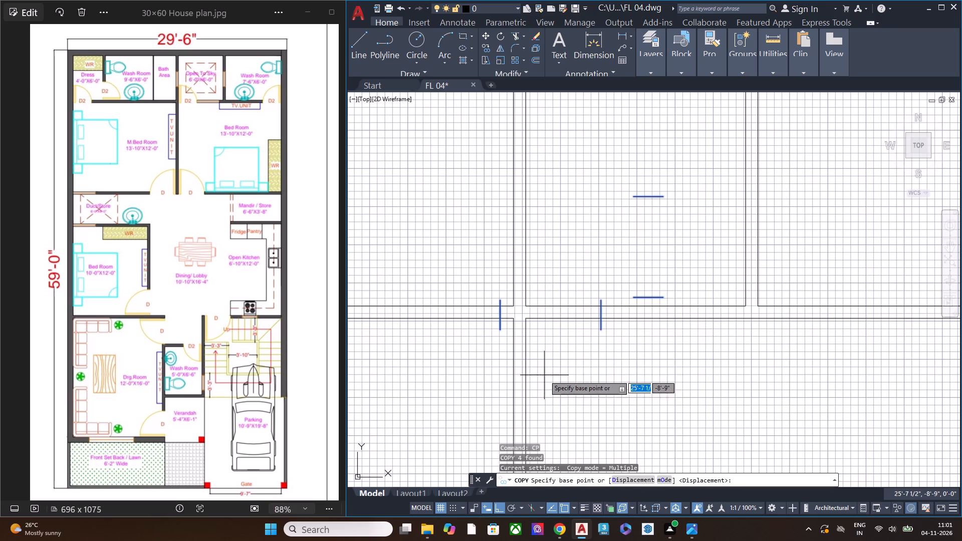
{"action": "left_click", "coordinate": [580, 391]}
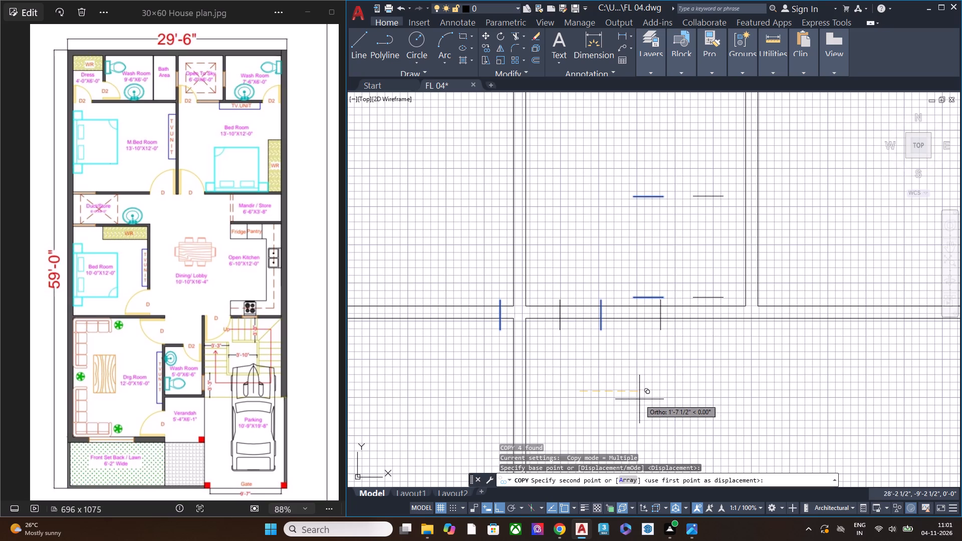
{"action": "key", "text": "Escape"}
Move all four copied door opening lines about 11 1/2" horizontally so the vertical pair sits within the Open To Sky bottom wall.
{"action": "left_click", "coordinate": [598, 329]}
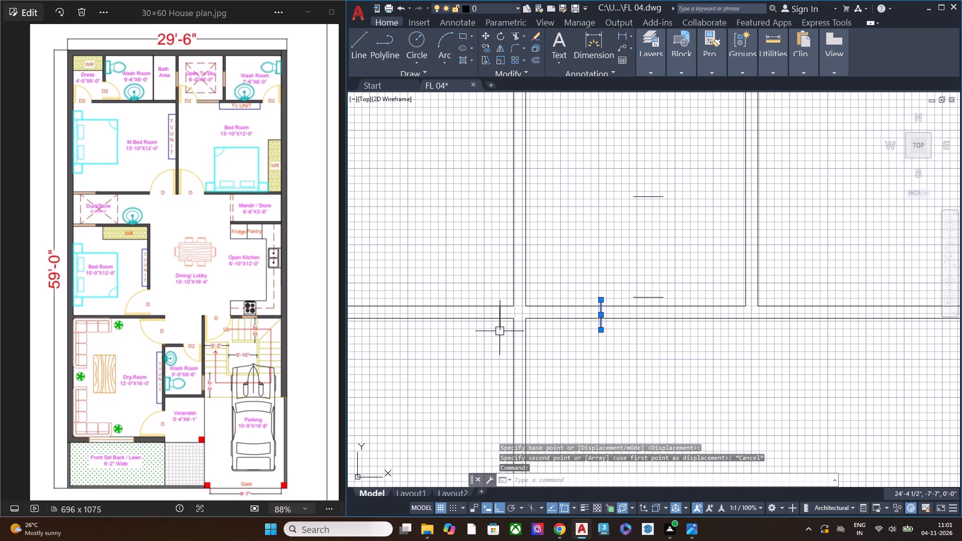
{"action": "left_click", "coordinate": [500, 331]}
{"action": "left_click", "coordinate": [633, 300]}
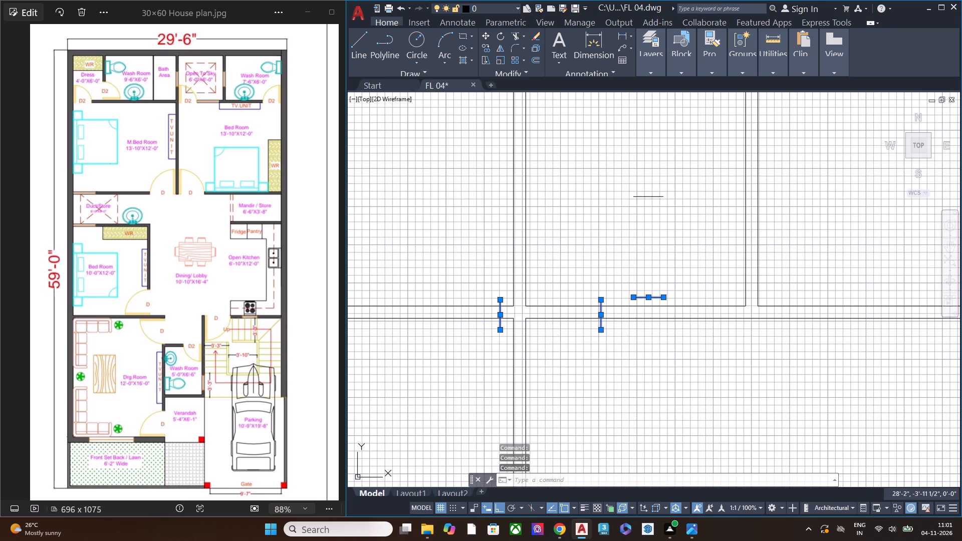
{"action": "left_click", "coordinate": [639, 199]}
{"action": "key", "text": "m"}
{"action": "key", "text": "space"}
{"action": "left_click", "coordinate": [617, 409]}
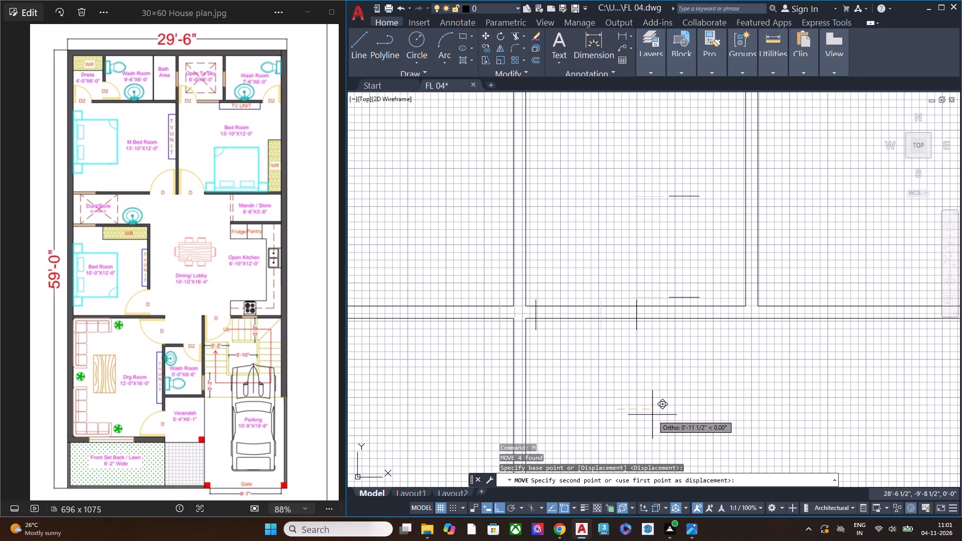
{"action": "left_click", "coordinate": [652, 415]}
Move the horizontal pair of door lines sideways from the Open To Sky area into the second Wash Room.
{"action": "left_click", "coordinate": [687, 299]}
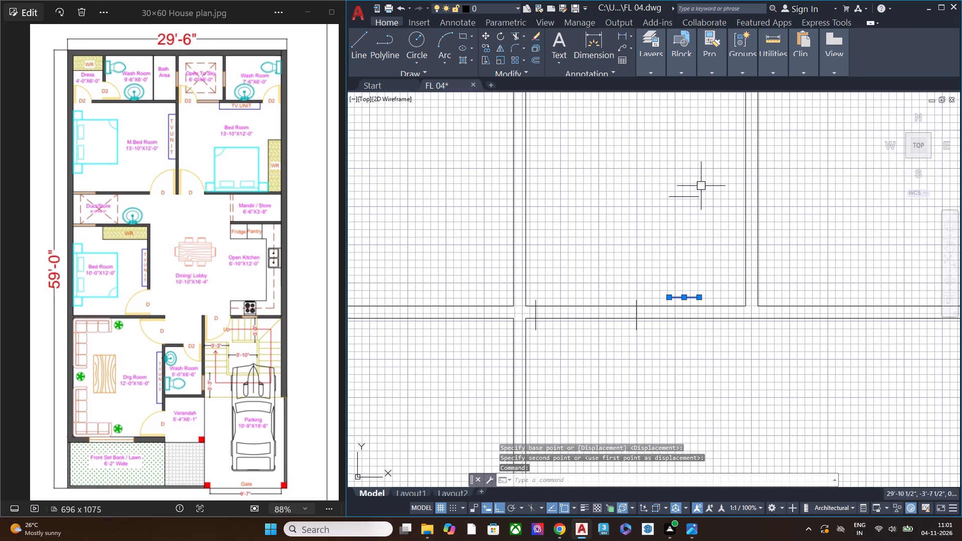
{"action": "left_click", "coordinate": [691, 195]}
{"action": "type", "text": "M"}
{"action": "key", "text": "space"}
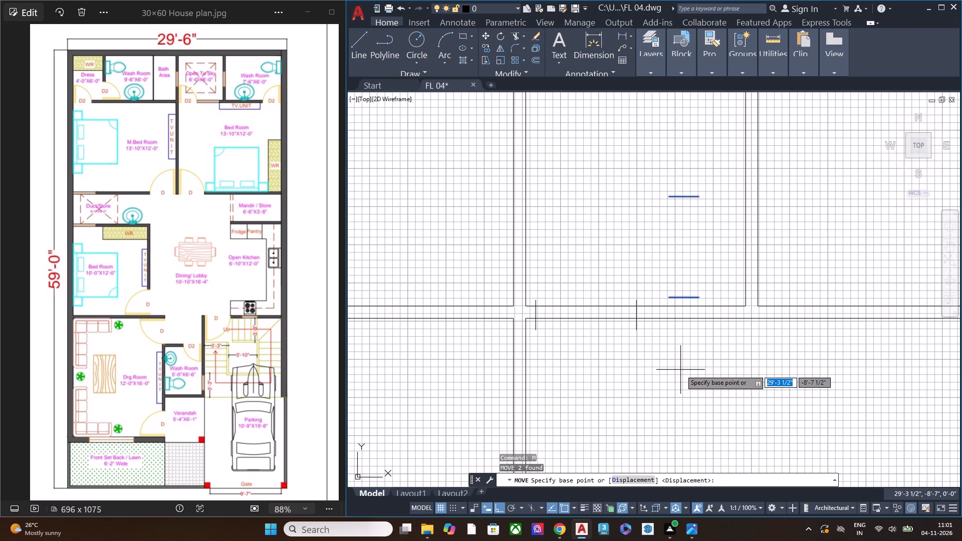
{"action": "left_click", "coordinate": [688, 384]}
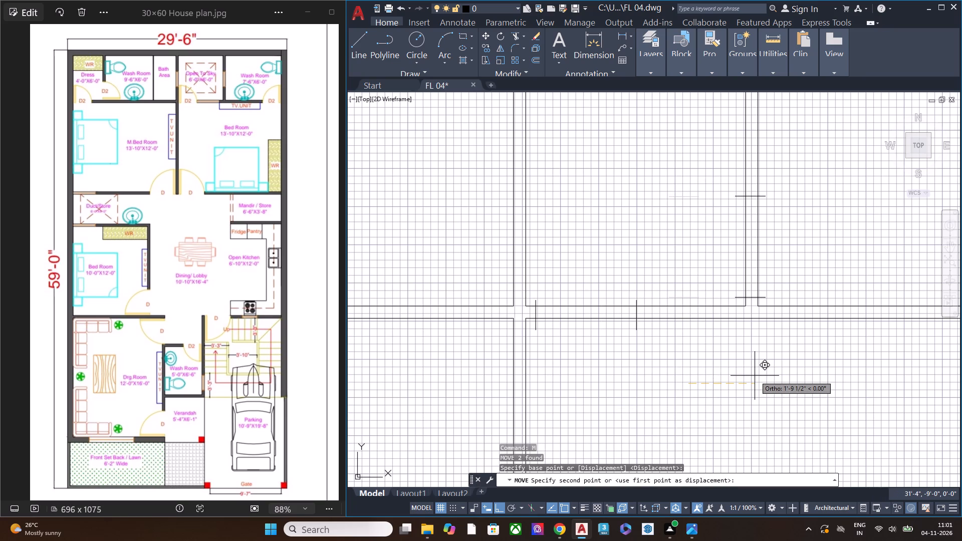
{"action": "scroll", "coordinate": [686, 376], "scroll_direction": "down", "scroll_amount": 1}
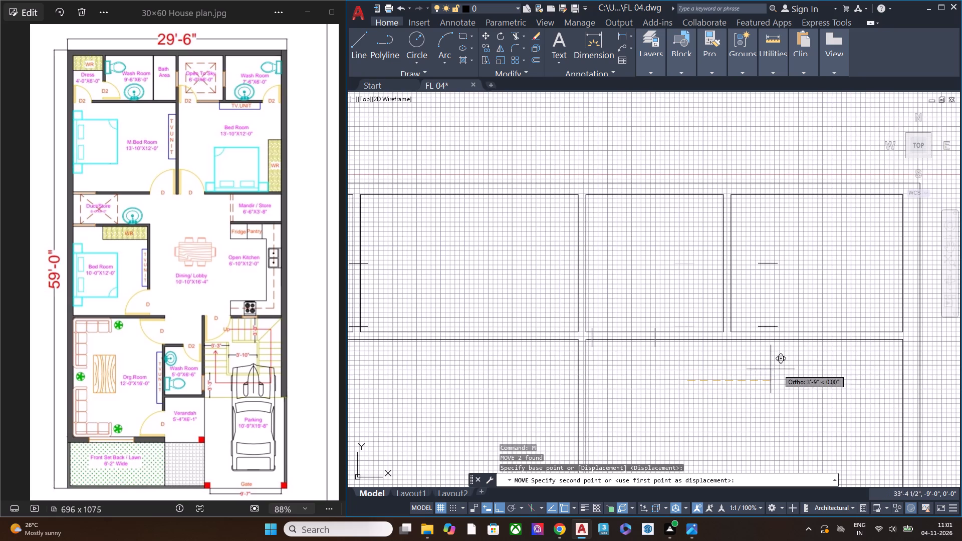
{"action": "left_click", "coordinate": [828, 360]}
Rotate the pair of door lines in the second Wash Room a quarter turn so that both stand vertical.
{"action": "scroll", "coordinate": [778, 364], "scroll_direction": "down", "scroll_amount": 1}
{"action": "middle_click_drag", "start_coordinate": [824, 362], "coordinate": [668, 359]}
{"action": "scroll", "coordinate": [668, 332], "scroll_direction": "up", "scroll_amount": 2}
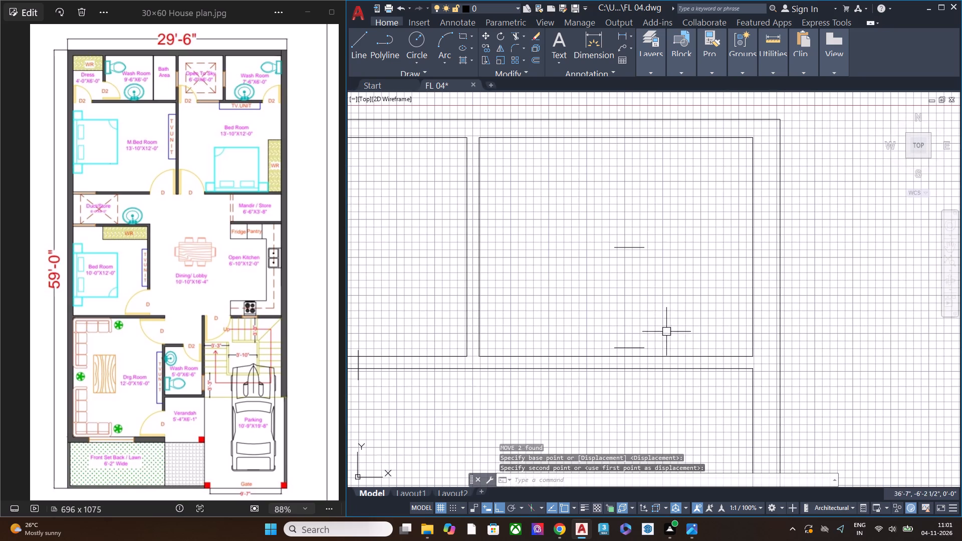
{"action": "left_click", "coordinate": [644, 348]}
{"action": "left_click", "coordinate": [641, 246]}
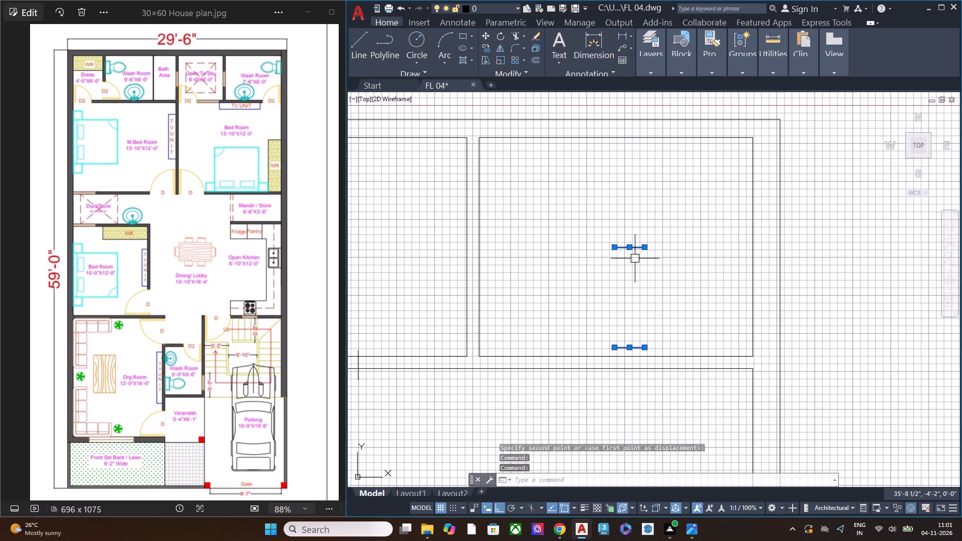
{"action": "key", "text": "r"}
{"action": "left_click", "coordinate": [673, 288]}
{"action": "left_click", "coordinate": [686, 265]}
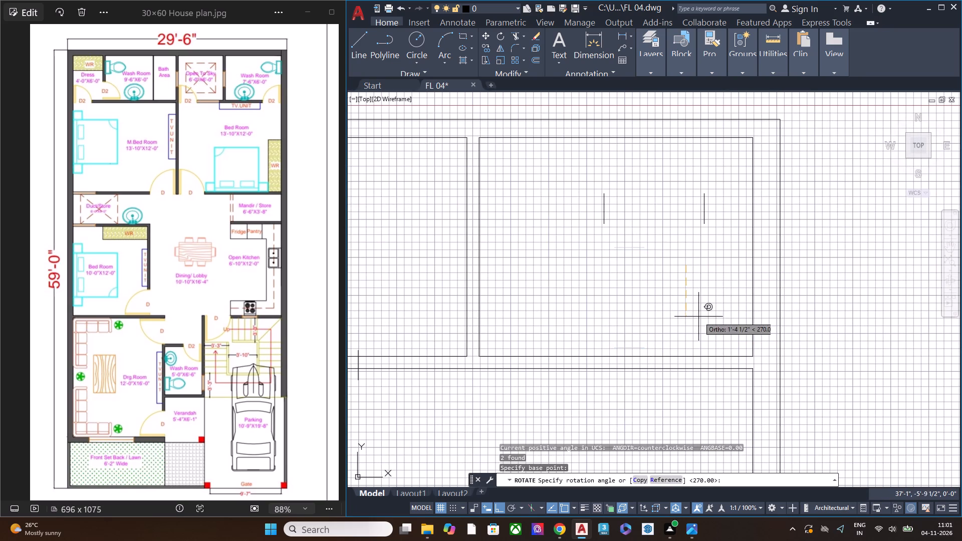
{"action": "left_click", "coordinate": [698, 317]}
Move the vertical pair down about 4'-2" so it crosses the second Wash Room's bottom wall.
{"action": "left_click", "coordinate": [720, 252]}
{"action": "left_click", "coordinate": [593, 183]}
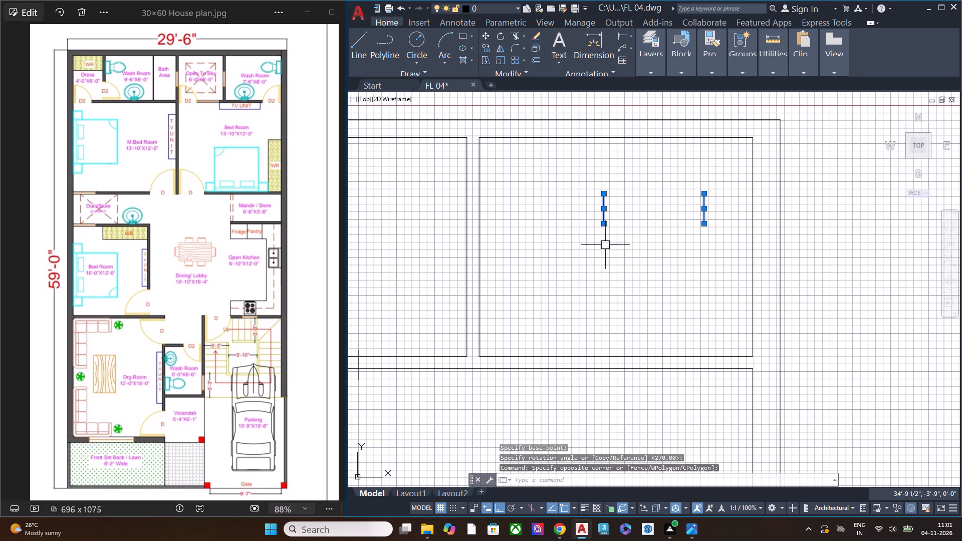
{"action": "type", "text": "M"}
{"action": "key", "text": "space"}
{"action": "left_click", "coordinate": [645, 249]}
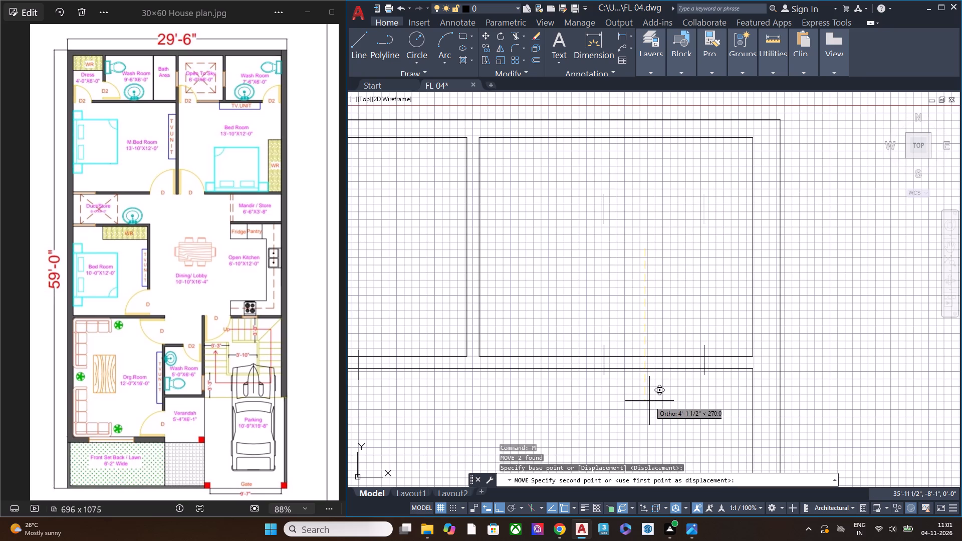
{"action": "left_click", "coordinate": [650, 405]}
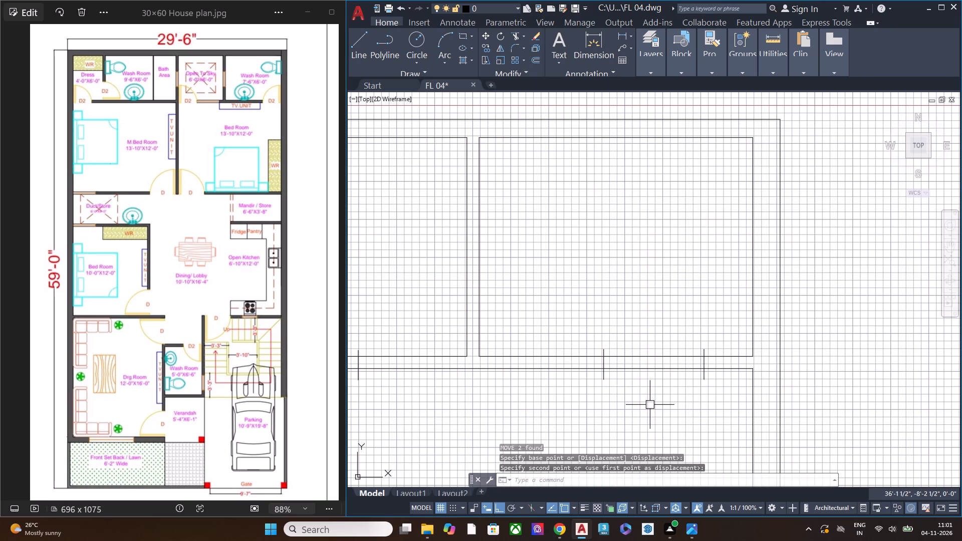
Move the second Wash Room's door line pair about 1'-0" along the bottom wall toward the outer side wall.
{"action": "left_click", "coordinate": [704, 380]}
{"action": "left_click", "coordinate": [604, 376]}
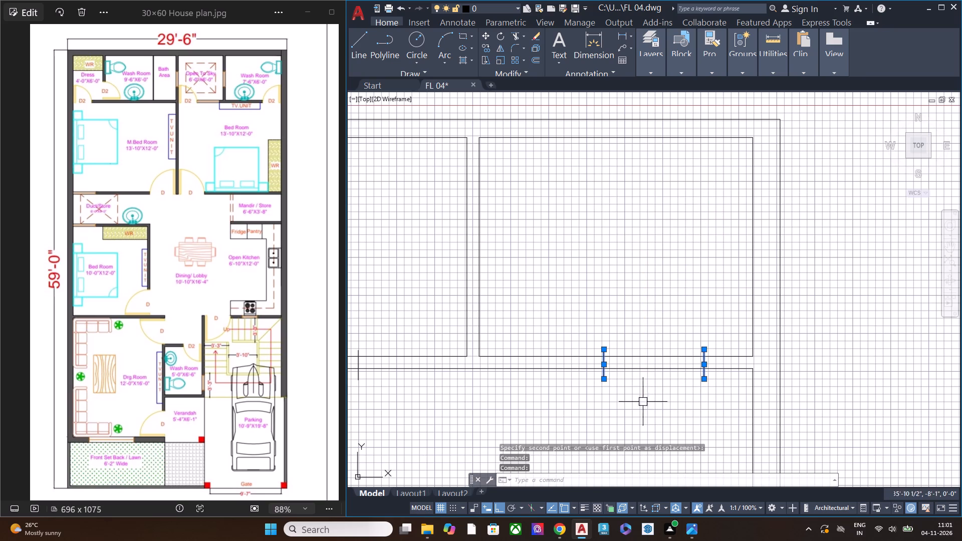
{"action": "type", "text": "M"}
{"action": "key", "text": "space"}
{"action": "scroll", "coordinate": [605, 226], "scroll_direction": "down", "scroll_amount": 2}
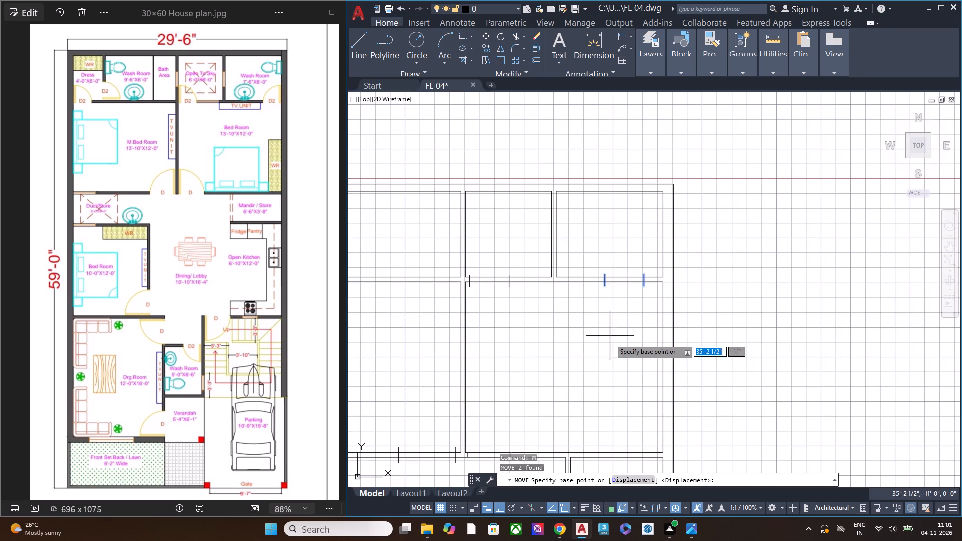
{"action": "left_click", "coordinate": [608, 335]}
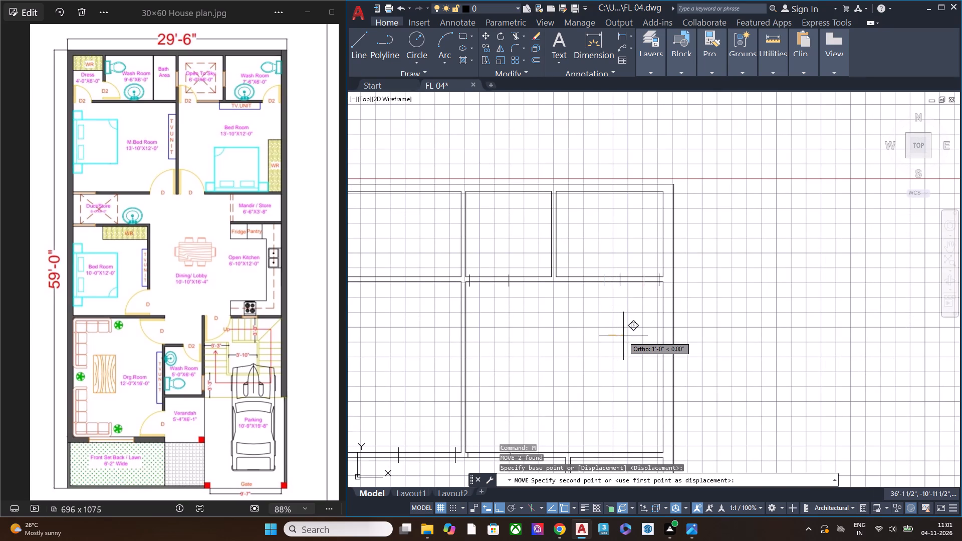
{"action": "left_click", "coordinate": [623, 336]}
{"action": "key", "text": "Escape"}
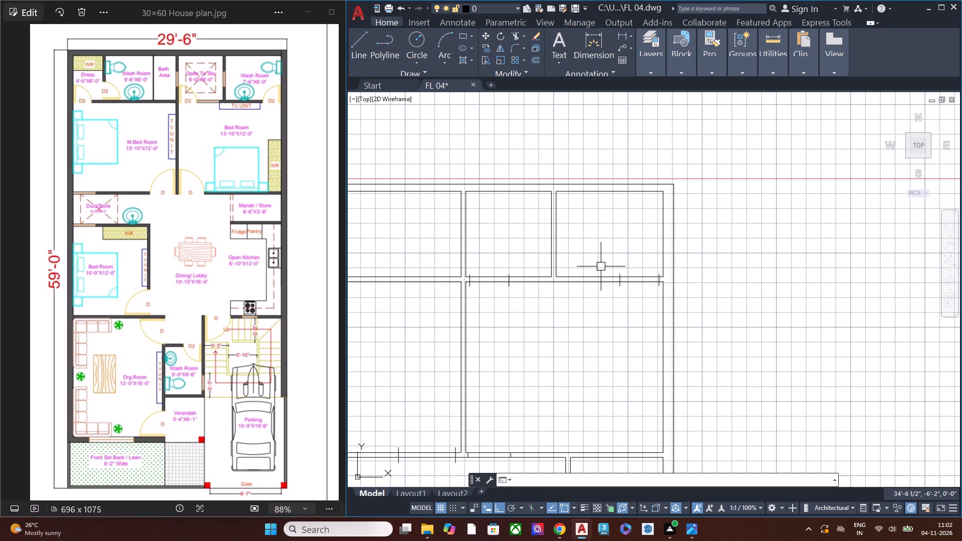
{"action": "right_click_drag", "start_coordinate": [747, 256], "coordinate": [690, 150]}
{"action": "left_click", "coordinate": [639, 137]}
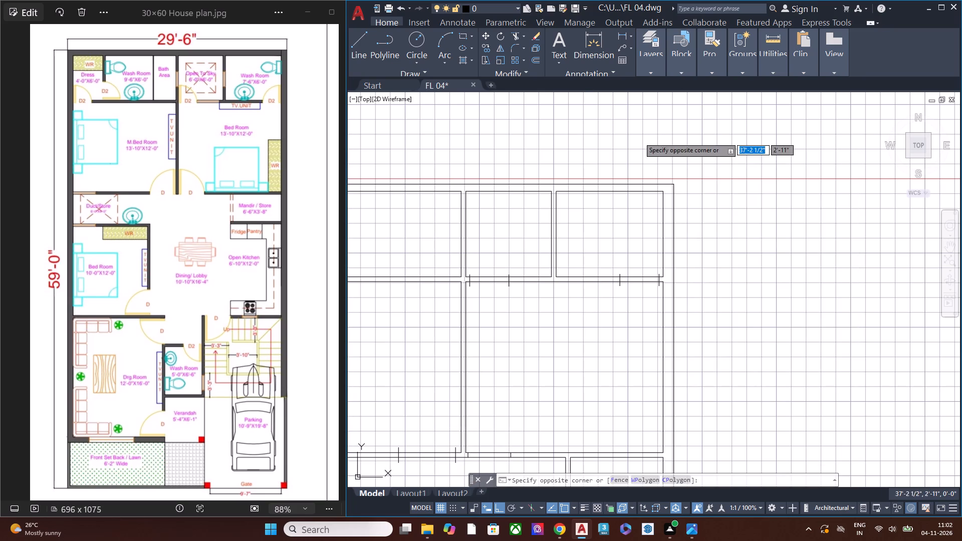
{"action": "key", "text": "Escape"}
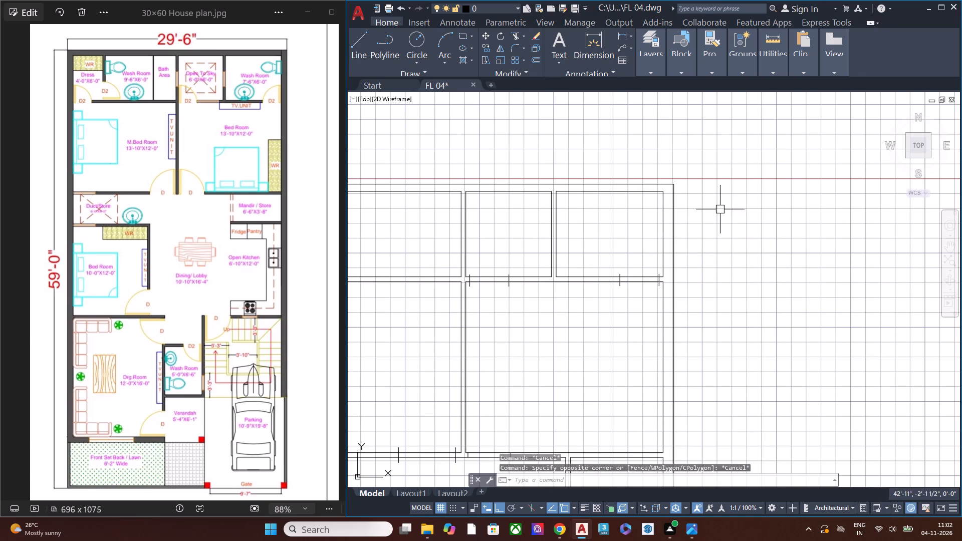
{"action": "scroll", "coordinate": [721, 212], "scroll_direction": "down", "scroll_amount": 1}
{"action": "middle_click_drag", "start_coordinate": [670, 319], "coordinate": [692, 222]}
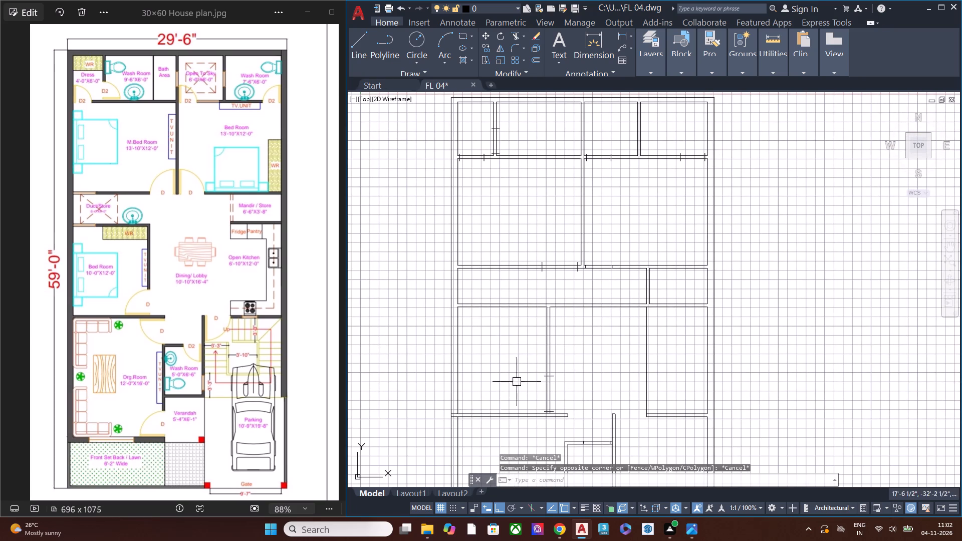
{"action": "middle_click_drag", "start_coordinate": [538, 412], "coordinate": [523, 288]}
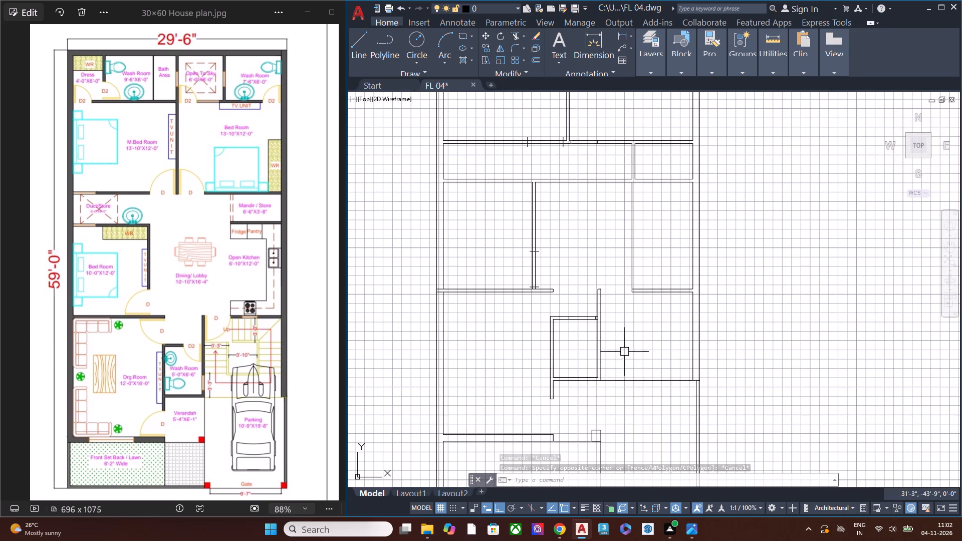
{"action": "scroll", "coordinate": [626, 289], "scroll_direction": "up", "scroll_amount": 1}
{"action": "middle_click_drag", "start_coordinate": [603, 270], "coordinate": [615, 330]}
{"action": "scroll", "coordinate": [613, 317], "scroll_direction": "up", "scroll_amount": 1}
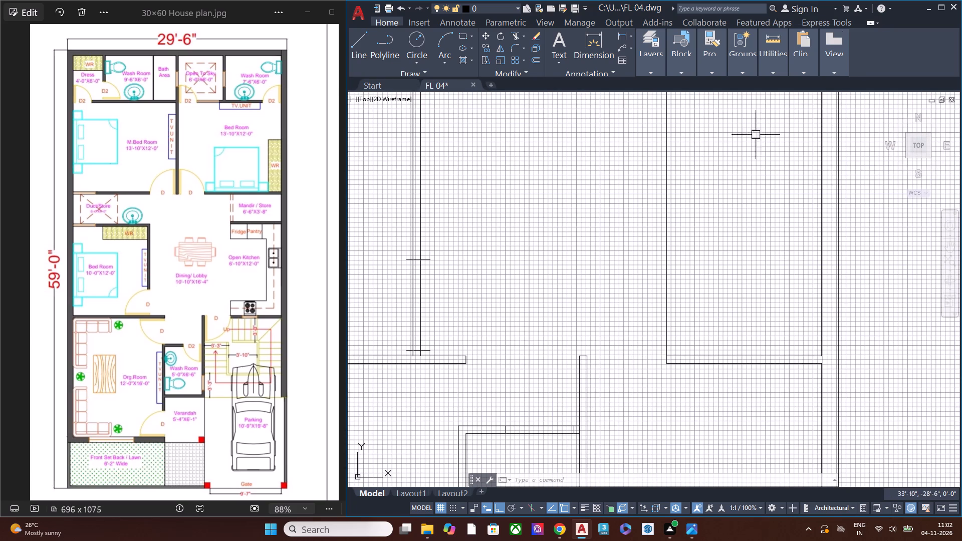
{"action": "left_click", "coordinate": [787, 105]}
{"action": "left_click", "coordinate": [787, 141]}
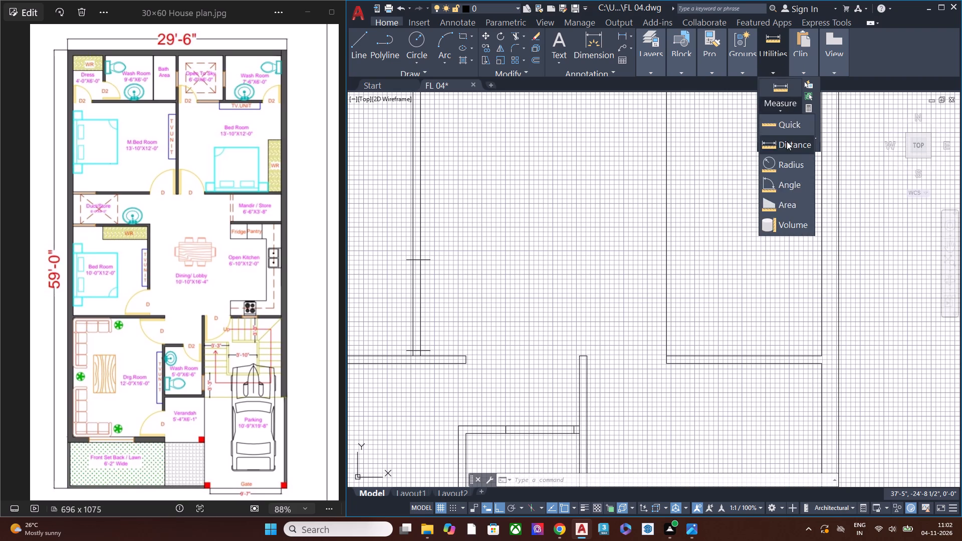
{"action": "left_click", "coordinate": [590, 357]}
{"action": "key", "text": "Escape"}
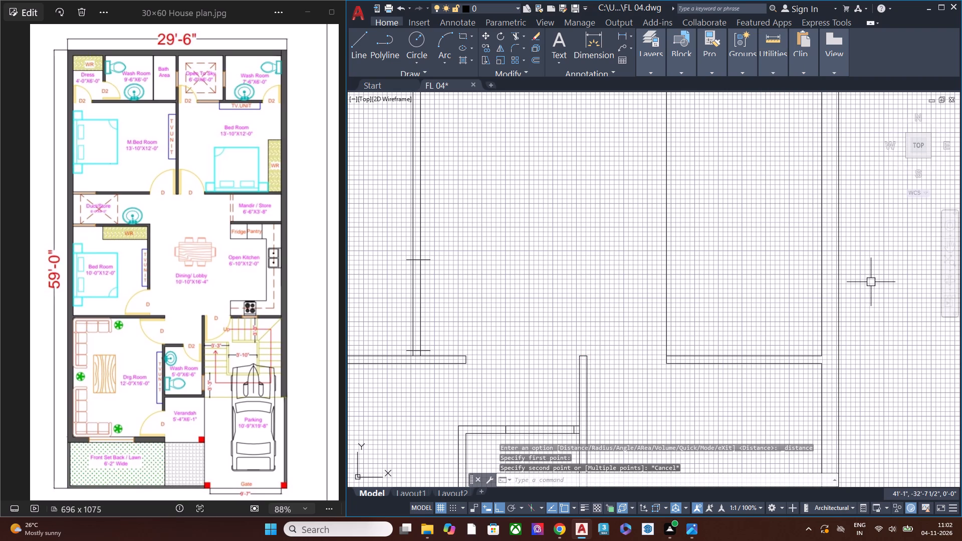
Trim the overhanging ends of the two door lines crossing the Dress room's bottom wall back to the wall faces.
{"action": "scroll", "coordinate": [700, 268], "scroll_direction": "down", "scroll_amount": 2}
{"action": "middle_click_drag", "start_coordinate": [701, 253], "coordinate": [690, 304]}
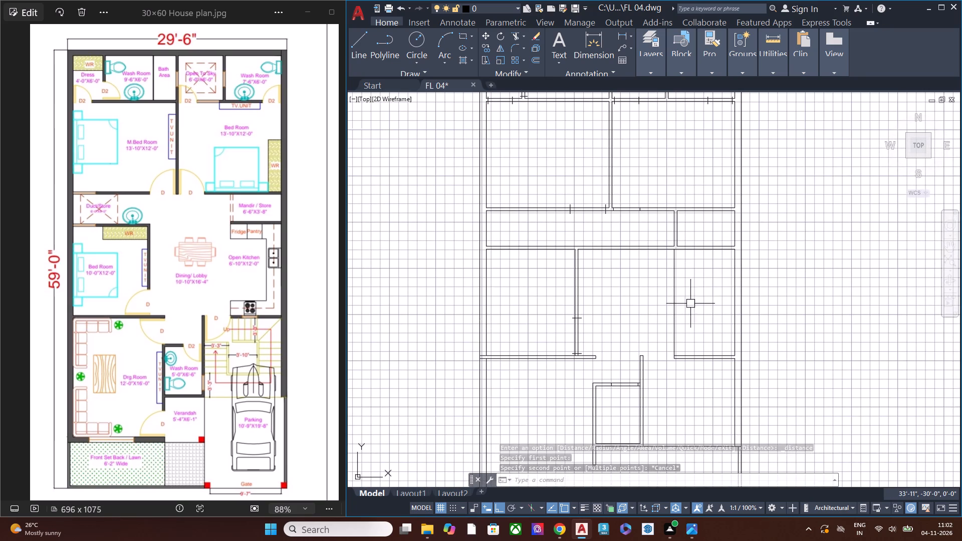
{"action": "middle_click_drag", "start_coordinate": [596, 187], "coordinate": [603, 254]}
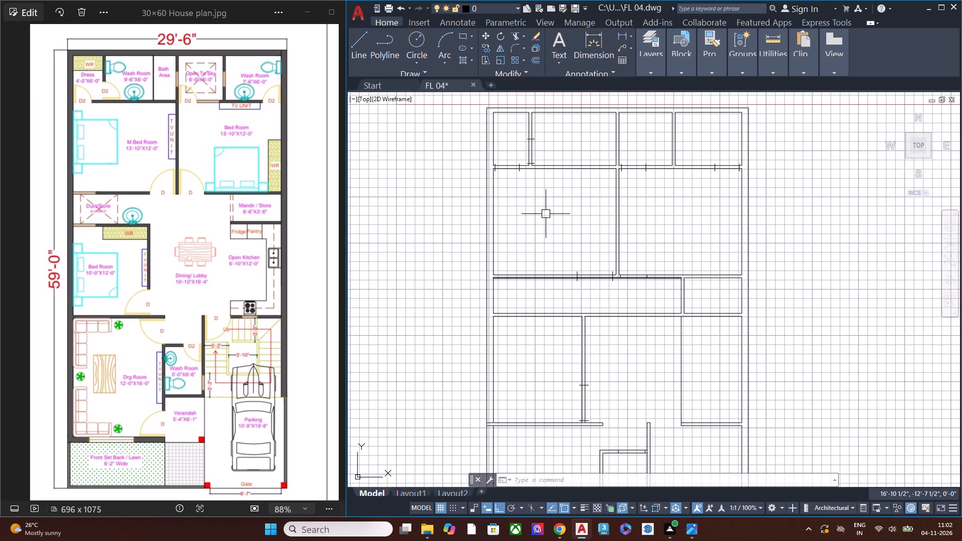
{"action": "middle_click_drag", "start_coordinate": [552, 221], "coordinate": [609, 321]}
{"action": "scroll", "coordinate": [573, 249], "scroll_direction": "up", "scroll_amount": 3}
{"action": "middle_click_drag", "start_coordinate": [510, 314], "coordinate": [523, 309]}
{"action": "type", "text": "TR"}
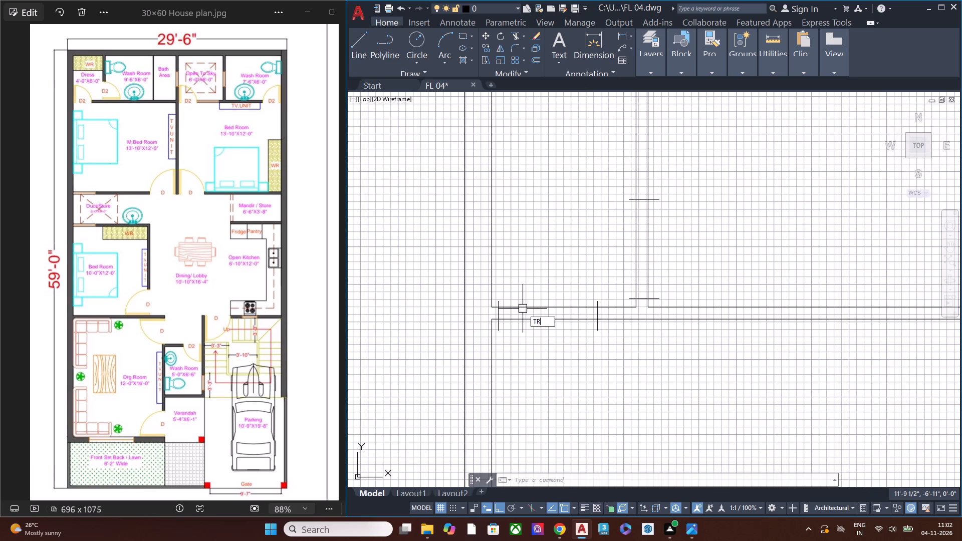
{"action": "key", "text": "space"}
{"action": "left_click", "coordinate": [501, 301]}
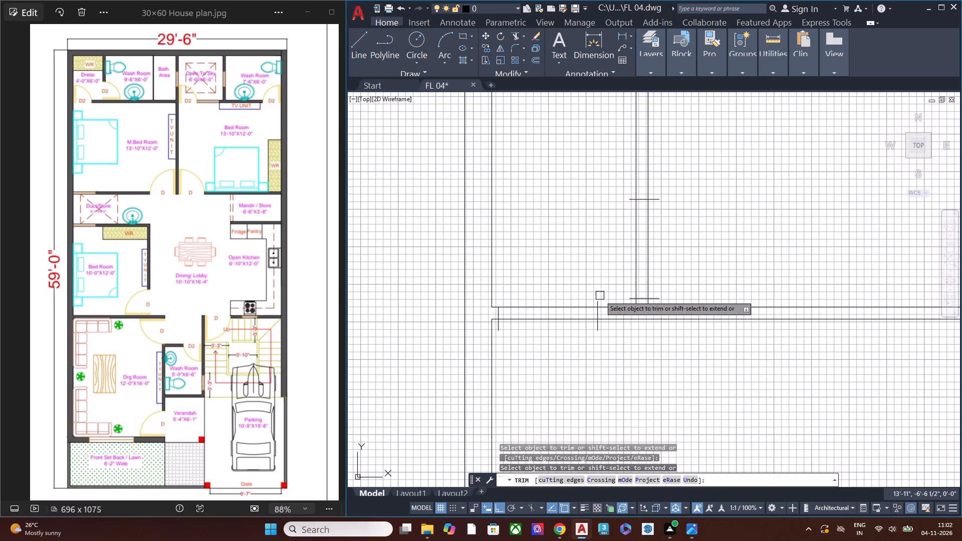
{"action": "left_click", "coordinate": [599, 299]}
{"action": "left_click", "coordinate": [597, 325]}
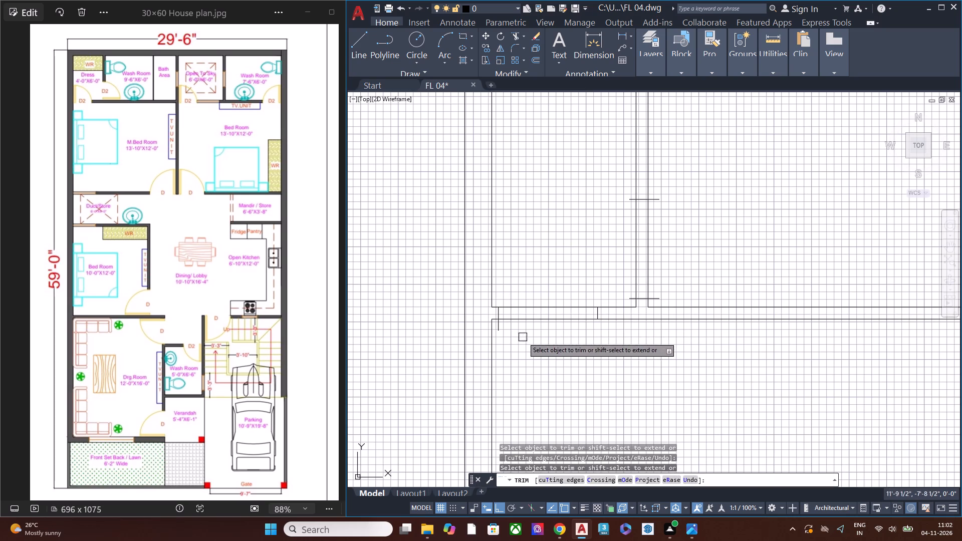
{"action": "left_click", "coordinate": [501, 330]}
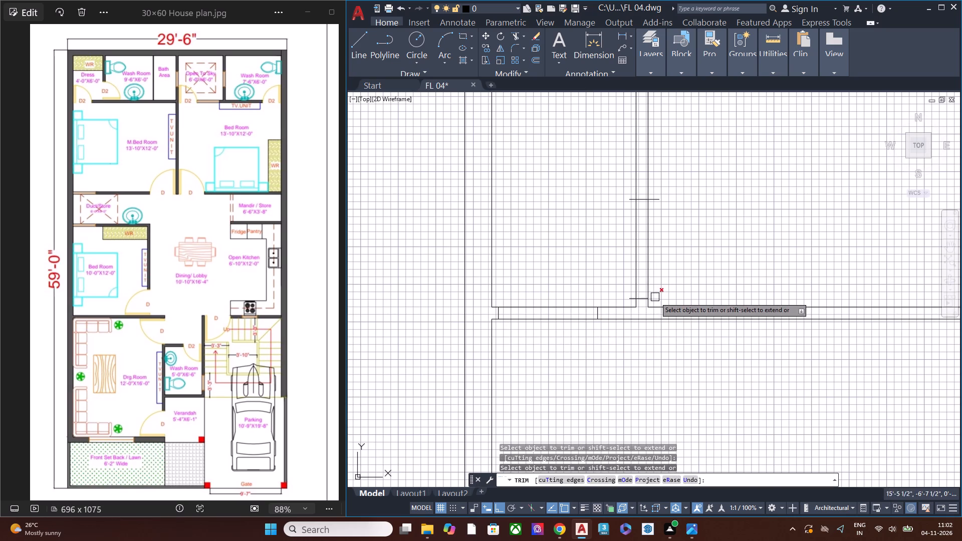
Trim the overhanging ends of both door lines in the wall between the Dress and the adjoining Wash Room.
{"action": "left_click", "coordinate": [655, 297]}
{"action": "left_click", "coordinate": [630, 298]}
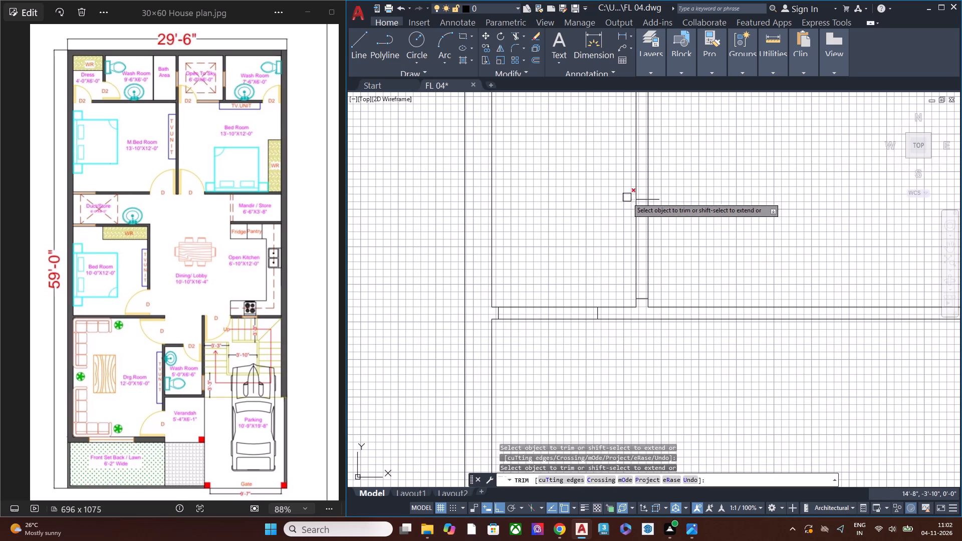
{"action": "left_click", "coordinate": [627, 198]}
{"action": "left_click", "coordinate": [656, 200]}
Examine the Duct/Store area and nearby bedroom doors on the reference plan and compare them with the drawn walls.
{"action": "scroll", "coordinate": [640, 227], "scroll_direction": "down", "scroll_amount": 1}
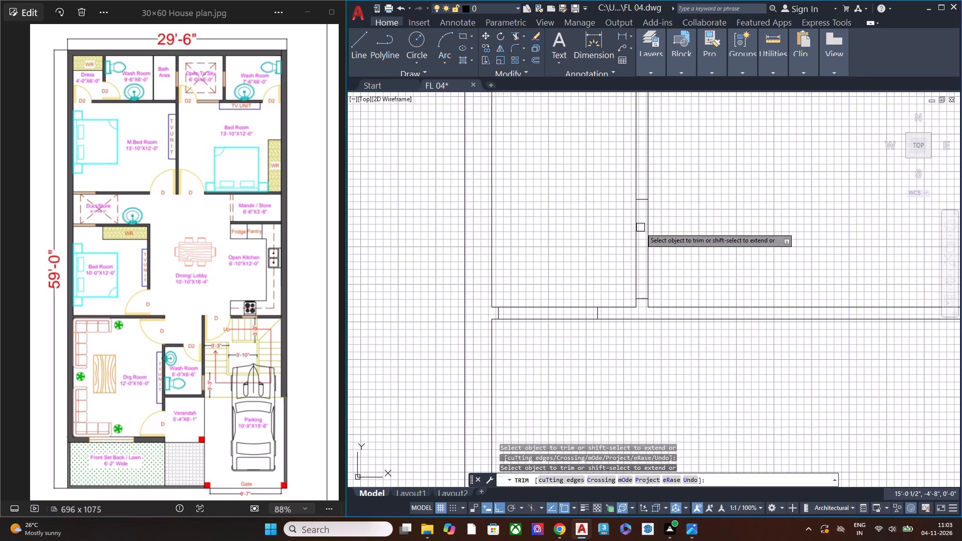
{"action": "scroll", "coordinate": [640, 227], "scroll_direction": "down", "scroll_amount": 1}
{"action": "middle_click_drag", "start_coordinate": [693, 364], "coordinate": [711, 328]}
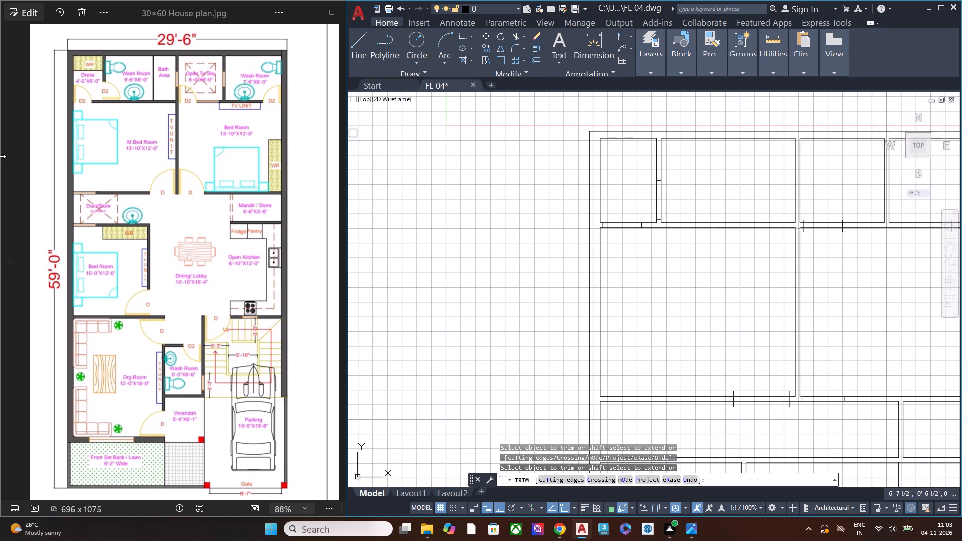
{"action": "scroll", "coordinate": [86, 219], "scroll_direction": "up", "scroll_amount": 4}
{"action": "scroll", "coordinate": [53, 209], "scroll_direction": "down", "scroll_amount": 1}
{"action": "scroll", "coordinate": [53, 213], "scroll_direction": "up", "scroll_amount": 8}
{"action": "scroll", "coordinate": [34, 188], "scroll_direction": "down", "scroll_amount": 1}
{"action": "scroll", "coordinate": [34, 188], "scroll_direction": "up", "scroll_amount": 2}
{"action": "scroll", "coordinate": [35, 190], "scroll_direction": "down", "scroll_amount": 2}
{"action": "scroll", "coordinate": [40, 199], "scroll_direction": "up", "scroll_amount": 4}
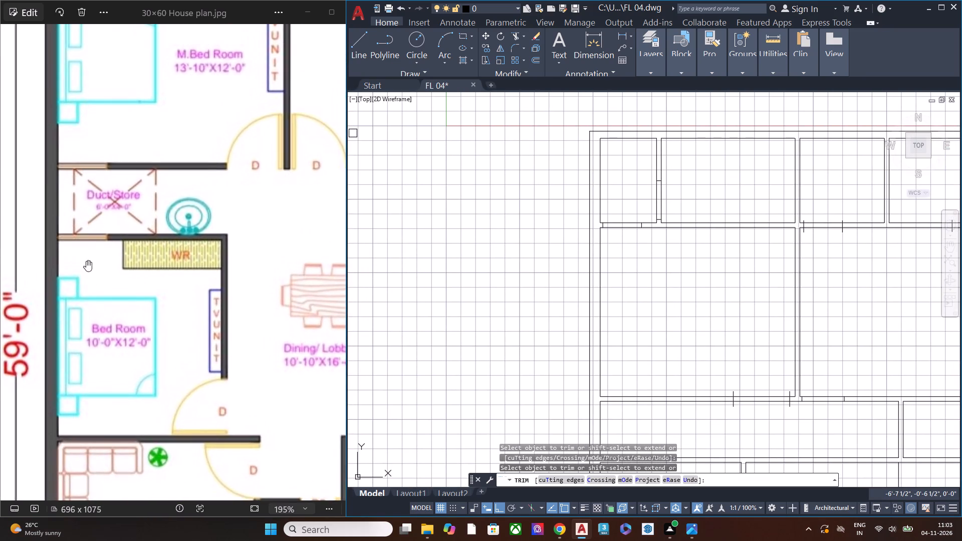
{"action": "scroll", "coordinate": [37, 179], "scroll_direction": "up", "scroll_amount": 10}
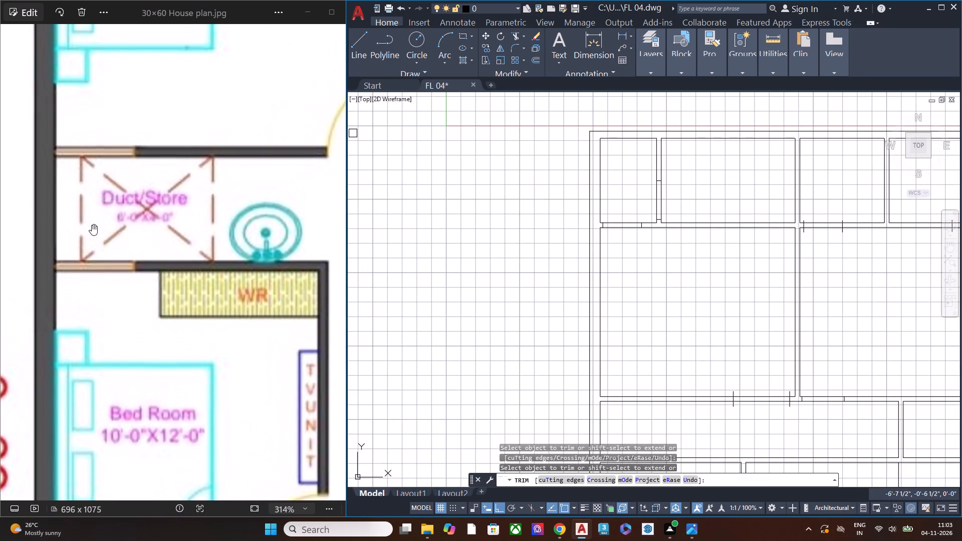
{"action": "scroll", "coordinate": [99, 220], "scroll_direction": "down", "scroll_amount": 11}
{"action": "scroll", "coordinate": [172, 214], "scroll_direction": "down", "scroll_amount": 1}
{"action": "scroll", "coordinate": [637, 228], "scroll_direction": "down", "scroll_amount": 2}
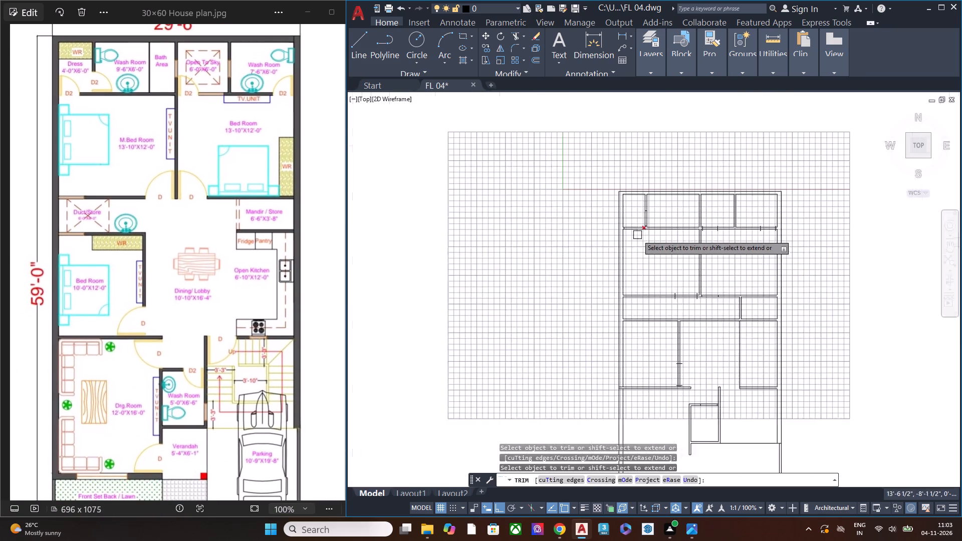
{"action": "scroll", "coordinate": [637, 235], "scroll_direction": "down", "scroll_amount": 2}
{"action": "middle_click_drag", "start_coordinate": [656, 288], "coordinate": [482, 311]}
{"action": "scroll", "coordinate": [474, 247], "scroll_direction": "up", "scroll_amount": 2}
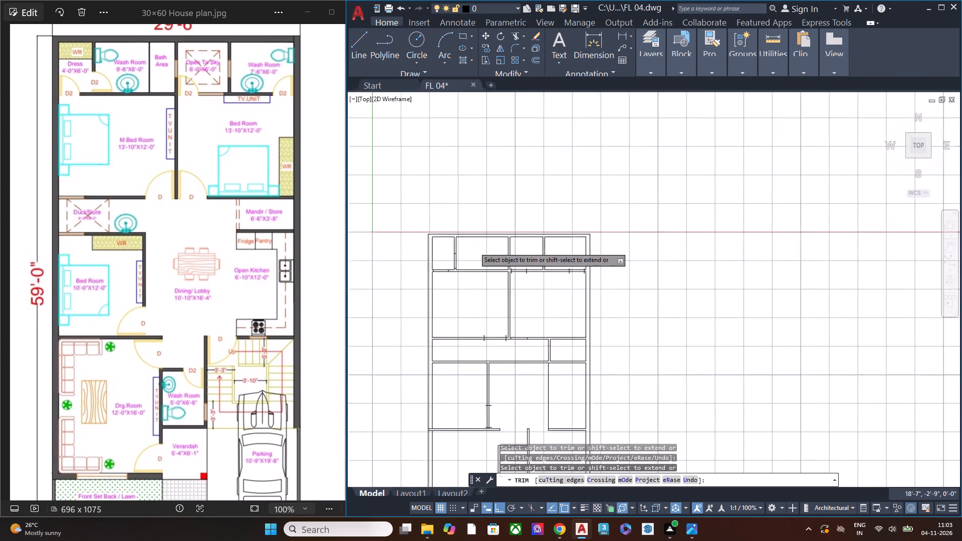
{"action": "scroll", "coordinate": [474, 247], "scroll_direction": "up", "scroll_amount": 1}
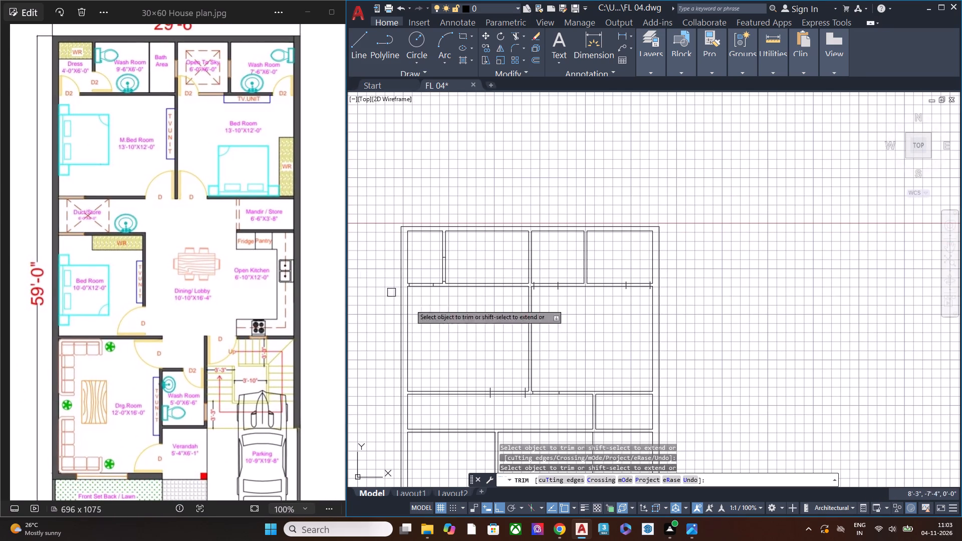
{"action": "middle_click_drag", "start_coordinate": [456, 333], "coordinate": [451, 217]}
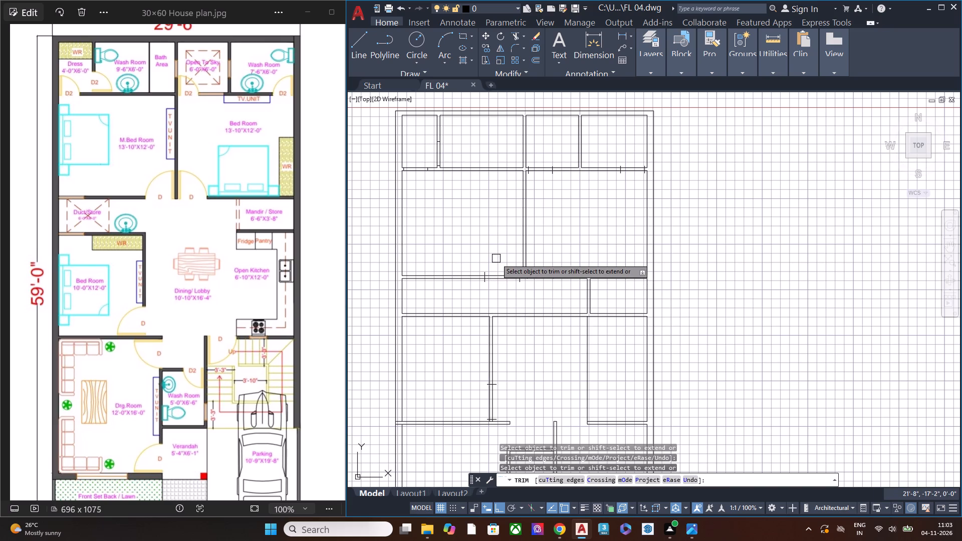
{"action": "middle_click_drag", "start_coordinate": [496, 239], "coordinate": [498, 264]}
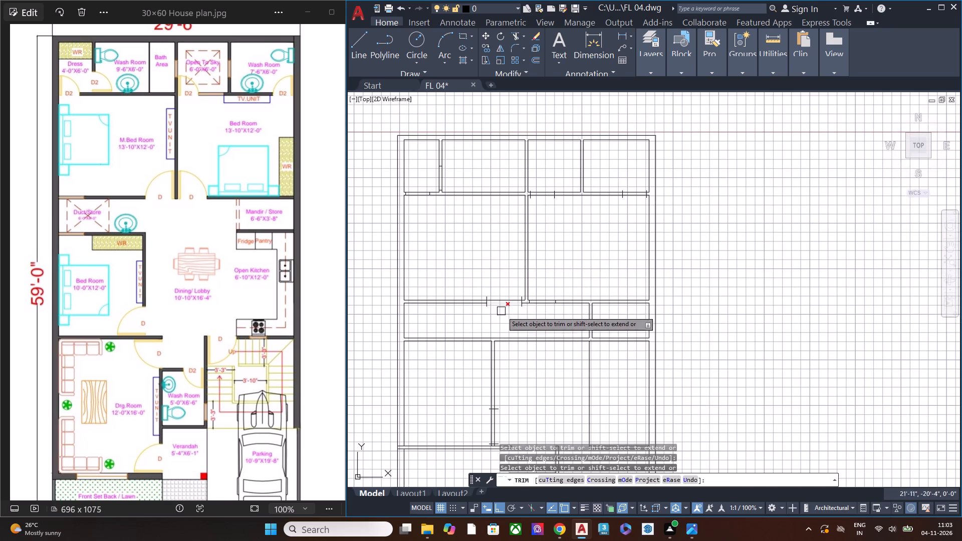
{"action": "scroll", "coordinate": [512, 314], "scroll_direction": "up", "scroll_amount": 2}
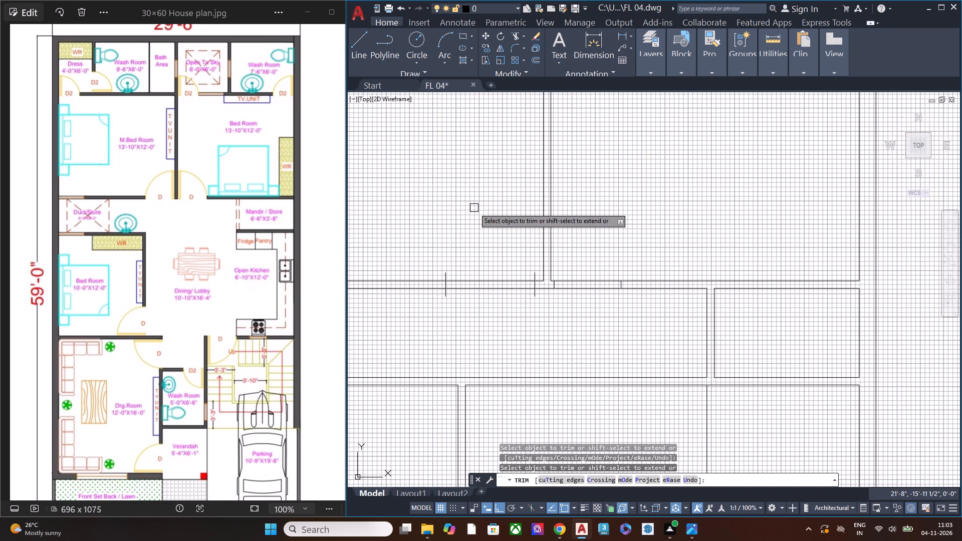
{"action": "scroll", "coordinate": [66, 210], "scroll_direction": "up", "scroll_amount": 4}
{"action": "scroll", "coordinate": [64, 214], "scroll_direction": "down", "scroll_amount": 1}
{"action": "scroll", "coordinate": [64, 214], "scroll_direction": "up", "scroll_amount": 9}
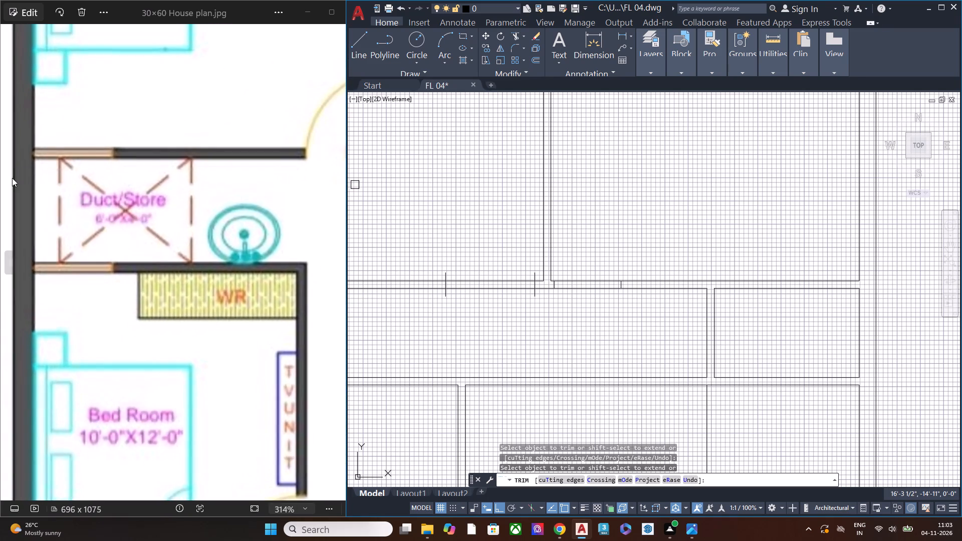
{"action": "scroll", "coordinate": [16, 171], "scroll_direction": "down", "scroll_amount": 11}
{"action": "scroll", "coordinate": [127, 210], "scroll_direction": "up", "scroll_amount": 6}
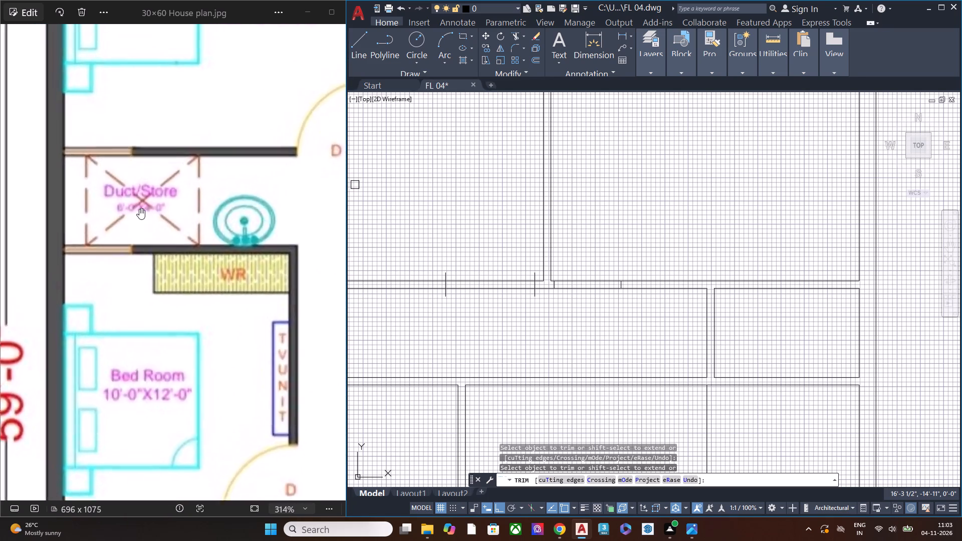
{"action": "scroll", "coordinate": [140, 208], "scroll_direction": "down", "scroll_amount": 7}
{"action": "scroll", "coordinate": [135, 210], "scroll_direction": "up", "scroll_amount": 1}
{"action": "scroll", "coordinate": [135, 210], "scroll_direction": "down", "scroll_amount": 1}
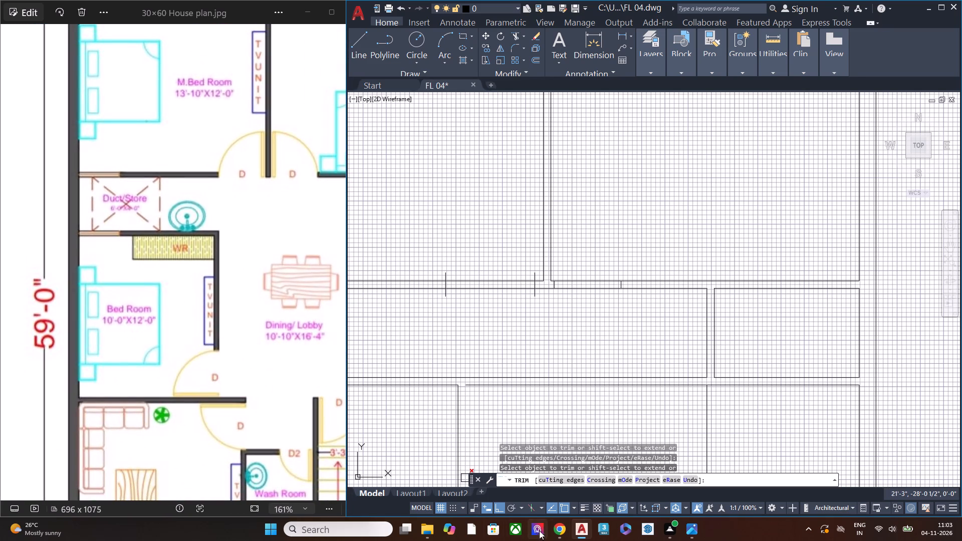
Switch to Chrome and search Google in a new tab for "WHAT IS DUCTSTORE".
{"action": "left_click", "coordinate": [559, 528]}
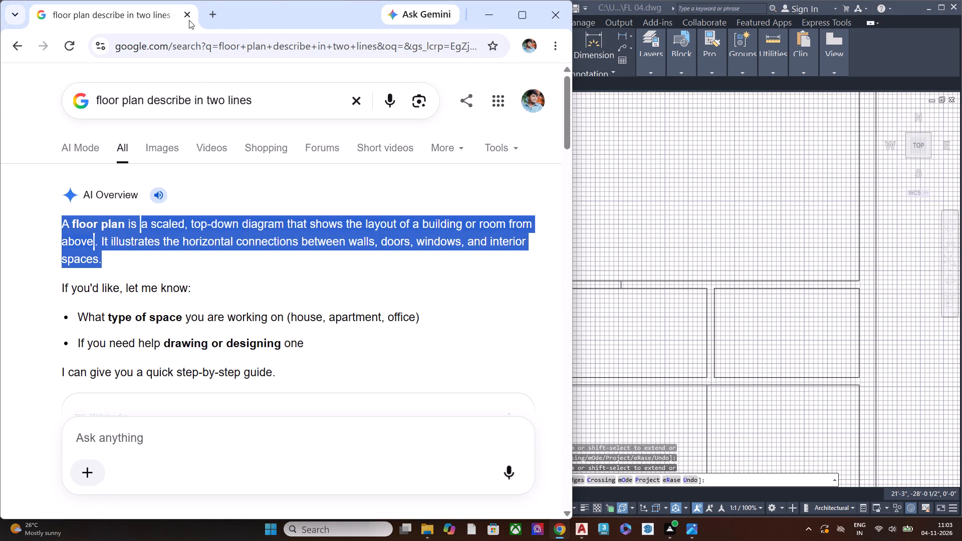
{"action": "left_click", "coordinate": [210, 6]}
{"action": "left_click", "coordinate": [209, 284]}
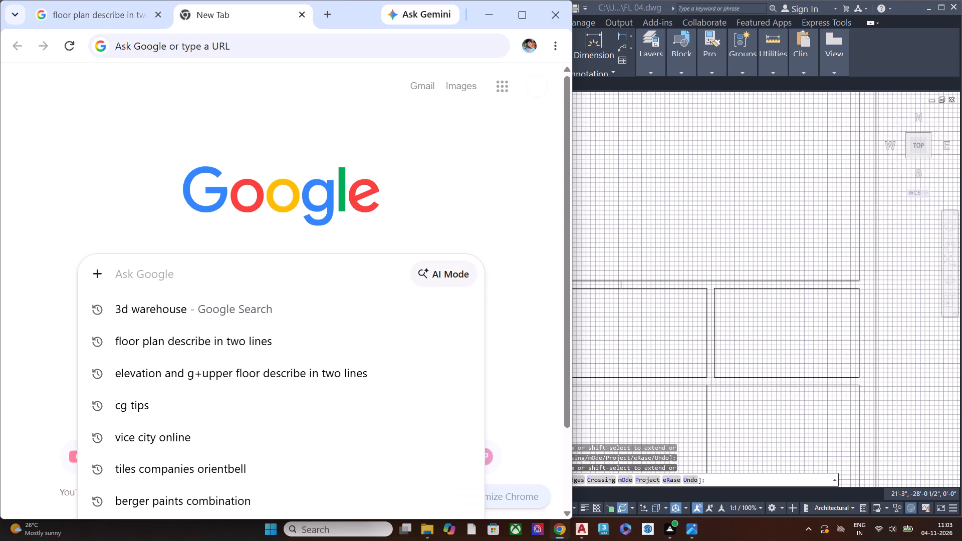
{"action": "type", "text": "WHAT IS DUCT"}
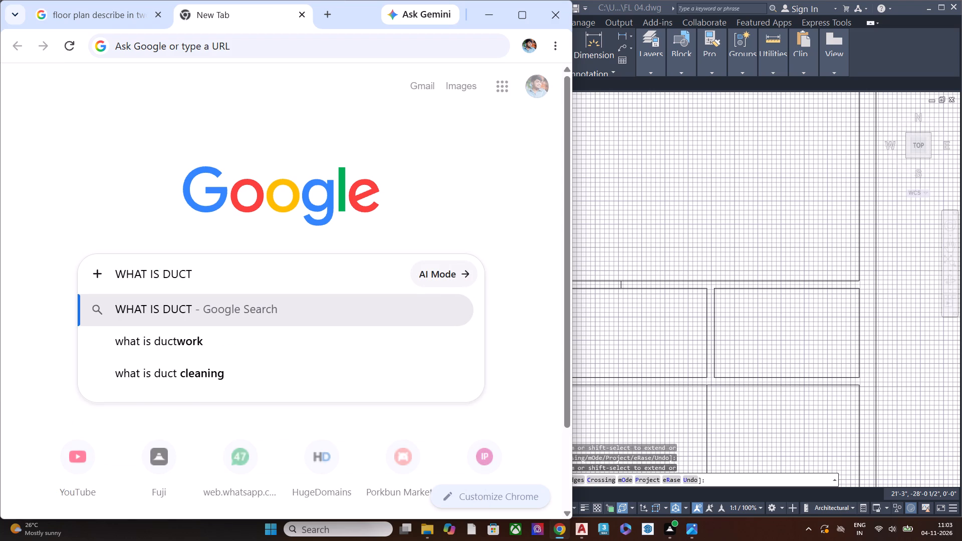
{"action": "type", "text": "STORE"}
{"action": "key", "text": "Return"}
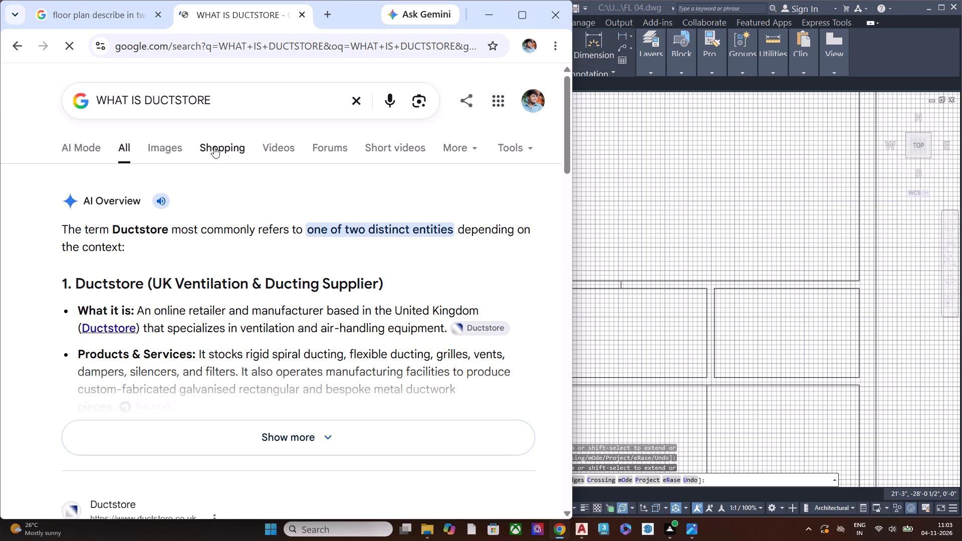
{"action": "left_click", "coordinate": [232, 103]}
{"action": "key", "text": "space"}
Switch to the reference plan in Photos and check the Duct/Store label and layout up close.
{"action": "left_click", "coordinate": [584, 530]}
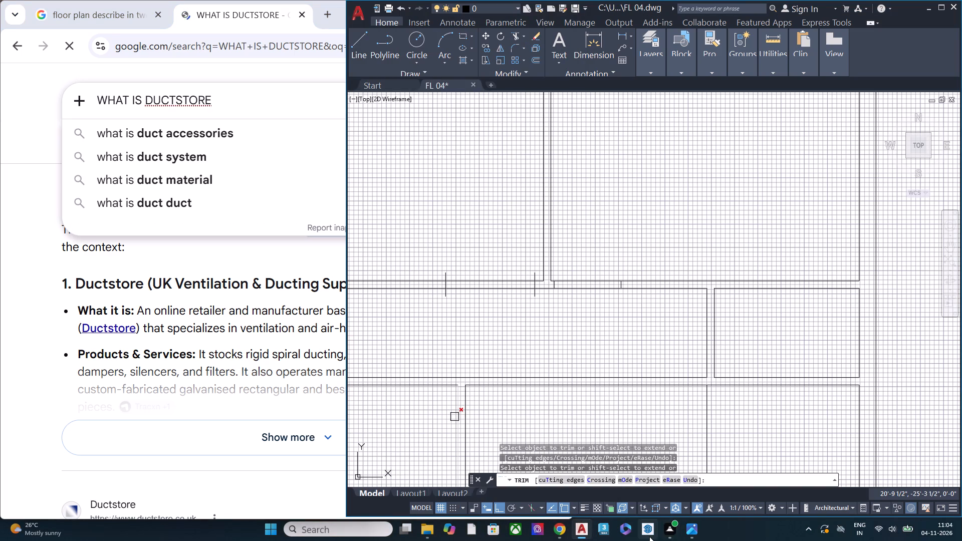
{"action": "left_click", "coordinate": [691, 534]}
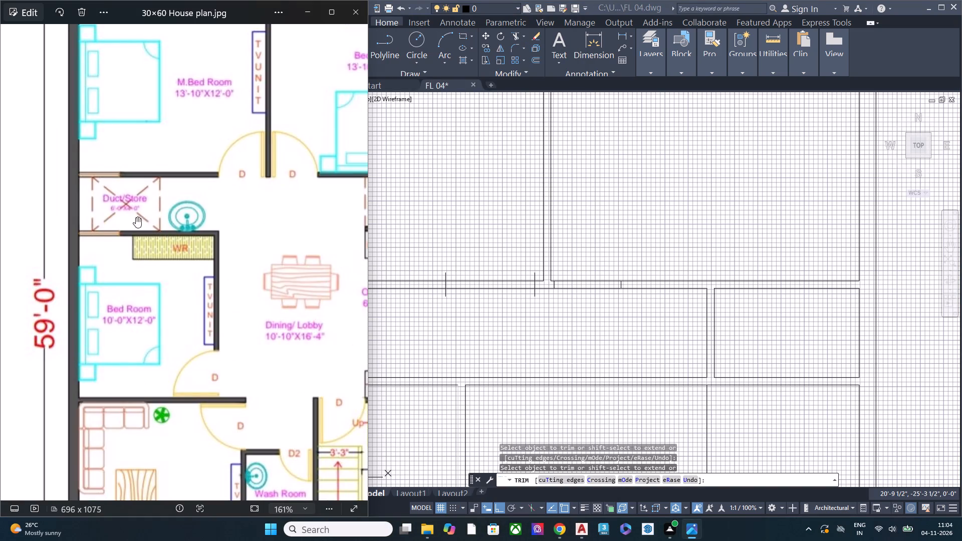
{"action": "scroll", "coordinate": [132, 205], "scroll_direction": "up", "scroll_amount": 10}
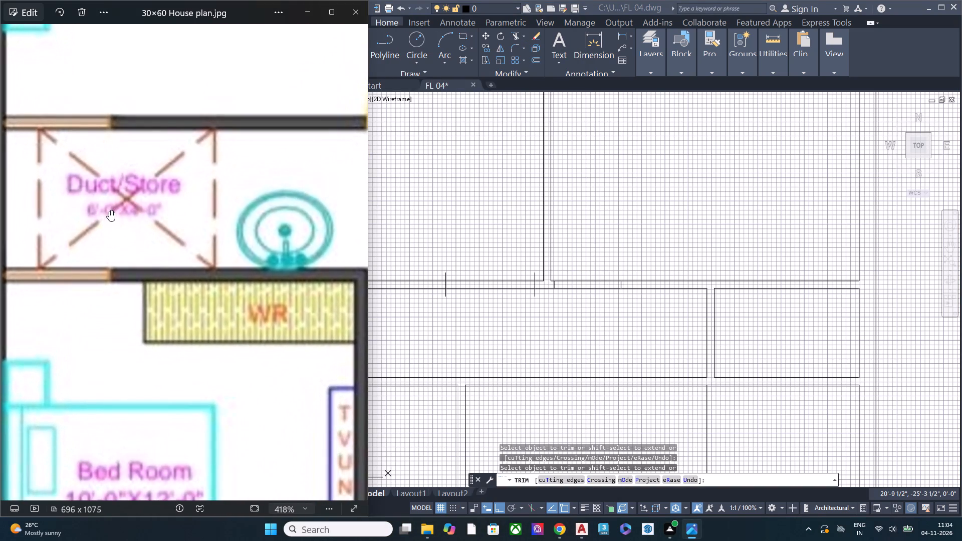
{"action": "scroll", "coordinate": [111, 211], "scroll_direction": "down", "scroll_amount": 2}
{"action": "left_click", "coordinate": [307, 9]}
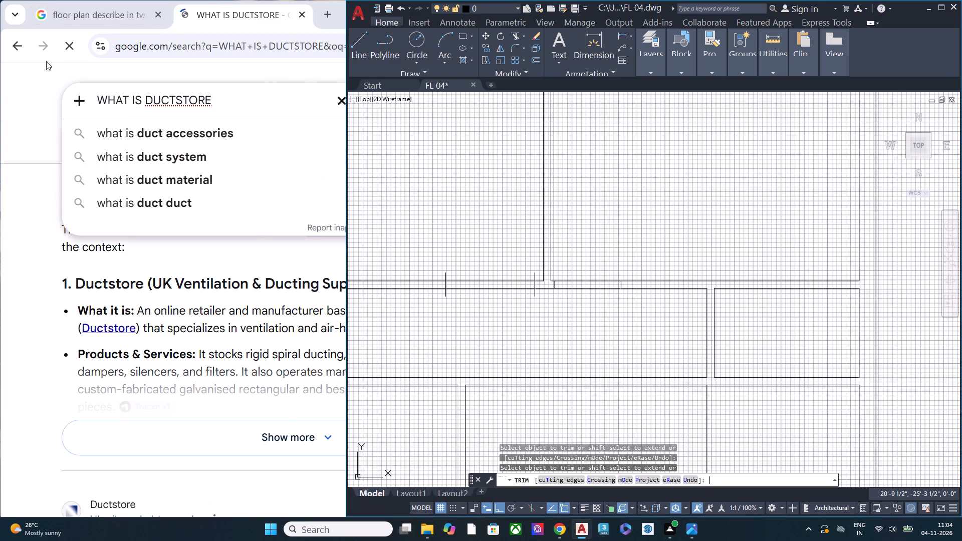
Return to Chrome and refine the Google search to "WHAT IS DUCTSTORE IN PLAN".
{"action": "left_click", "coordinate": [28, 66]}
{"action": "left_click", "coordinate": [250, 99]}
{"action": "key", "text": "space"}
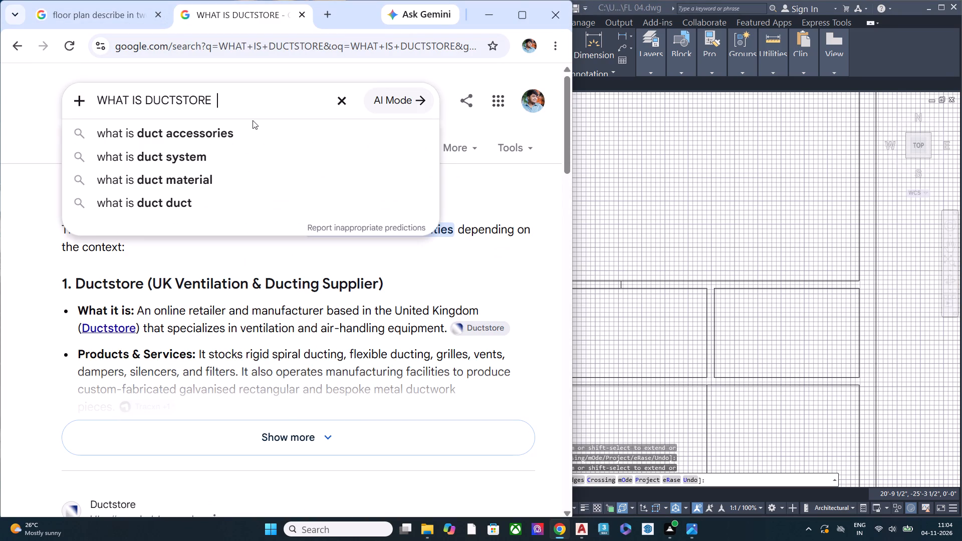
{"action": "key", "text": "i"}
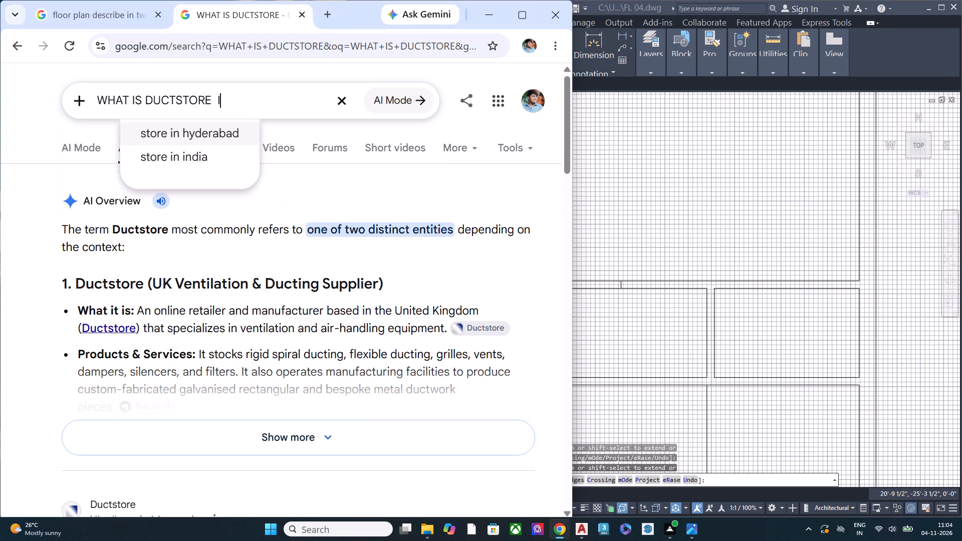
{"action": "key", "text": "n"}
{"action": "key", "text": "space"}
{"action": "key", "text": "p"}
{"action": "key", "text": "l"}
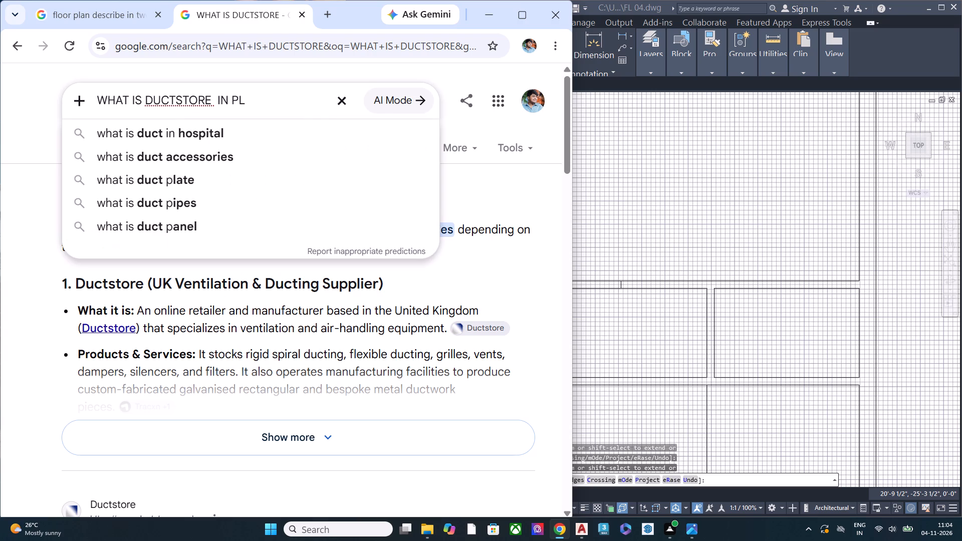
{"action": "type", "text": "AN"}
{"action": "key", "text": "Return"}
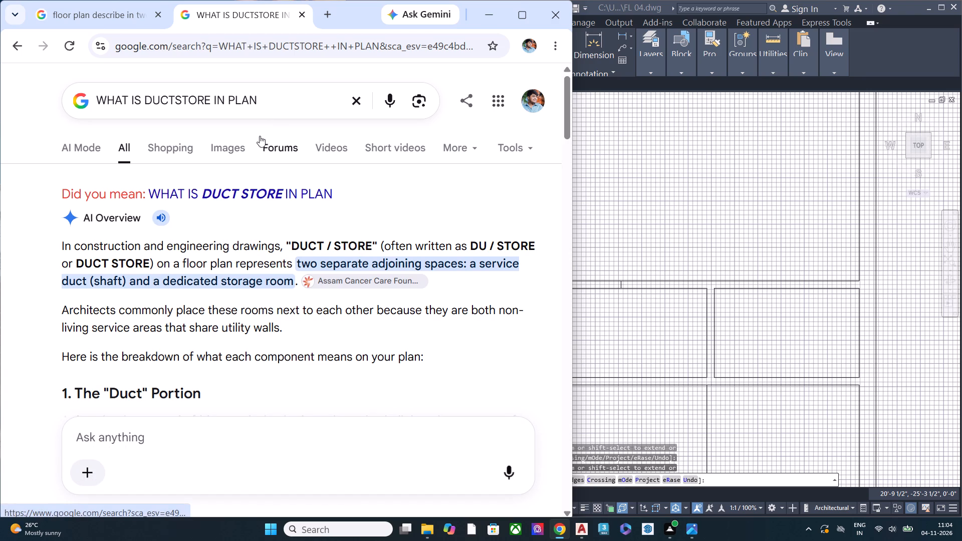
Close the browser and bring the reference house plan image in Photos back into view.
{"action": "left_click", "coordinate": [559, 16]}
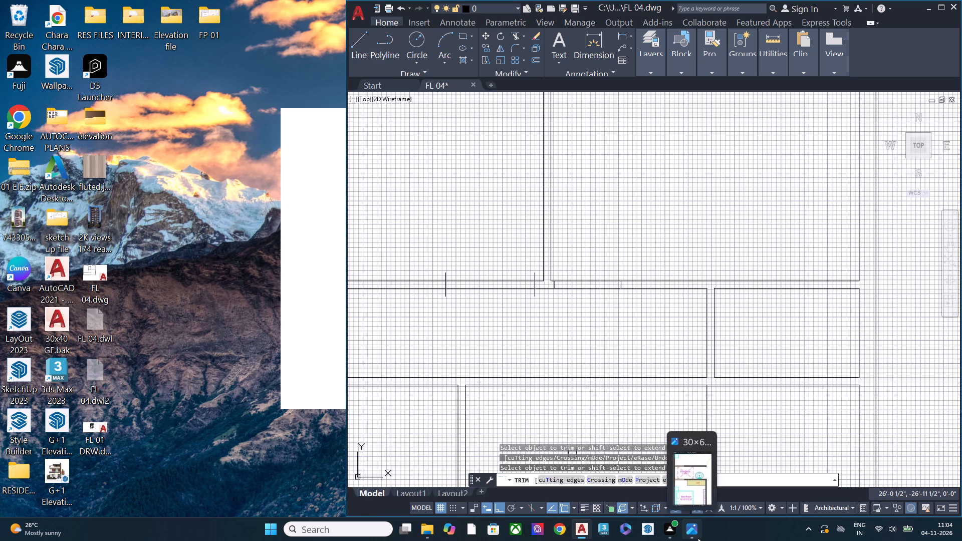
{"action": "left_click", "coordinate": [698, 538]}
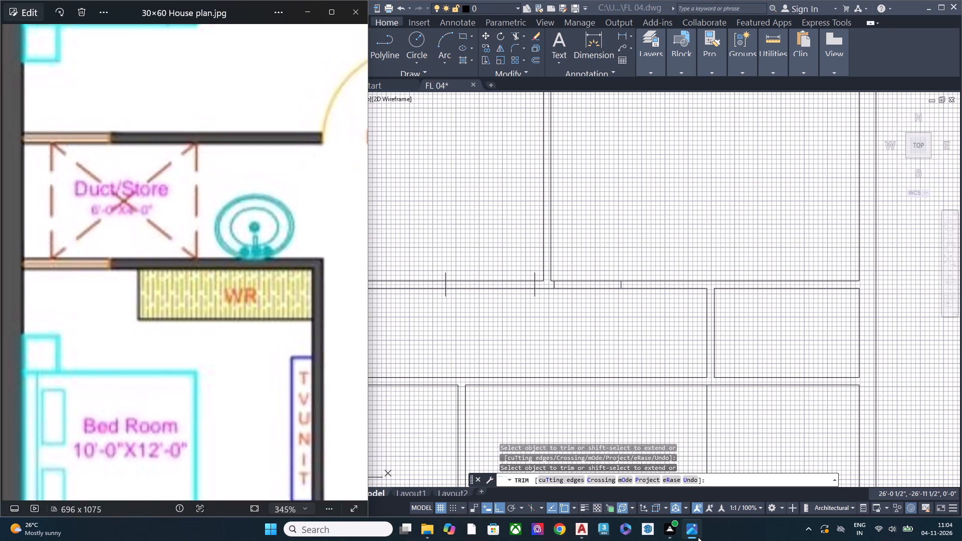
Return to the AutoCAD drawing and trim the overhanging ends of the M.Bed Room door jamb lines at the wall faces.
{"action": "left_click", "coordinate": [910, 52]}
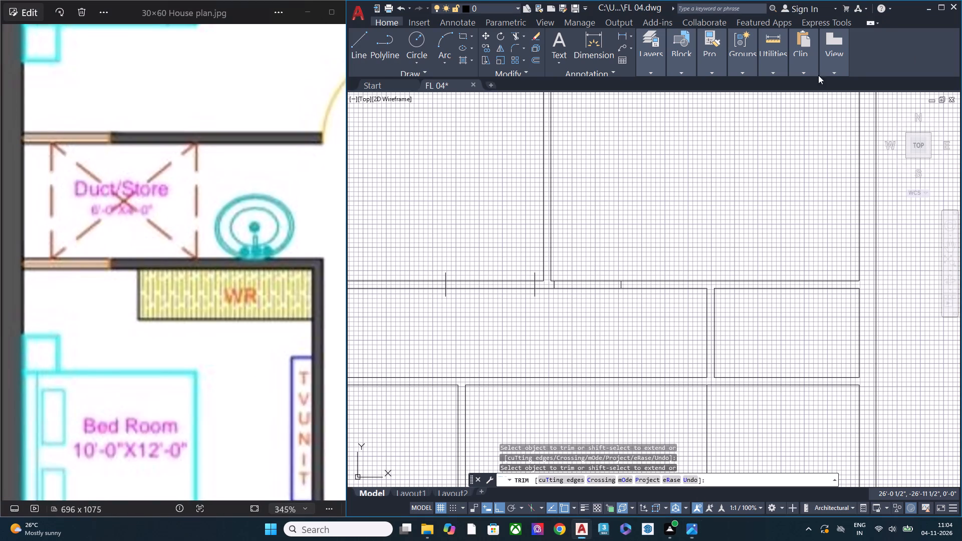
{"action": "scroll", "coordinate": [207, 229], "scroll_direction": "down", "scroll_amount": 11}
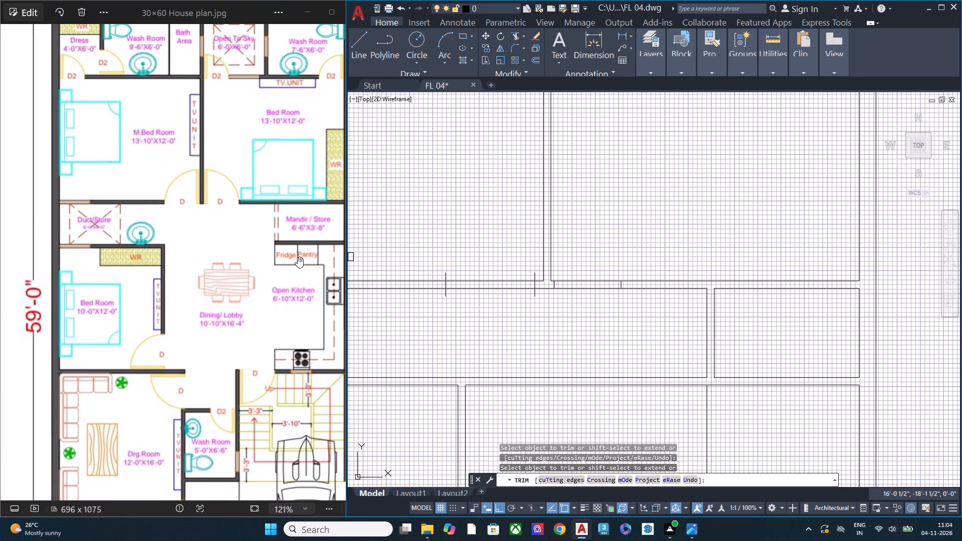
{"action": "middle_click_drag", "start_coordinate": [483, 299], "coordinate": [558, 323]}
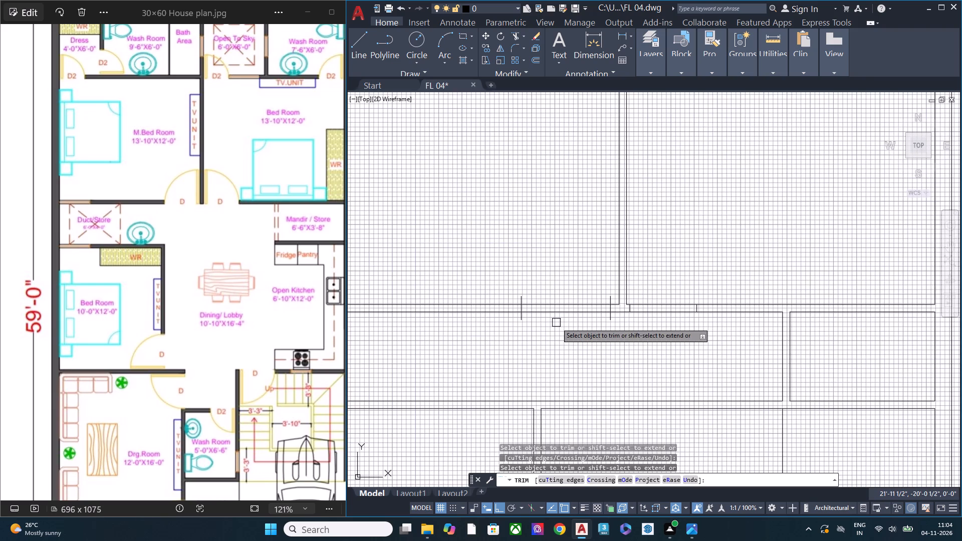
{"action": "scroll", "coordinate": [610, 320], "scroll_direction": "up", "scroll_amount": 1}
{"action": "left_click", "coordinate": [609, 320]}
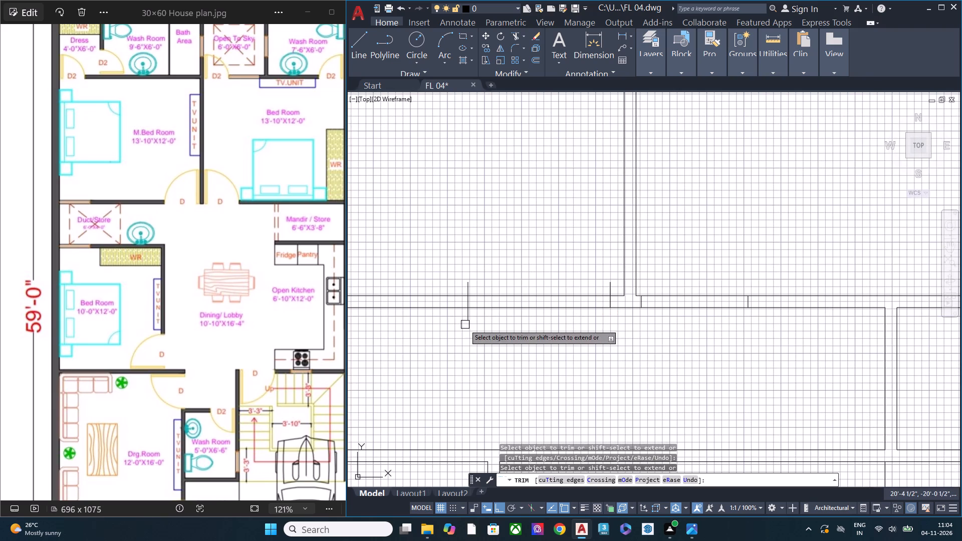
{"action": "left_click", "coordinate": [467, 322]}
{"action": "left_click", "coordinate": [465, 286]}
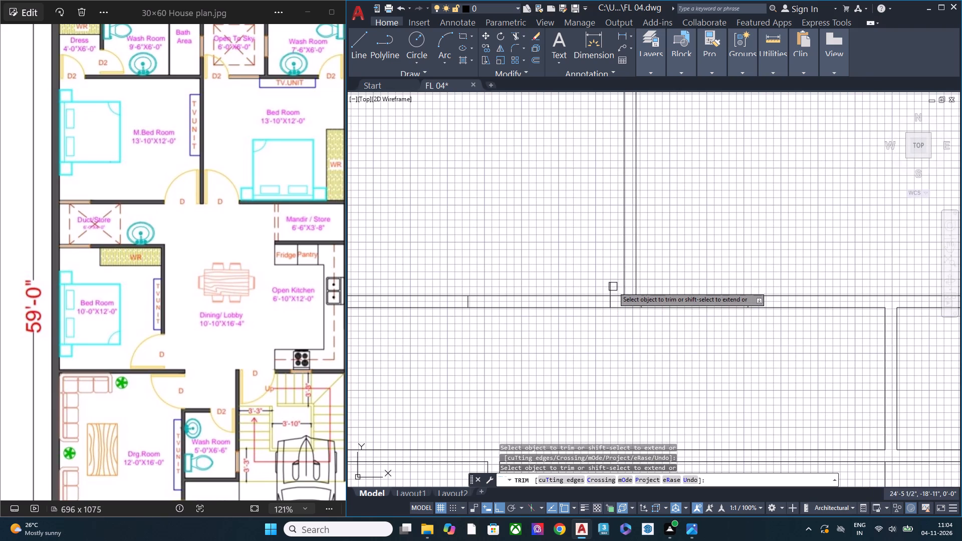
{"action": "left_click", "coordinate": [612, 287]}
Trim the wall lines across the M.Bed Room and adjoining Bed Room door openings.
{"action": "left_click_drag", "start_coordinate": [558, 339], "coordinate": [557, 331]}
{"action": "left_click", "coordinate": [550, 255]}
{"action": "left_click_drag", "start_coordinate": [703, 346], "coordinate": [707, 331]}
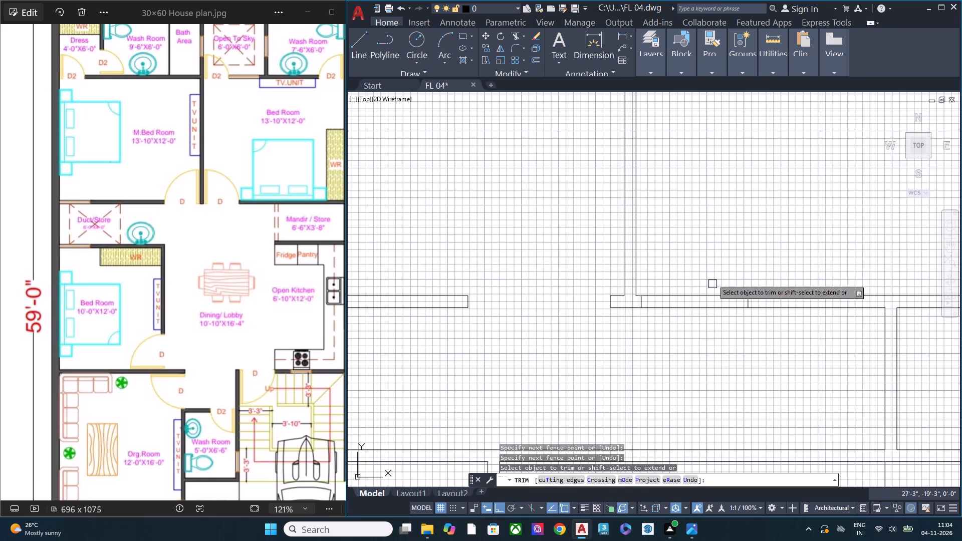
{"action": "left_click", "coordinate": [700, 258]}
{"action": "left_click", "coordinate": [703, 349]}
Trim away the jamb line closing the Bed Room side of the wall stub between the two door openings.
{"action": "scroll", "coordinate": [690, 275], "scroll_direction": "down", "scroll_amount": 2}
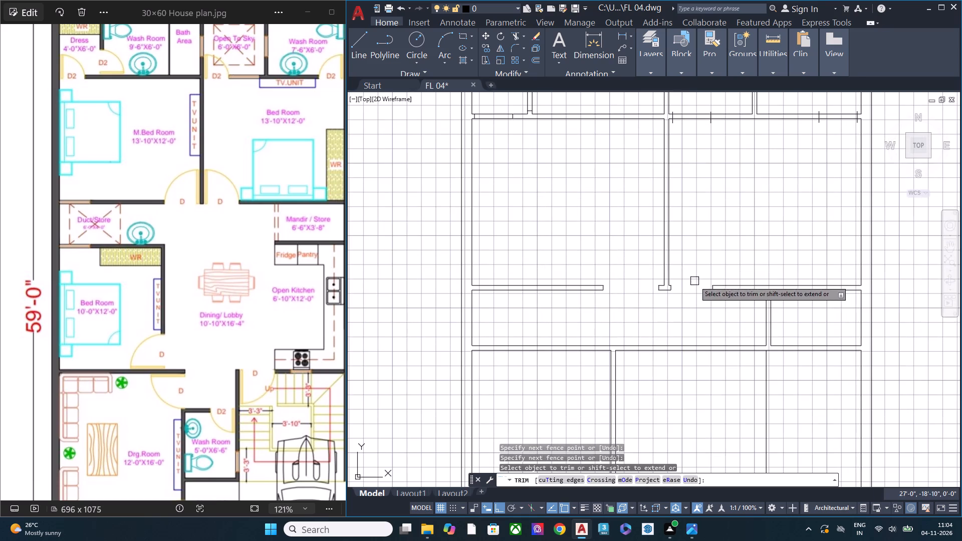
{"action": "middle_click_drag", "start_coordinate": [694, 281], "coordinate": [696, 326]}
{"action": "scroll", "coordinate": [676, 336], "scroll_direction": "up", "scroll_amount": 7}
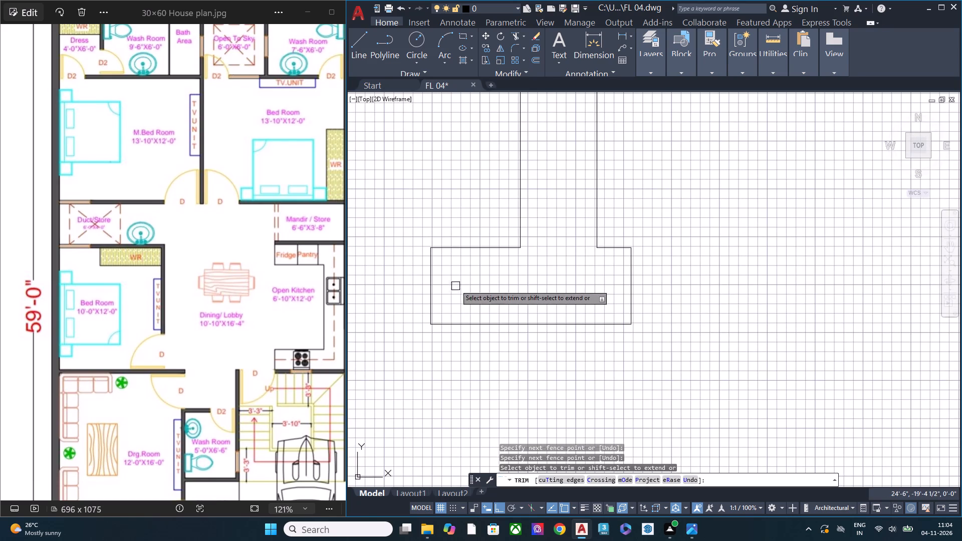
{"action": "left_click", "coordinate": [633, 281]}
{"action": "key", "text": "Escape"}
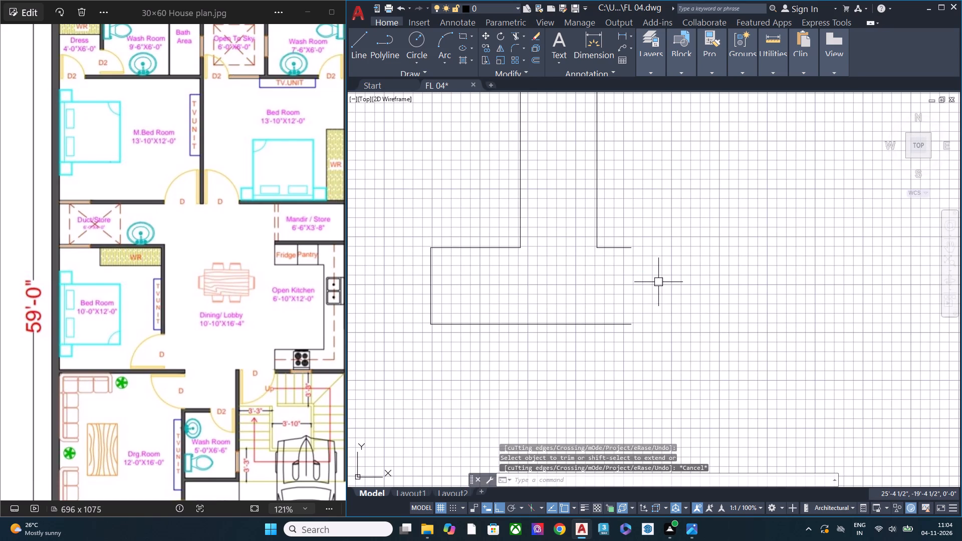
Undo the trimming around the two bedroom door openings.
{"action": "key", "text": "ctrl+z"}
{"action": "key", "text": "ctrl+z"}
Move both jamb lines of the Bed Room door 2" along the wall, away from the partition between the two bedrooms.
{"action": "scroll", "coordinate": [645, 272], "scroll_direction": "down", "scroll_amount": 1, "text": "ctrl"}
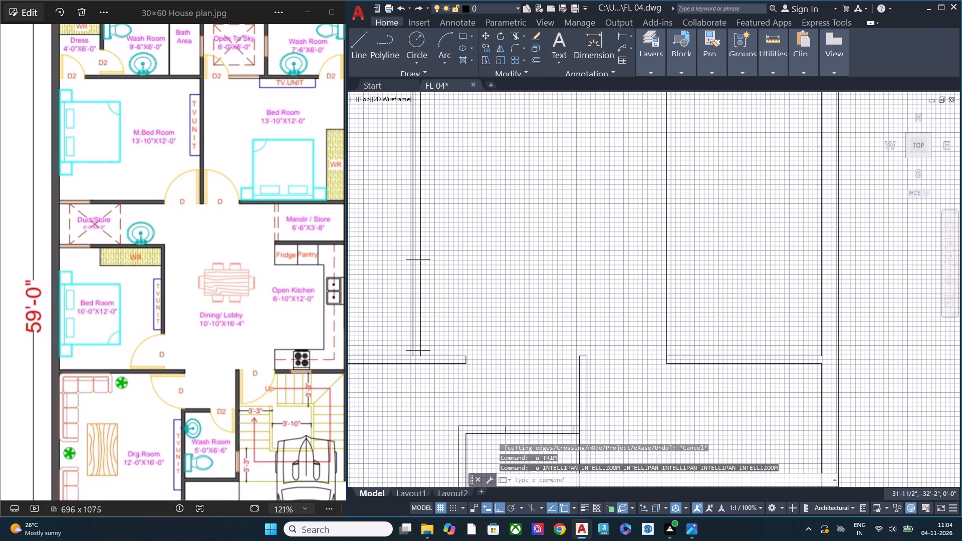
{"action": "scroll", "coordinate": [593, 256], "scroll_direction": "down", "scroll_amount": 1, "text": "ctrl"}
{"action": "middle_click_drag", "start_coordinate": [583, 265], "coordinate": [577, 338], "text": "ctrl"}
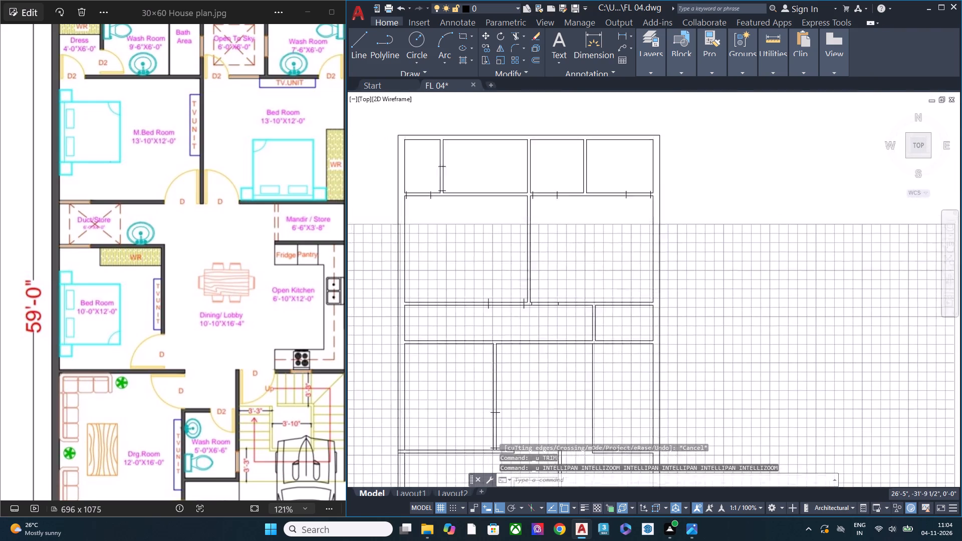
{"action": "middle_click_drag", "start_coordinate": [577, 338], "coordinate": [579, 347], "text": "ctrl"}
{"action": "scroll", "coordinate": [563, 292], "scroll_direction": "up", "scroll_amount": 3}
{"action": "scroll", "coordinate": [623, 306], "scroll_direction": "down", "scroll_amount": 2}
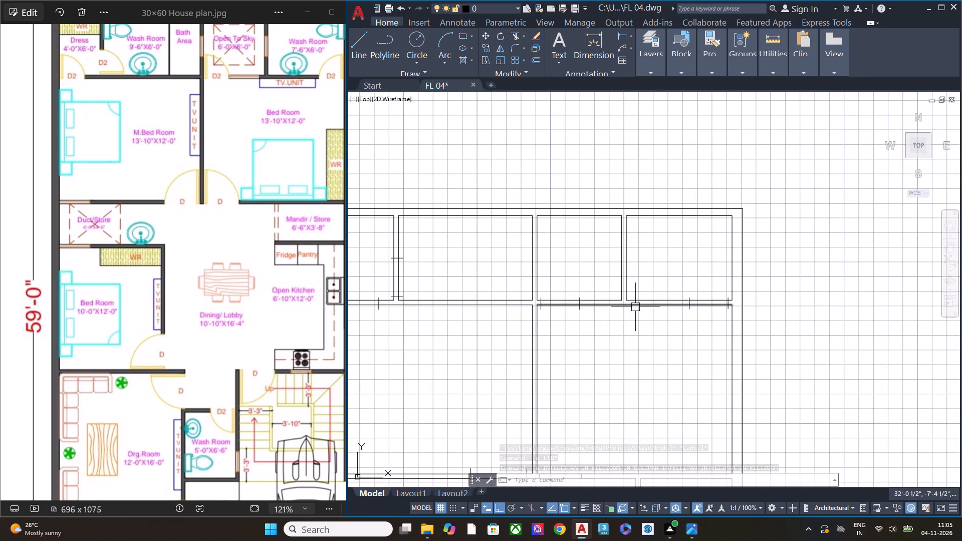
{"action": "middle_click_drag", "start_coordinate": [529, 313], "coordinate": [639, 227]}
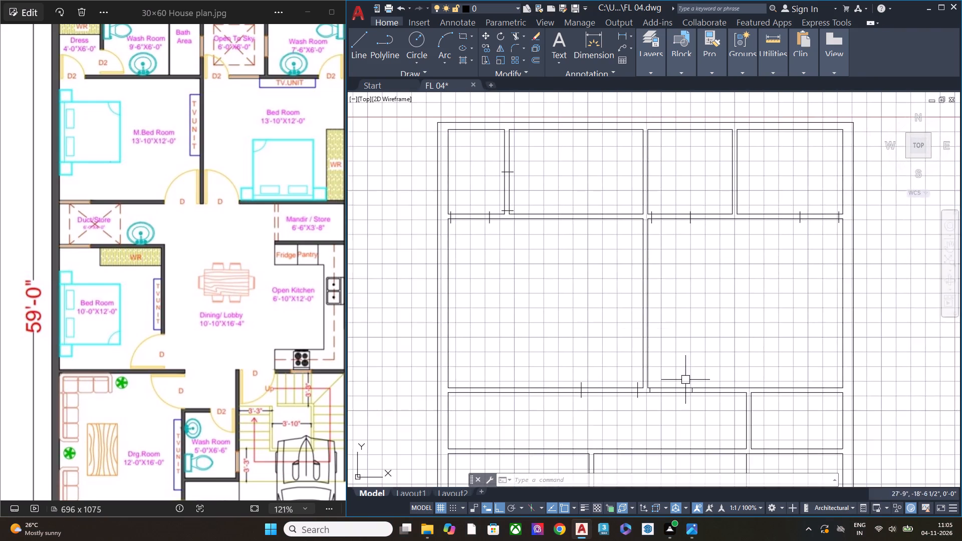
{"action": "scroll", "coordinate": [683, 380], "scroll_direction": "up", "scroll_amount": 2}
{"action": "middle_click_drag", "start_coordinate": [683, 362], "coordinate": [602, 294]}
{"action": "key", "text": "Escape"}
{"action": "scroll", "coordinate": [608, 330], "scroll_direction": "up", "scroll_amount": 2}
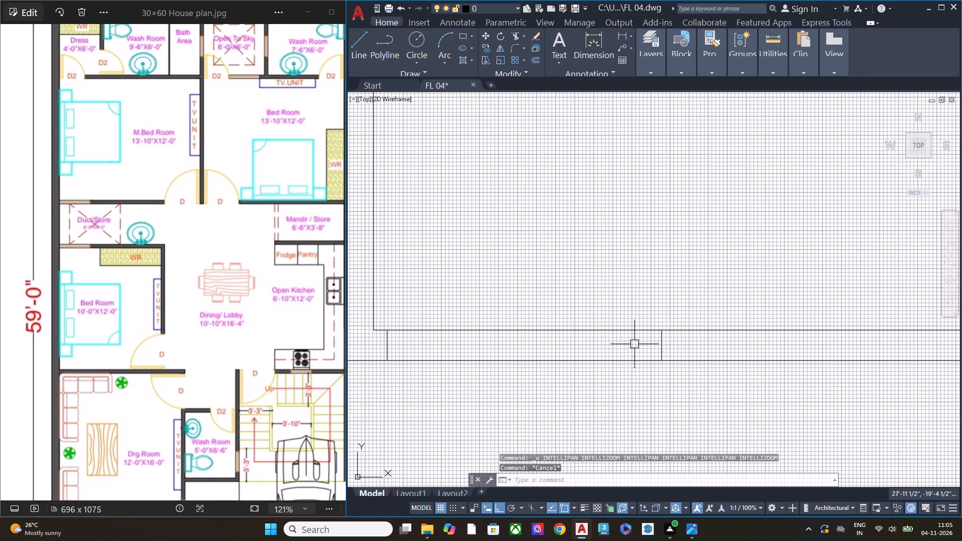
{"action": "left_click", "coordinate": [688, 349]}
{"action": "left_click", "coordinate": [382, 341]}
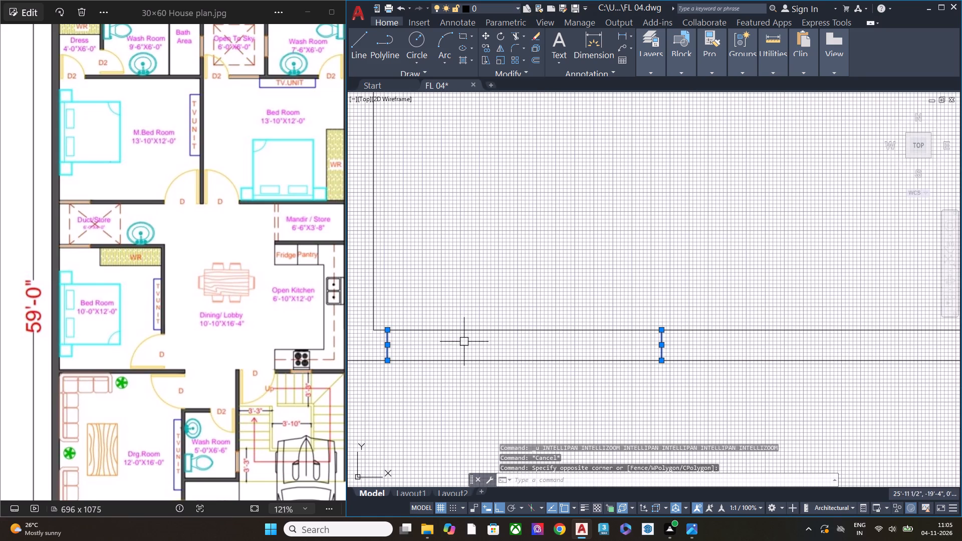
{"action": "type", "text": "M"}
{"action": "key", "text": "space"}
{"action": "left_click", "coordinate": [579, 213]}
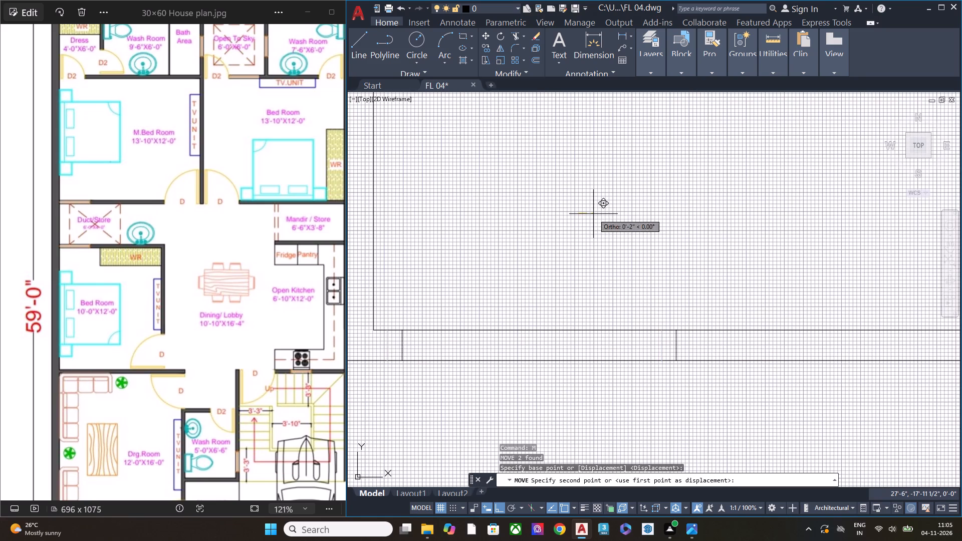
{"action": "left_click", "coordinate": [593, 214]}
{"action": "key", "text": "Escape"}
Move both jamb lines of the M.Bed Room door slightly along the wall toward the partition between the bedrooms.
{"action": "scroll", "coordinate": [654, 217], "scroll_direction": "down", "scroll_amount": 2}
{"action": "middle_click_drag", "start_coordinate": [591, 288], "coordinate": [588, 311]}
{"action": "scroll", "coordinate": [542, 291], "scroll_direction": "up", "scroll_amount": 1}
{"action": "scroll", "coordinate": [538, 291], "scroll_direction": "down", "scroll_amount": 1}
{"action": "scroll", "coordinate": [538, 292], "scroll_direction": "up", "scroll_amount": 2}
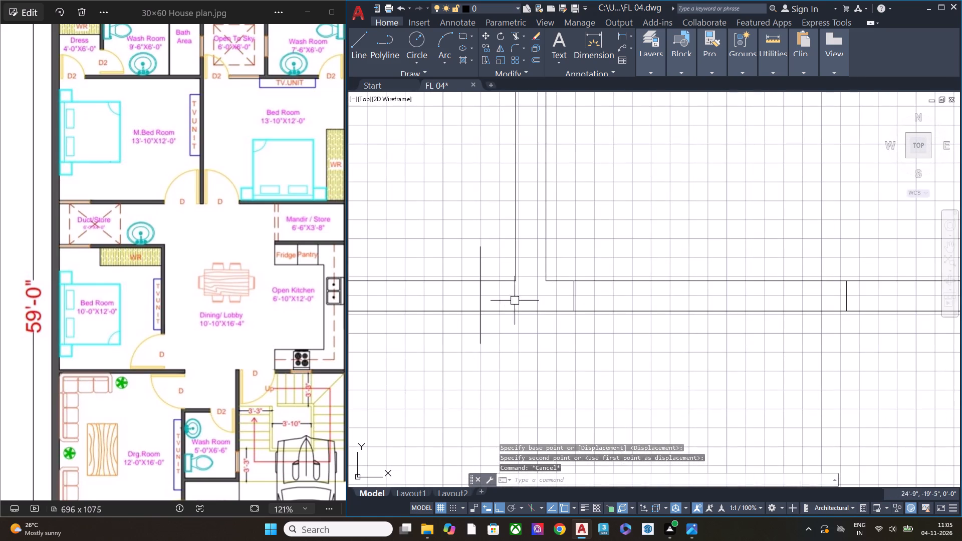
{"action": "left_click", "coordinate": [497, 301]}
{"action": "scroll", "coordinate": [457, 291], "scroll_direction": "down", "scroll_amount": 1}
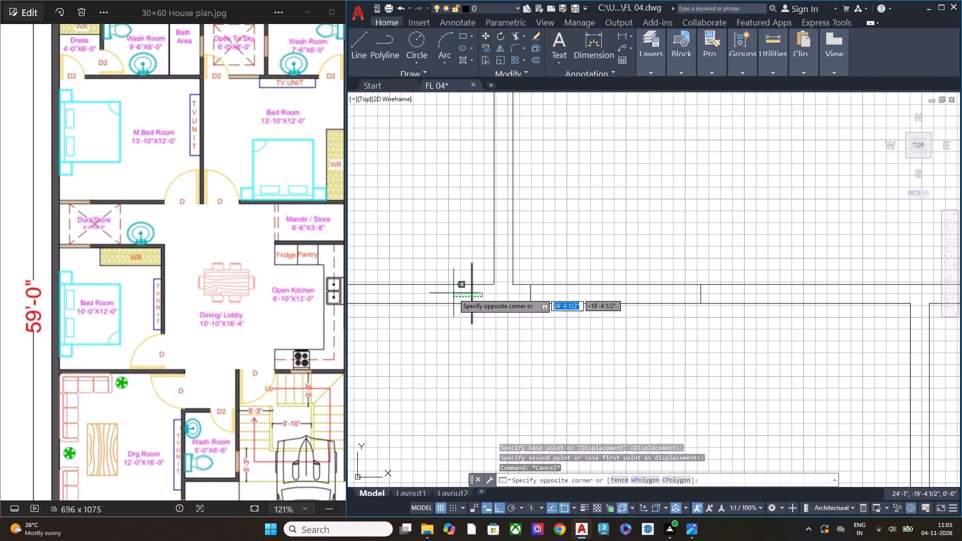
{"action": "middle_click_drag", "start_coordinate": [445, 292], "coordinate": [656, 290]}
{"action": "left_click", "coordinate": [441, 288]}
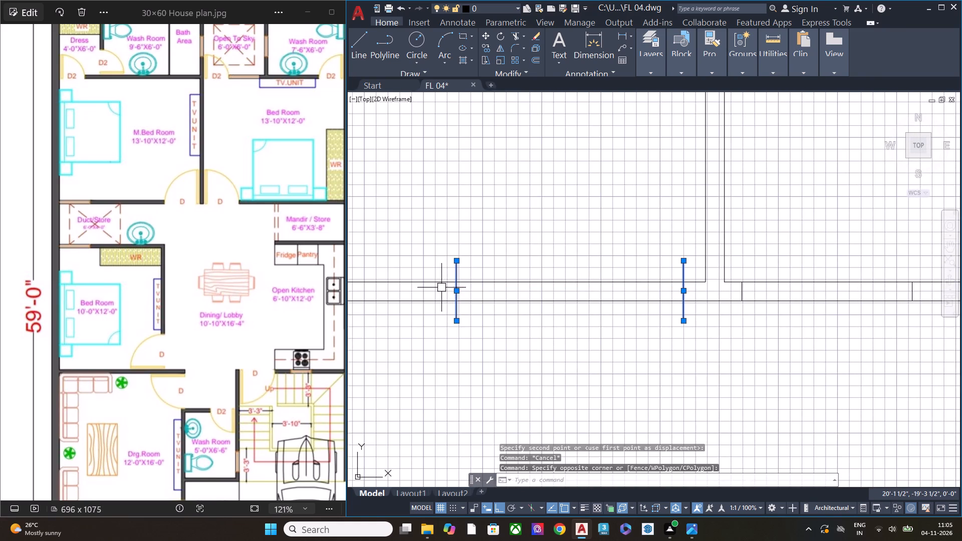
{"action": "type", "text": "M"}
{"action": "key", "text": "space"}
{"action": "left_click", "coordinate": [532, 379]}
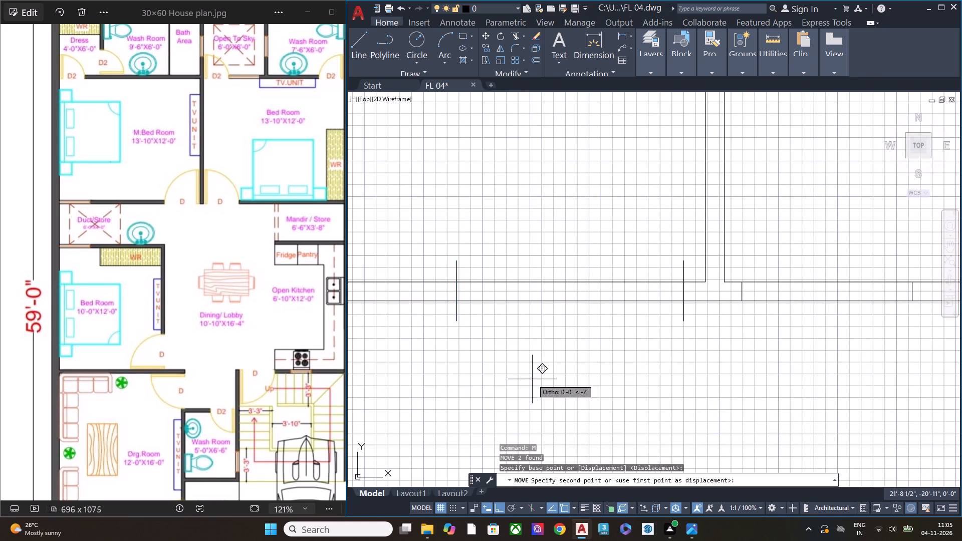
{"action": "left_click", "coordinate": [537, 378]}
{"action": "key", "text": "Escape"}
Trim the ends of the Dress door jamb lines that overhang into the M.Bed Room.
{"action": "scroll", "coordinate": [586, 310], "scroll_direction": "down", "scroll_amount": 1}
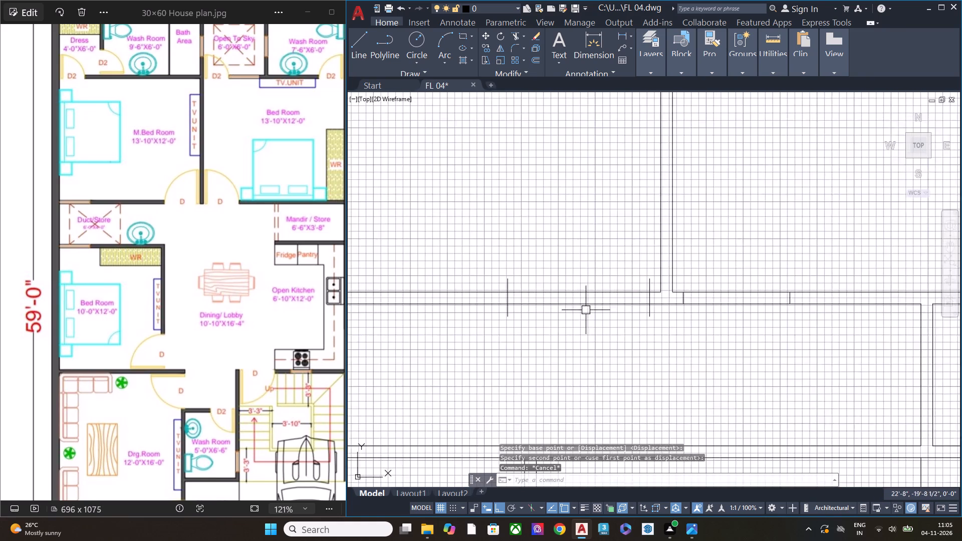
{"action": "scroll", "coordinate": [586, 311], "scroll_direction": "down", "scroll_amount": 1}
{"action": "middle_click_drag", "start_coordinate": [598, 219], "coordinate": [623, 339]}
{"action": "scroll", "coordinate": [626, 279], "scroll_direction": "down", "scroll_amount": 1}
{"action": "middle_click_drag", "start_coordinate": [624, 252], "coordinate": [634, 307]}
{"action": "scroll", "coordinate": [541, 231], "scroll_direction": "down", "scroll_amount": 2}
{"action": "scroll", "coordinate": [538, 231], "scroll_direction": "up", "scroll_amount": 2}
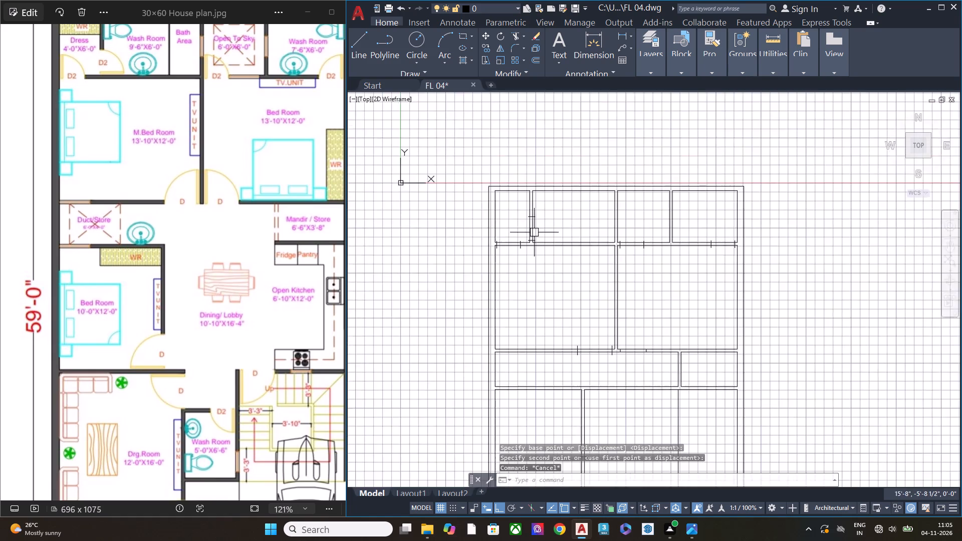
{"action": "type", "text": "TR"}
{"action": "key", "text": "space"}
{"action": "scroll", "coordinate": [499, 255], "scroll_direction": "up", "scroll_amount": 2}
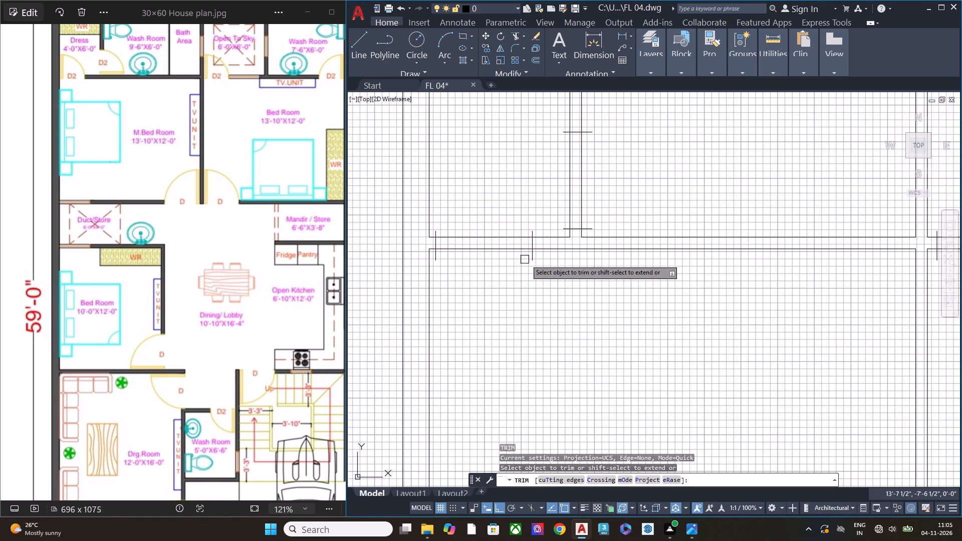
{"action": "left_click", "coordinate": [530, 258]}
{"action": "left_click", "coordinate": [435, 262]}
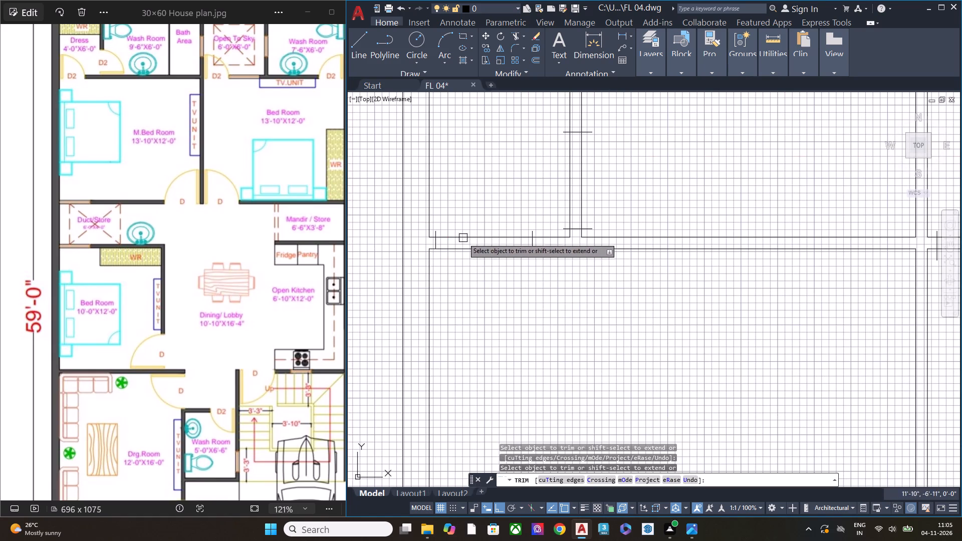
{"action": "key", "text": "Escape"}
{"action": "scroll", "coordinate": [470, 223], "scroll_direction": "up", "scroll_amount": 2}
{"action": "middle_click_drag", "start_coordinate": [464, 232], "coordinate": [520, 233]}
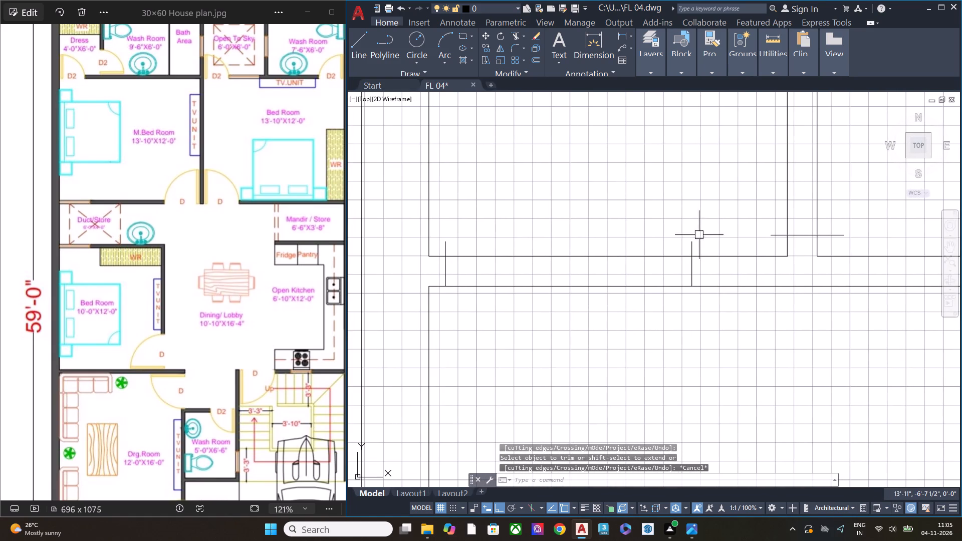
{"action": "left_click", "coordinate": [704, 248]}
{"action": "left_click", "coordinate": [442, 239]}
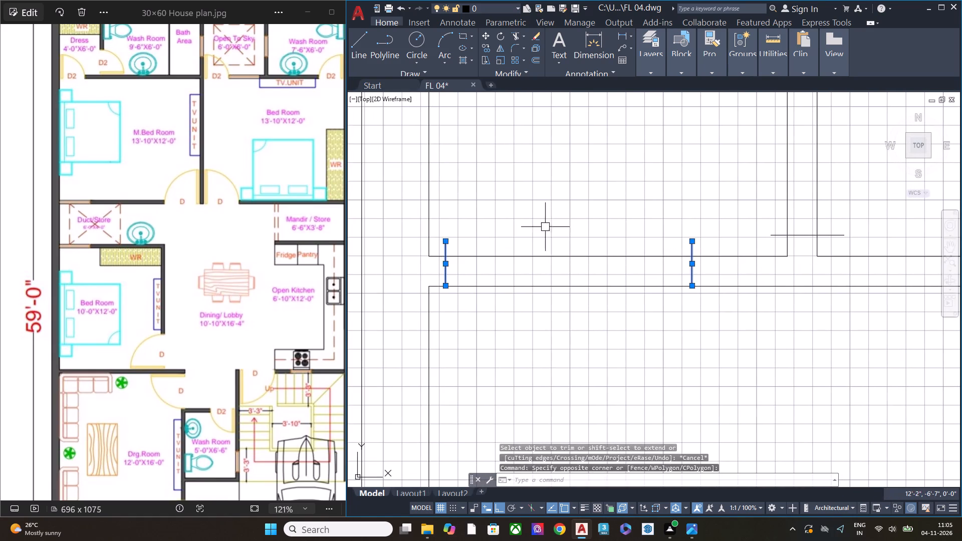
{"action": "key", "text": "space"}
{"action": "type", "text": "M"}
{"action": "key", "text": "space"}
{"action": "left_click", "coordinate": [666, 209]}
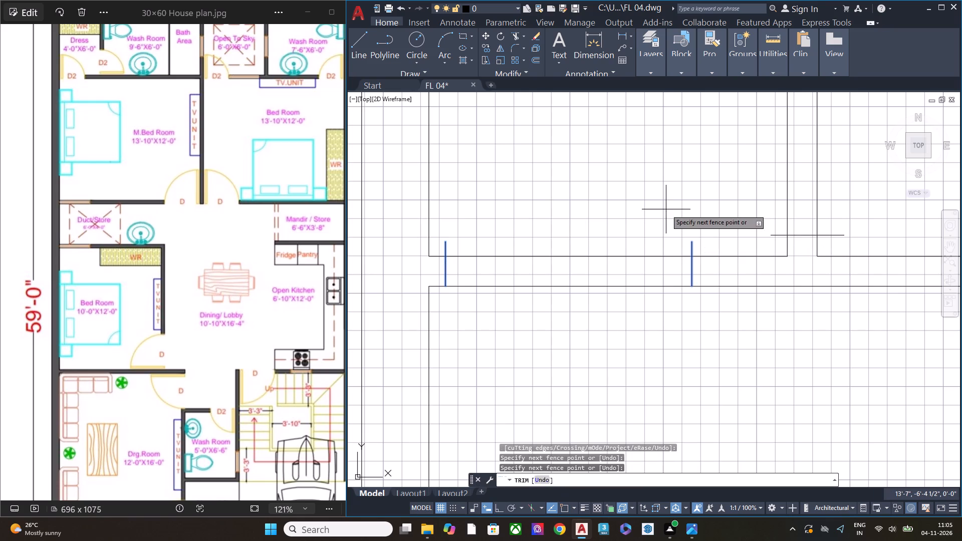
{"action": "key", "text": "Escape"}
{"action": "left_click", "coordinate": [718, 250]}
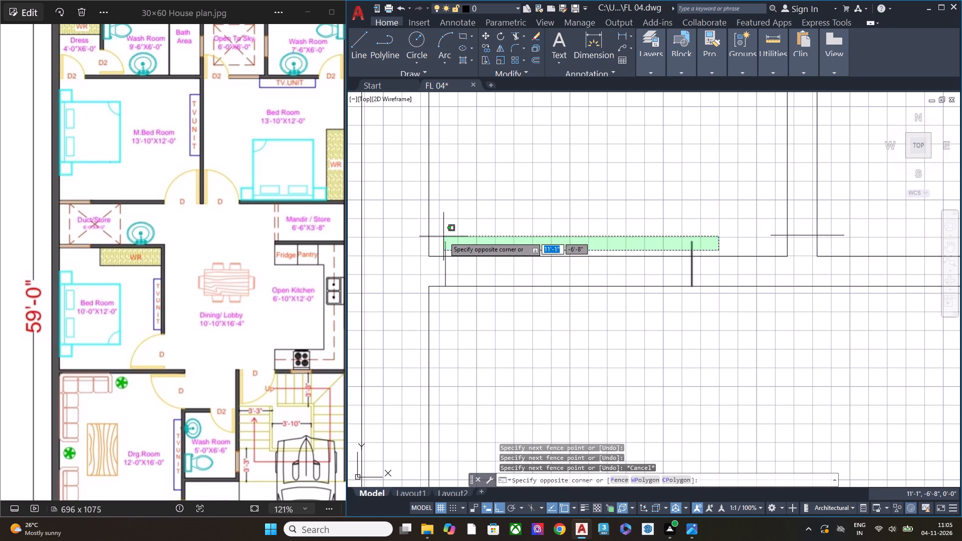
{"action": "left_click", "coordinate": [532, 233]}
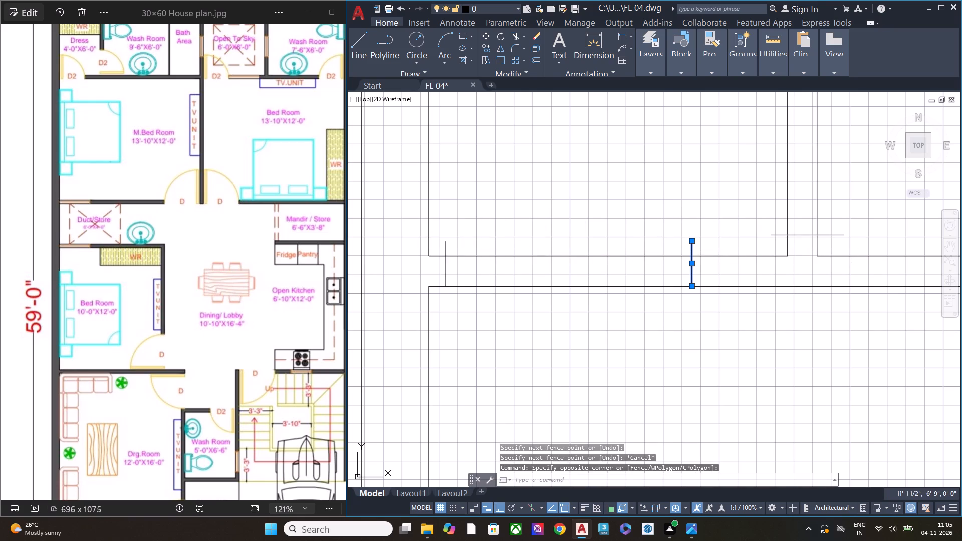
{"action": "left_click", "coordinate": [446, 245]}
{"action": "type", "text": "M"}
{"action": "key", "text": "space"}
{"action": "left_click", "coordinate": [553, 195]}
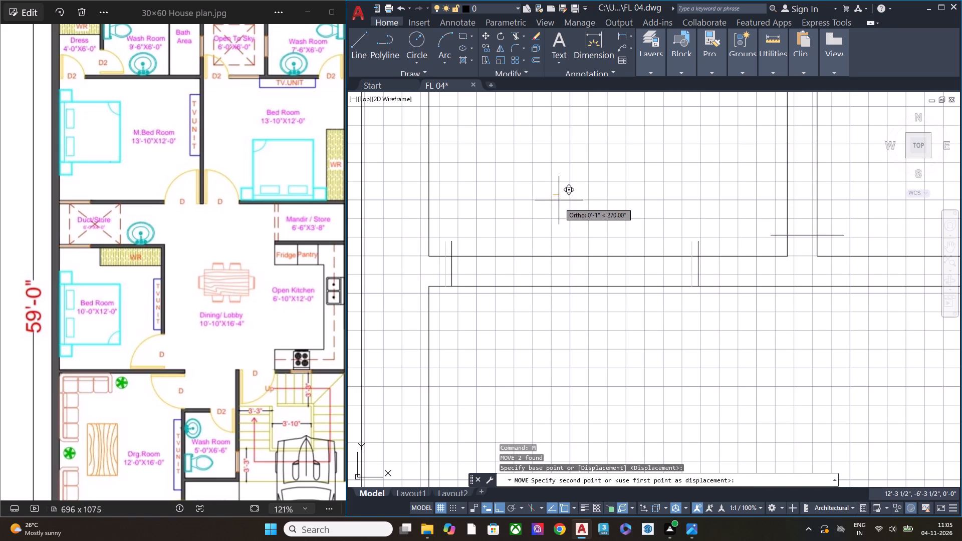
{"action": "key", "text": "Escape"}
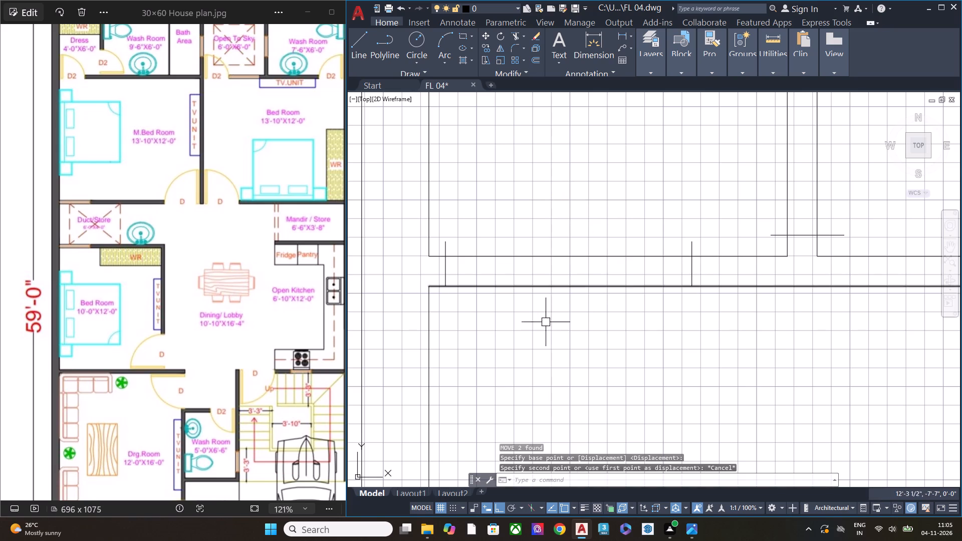
Move both jamb lines of the Dress door slightly along the wall, away from the outer wall.
{"action": "left_click", "coordinate": [700, 270]}
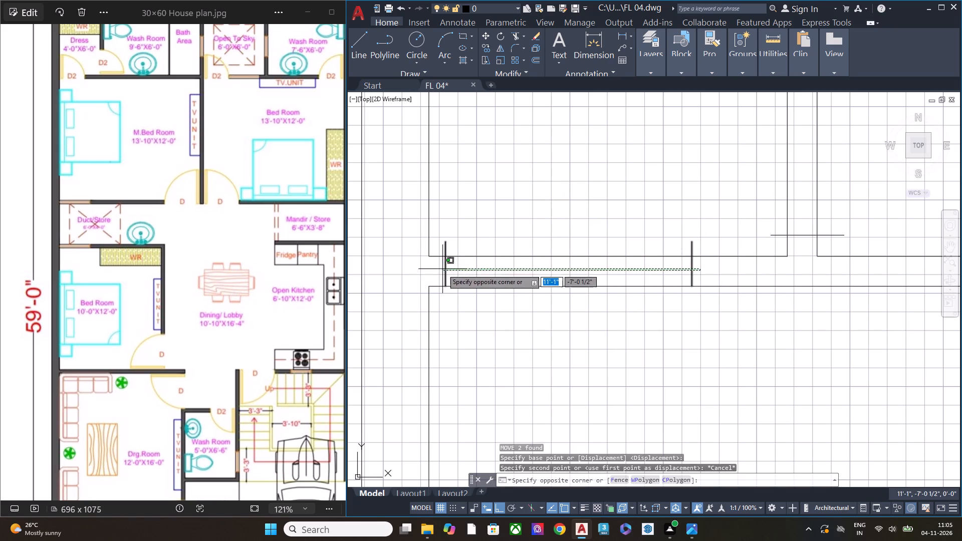
{"action": "left_click", "coordinate": [442, 269]}
{"action": "type", "text": "M"}
{"action": "key", "text": "space"}
{"action": "left_click", "coordinate": [600, 379]}
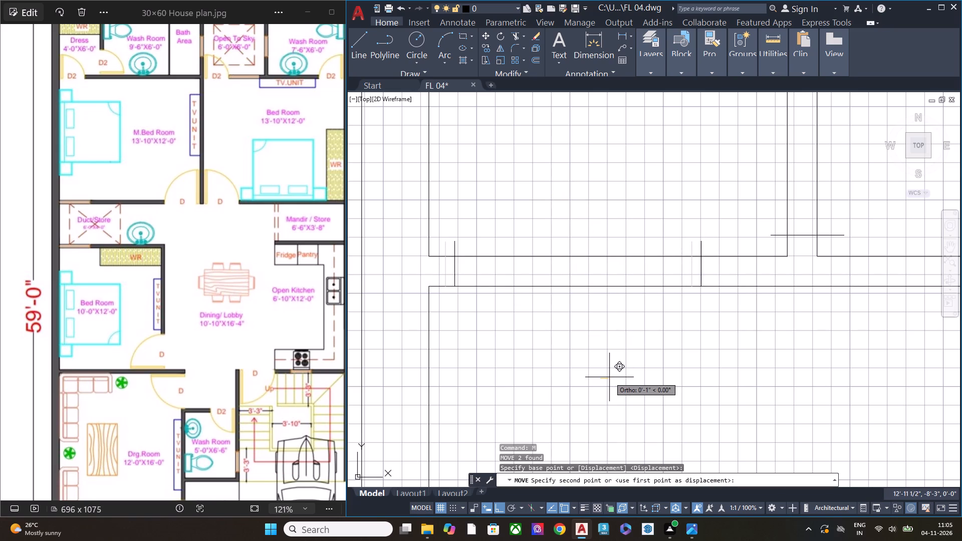
{"action": "left_click", "coordinate": [604, 378]}
{"action": "key", "text": "Escape"}
Trim the ends of the Dress door jamb lines that overhang into the Dress room.
{"action": "type", "text": "TR"}
{"action": "key", "text": "space"}
{"action": "left_click", "coordinate": [694, 247]}
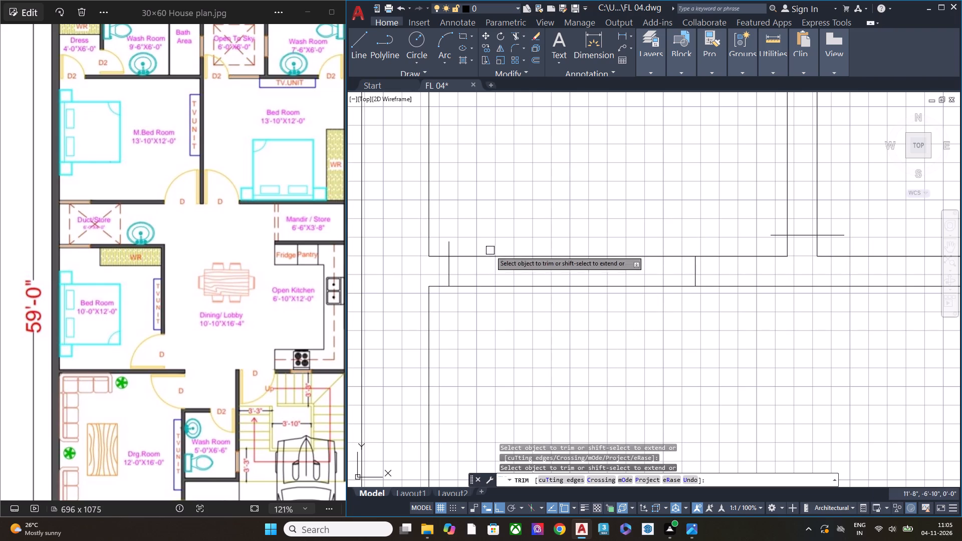
{"action": "left_click", "coordinate": [449, 244]}
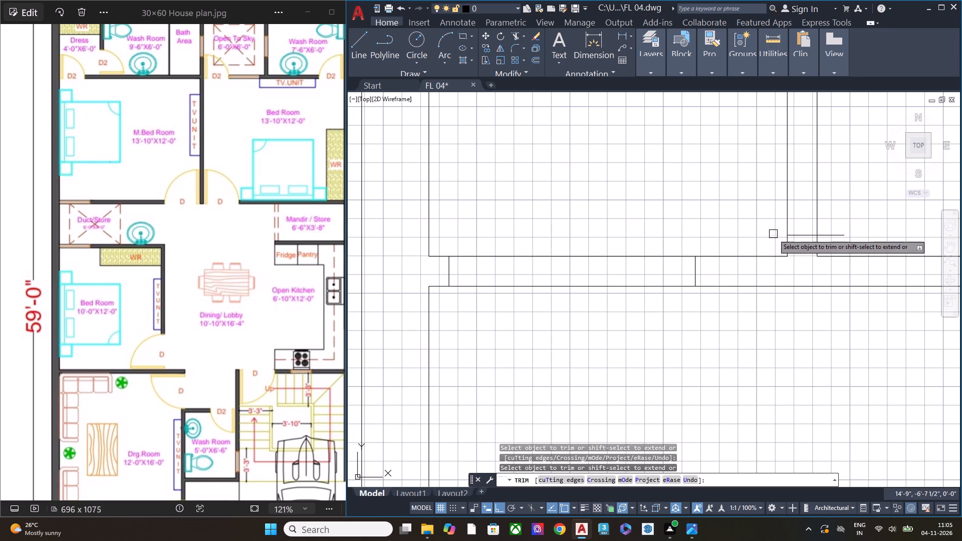
Trim the jamb line overhangs and the wall lines between them to open the door in the partition between the Dress and Wash Room.
{"action": "left_click", "coordinate": [773, 234]}
{"action": "left_click", "coordinate": [832, 237]}
{"action": "scroll", "coordinate": [751, 243], "scroll_direction": "down", "scroll_amount": 2}
{"action": "middle_click_drag", "start_coordinate": [778, 237], "coordinate": [757, 312]}
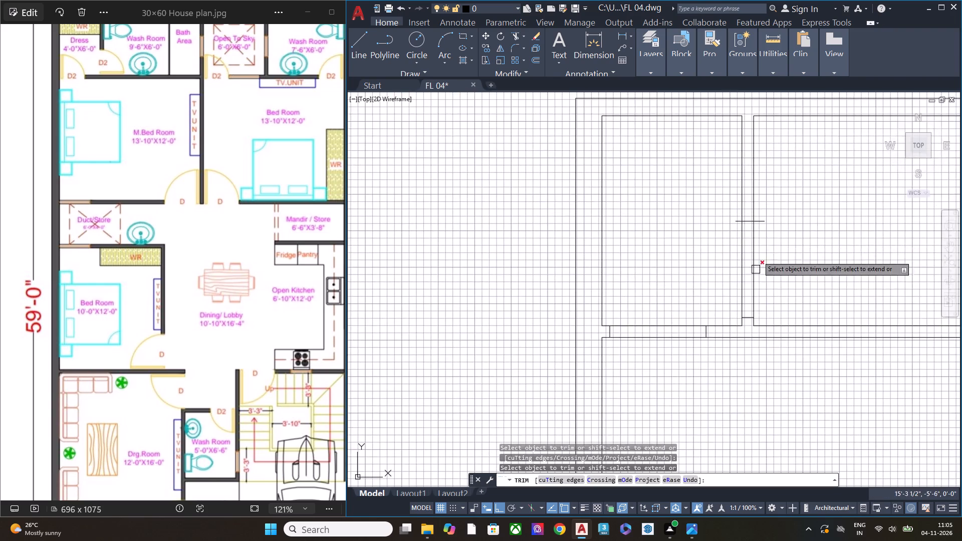
{"action": "scroll", "coordinate": [761, 234], "scroll_direction": "up", "scroll_amount": 2}
{"action": "left_click", "coordinate": [758, 204]}
{"action": "left_click", "coordinate": [762, 194]}
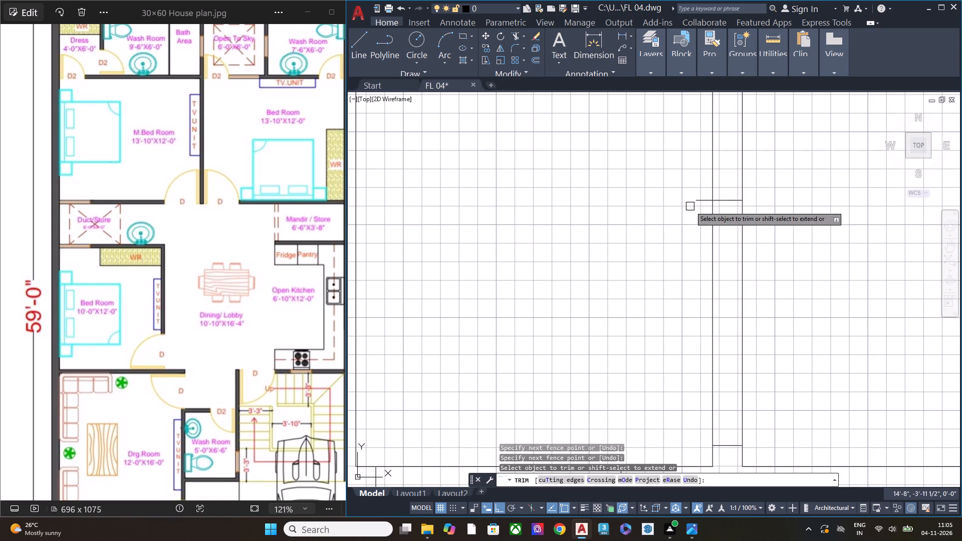
{"action": "left_click", "coordinate": [702, 199]}
{"action": "left_click", "coordinate": [683, 246]}
{"action": "left_click", "coordinate": [796, 247]}
{"action": "scroll", "coordinate": [766, 234], "scroll_direction": "down", "scroll_amount": 2}
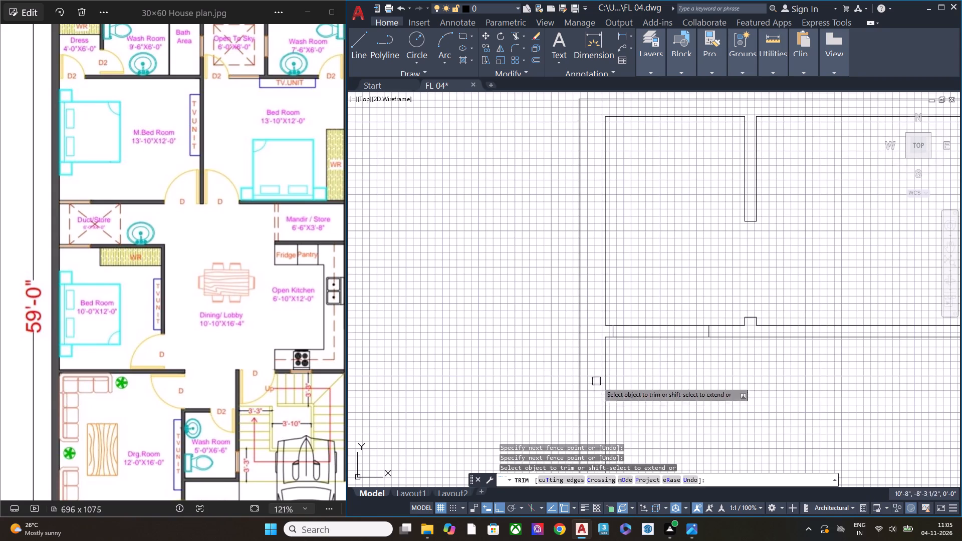
Trim both wall lines between the jambs to cut the Dress door opening toward the M.Bed Room.
{"action": "left_click_drag", "start_coordinate": [655, 367], "coordinate": [658, 348]}
{"action": "left_click_drag", "start_coordinate": [656, 282], "coordinate": [660, 299]}
{"action": "left_click_drag", "start_coordinate": [664, 372], "coordinate": [654, 286]}
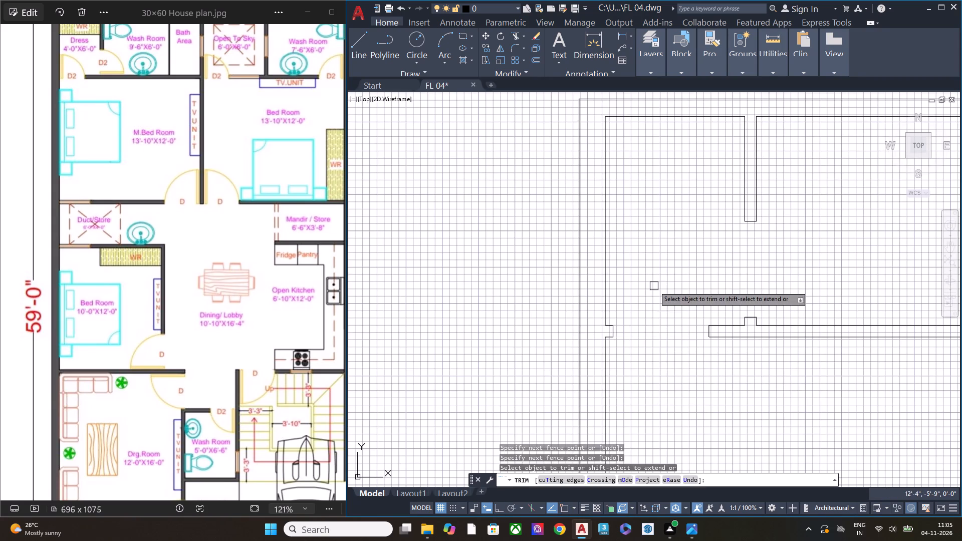
Trim the jamb line overhangs and the wall lines between them to open the door between Open To Sky and the Bed Room.
{"action": "scroll", "coordinate": [636, 298], "scroll_direction": "down", "scroll_amount": 2}
{"action": "scroll", "coordinate": [716, 304], "scroll_direction": "up", "scroll_amount": 1}
{"action": "middle_click_drag", "start_coordinate": [709, 305], "coordinate": [540, 315]}
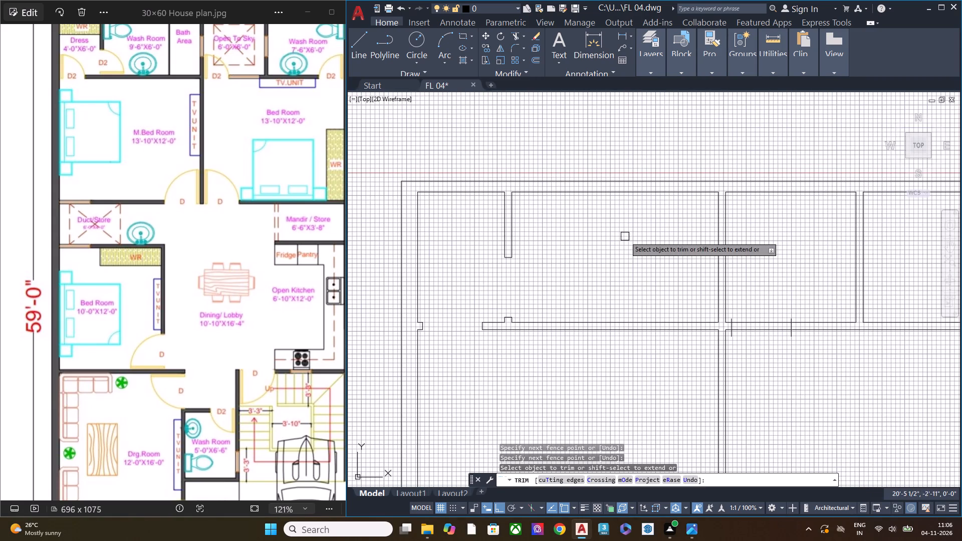
{"action": "scroll", "coordinate": [808, 338], "scroll_direction": "up", "scroll_amount": 2}
{"action": "left_click", "coordinate": [763, 331]}
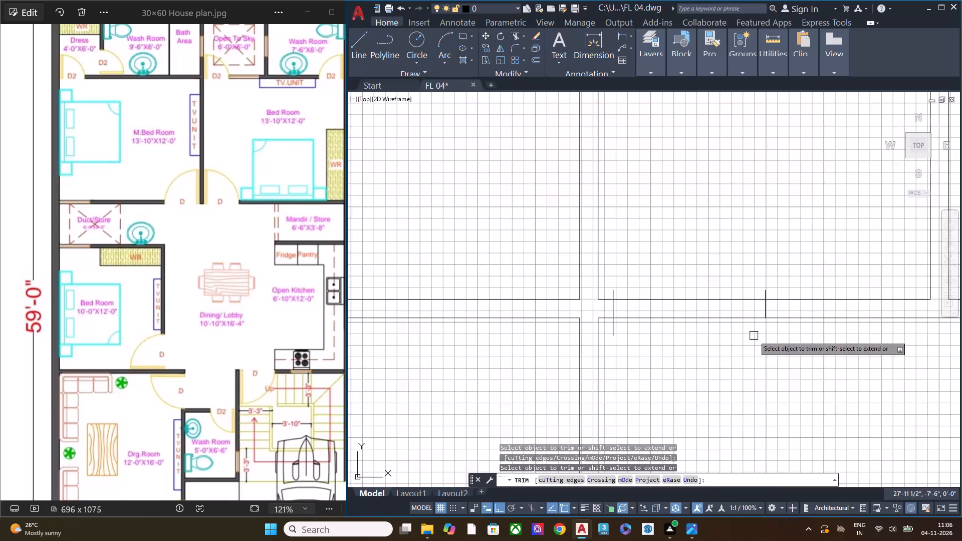
{"action": "left_click", "coordinate": [616, 330]}
{"action": "left_click", "coordinate": [614, 291]}
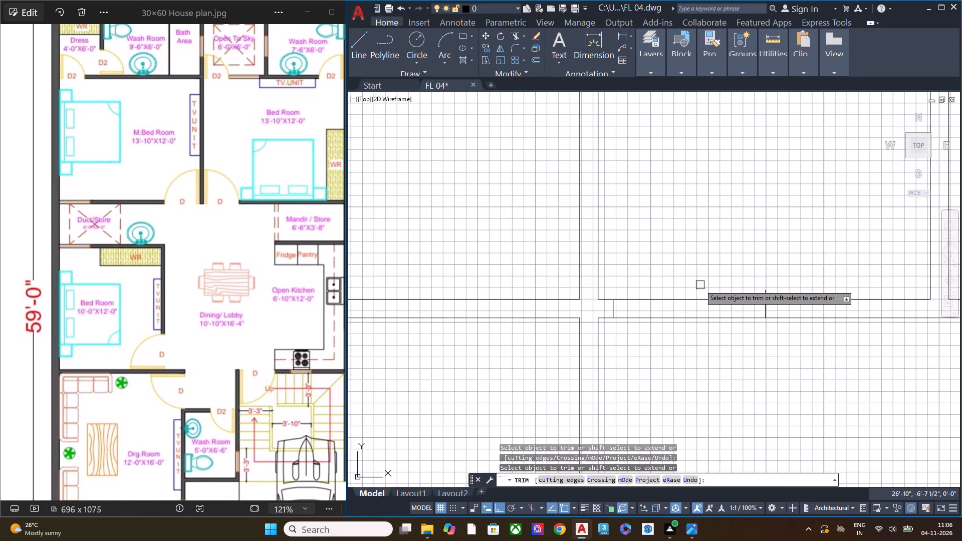
{"action": "left_click", "coordinate": [766, 291]}
{"action": "left_click_drag", "start_coordinate": [686, 374], "coordinate": [687, 364]}
{"action": "left_click", "coordinate": [686, 249]}
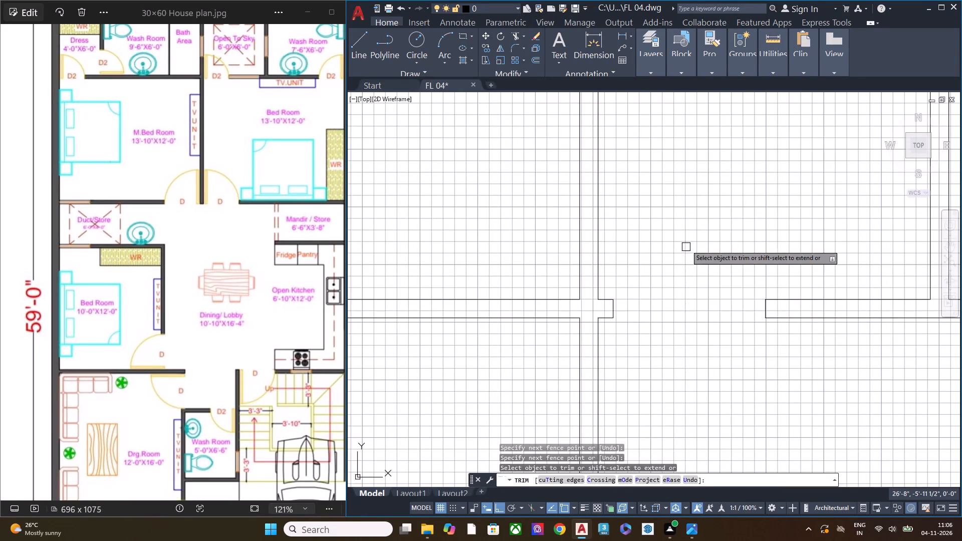
Trim the jamb line overhangs and the wall lines between them to open the door of the 7'-6"X6'-0" Wash Room.
{"action": "scroll", "coordinate": [686, 241], "scroll_direction": "down", "scroll_amount": 3}
{"action": "scroll", "coordinate": [858, 254], "scroll_direction": "up", "scroll_amount": 3}
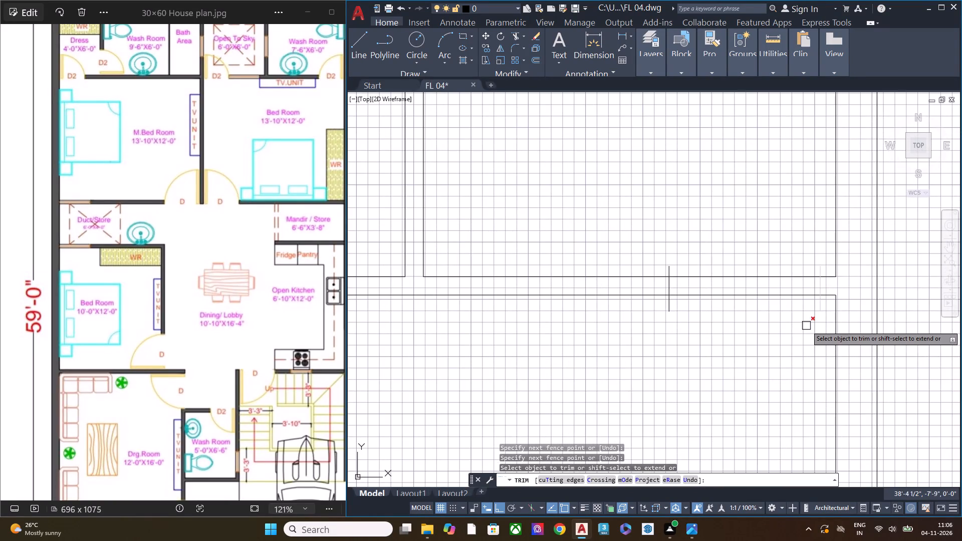
{"action": "left_click", "coordinate": [820, 312]}
{"action": "left_click", "coordinate": [665, 309]}
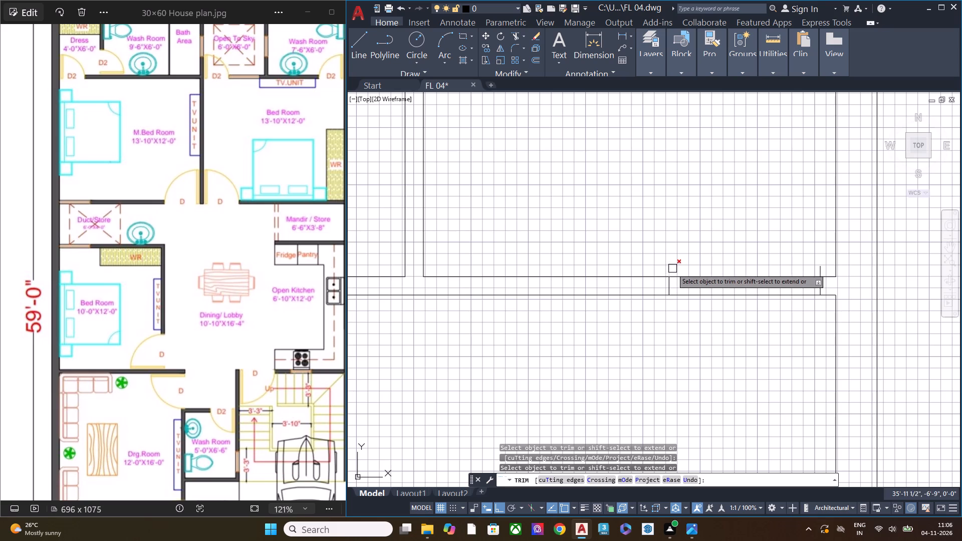
{"action": "left_click", "coordinate": [670, 269]}
{"action": "left_click", "coordinate": [822, 269]}
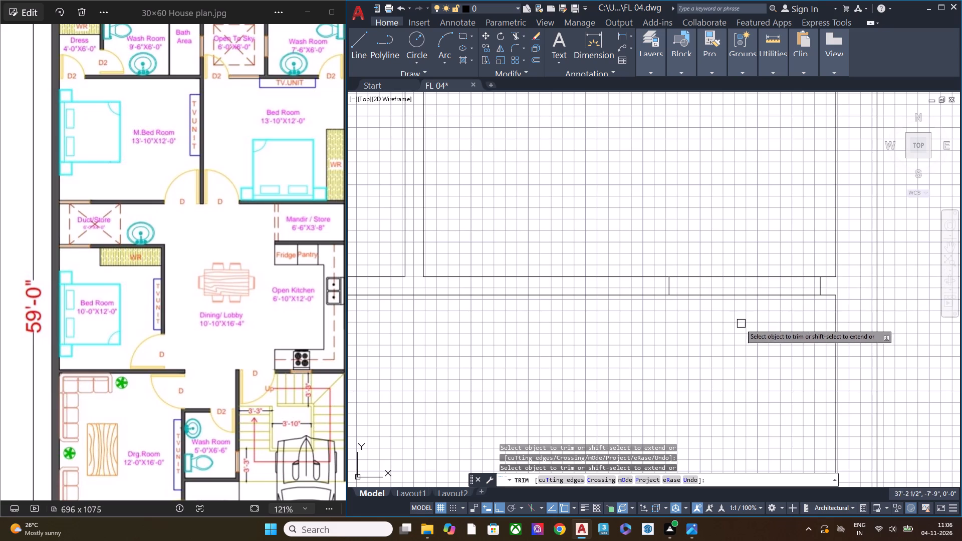
{"action": "left_click_drag", "start_coordinate": [762, 323], "coordinate": [762, 318]}
{"action": "left_click", "coordinate": [748, 224]}
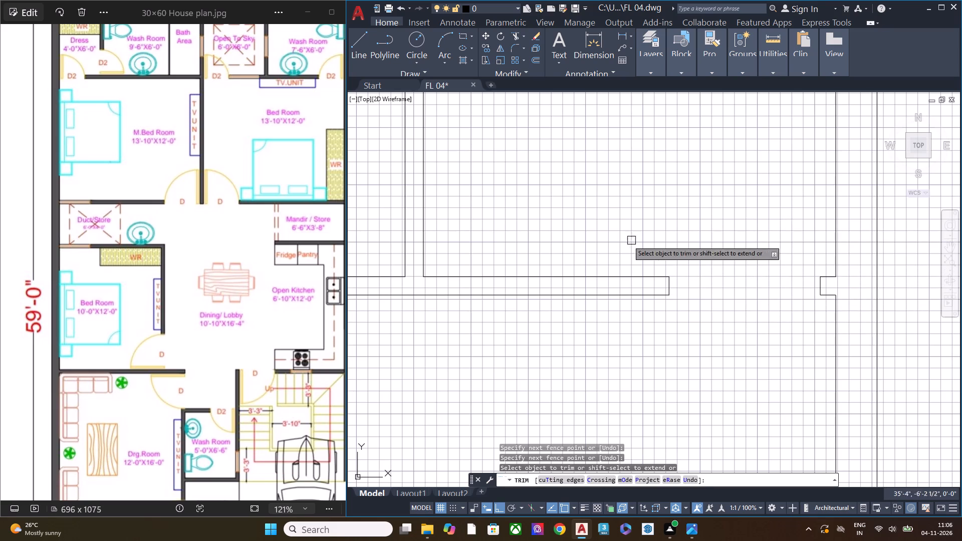
Trim the M.Bed Room door's jamb line overhangs and the wall lines between them to cut its opening.
{"action": "scroll", "coordinate": [661, 296], "scroll_direction": "down", "scroll_amount": 2}
{"action": "scroll", "coordinate": [273, 241], "scroll_direction": "down", "scroll_amount": 5}
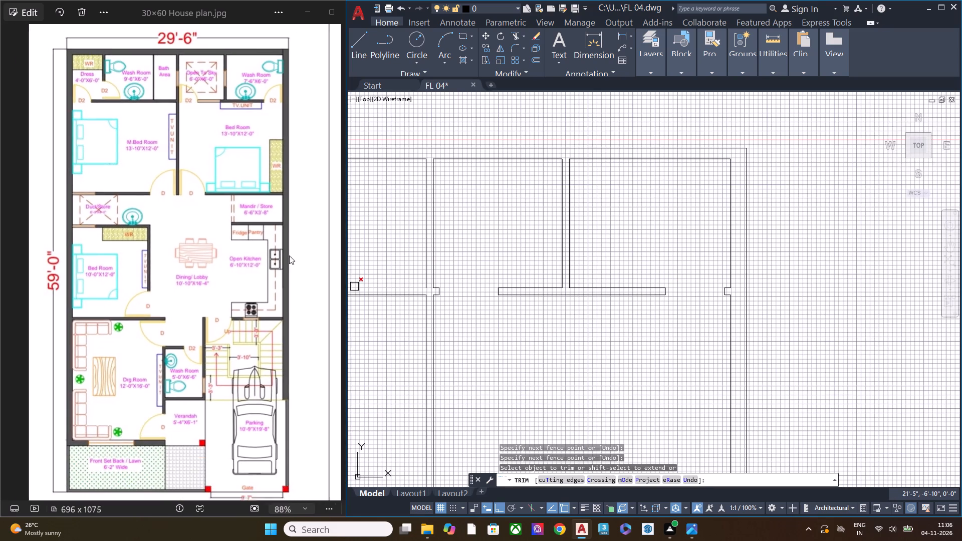
{"action": "scroll", "coordinate": [657, 223], "scroll_direction": "down", "scroll_amount": 1}
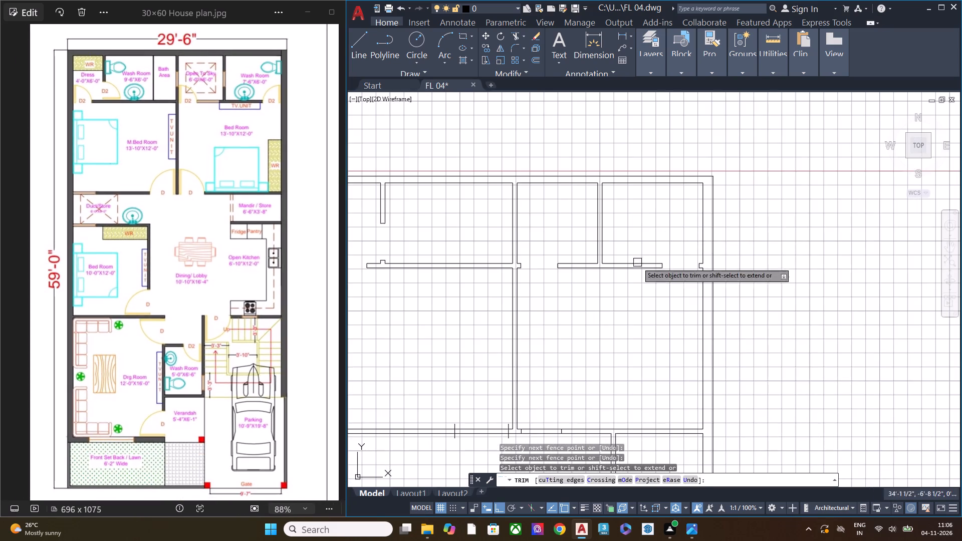
{"action": "middle_click_drag", "start_coordinate": [606, 296], "coordinate": [660, 170]}
{"action": "scroll", "coordinate": [618, 309], "scroll_direction": "up", "scroll_amount": 1}
{"action": "scroll", "coordinate": [445, 316], "scroll_direction": "up", "scroll_amount": 1}
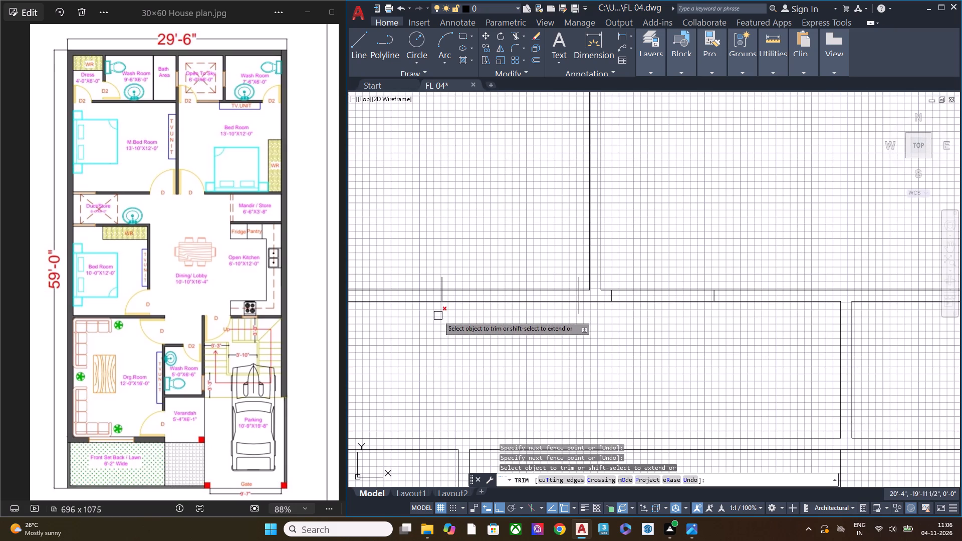
{"action": "left_click", "coordinate": [438, 313]}
{"action": "left_click", "coordinate": [579, 310]}
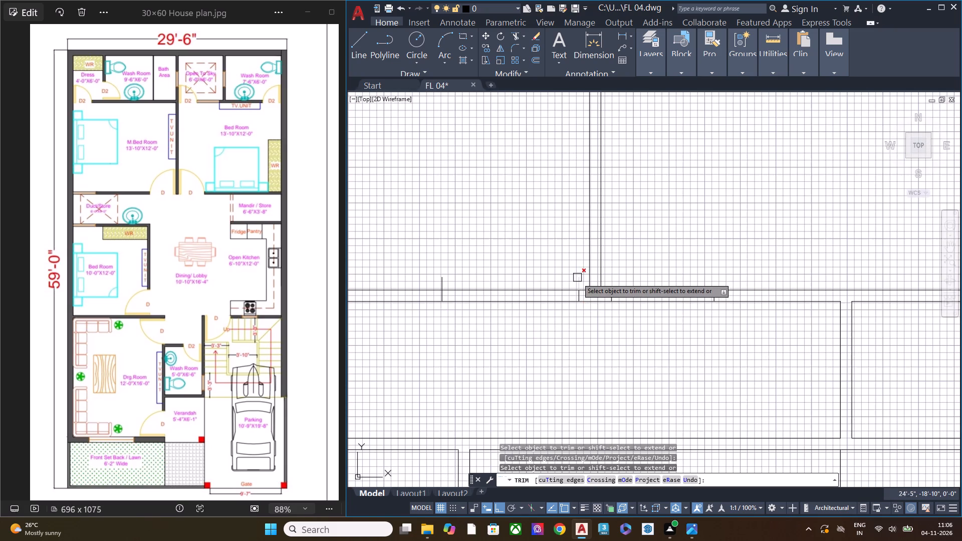
{"action": "left_click", "coordinate": [578, 278]}
{"action": "left_click", "coordinate": [444, 278]}
{"action": "left_click_drag", "start_coordinate": [510, 264], "coordinate": [512, 273]}
{"action": "left_click", "coordinate": [518, 342]}
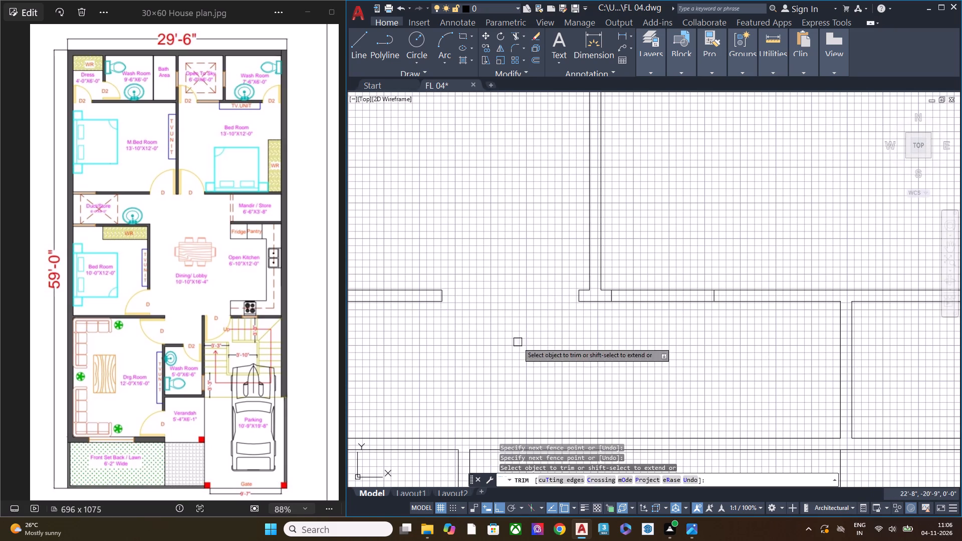
Trim both wall lines between the jambs to cut the door opening of the 13'-10"X12'-0" Bed Room.
{"action": "left_click", "coordinate": [669, 338]}
{"action": "left_click", "coordinate": [681, 225]}
Trim the overhanging ends of both door jamb lines on the partition between the 10'-0"X12'-0" Bed Room and the Dining/Lobby.
{"action": "scroll", "coordinate": [676, 209], "scroll_direction": "down", "scroll_amount": 2}
{"action": "middle_click_drag", "start_coordinate": [606, 314], "coordinate": [604, 232]}
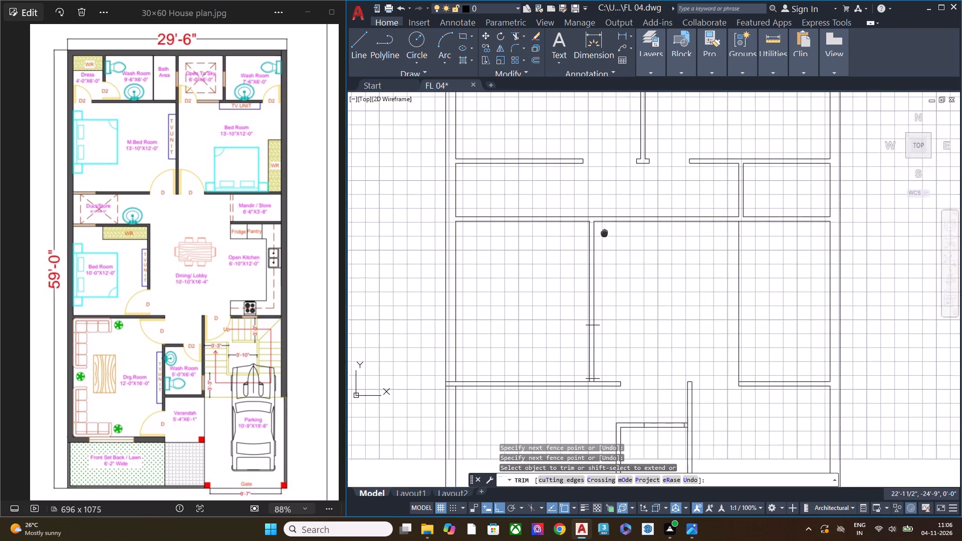
{"action": "middle_click_drag", "start_coordinate": [604, 232], "coordinate": [606, 227]}
{"action": "scroll", "coordinate": [601, 334], "scroll_direction": "up", "scroll_amount": 1}
{"action": "left_click", "coordinate": [603, 314]}
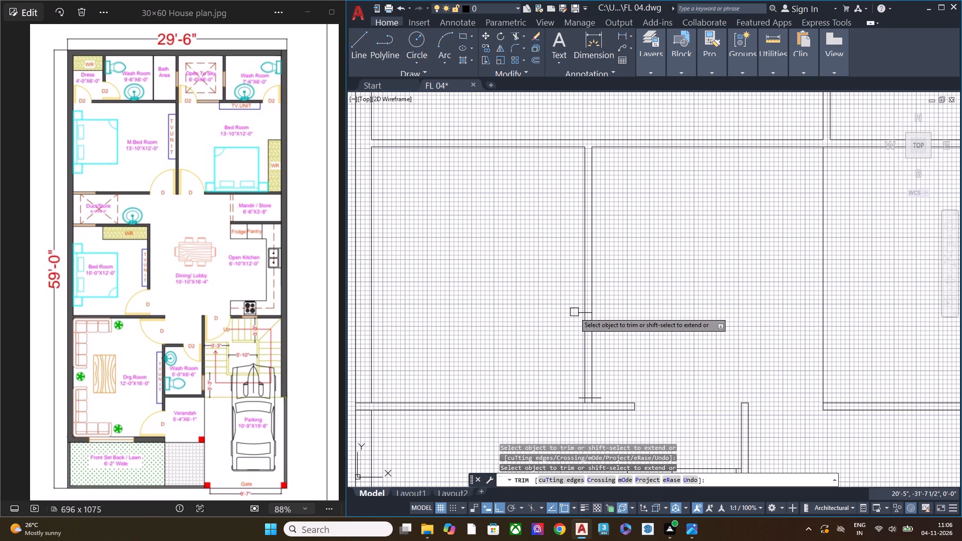
{"action": "left_click", "coordinate": [576, 312]}
{"action": "scroll", "coordinate": [600, 281], "scroll_direction": "down", "scroll_amount": 2}
{"action": "scroll", "coordinate": [593, 355], "scroll_direction": "up", "scroll_amount": 1}
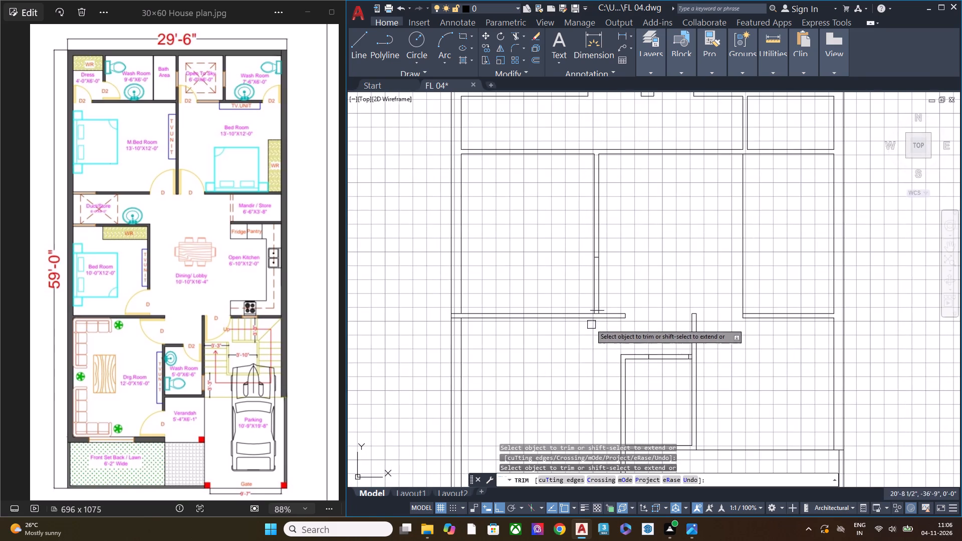
{"action": "scroll", "coordinate": [587, 308], "scroll_direction": "up", "scroll_amount": 3}
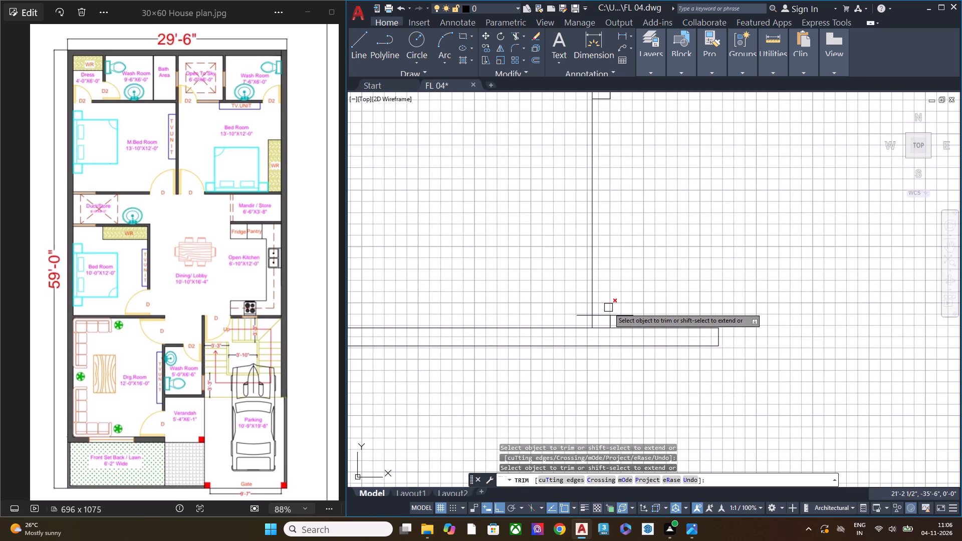
{"action": "scroll", "coordinate": [615, 310], "scroll_direction": "up", "scroll_amount": 1}
{"action": "left_click", "coordinate": [631, 318]}
{"action": "left_click", "coordinate": [563, 323]}
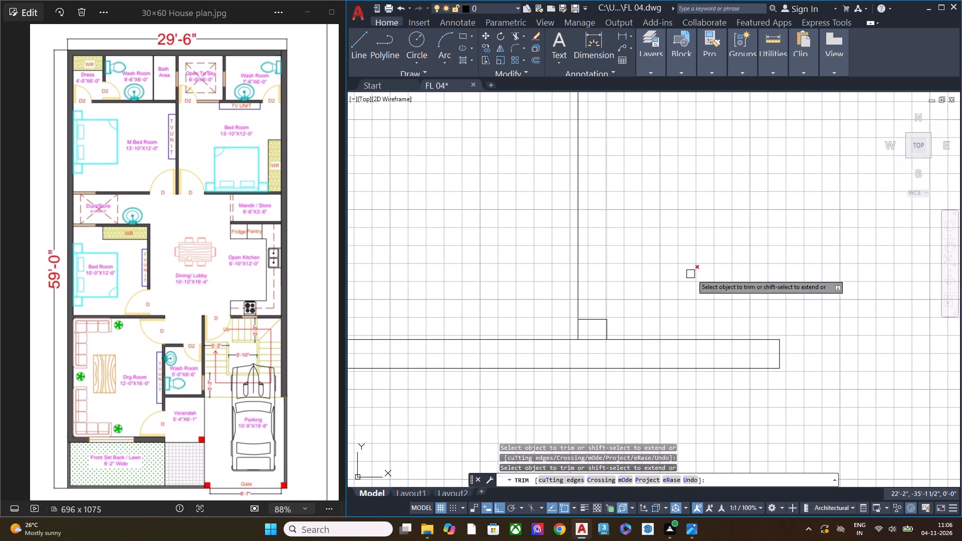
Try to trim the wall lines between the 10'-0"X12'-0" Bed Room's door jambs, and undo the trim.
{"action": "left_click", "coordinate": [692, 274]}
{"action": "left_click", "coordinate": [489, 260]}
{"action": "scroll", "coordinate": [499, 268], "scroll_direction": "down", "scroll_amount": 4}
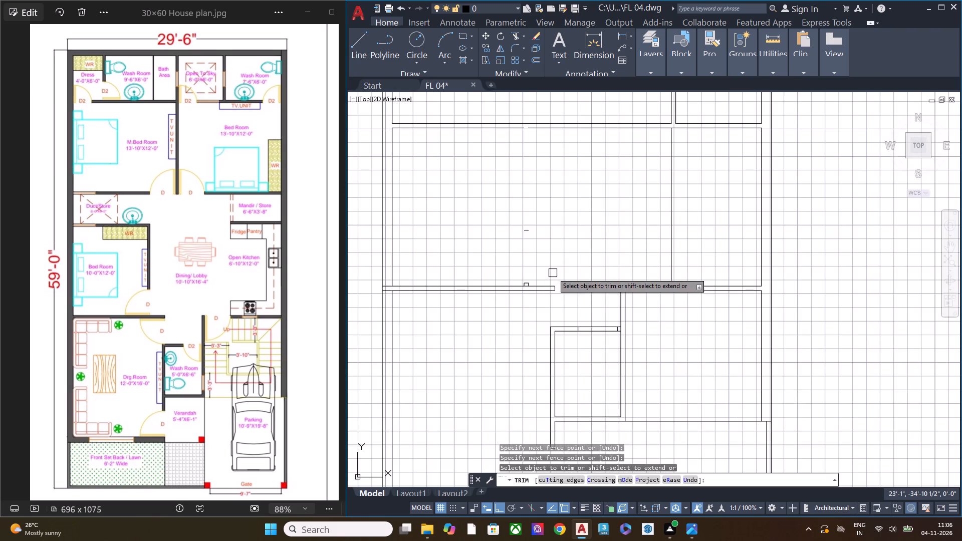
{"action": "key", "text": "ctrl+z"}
Examine the 10'-0"X12'-0" Bed Room door's jamb line farthest from the Drg.Room wall and how it meets the partition lines.
{"action": "scroll", "coordinate": [614, 288], "scroll_direction": "down", "scroll_amount": 2}
{"action": "middle_click_drag", "start_coordinate": [623, 277], "coordinate": [626, 328]}
{"action": "scroll", "coordinate": [616, 231], "scroll_direction": "up", "scroll_amount": 3}
{"action": "key", "text": "Escape"}
{"action": "scroll", "coordinate": [596, 188], "scroll_direction": "up", "scroll_amount": 2}
{"action": "scroll", "coordinate": [596, 188], "scroll_direction": "down", "scroll_amount": 1}
{"action": "scroll", "coordinate": [596, 188], "scroll_direction": "up", "scroll_amount": 3}
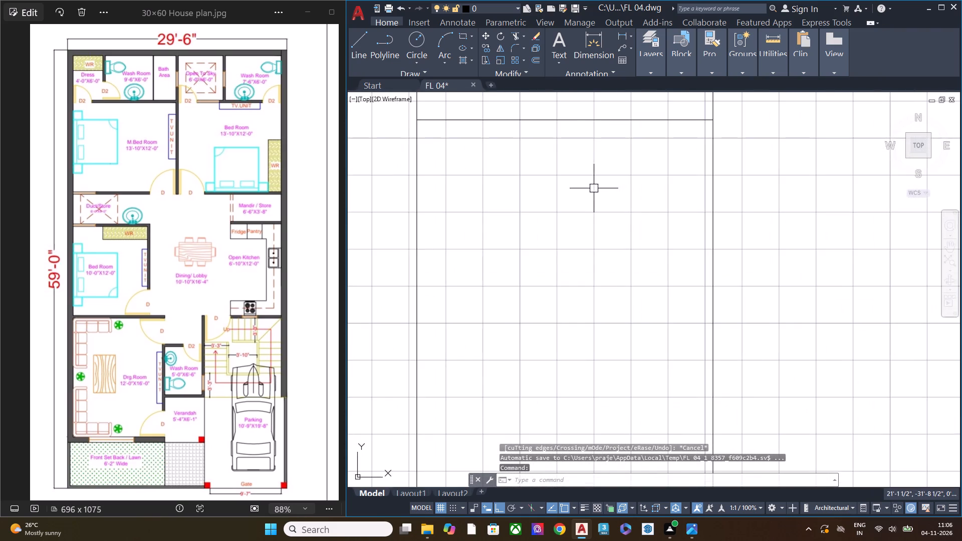
{"action": "middle_click_drag", "start_coordinate": [595, 190], "coordinate": [609, 288]}
{"action": "left_click", "coordinate": [632, 216]}
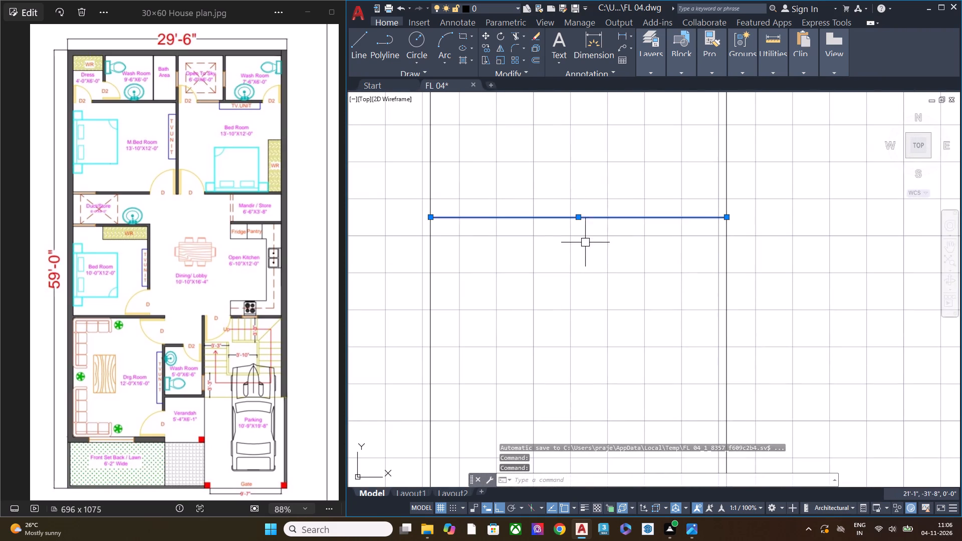
{"action": "scroll", "coordinate": [585, 243], "scroll_direction": "down", "scroll_amount": 5}
{"action": "key", "text": "Escape"}
Trim both partition lines between the jambs to cut the door opening of the 10'-0"X12'-0" Bed Room.
{"action": "scroll", "coordinate": [641, 301], "scroll_direction": "down", "scroll_amount": 3}
{"action": "middle_click_drag", "start_coordinate": [635, 304], "coordinate": [619, 283]}
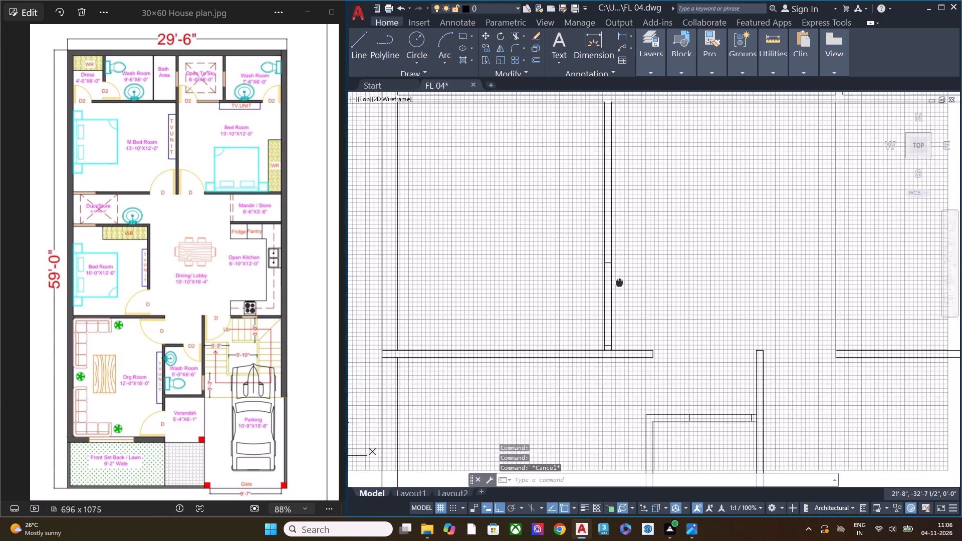
{"action": "middle_click_drag", "start_coordinate": [619, 283], "coordinate": [619, 281]}
{"action": "key", "text": "t"}
{"action": "key", "text": "r"}
{"action": "key", "text": "space"}
{"action": "left_click", "coordinate": [624, 306]}
{"action": "left_click", "coordinate": [588, 308]}
{"action": "key", "text": "Escape"}
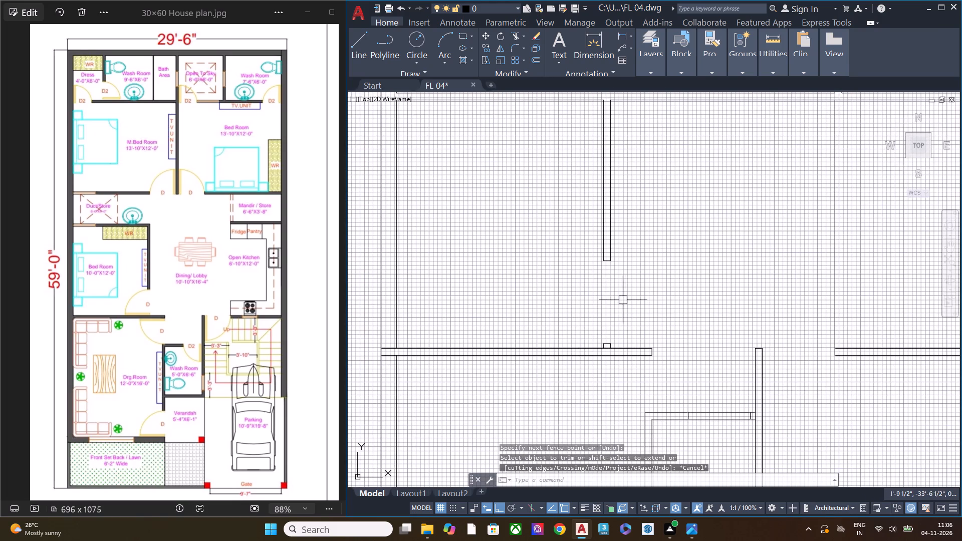
Cut the 5'-0"X6'-6" Wash Room's door opening between its jambs and trim the wall line closing off the short stub.
{"action": "middle_click_drag", "start_coordinate": [688, 388], "coordinate": [607, 331]}
{"action": "key", "text": "space"}
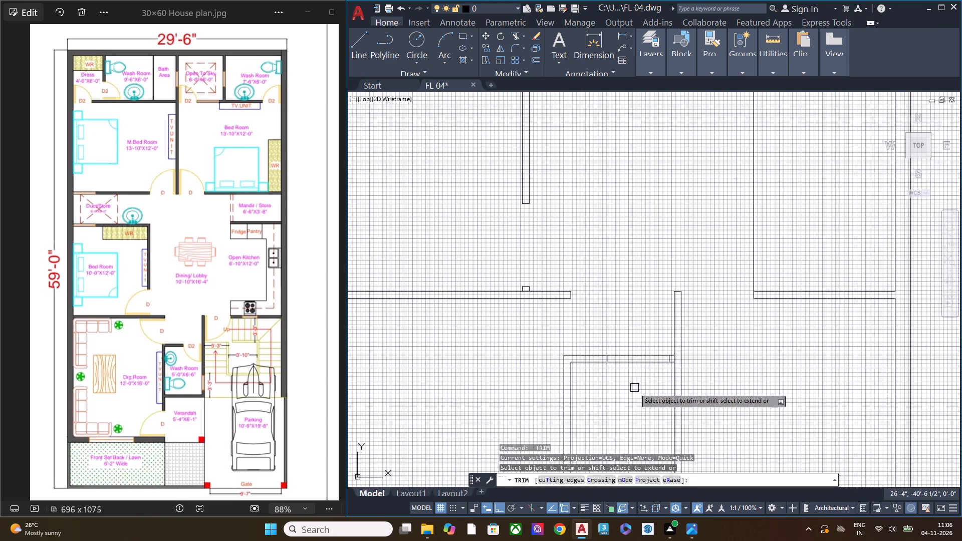
{"action": "left_click", "coordinate": [634, 388]}
{"action": "left_click", "coordinate": [643, 316]}
{"action": "scroll", "coordinate": [631, 268], "scroll_direction": "down", "scroll_amount": 1}
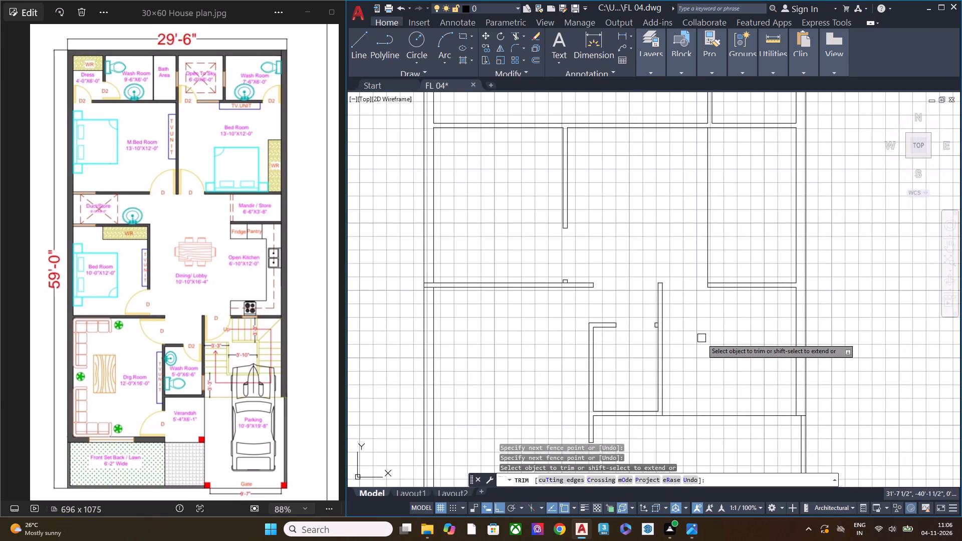
{"action": "scroll", "coordinate": [661, 320], "scroll_direction": "up", "scroll_amount": 4}
{"action": "left_click", "coordinate": [644, 357]}
{"action": "scroll", "coordinate": [711, 315], "scroll_direction": "down", "scroll_amount": 2}
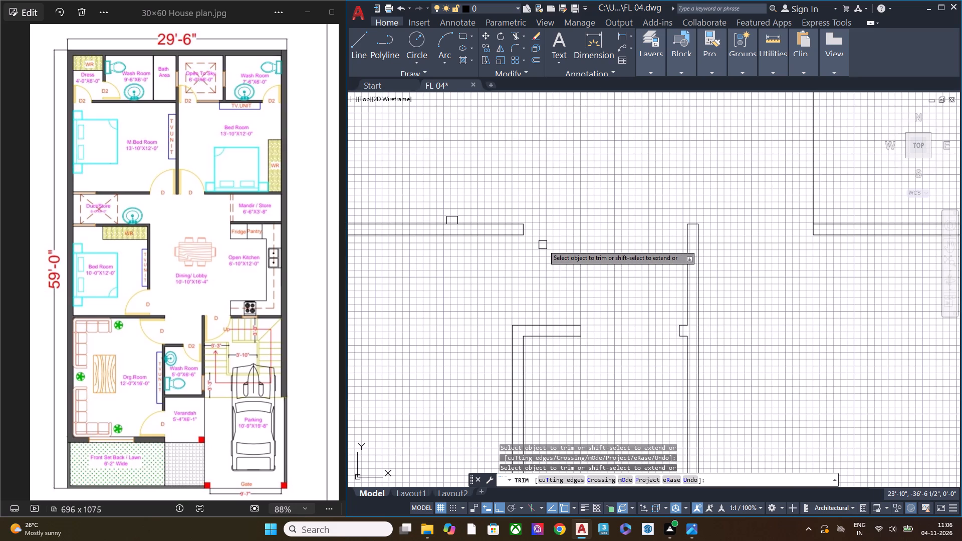
Trim the end of the horizontal line across the Parking area where it crosses the thickness of the outer side wall.
{"action": "scroll", "coordinate": [560, 243], "scroll_direction": "down", "scroll_amount": 3}
{"action": "scroll", "coordinate": [570, 327], "scroll_direction": "up", "scroll_amount": 2}
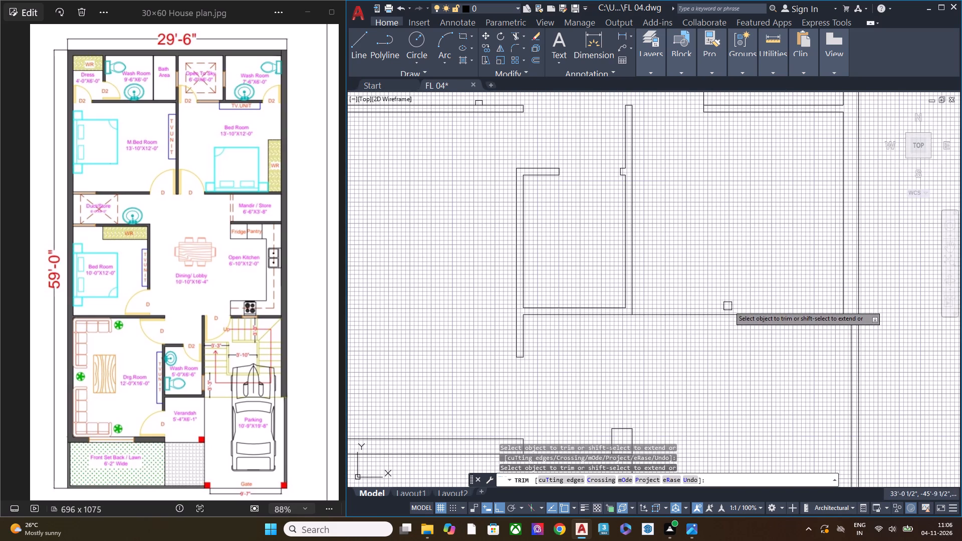
{"action": "scroll", "coordinate": [616, 279], "scroll_direction": "down", "scroll_amount": 1}
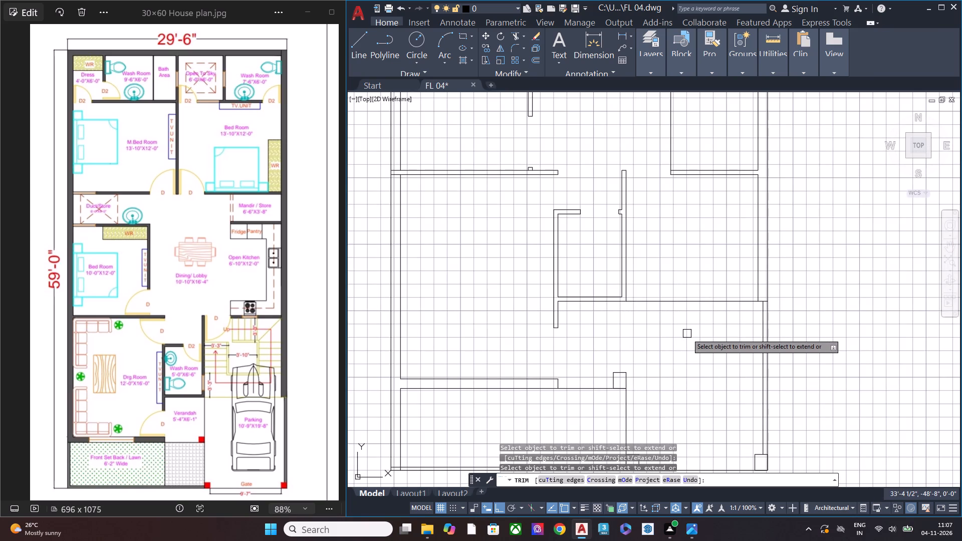
{"action": "scroll", "coordinate": [768, 296], "scroll_direction": "up", "scroll_amount": 5}
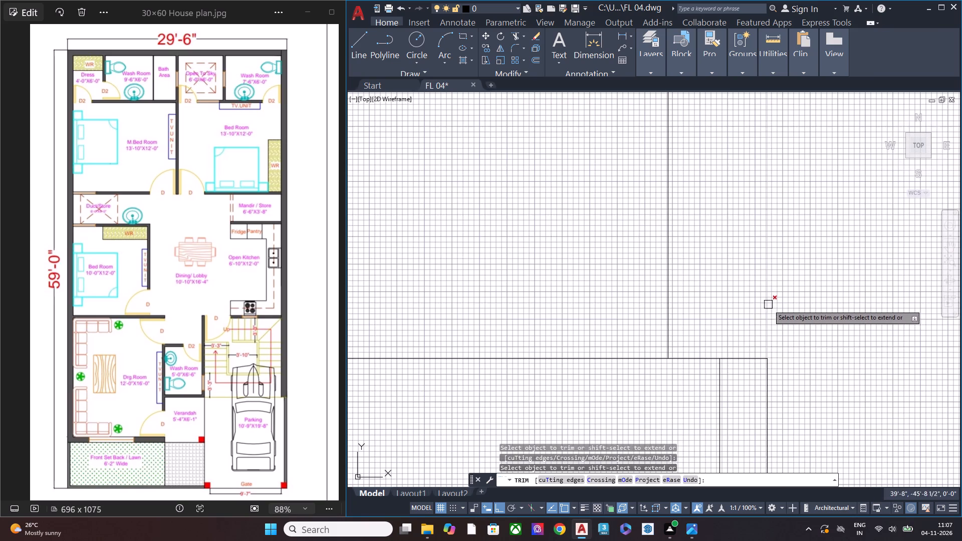
{"action": "left_click", "coordinate": [749, 358]}
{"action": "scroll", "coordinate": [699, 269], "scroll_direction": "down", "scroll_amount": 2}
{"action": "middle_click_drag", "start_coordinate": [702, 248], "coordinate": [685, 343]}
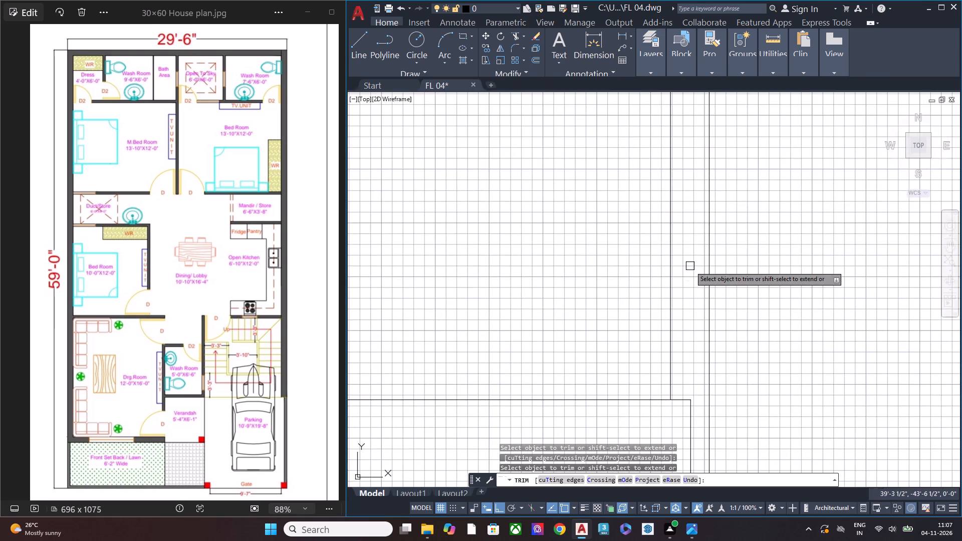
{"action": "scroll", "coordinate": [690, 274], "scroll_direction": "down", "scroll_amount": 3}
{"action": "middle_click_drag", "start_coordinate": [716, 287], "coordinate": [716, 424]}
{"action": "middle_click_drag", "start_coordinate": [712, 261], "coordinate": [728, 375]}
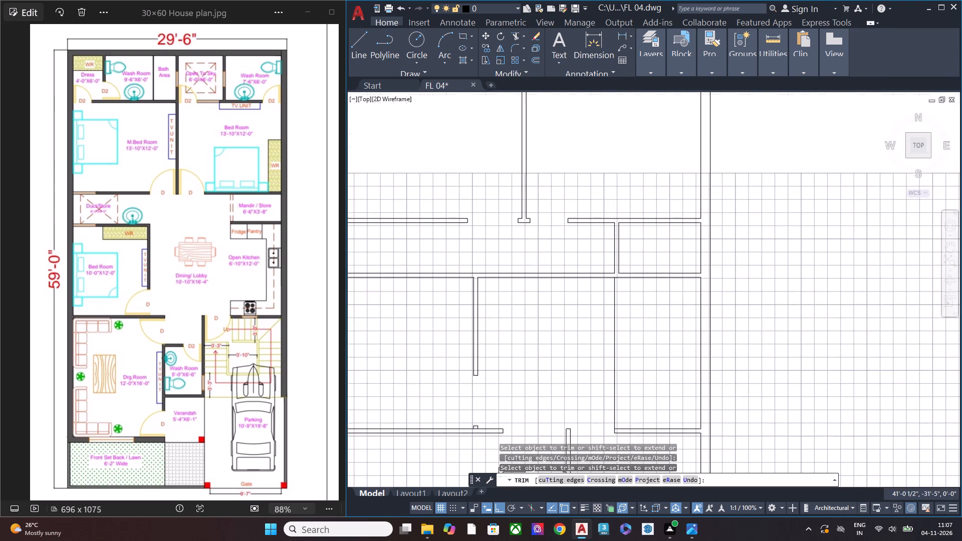
Examine the windows and D2 door around Open To Sky in the reference plan against the matching walls in the drawing.
{"action": "middle_click_drag", "start_coordinate": [733, 281], "coordinate": [745, 343]}
{"action": "scroll", "coordinate": [655, 239], "scroll_direction": "down", "scroll_amount": 2}
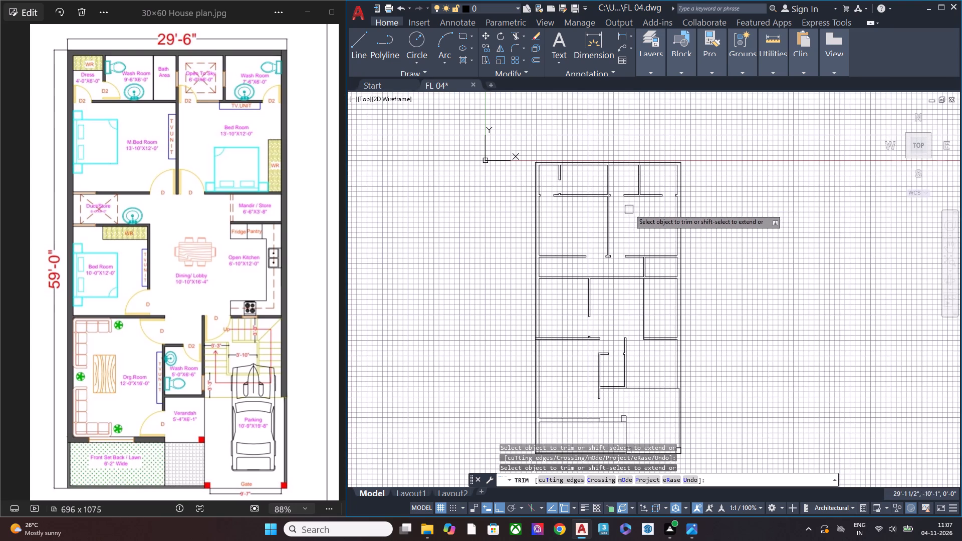
{"action": "middle_click_drag", "start_coordinate": [629, 209], "coordinate": [636, 274]}
{"action": "scroll", "coordinate": [596, 223], "scroll_direction": "up", "scroll_amount": 1}
{"action": "scroll", "coordinate": [559, 262], "scroll_direction": "up", "scroll_amount": 2}
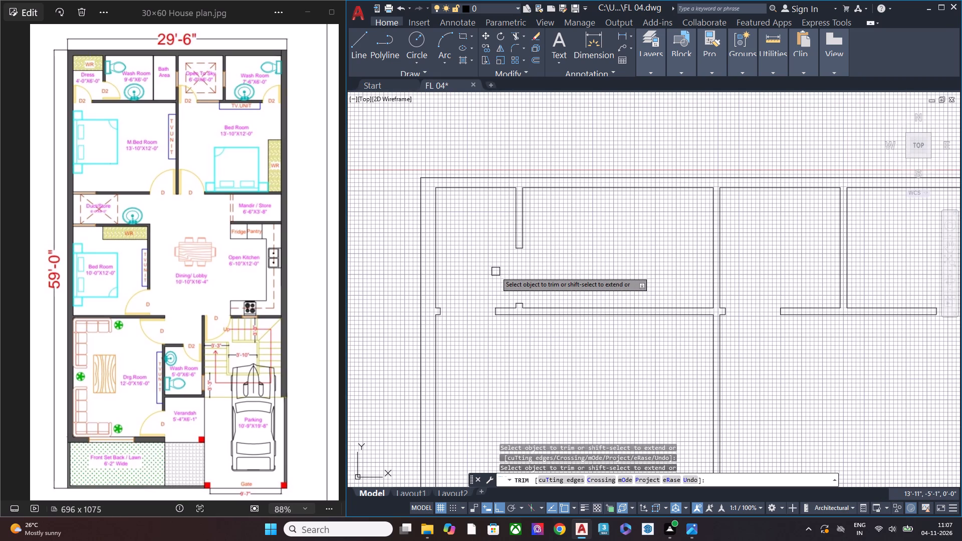
{"action": "middle_click_drag", "start_coordinate": [667, 266], "coordinate": [523, 316]}
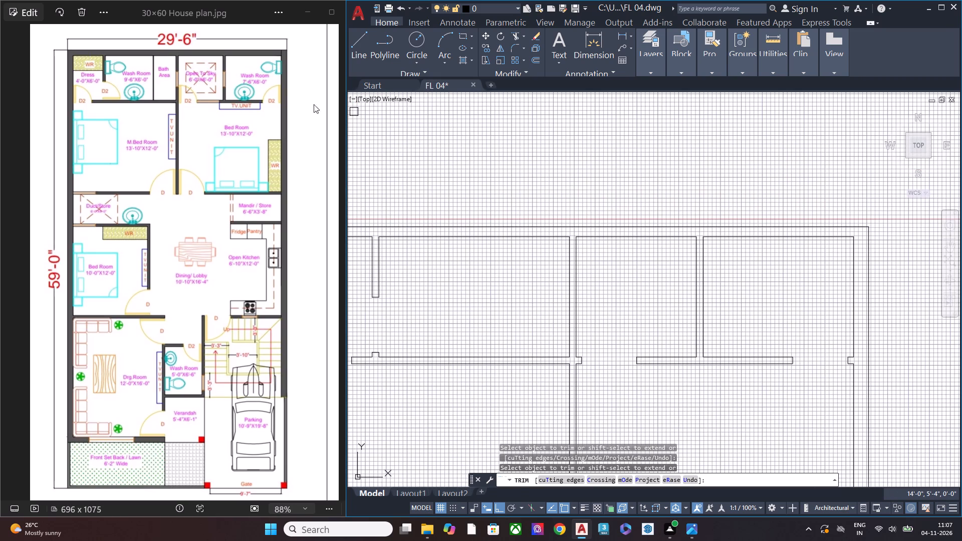
{"action": "scroll", "coordinate": [192, 70], "scroll_direction": "up", "scroll_amount": 6}
{"action": "scroll", "coordinate": [186, 57], "scroll_direction": "down", "scroll_amount": 1}
{"action": "scroll", "coordinate": [186, 57], "scroll_direction": "up", "scroll_amount": 10}
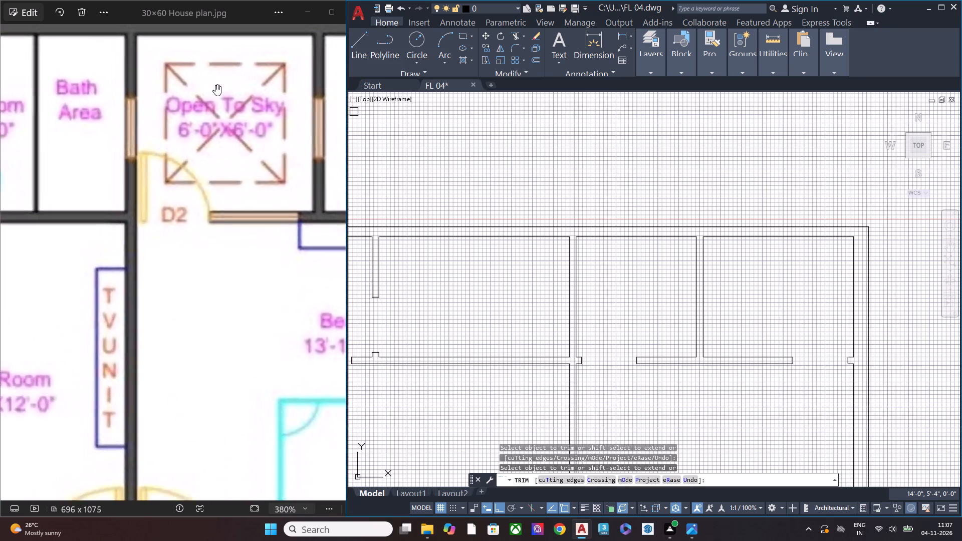
{"action": "scroll", "coordinate": [215, 85], "scroll_direction": "up", "scroll_amount": 1}
{"action": "scroll", "coordinate": [220, 92], "scroll_direction": "down", "scroll_amount": 11}
{"action": "scroll", "coordinate": [222, 101], "scroll_direction": "up", "scroll_amount": 12}
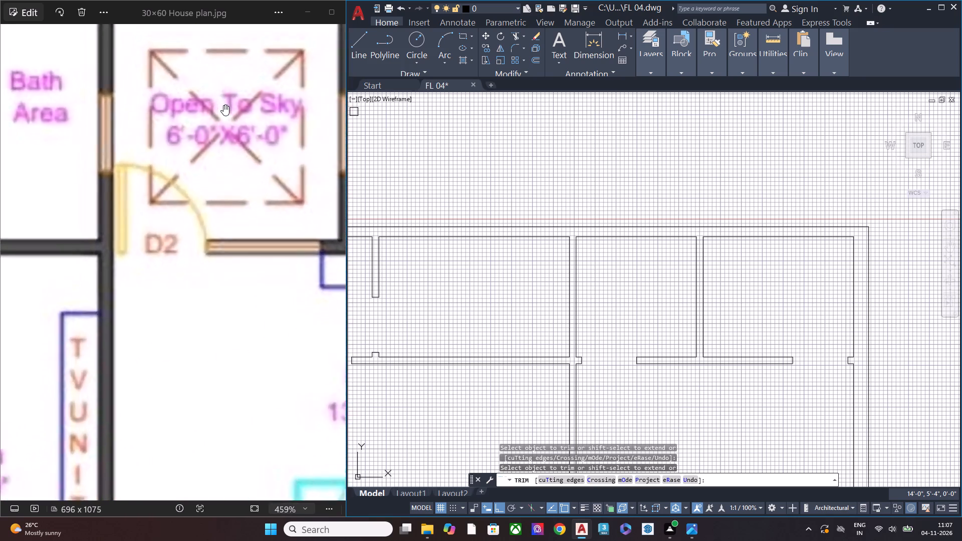
{"action": "scroll", "coordinate": [223, 105], "scroll_direction": "down", "scroll_amount": 10}
{"action": "scroll", "coordinate": [223, 106], "scroll_direction": "up", "scroll_amount": 1}
{"action": "scroll", "coordinate": [223, 106], "scroll_direction": "down", "scroll_amount": 2}
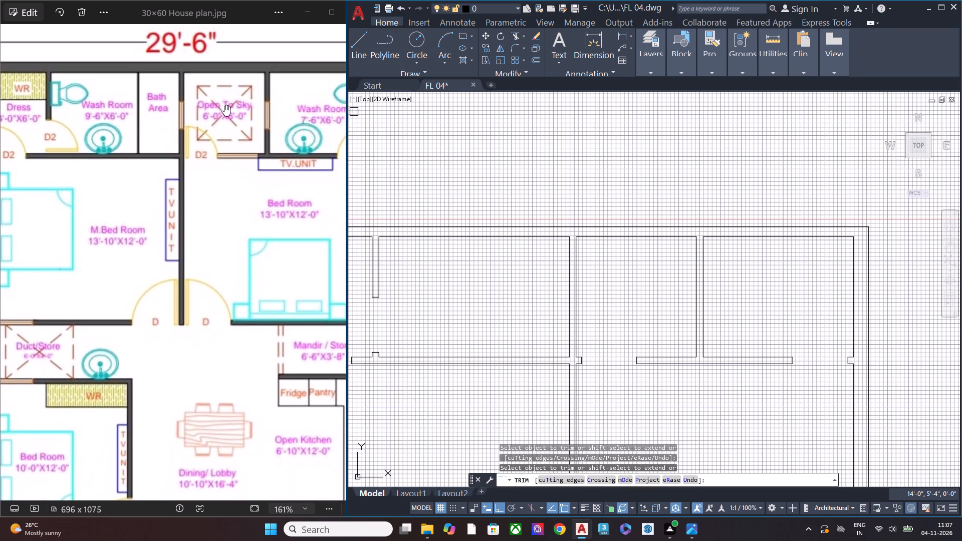
{"action": "scroll", "coordinate": [308, 158], "scroll_direction": "down", "scroll_amount": 6}
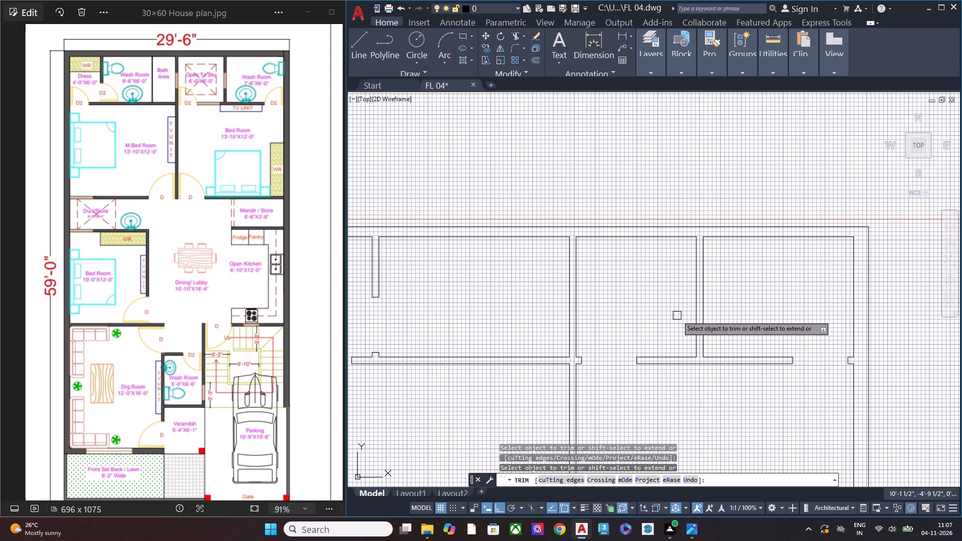
{"action": "middle_click_drag", "start_coordinate": [668, 309], "coordinate": [629, 280]}
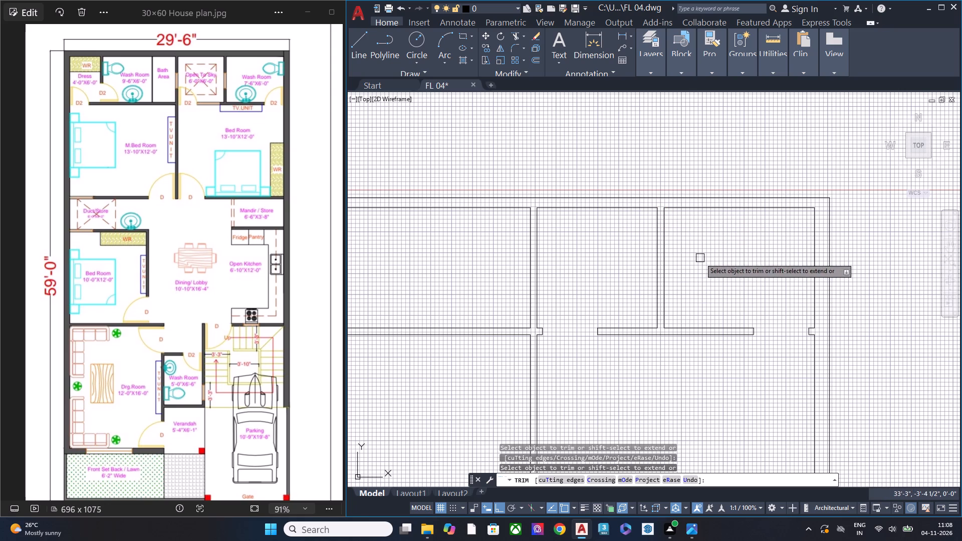
{"action": "key", "text": "space"}
Draw a short horizontal line across the wall between Open To Sky and the 7'-6"X6'-0" Wash Room, near the outer wall.
{"action": "key", "text": "l"}
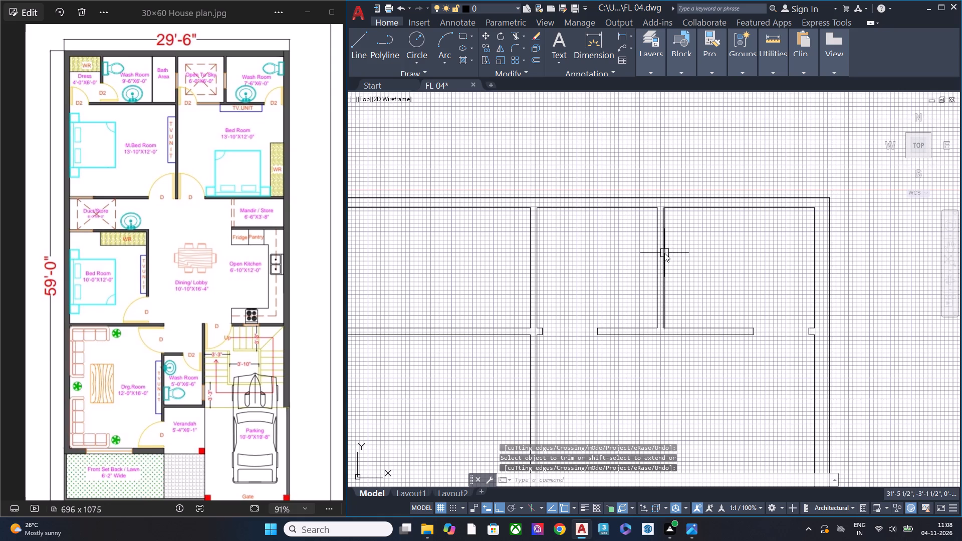
{"action": "key", "text": "space"}
{"action": "scroll", "coordinate": [659, 215], "scroll_direction": "up", "scroll_amount": 2}
{"action": "left_click", "coordinate": [637, 237]}
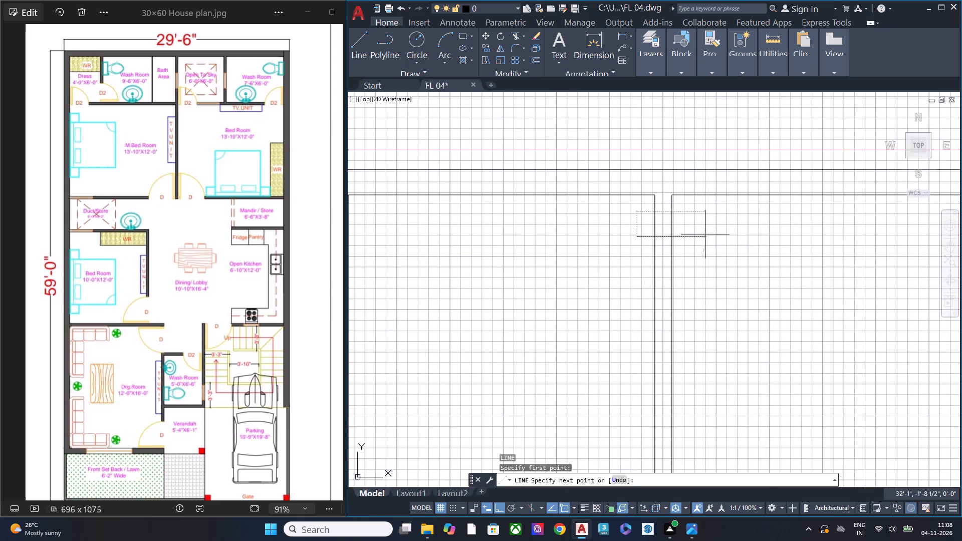
{"action": "left_click", "coordinate": [705, 234]}
{"action": "key", "text": "space"}
Copy the short line 2' straight down the wall to mark the other end of the Open To Sky–Wash Room window.
{"action": "left_click_drag", "start_coordinate": [706, 267], "coordinate": [704, 261]}
{"action": "left_click", "coordinate": [697, 233]}
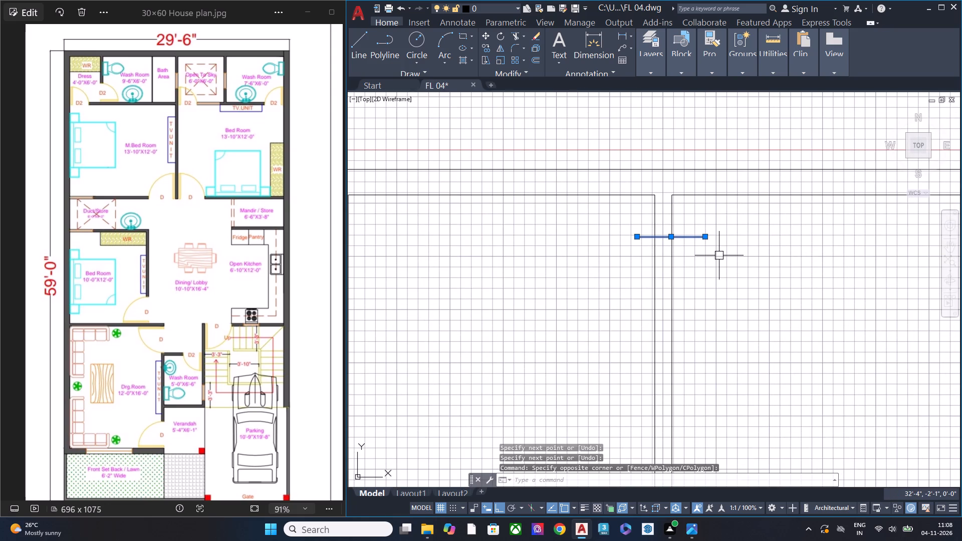
{"action": "key", "text": "c"}
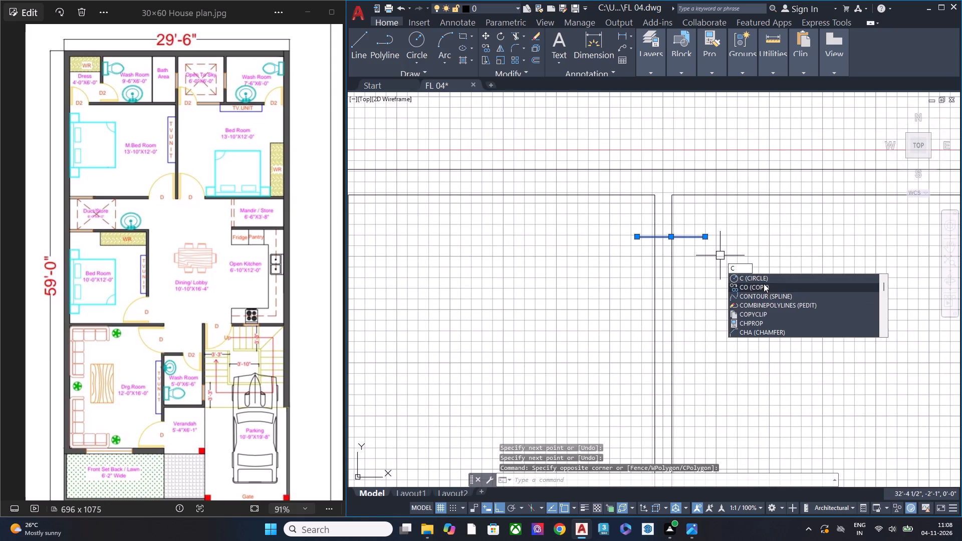
{"action": "left_click", "coordinate": [764, 283]}
{"action": "left_click", "coordinate": [702, 237]}
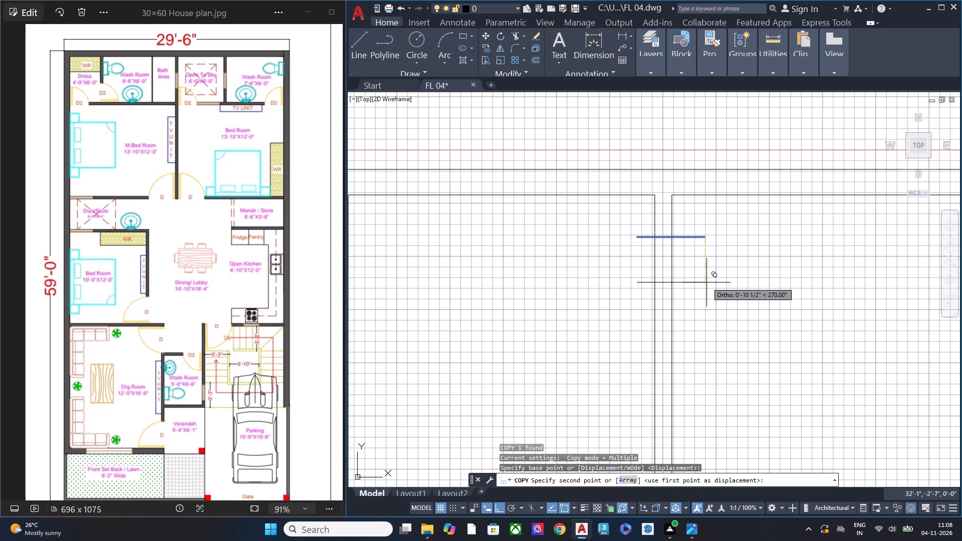
{"action": "type", "text": "2'"}
{"action": "key", "text": "Return"}
{"action": "key", "text": "Escape"}
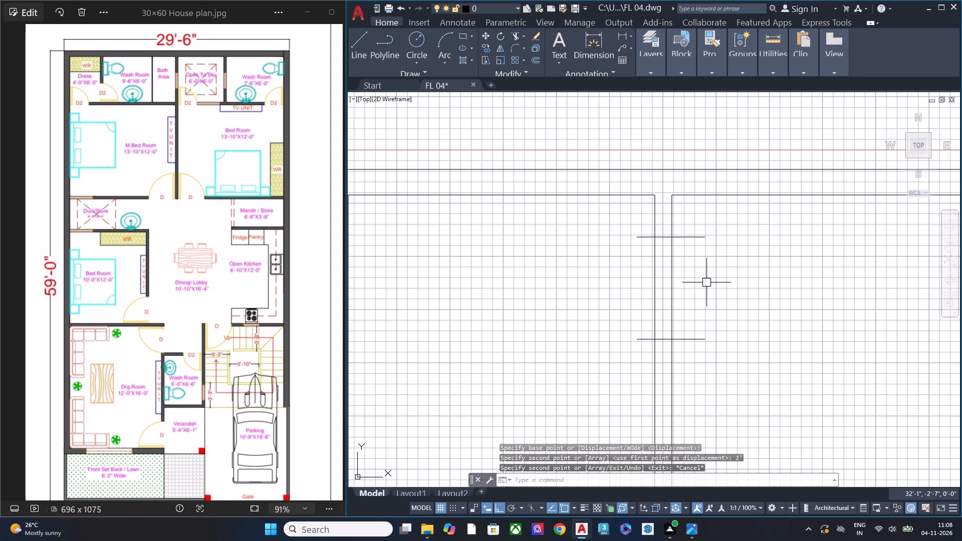
Trim the overhanging ends of both window lines back to the faces of the Open To Sky–Wash Room wall.
{"action": "type", "text": "TR"}
{"action": "key", "text": "space"}
{"action": "left_click", "coordinate": [704, 368]}
{"action": "left_click", "coordinate": [694, 232]}
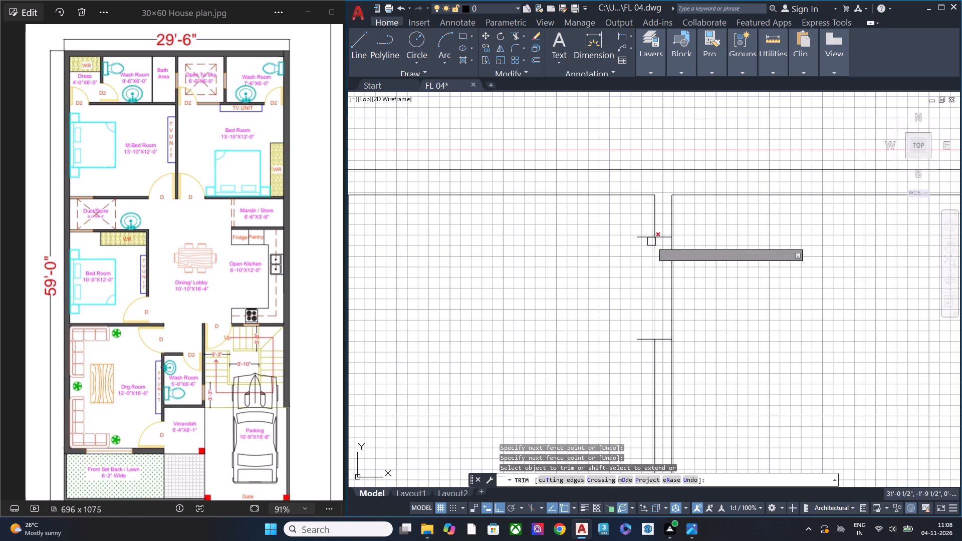
{"action": "left_click", "coordinate": [646, 239]}
{"action": "left_click", "coordinate": [639, 340]}
{"action": "key", "text": "space"}
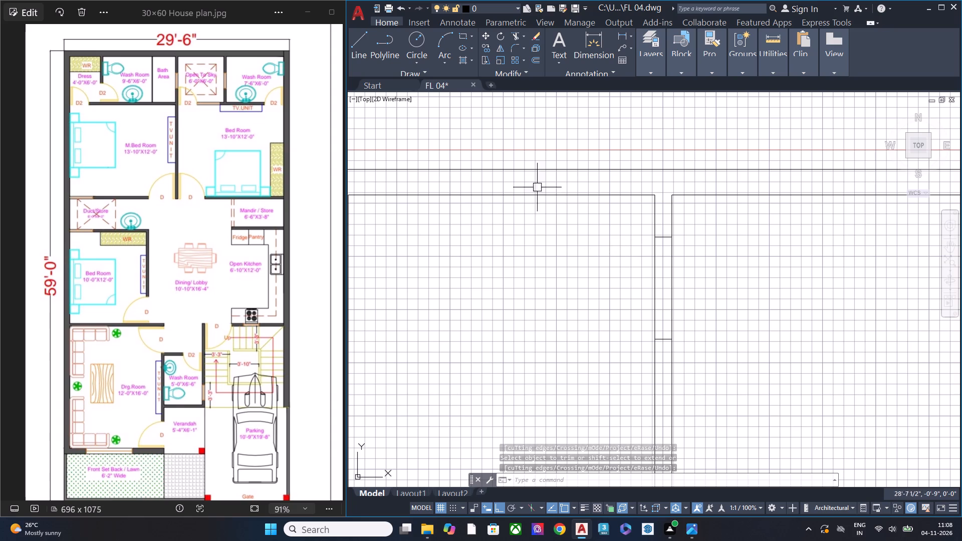
Compare the walls around the Dining/ Lobby, Mandir / Store and Open Kitchen with the reference plan.
{"action": "scroll", "coordinate": [711, 218], "scroll_direction": "down", "scroll_amount": 1}
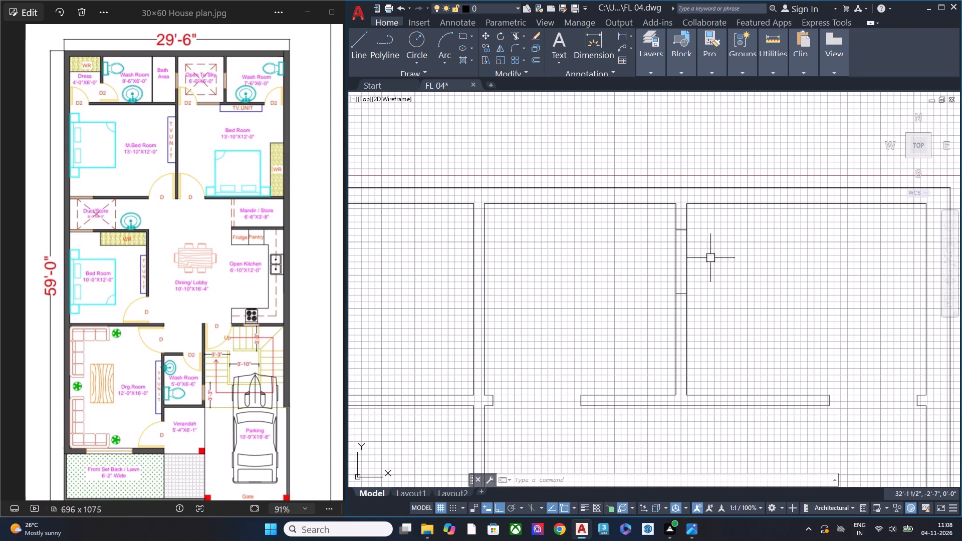
{"action": "scroll", "coordinate": [729, 275], "scroll_direction": "down", "scroll_amount": 1}
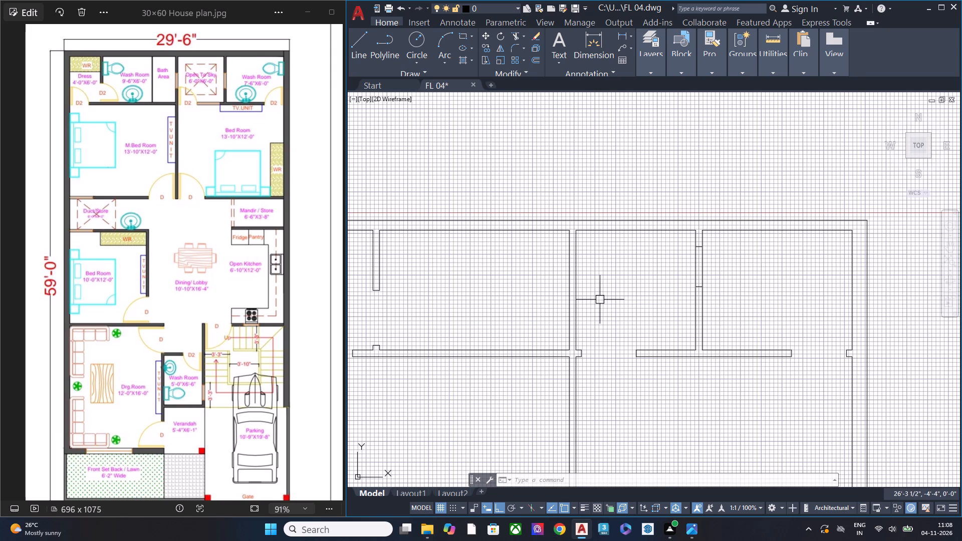
{"action": "scroll", "coordinate": [600, 305], "scroll_direction": "down", "scroll_amount": 1}
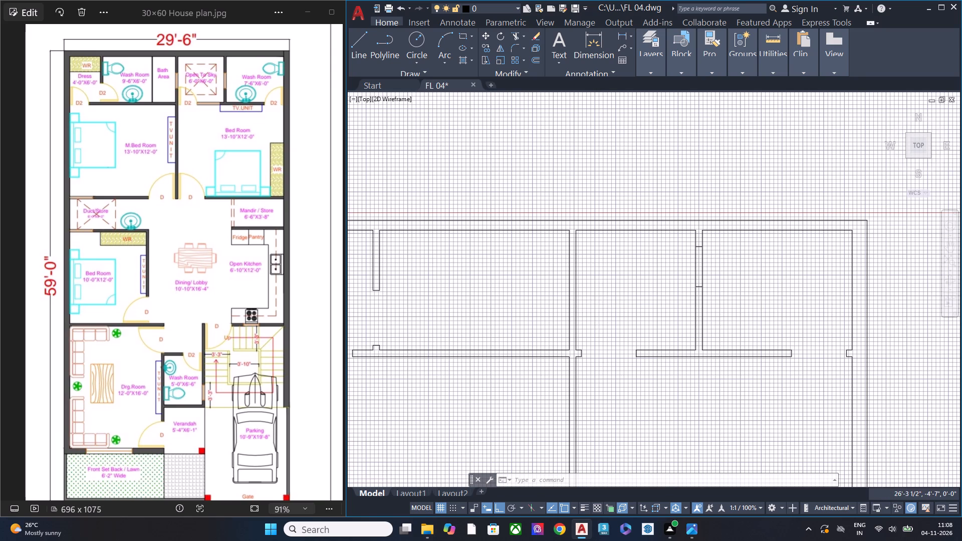
{"action": "middle_click_drag", "start_coordinate": [644, 379], "coordinate": [632, 230]}
{"action": "scroll", "coordinate": [625, 274], "scroll_direction": "down", "scroll_amount": 1}
{"action": "scroll", "coordinate": [191, 242], "scroll_direction": "up", "scroll_amount": 6}
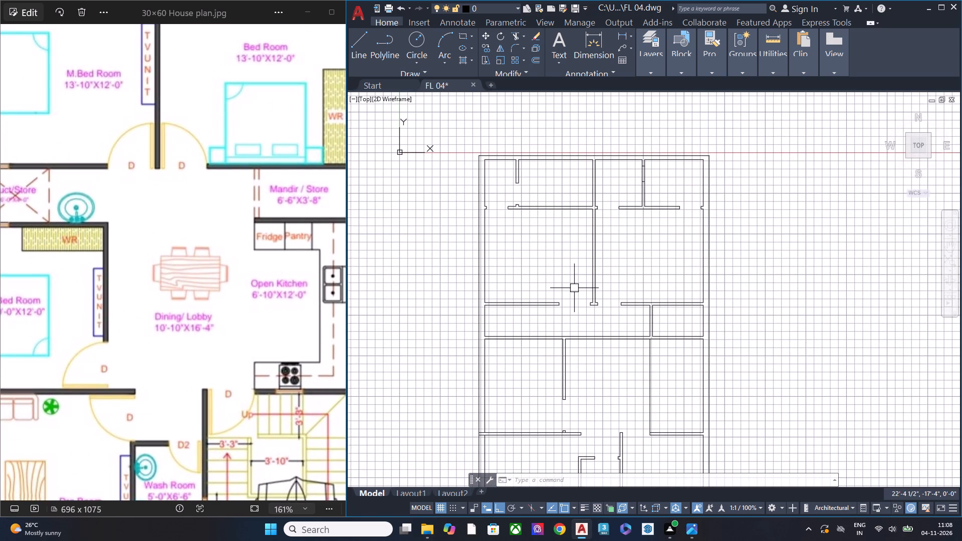
{"action": "scroll", "coordinate": [581, 302], "scroll_direction": "down", "scroll_amount": 1}
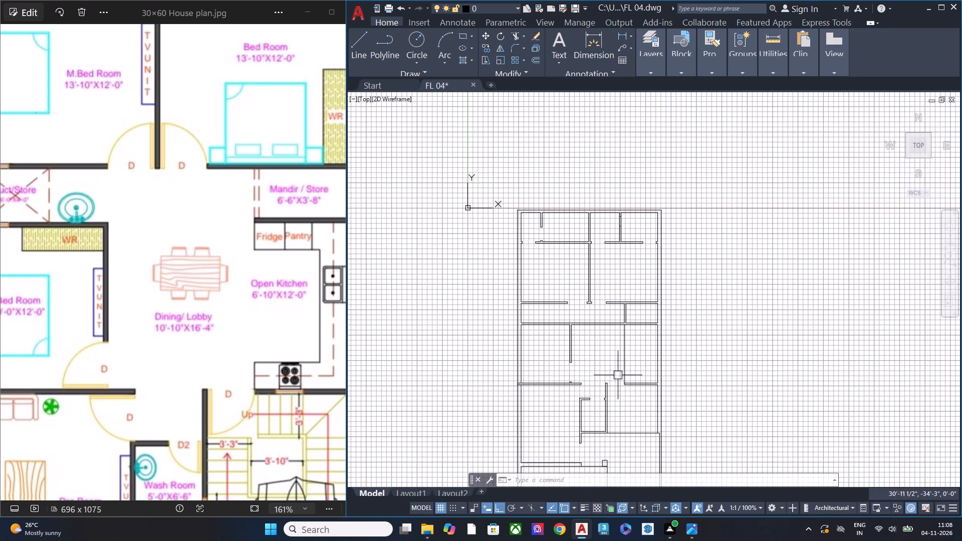
{"action": "middle_click_drag", "start_coordinate": [616, 371], "coordinate": [595, 326]}
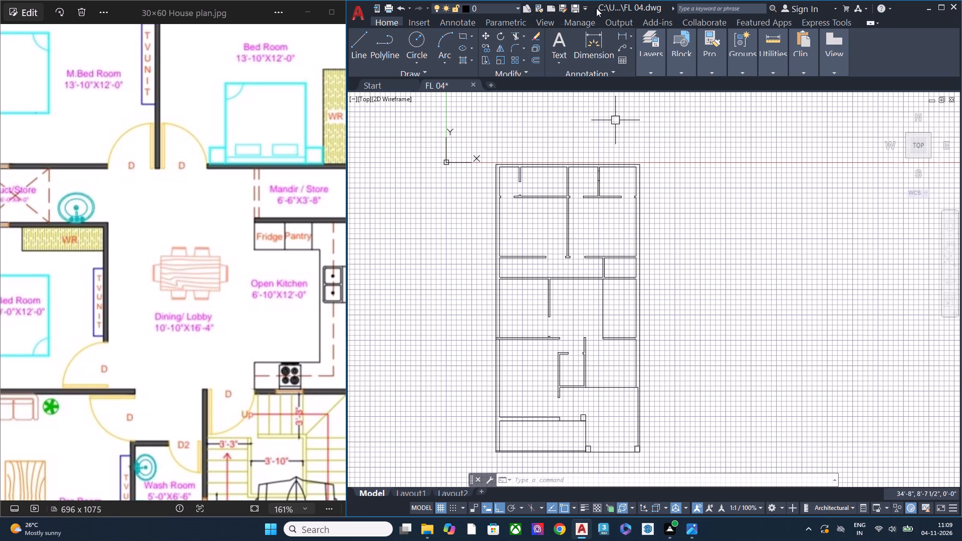
{"action": "middle_click_drag", "start_coordinate": [564, 284], "coordinate": [583, 243]}
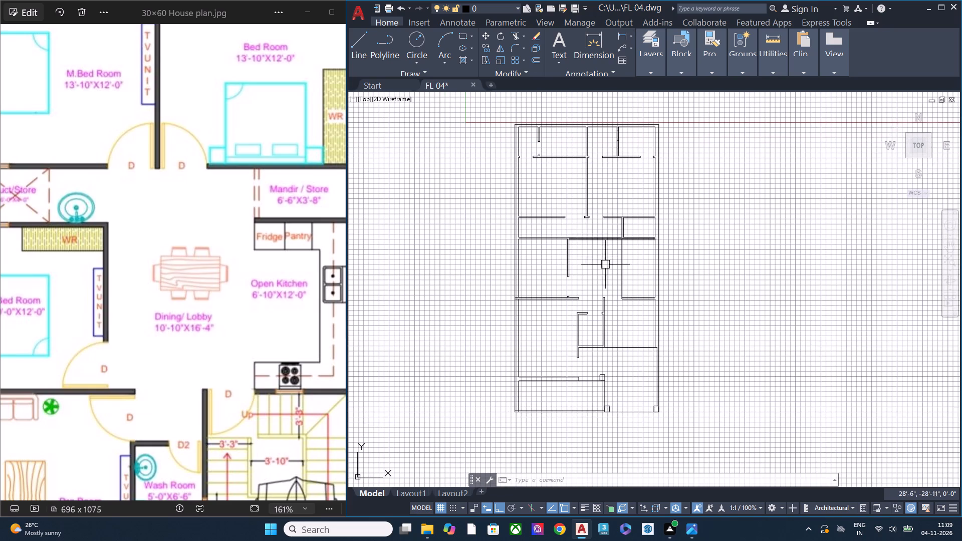
{"action": "middle_click_drag", "start_coordinate": [614, 279], "coordinate": [570, 223]}
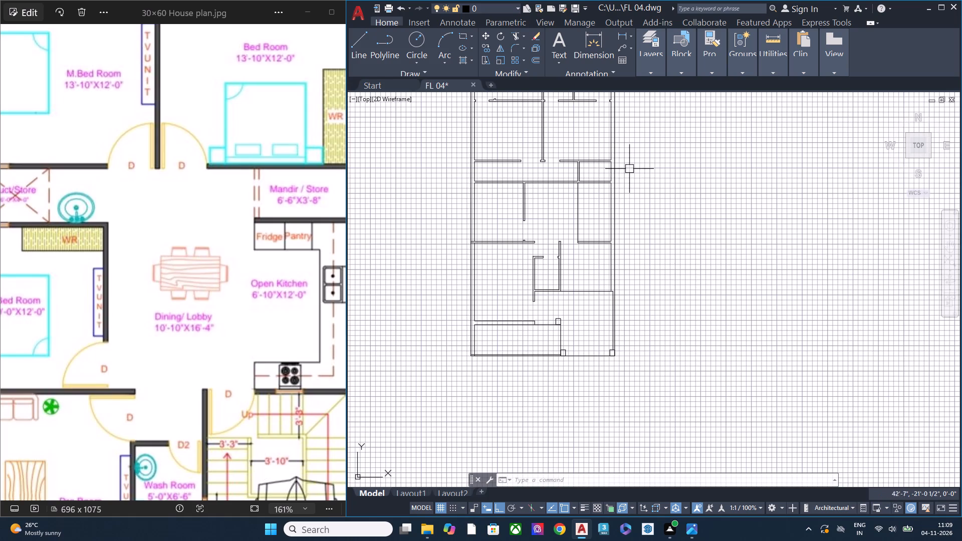
{"action": "scroll", "coordinate": [614, 189], "scroll_direction": "up", "scroll_amount": 1}
{"action": "middle_click_drag", "start_coordinate": [602, 225], "coordinate": [562, 198]}
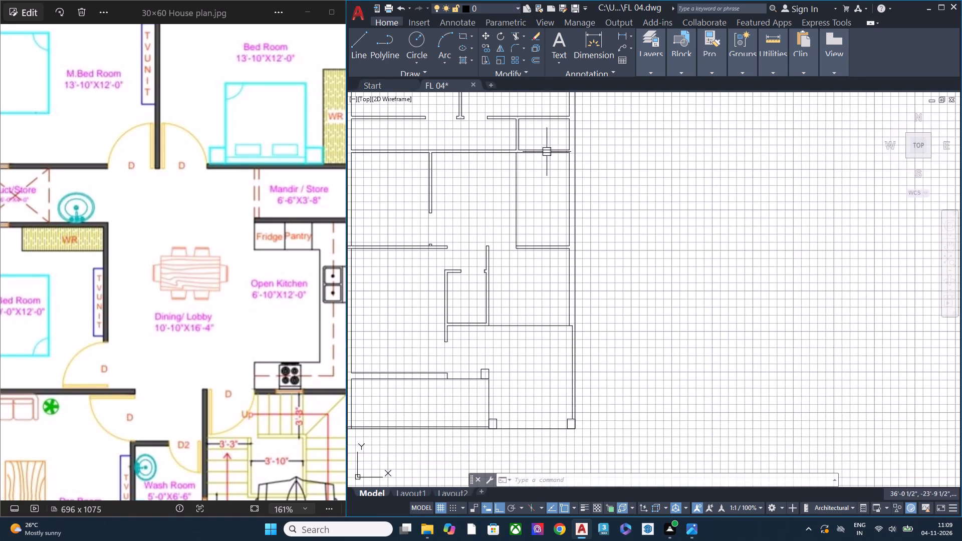
{"action": "scroll", "coordinate": [547, 152], "scroll_direction": "up", "scroll_amount": 2}
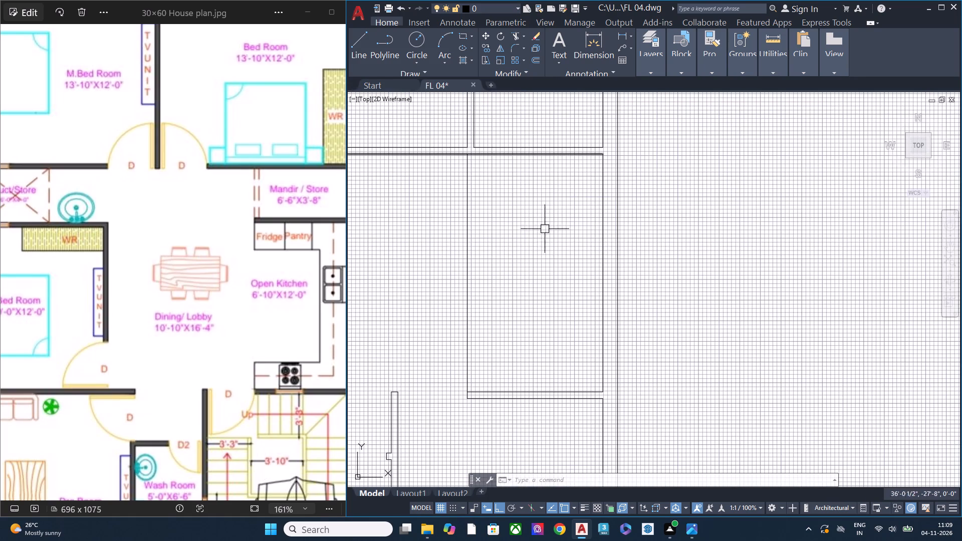
{"action": "middle_click_drag", "start_coordinate": [497, 208], "coordinate": [518, 264]}
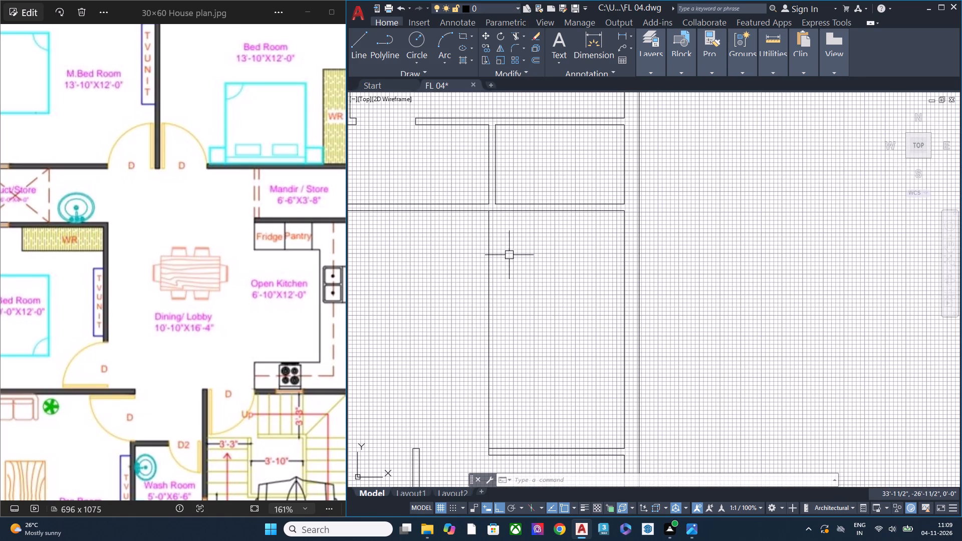
{"action": "scroll", "coordinate": [519, 220], "scroll_direction": "up", "scroll_amount": 1}
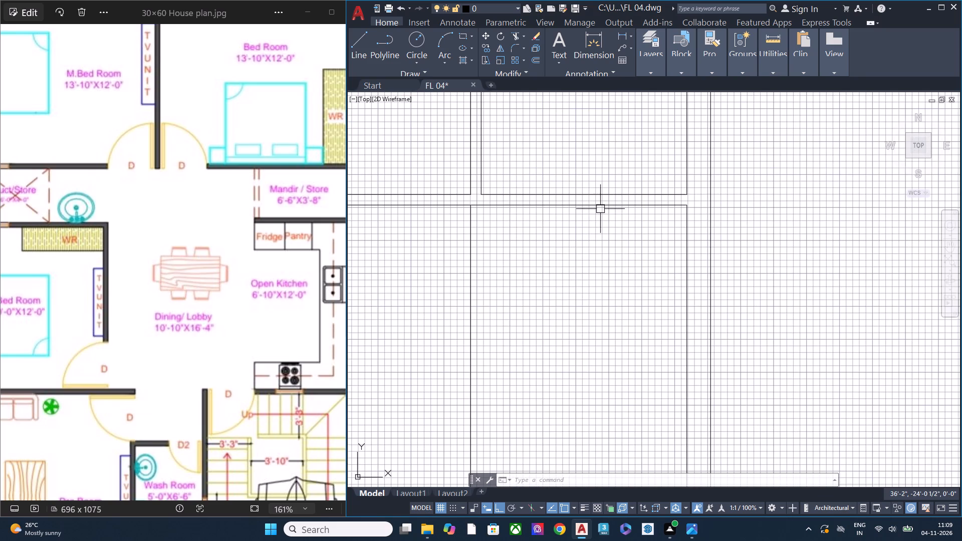
Inspect the extent of the kitchen-side line of the wall between Mandir / Store and the Open Kitchen.
{"action": "left_click", "coordinate": [606, 206]}
{"action": "scroll", "coordinate": [580, 240], "scroll_direction": "down", "scroll_amount": 1}
{"action": "scroll", "coordinate": [581, 240], "scroll_direction": "up", "scroll_amount": 2}
{"action": "scroll", "coordinate": [584, 240], "scroll_direction": "down", "scroll_amount": 1}
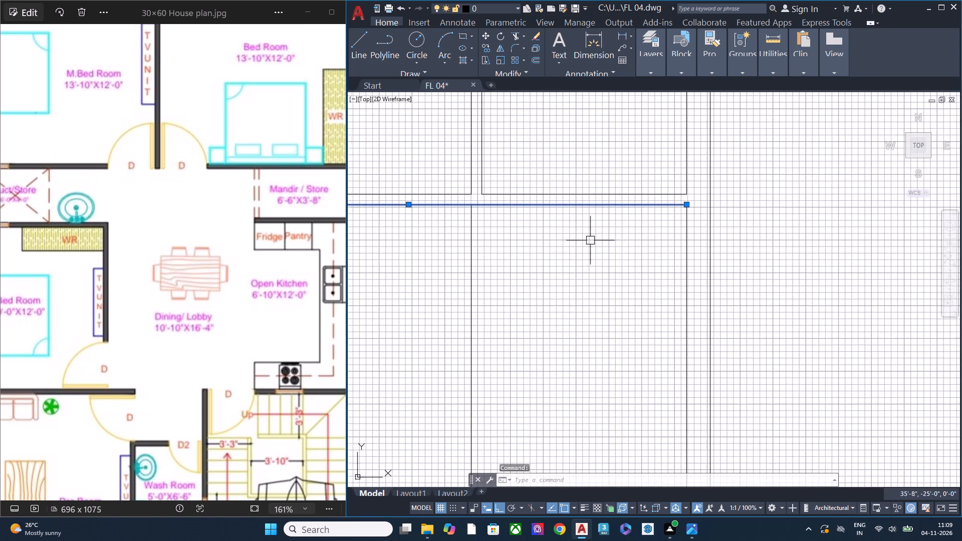
{"action": "scroll", "coordinate": [593, 240], "scroll_direction": "down", "scroll_amount": 4}
{"action": "scroll", "coordinate": [590, 237], "scroll_direction": "up", "scroll_amount": 2}
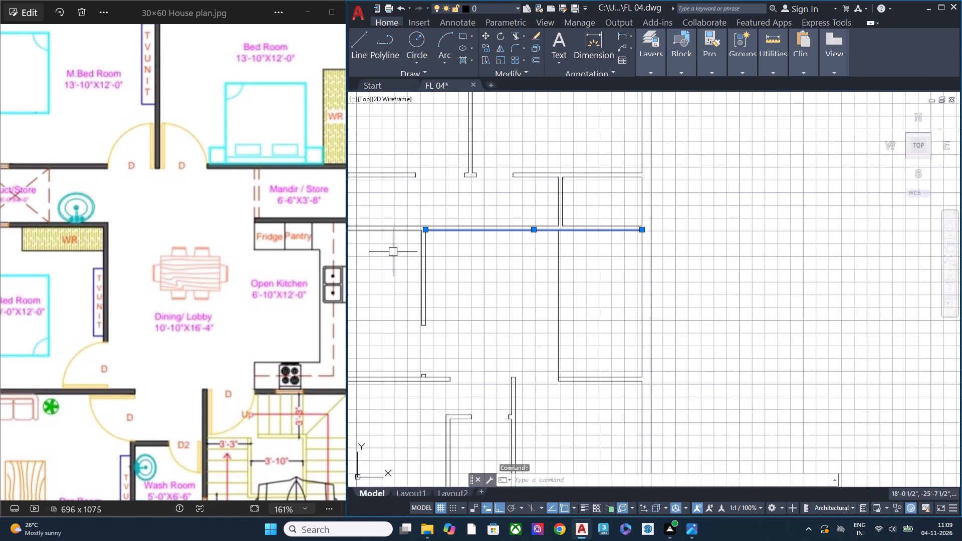
{"action": "scroll", "coordinate": [589, 260], "scroll_direction": "up", "scroll_amount": 2}
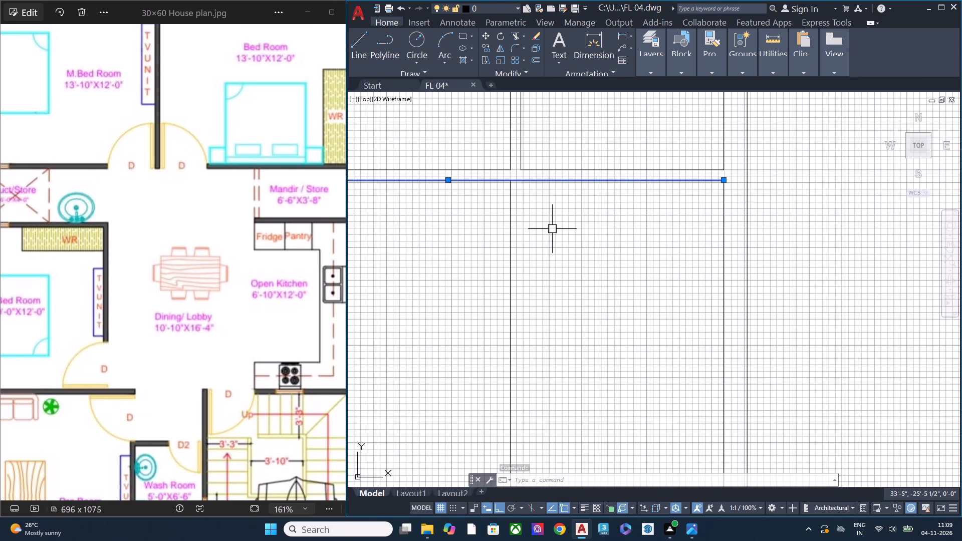
{"action": "key", "text": "Escape"}
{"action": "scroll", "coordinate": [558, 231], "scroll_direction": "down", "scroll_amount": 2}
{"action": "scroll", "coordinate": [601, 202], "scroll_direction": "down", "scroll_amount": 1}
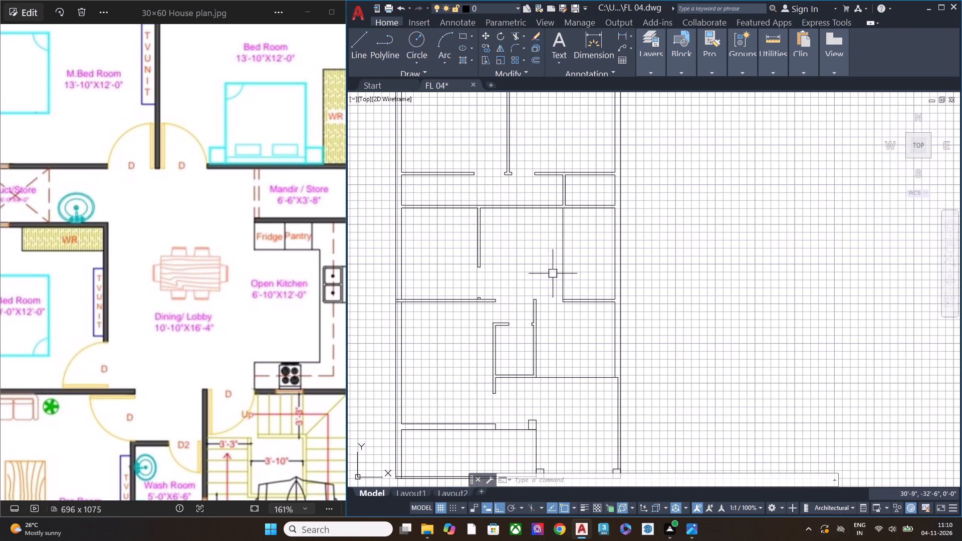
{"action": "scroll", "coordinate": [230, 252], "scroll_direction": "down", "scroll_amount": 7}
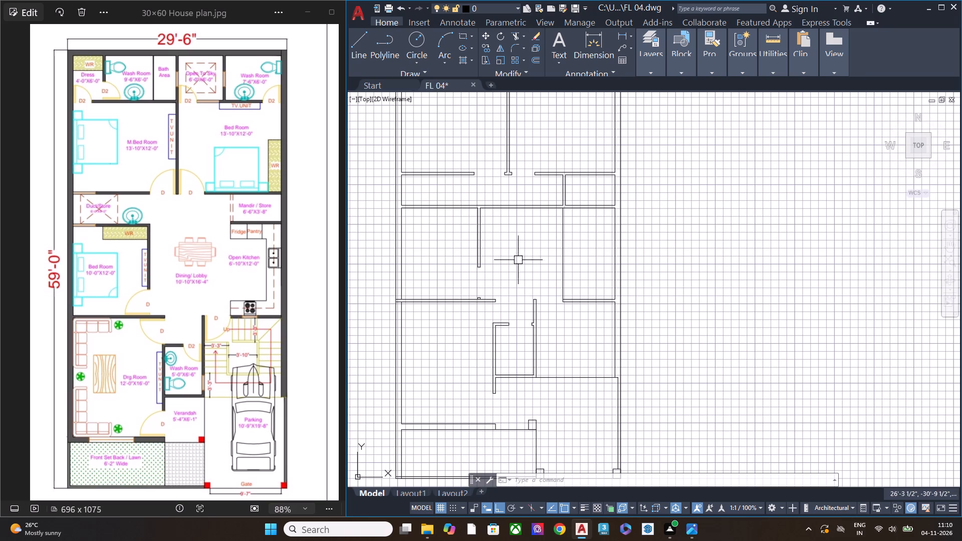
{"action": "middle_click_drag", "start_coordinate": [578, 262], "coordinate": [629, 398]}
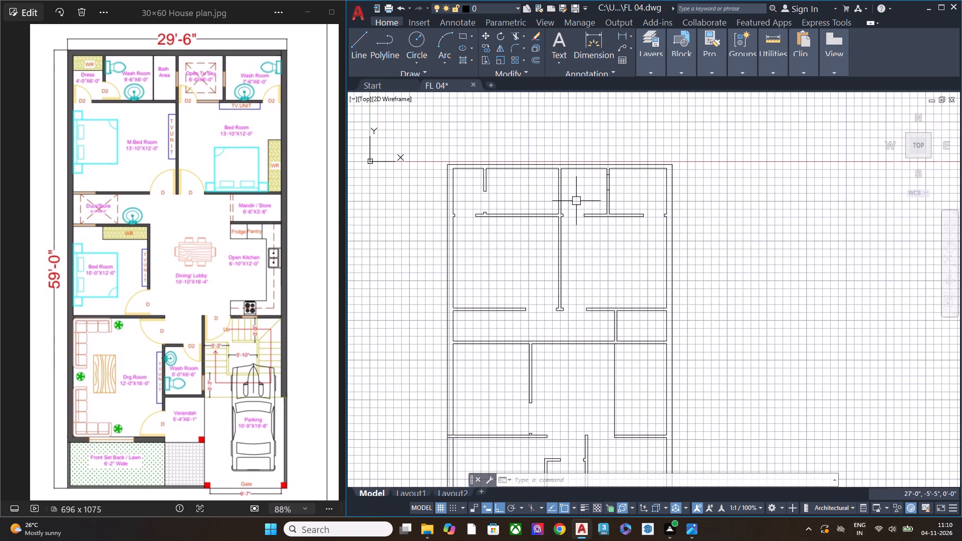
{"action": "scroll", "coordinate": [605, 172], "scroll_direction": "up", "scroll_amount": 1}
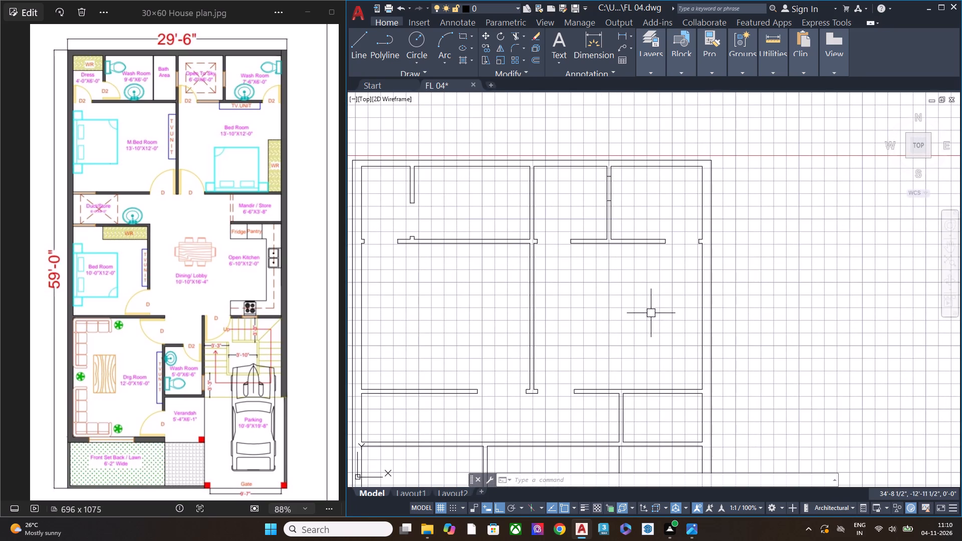
Trim both wall faces between the two short marker lines to cut the window opening in the Open To Sky–Wash Room wall.
{"action": "scroll", "coordinate": [629, 215], "scroll_direction": "up", "scroll_amount": 2}
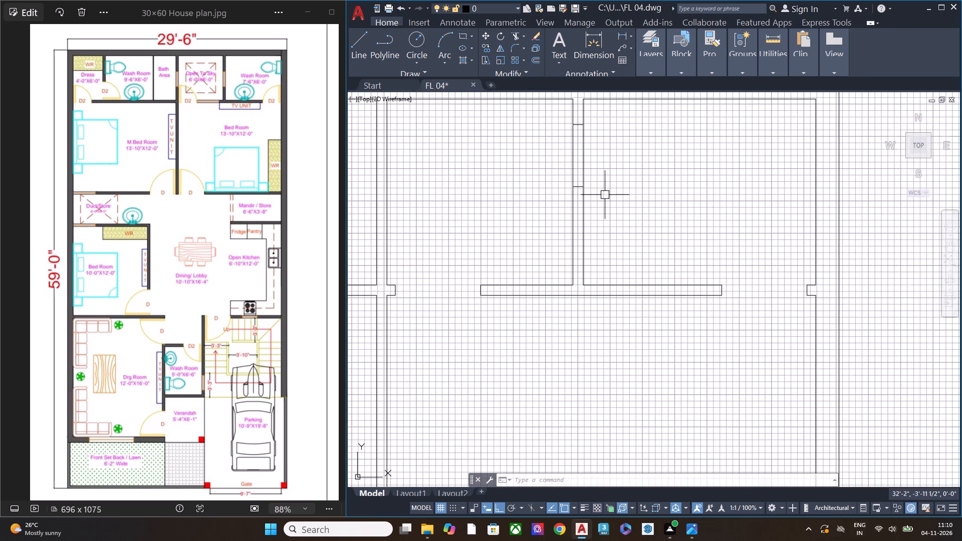
{"action": "middle_click_drag", "start_coordinate": [604, 199], "coordinate": [607, 275]}
{"action": "type", "text": "TR"}
{"action": "key", "text": "space"}
{"action": "left_click", "coordinate": [607, 234]}
{"action": "left_click", "coordinate": [525, 224]}
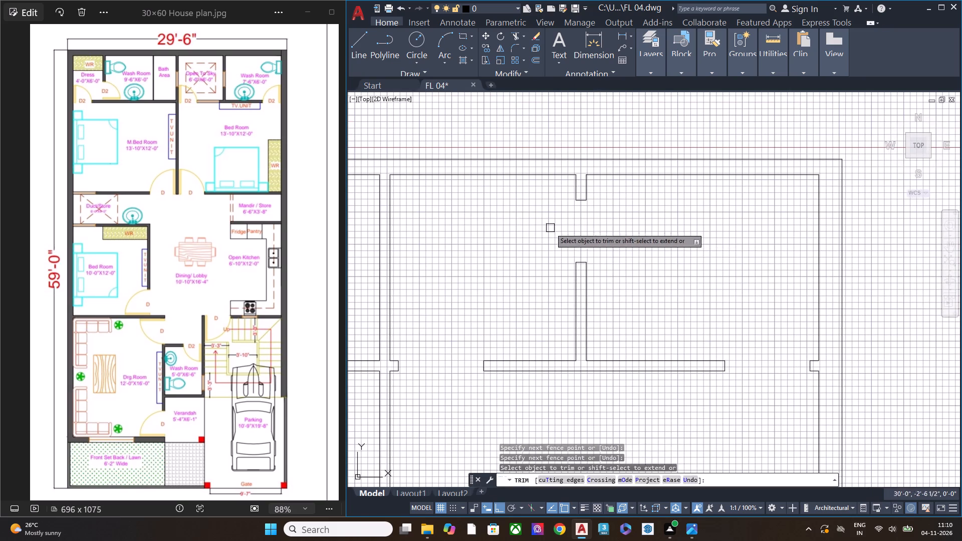
{"action": "key", "text": "Escape"}
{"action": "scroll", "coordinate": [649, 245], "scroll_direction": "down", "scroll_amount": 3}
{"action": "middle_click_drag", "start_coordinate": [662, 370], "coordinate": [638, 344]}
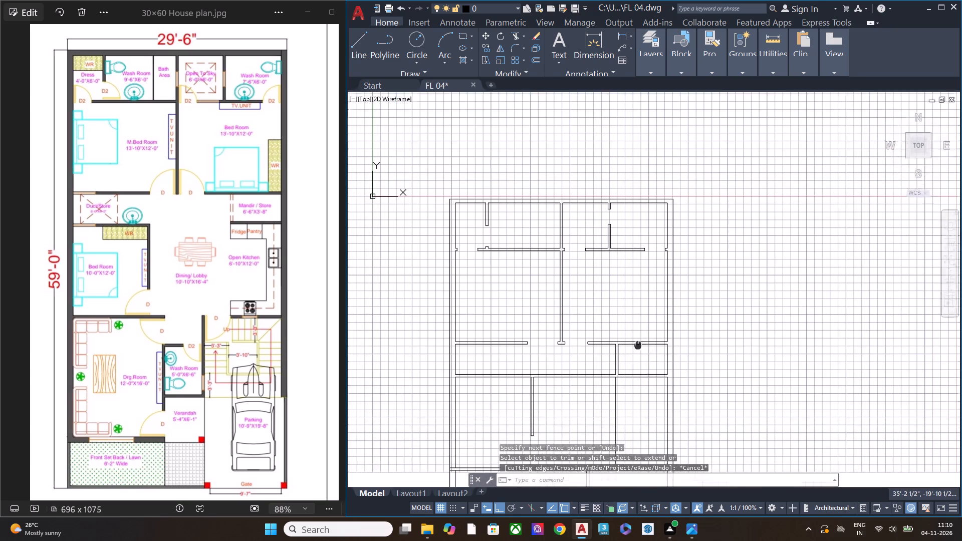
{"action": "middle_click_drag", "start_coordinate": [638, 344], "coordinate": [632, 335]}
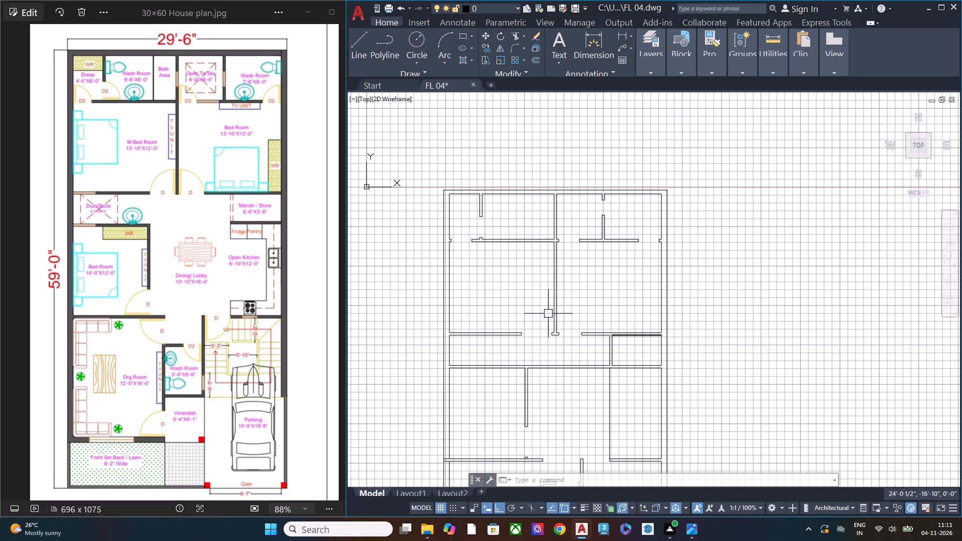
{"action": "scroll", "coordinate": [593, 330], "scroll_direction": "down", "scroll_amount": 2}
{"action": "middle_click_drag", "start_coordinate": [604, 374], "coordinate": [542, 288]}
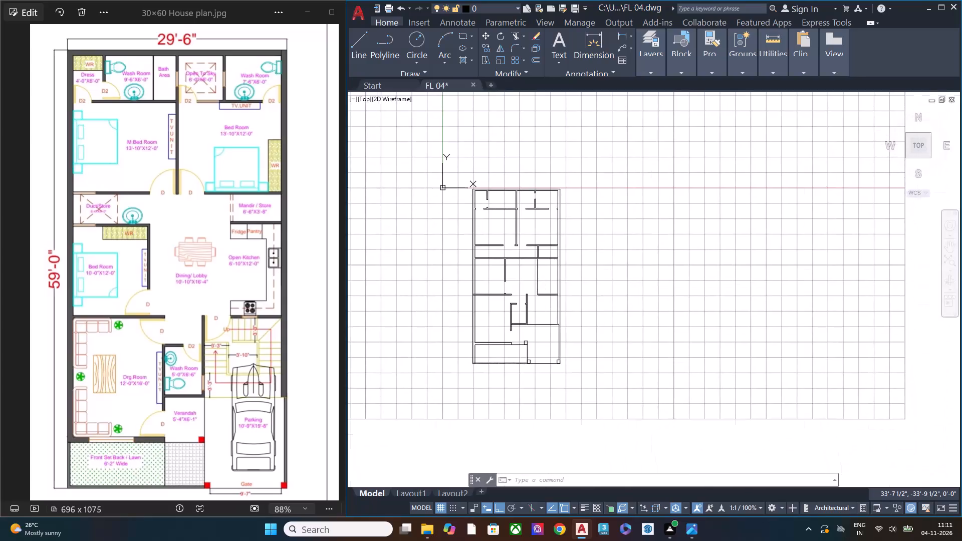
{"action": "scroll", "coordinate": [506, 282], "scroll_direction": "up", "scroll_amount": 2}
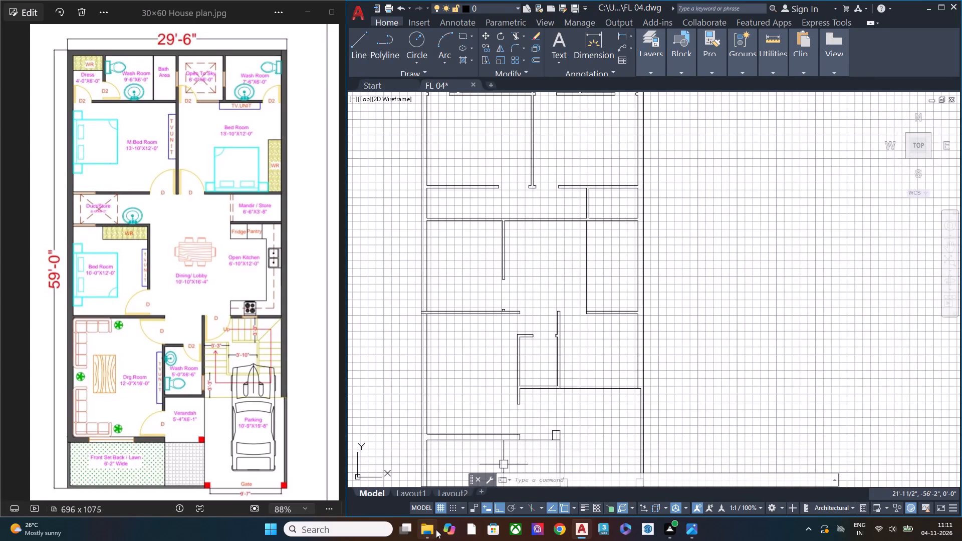
Switch to File Explorer and look through the recent files on the Home page for CAD block libraries.
{"action": "left_click", "coordinate": [429, 532]}
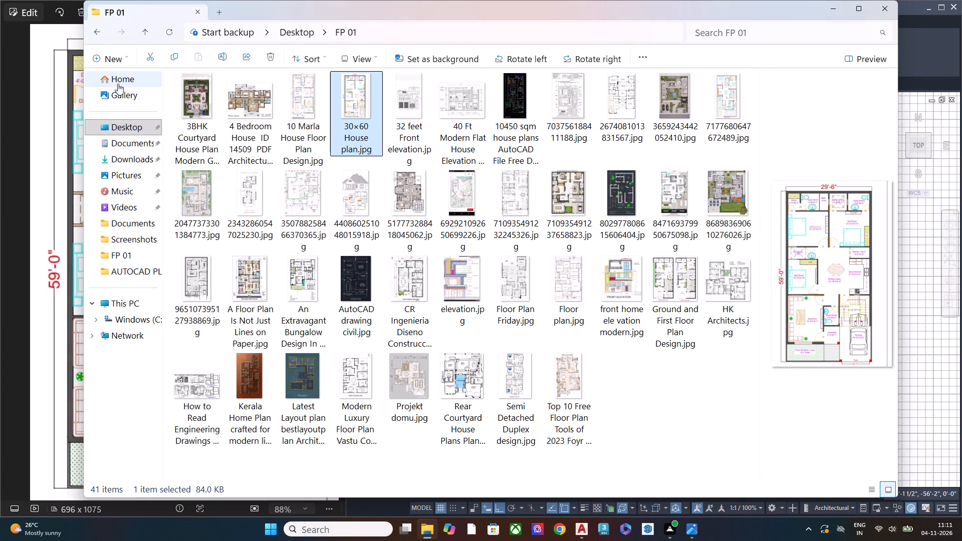
{"action": "left_click", "coordinate": [120, 81]}
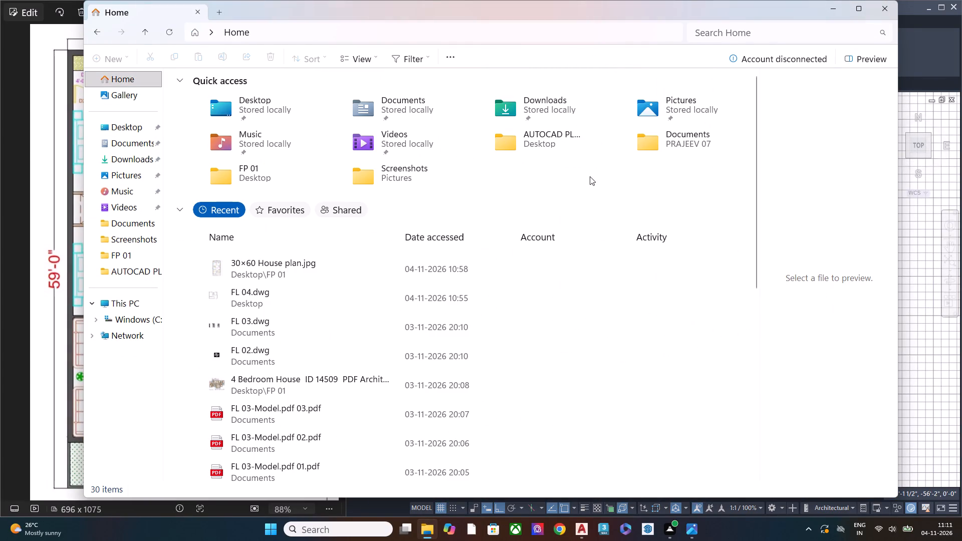
{"action": "scroll", "coordinate": [275, 318], "scroll_direction": "down", "scroll_amount": 6}
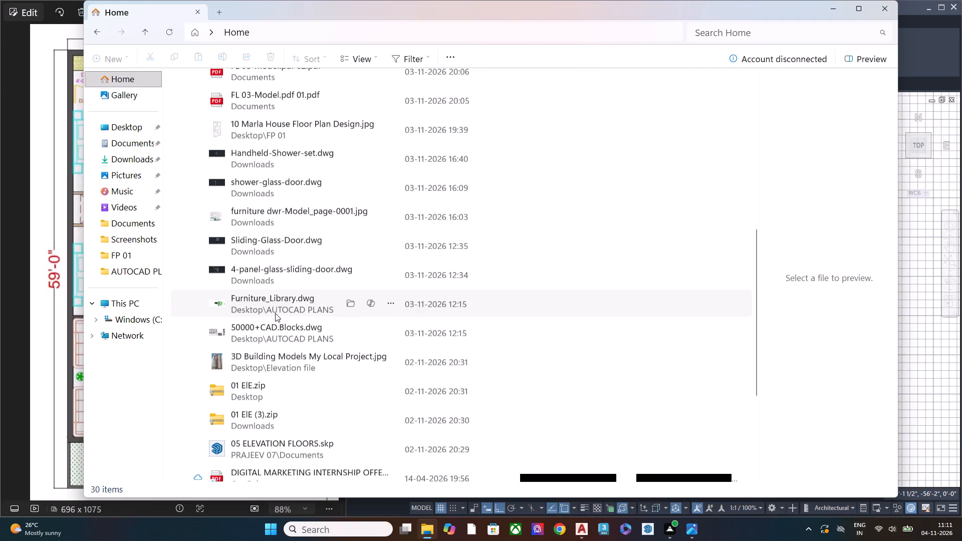
{"action": "scroll", "coordinate": [276, 312], "scroll_direction": "down", "scroll_amount": 5}
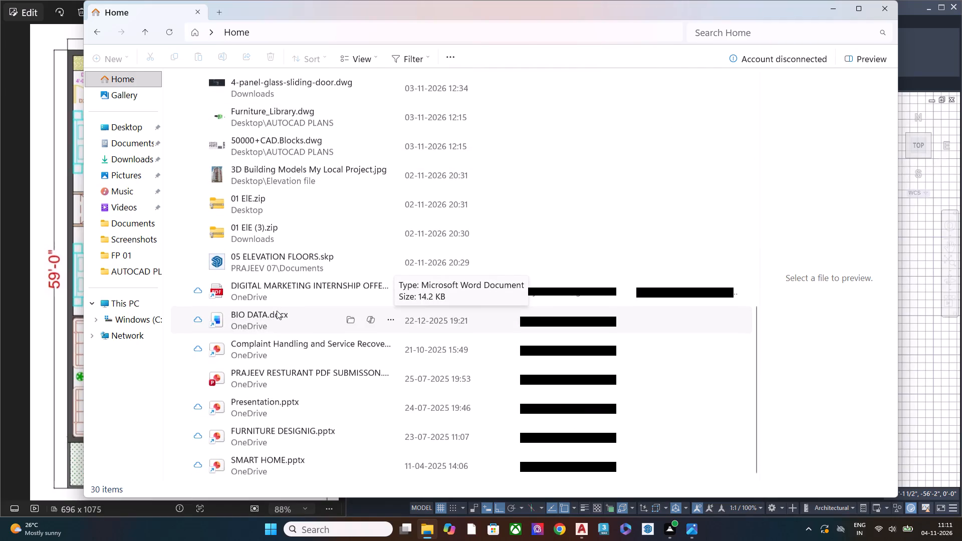
{"action": "scroll", "coordinate": [277, 311], "scroll_direction": "down", "scroll_amount": 2}
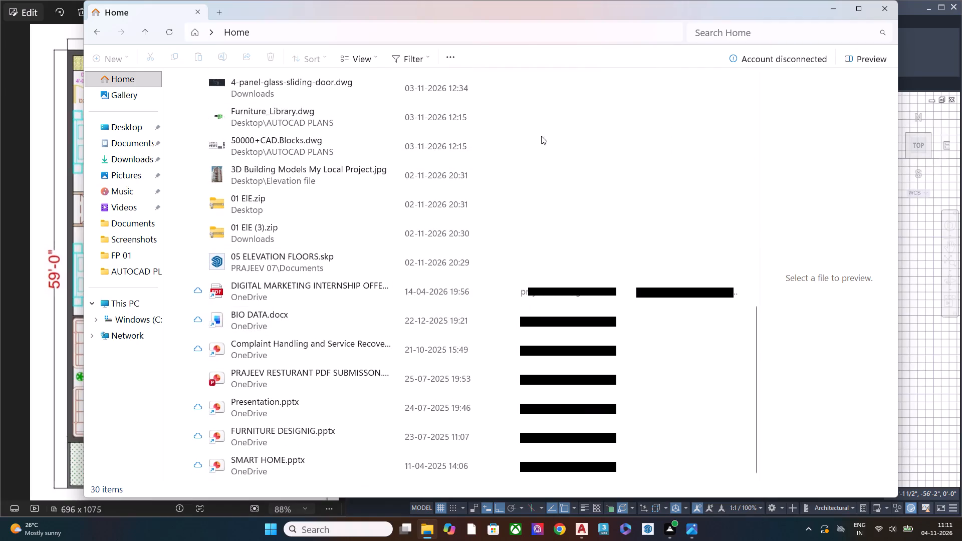
{"action": "scroll", "coordinate": [176, 242], "scroll_direction": "up", "scroll_amount": 9}
{"action": "scroll", "coordinate": [197, 208], "scroll_direction": "up", "scroll_amount": 1}
{"action": "scroll", "coordinate": [197, 207], "scroll_direction": "down", "scroll_amount": 1}
{"action": "scroll", "coordinate": [200, 204], "scroll_direction": "up", "scroll_amount": 3}
{"action": "scroll", "coordinate": [219, 193], "scroll_direction": "down", "scroll_amount": 3}
{"action": "scroll", "coordinate": [223, 192], "scroll_direction": "up", "scroll_amount": 6}
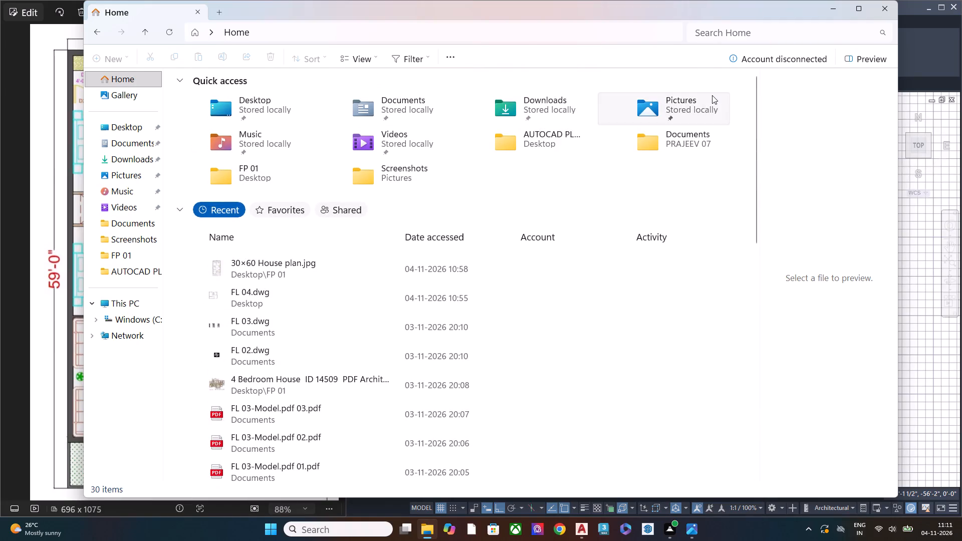
Search Home for "500" and open 50000+CAD.Blocks.dwg as a separate drawing in AutoCAD, dismissing the missing SHX files prompt.
{"action": "left_click", "coordinate": [777, 35]}
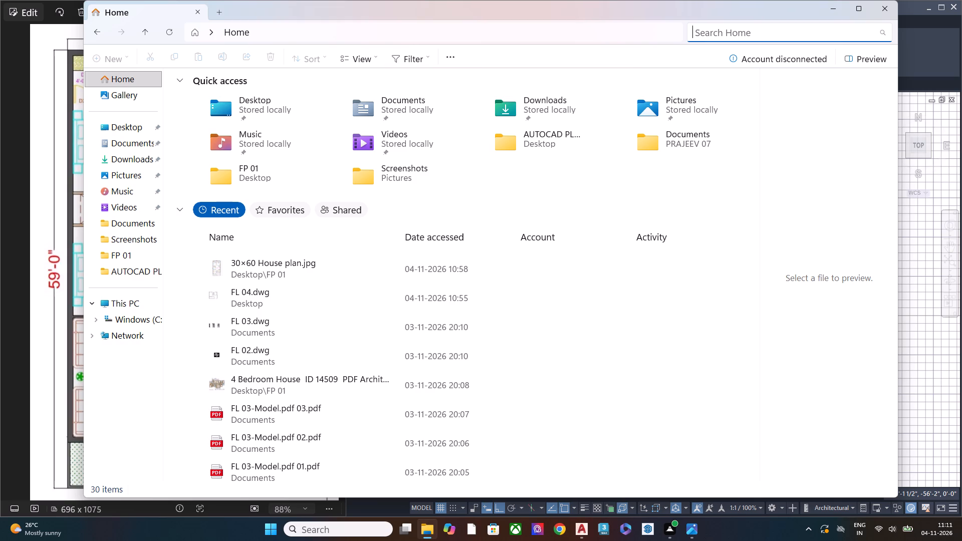
{"action": "type", "text": "500"}
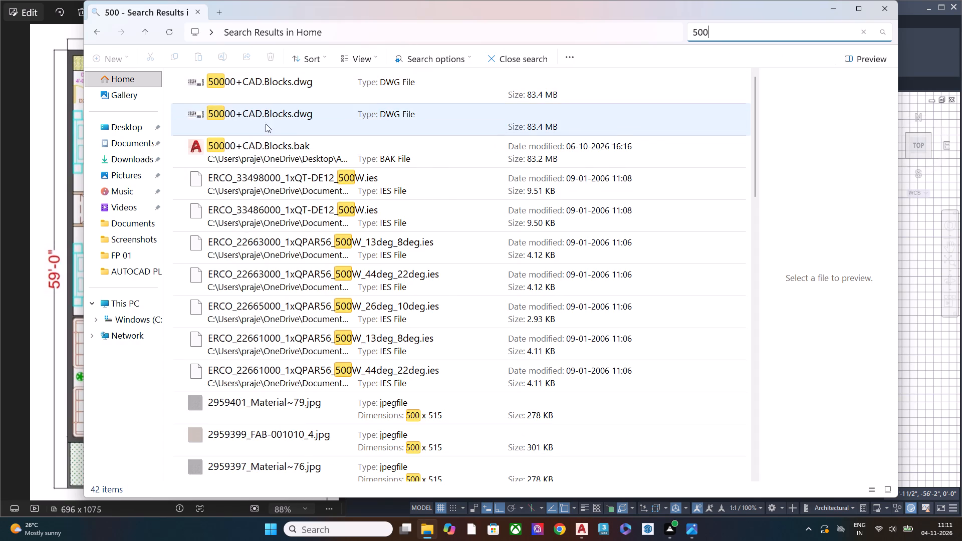
{"action": "left_click_drag", "start_coordinate": [216, 117], "coordinate": [473, 359]}
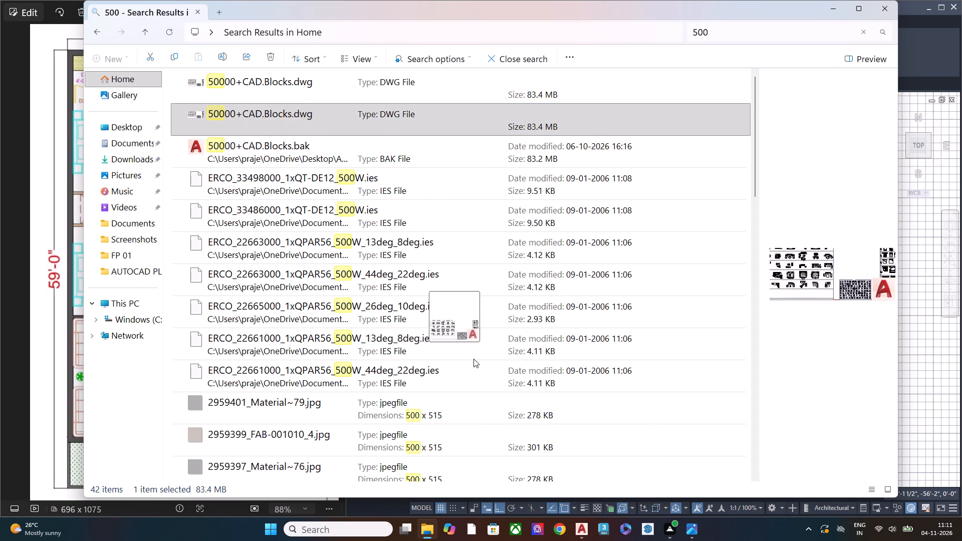
{"action": "left_click_drag", "start_coordinate": [473, 359], "coordinate": [581, 536]}
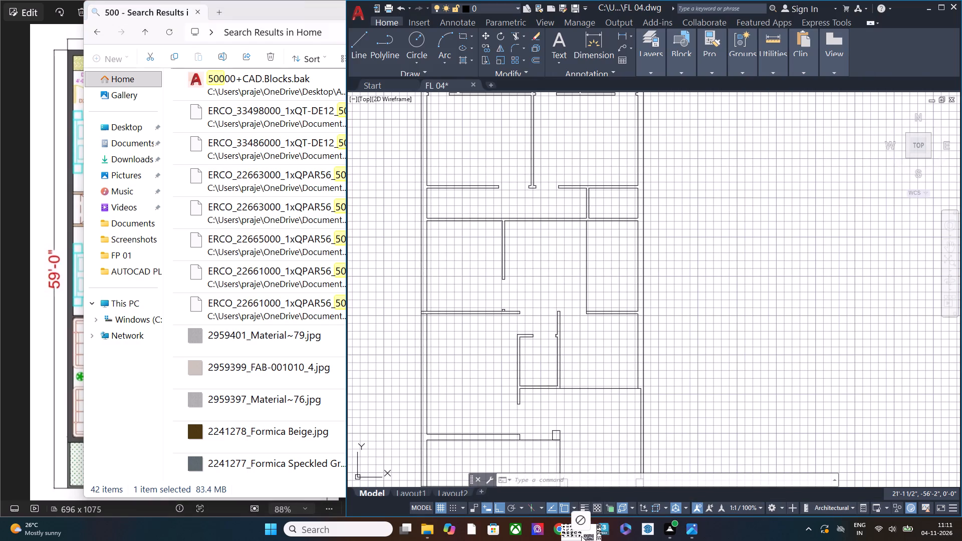
{"action": "left_click_drag", "start_coordinate": [581, 536], "coordinate": [489, 81]}
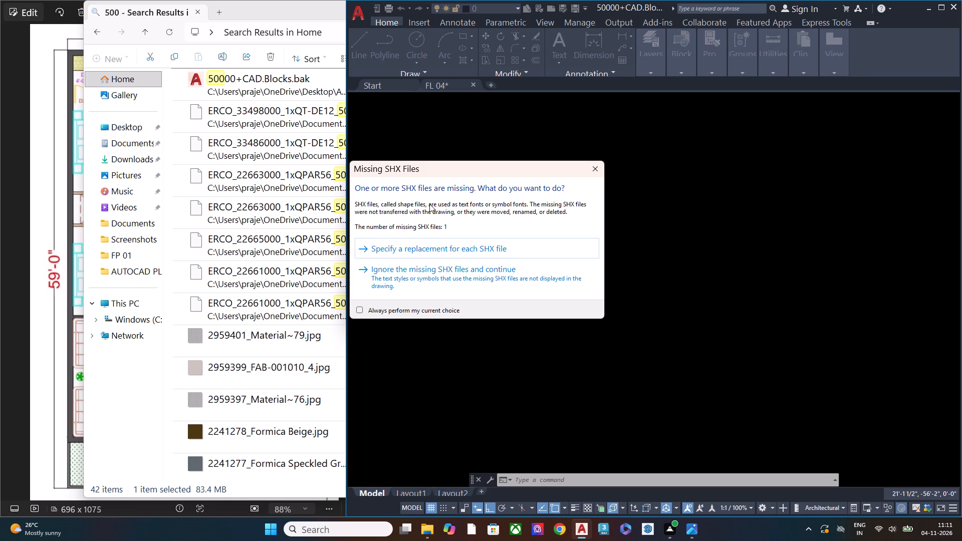
{"action": "left_click", "coordinate": [594, 170]}
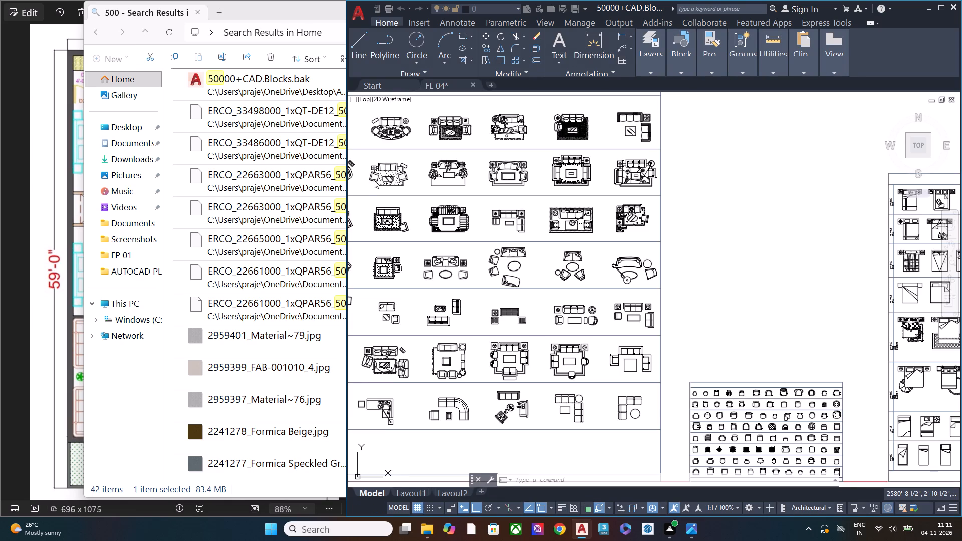
{"action": "scroll", "coordinate": [548, 180], "scroll_direction": "down", "scroll_amount": 2}
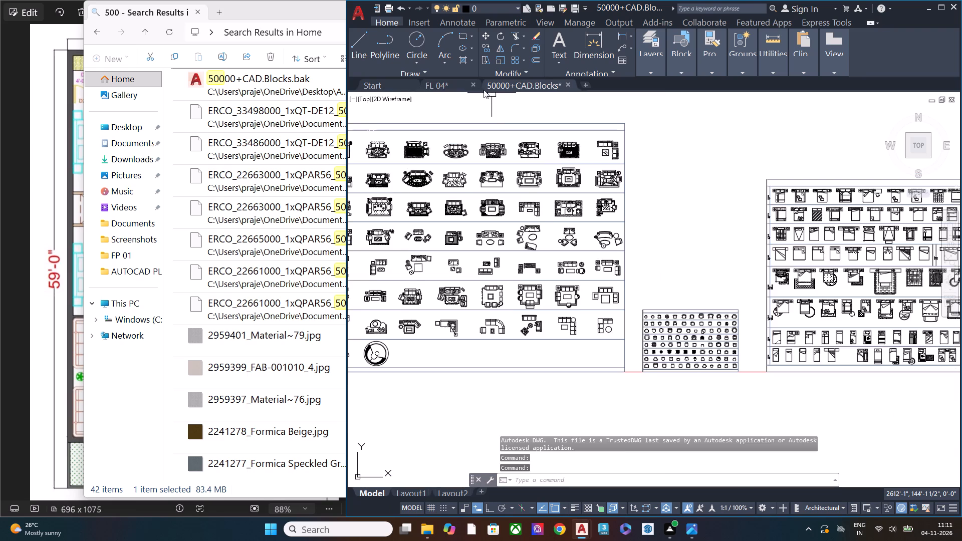
Search Home in File Explorer for "FUR", open Furniture_Library.dwg as a separate drawing in AutoCAD, and put File Explorer away.
{"action": "left_click", "coordinate": [457, 86]}
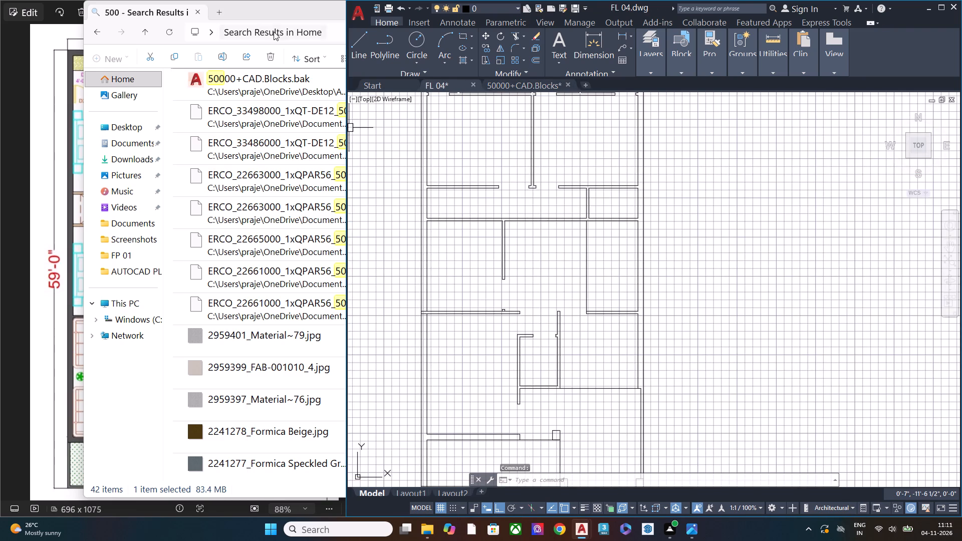
{"action": "left_click", "coordinate": [264, 15]}
{"action": "left_click", "coordinate": [866, 34]}
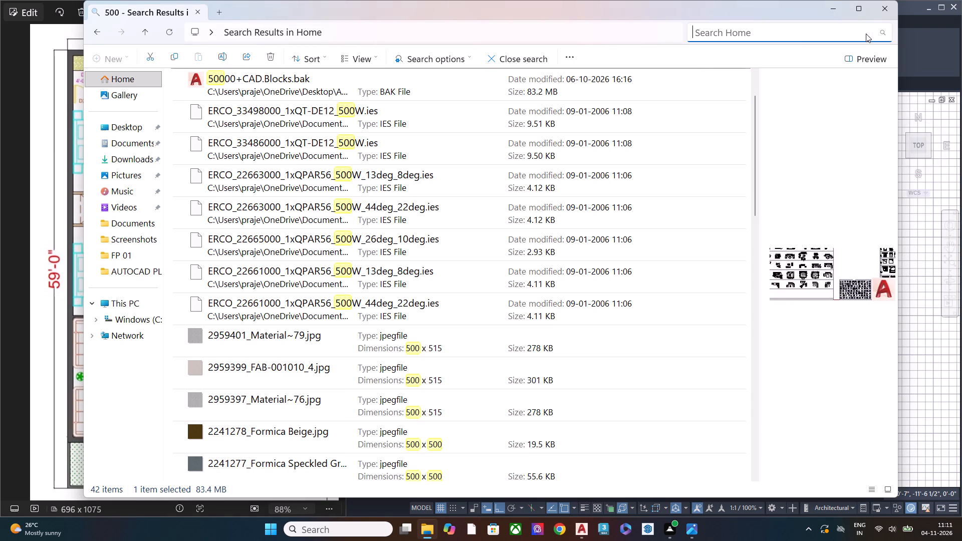
{"action": "type", "text": "FUR"}
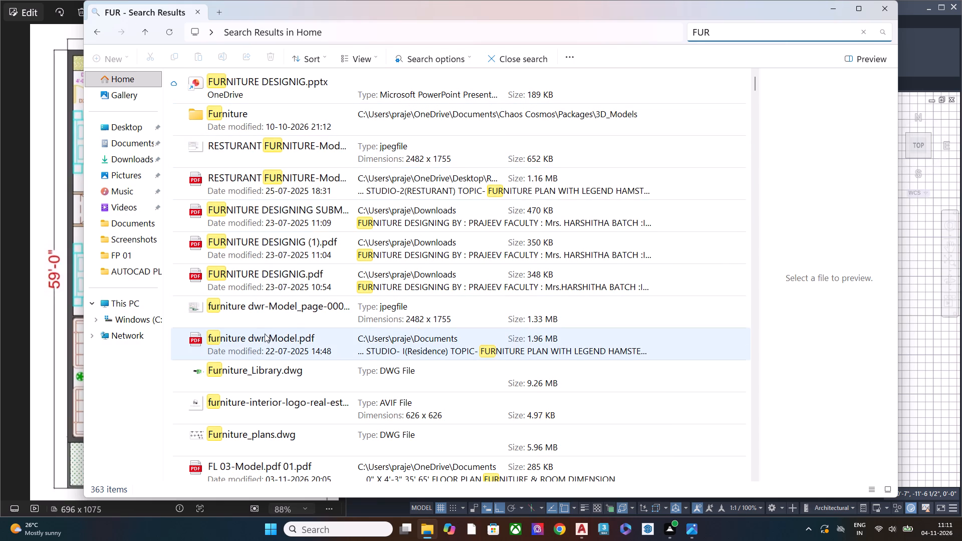
{"action": "left_click_drag", "start_coordinate": [212, 371], "coordinate": [585, 540]}
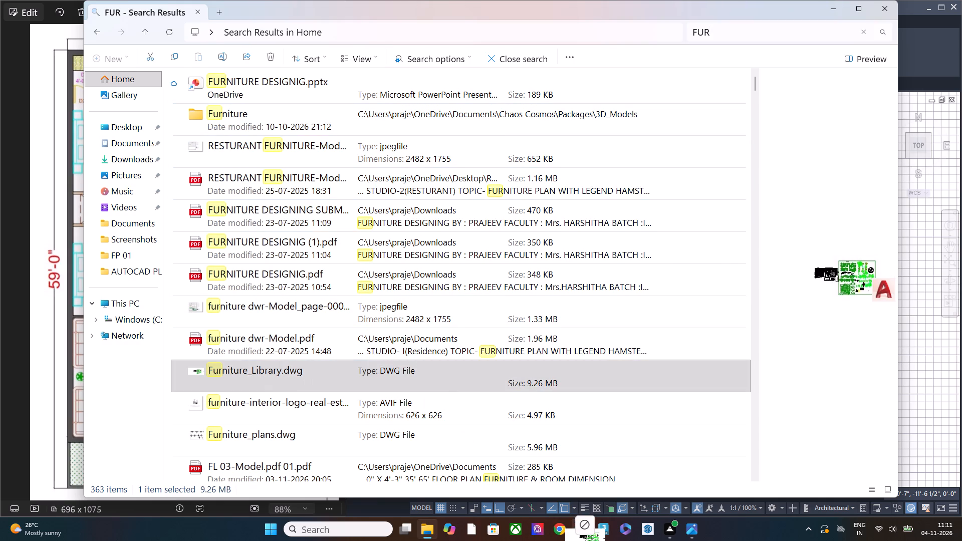
{"action": "left_click_drag", "start_coordinate": [585, 540], "coordinate": [567, 493]}
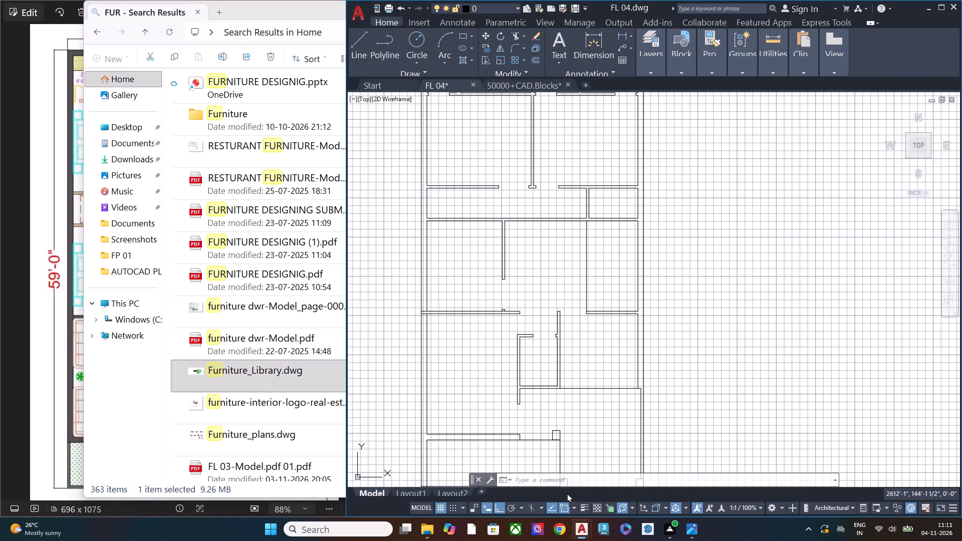
{"action": "left_click_drag", "start_coordinate": [567, 493], "coordinate": [583, 82]}
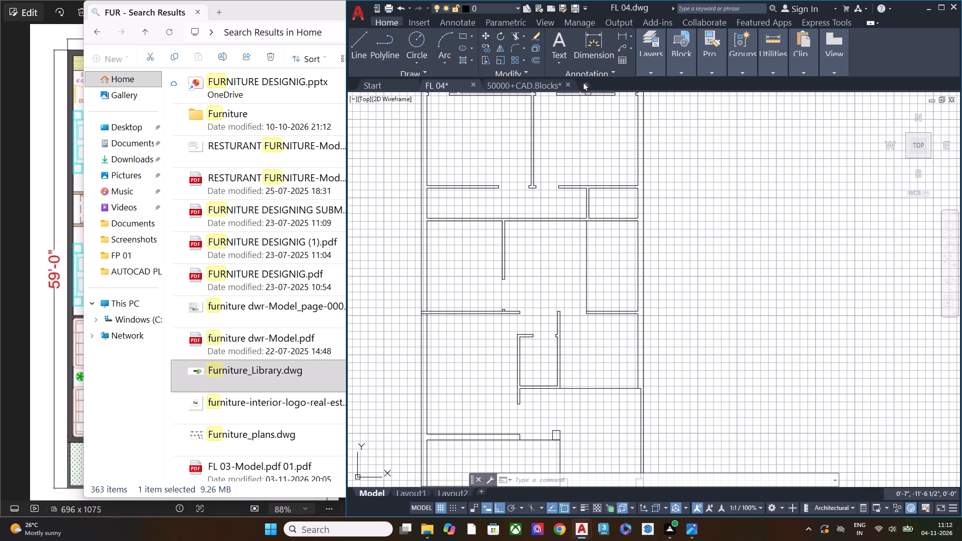
{"action": "left_click_drag", "start_coordinate": [583, 82], "coordinate": [587, 85]}
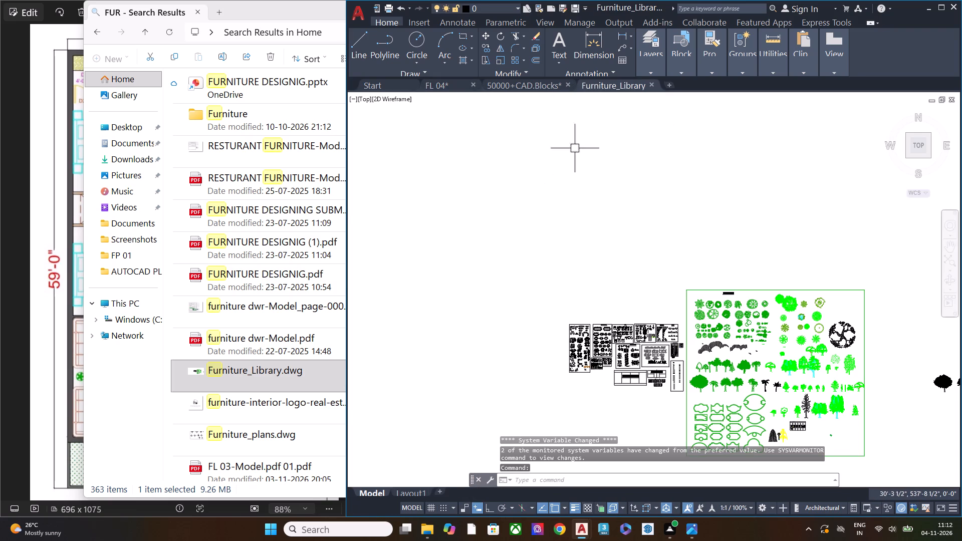
{"action": "left_click", "coordinate": [309, 14]}
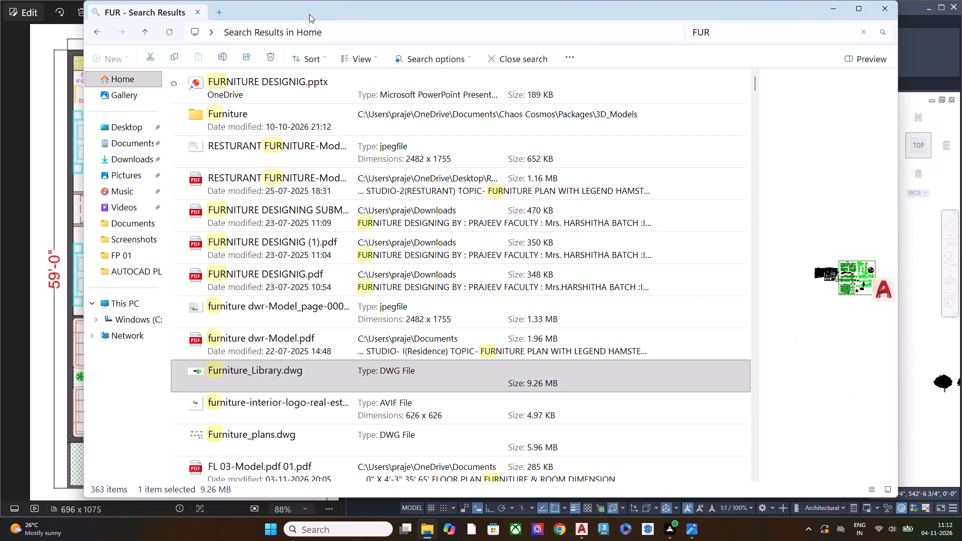
{"action": "left_click", "coordinate": [866, 33]}
{"action": "left_click", "coordinate": [834, 13]}
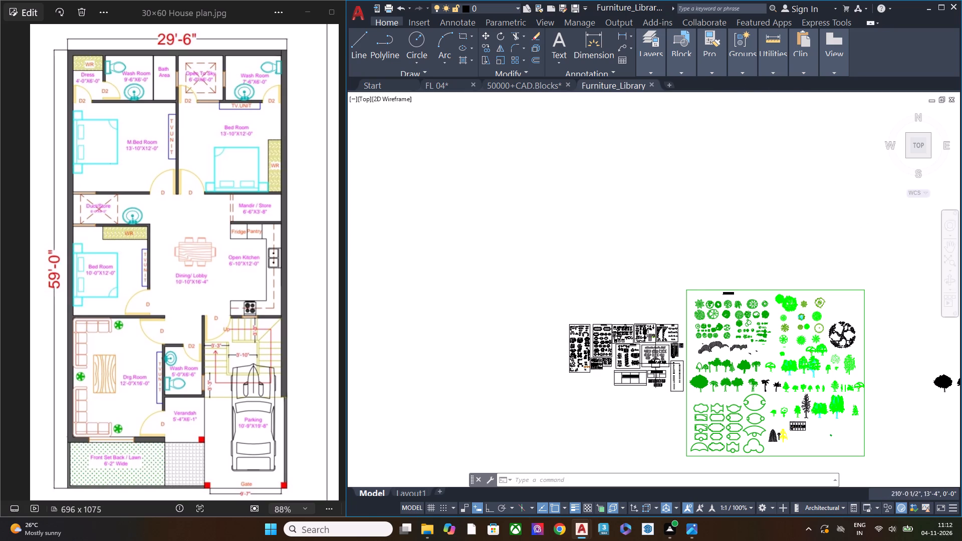
Look over the Cots, Misc, Windows and Doors, Work Stations and vehicle block sheets in the Furniture_Library drawing.
{"action": "scroll", "coordinate": [659, 364], "scroll_direction": "up", "scroll_amount": 5}
{"action": "scroll", "coordinate": [651, 287], "scroll_direction": "down", "scroll_amount": 1}
{"action": "middle_click_drag", "start_coordinate": [637, 227], "coordinate": [654, 327]}
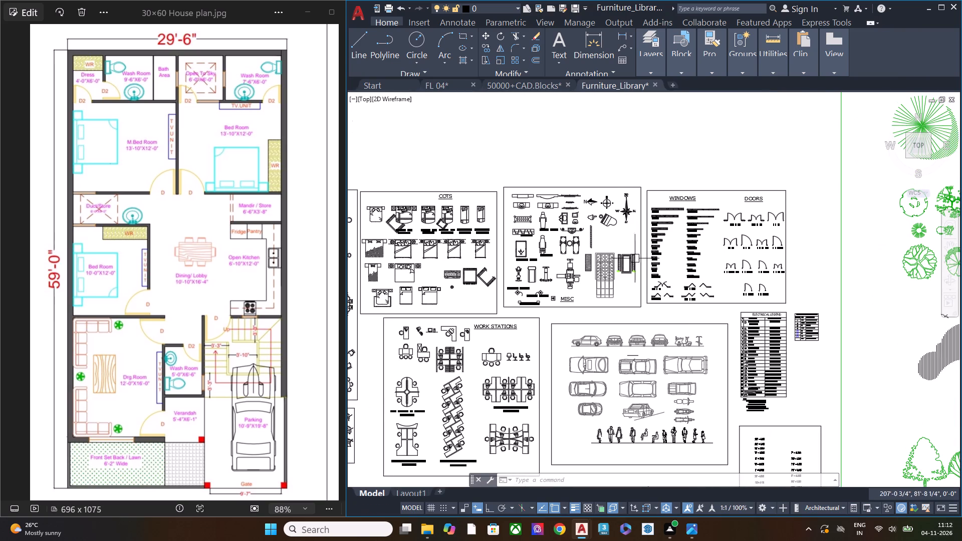
Switch to the 50000+CAD.Blocks drawing and look along its long row of block sheets for the door blocks.
{"action": "left_click", "coordinate": [512, 82]}
{"action": "scroll", "coordinate": [632, 225], "scroll_direction": "down", "scroll_amount": 3}
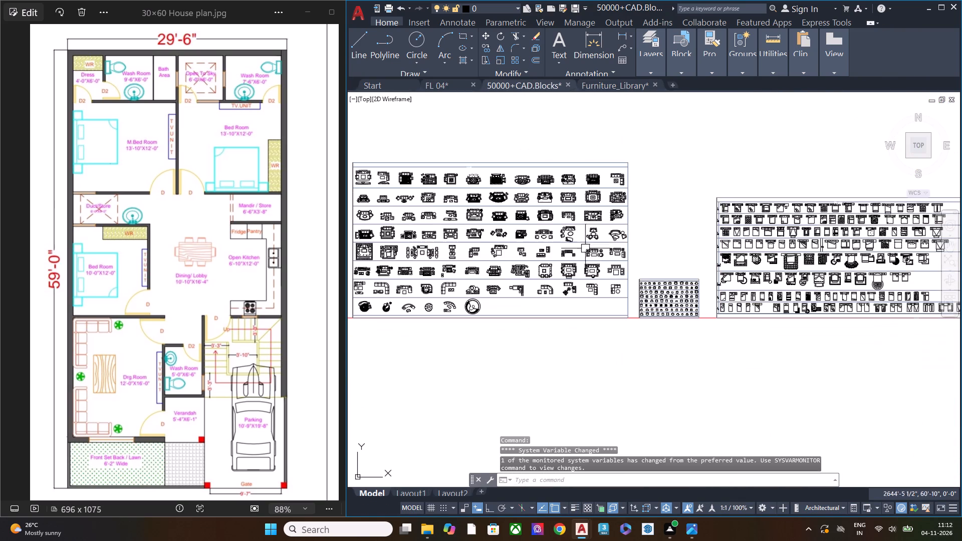
{"action": "scroll", "coordinate": [649, 292], "scroll_direction": "down", "scroll_amount": 2}
{"action": "middle_click_drag", "start_coordinate": [573, 296], "coordinate": [748, 295]}
{"action": "middle_click_drag", "start_coordinate": [519, 303], "coordinate": [684, 300]}
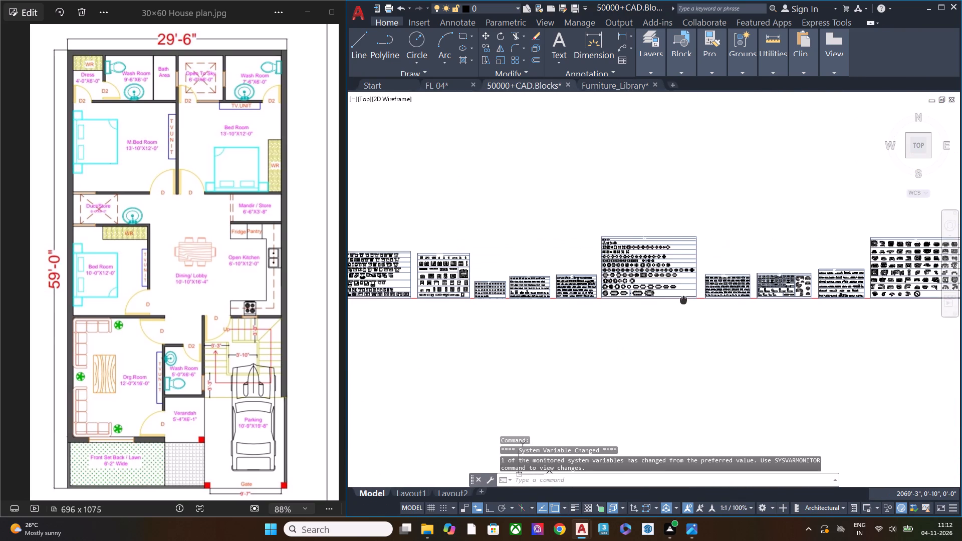
{"action": "middle_click_drag", "start_coordinate": [684, 300], "coordinate": [471, 306]}
{"action": "middle_click_drag", "start_coordinate": [755, 304], "coordinate": [695, 305]}
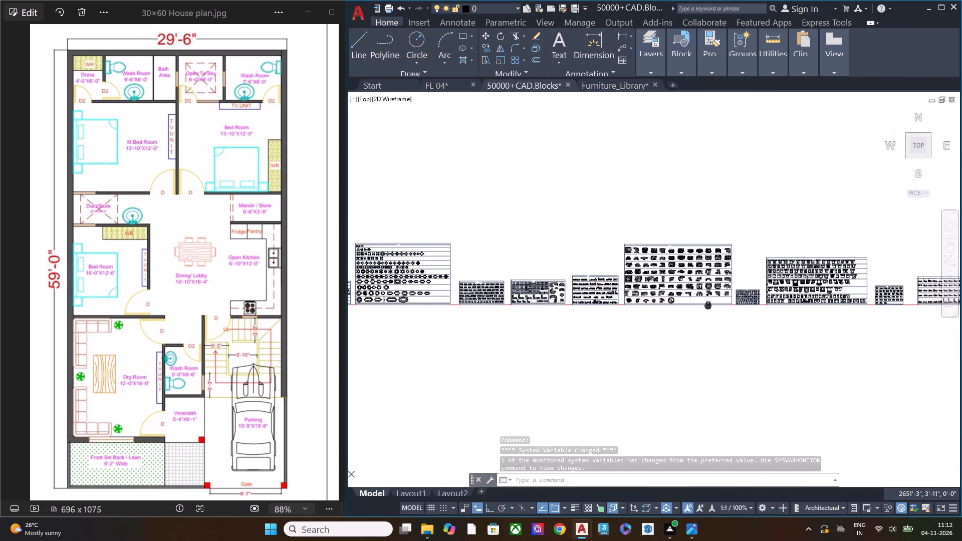
{"action": "middle_click_drag", "start_coordinate": [695, 305], "coordinate": [494, 309]}
{"action": "scroll", "coordinate": [800, 288], "scroll_direction": "up", "scroll_amount": 4}
{"action": "scroll", "coordinate": [633, 298], "scroll_direction": "down", "scroll_amount": 3}
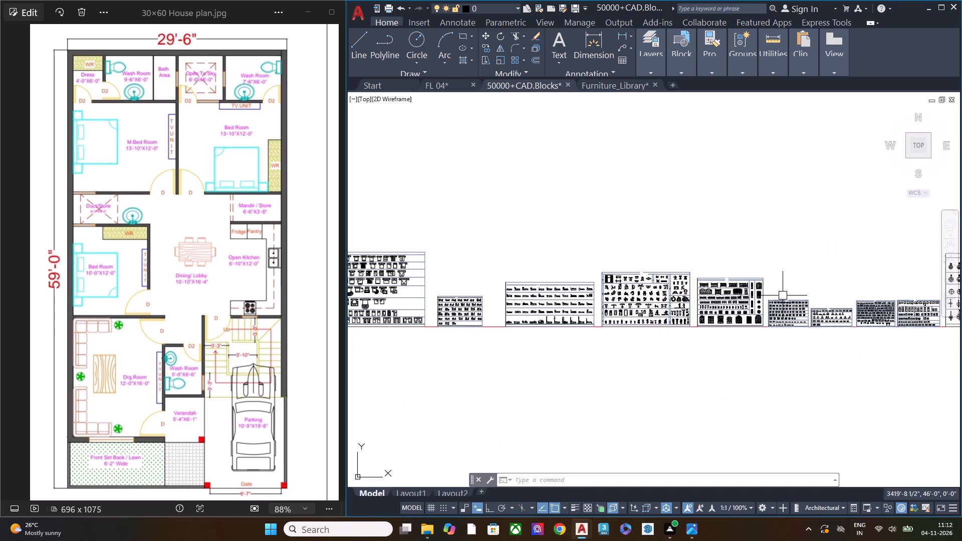
{"action": "middle_click_drag", "start_coordinate": [621, 302], "coordinate": [836, 296]}
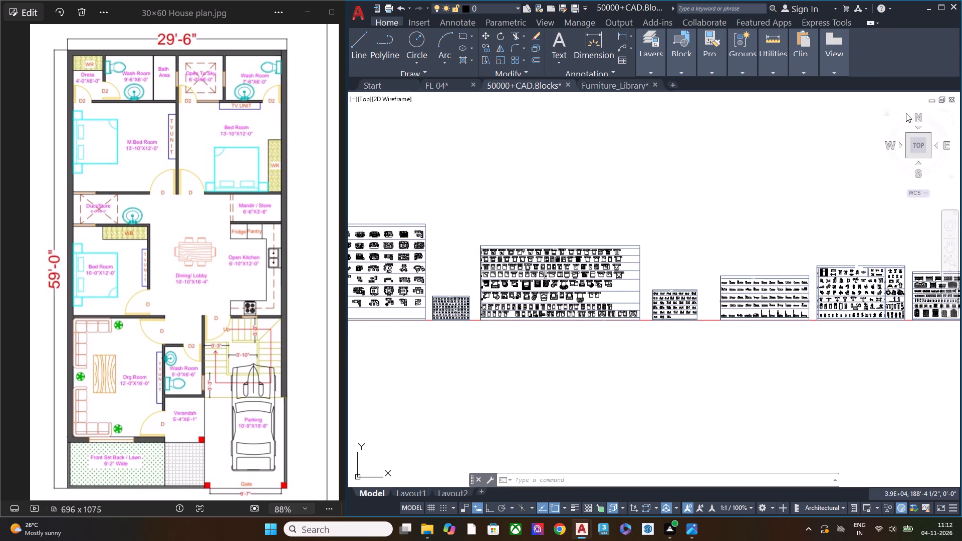
{"action": "middle_click_drag", "start_coordinate": [525, 282], "coordinate": [815, 272]}
{"action": "middle_click_drag", "start_coordinate": [521, 295], "coordinate": [808, 293]}
{"action": "scroll", "coordinate": [672, 291], "scroll_direction": "up", "scroll_amount": 3}
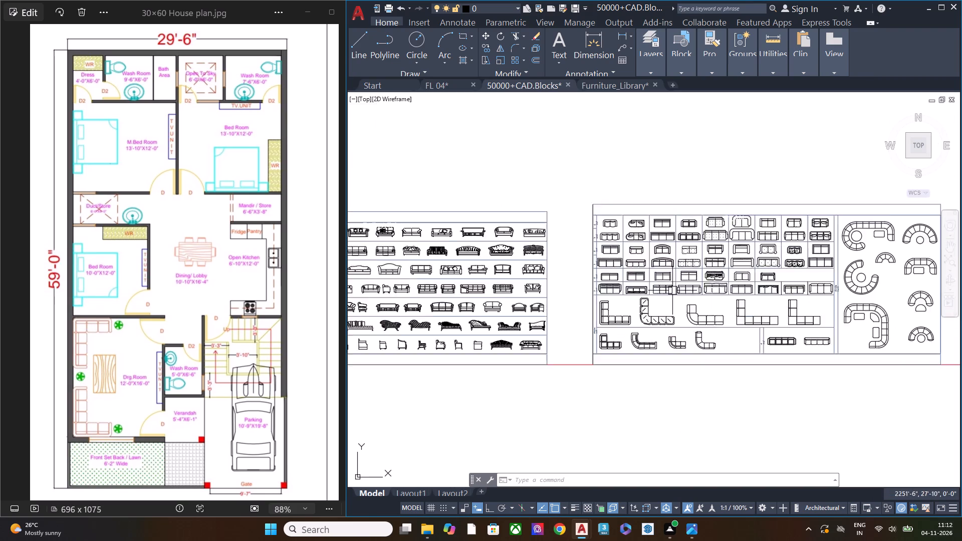
{"action": "scroll", "coordinate": [633, 293], "scroll_direction": "down", "scroll_amount": 1}
{"action": "scroll", "coordinate": [572, 288], "scroll_direction": "down", "scroll_amount": 1}
{"action": "scroll", "coordinate": [573, 288], "scroll_direction": "up", "scroll_amount": 1}
{"action": "scroll", "coordinate": [573, 288], "scroll_direction": "down", "scroll_amount": 1}
{"action": "middle_click_drag", "start_coordinate": [506, 291], "coordinate": [782, 291]}
{"action": "middle_click_drag", "start_coordinate": [554, 297], "coordinate": [780, 296]}
{"action": "scroll", "coordinate": [548, 306], "scroll_direction": "up", "scroll_amount": 3}
{"action": "scroll", "coordinate": [591, 264], "scroll_direction": "down", "scroll_amount": 2}
{"action": "middle_click_drag", "start_coordinate": [560, 273], "coordinate": [807, 277]}
{"action": "middle_click_drag", "start_coordinate": [586, 292], "coordinate": [661, 292]}
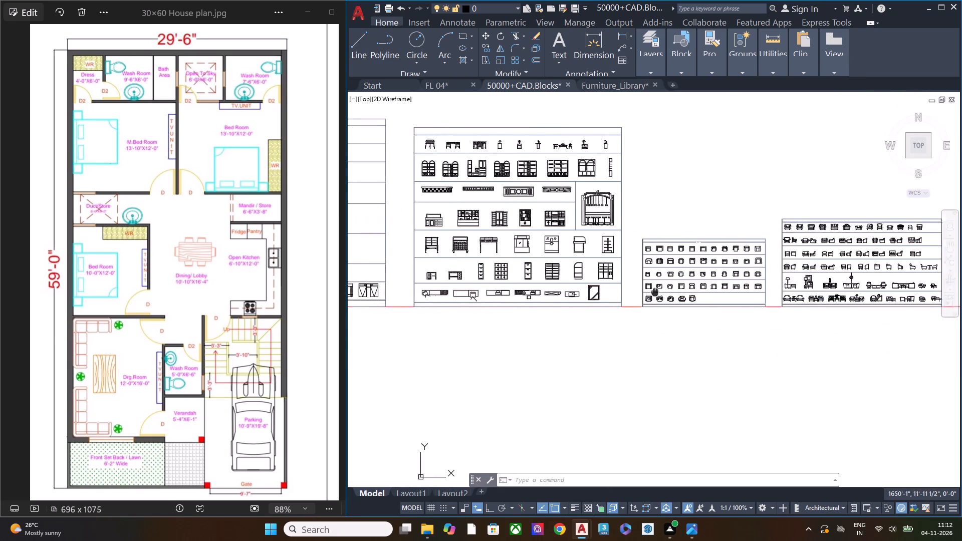
{"action": "middle_click_drag", "start_coordinate": [661, 292], "coordinate": [775, 294]}
{"action": "middle_click_drag", "start_coordinate": [540, 269], "coordinate": [693, 362]}
{"action": "middle_click_drag", "start_coordinate": [554, 335], "coordinate": [897, 329]}
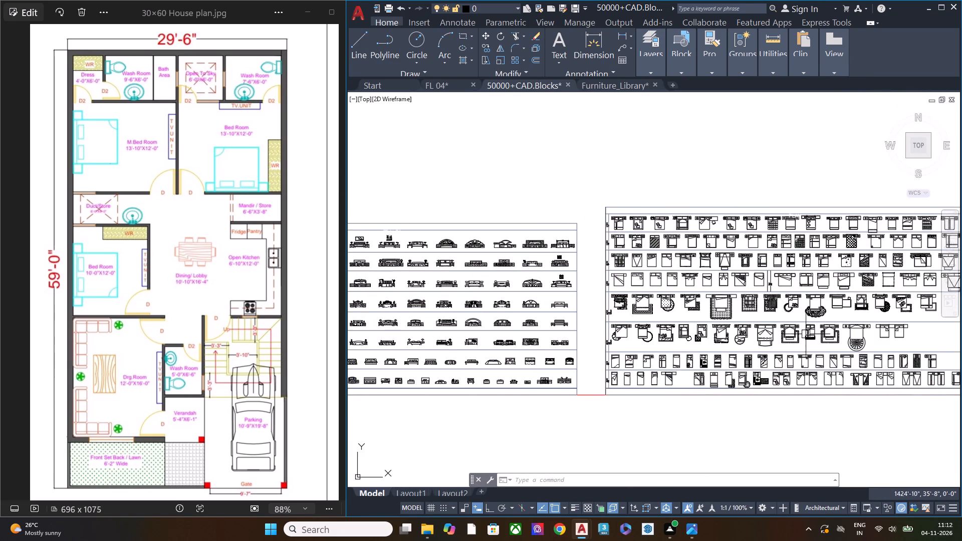
{"action": "middle_click_drag", "start_coordinate": [504, 332], "coordinate": [836, 321]}
{"action": "scroll", "coordinate": [547, 324], "scroll_direction": "down", "scroll_amount": 3}
{"action": "middle_click_drag", "start_coordinate": [497, 326], "coordinate": [829, 326]}
{"action": "scroll", "coordinate": [659, 322], "scroll_direction": "up", "scroll_amount": 1}
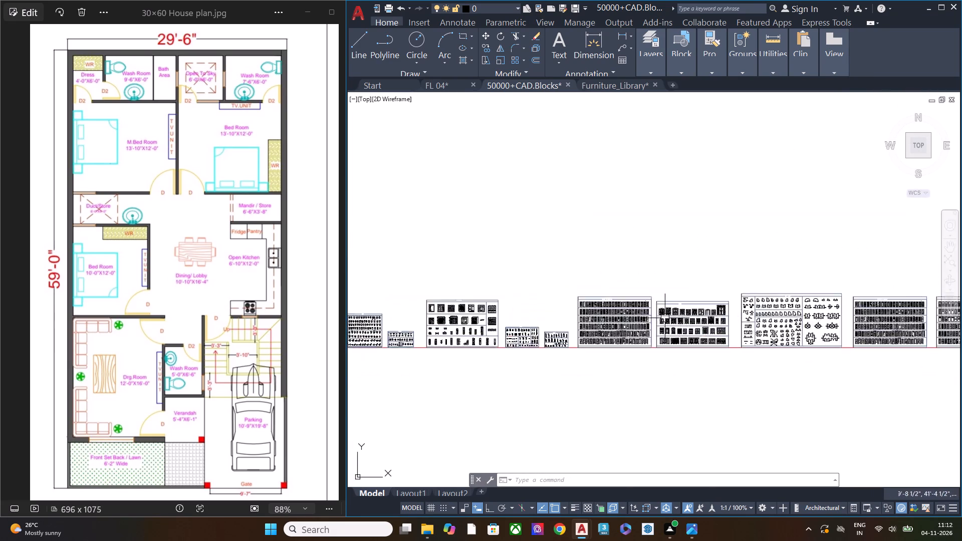
Examine the plan door blocks on the doors sheet, comparing the small angled single-leaf doors and their dimensioned widths.
{"action": "scroll", "coordinate": [666, 317], "scroll_direction": "up", "scroll_amount": 2}
{"action": "middle_click_drag", "start_coordinate": [807, 319], "coordinate": [551, 319]}
{"action": "scroll", "coordinate": [587, 309], "scroll_direction": "up", "scroll_amount": 1}
{"action": "middle_click_drag", "start_coordinate": [704, 326], "coordinate": [598, 293]}
{"action": "scroll", "coordinate": [610, 349], "scroll_direction": "up", "scroll_amount": 2}
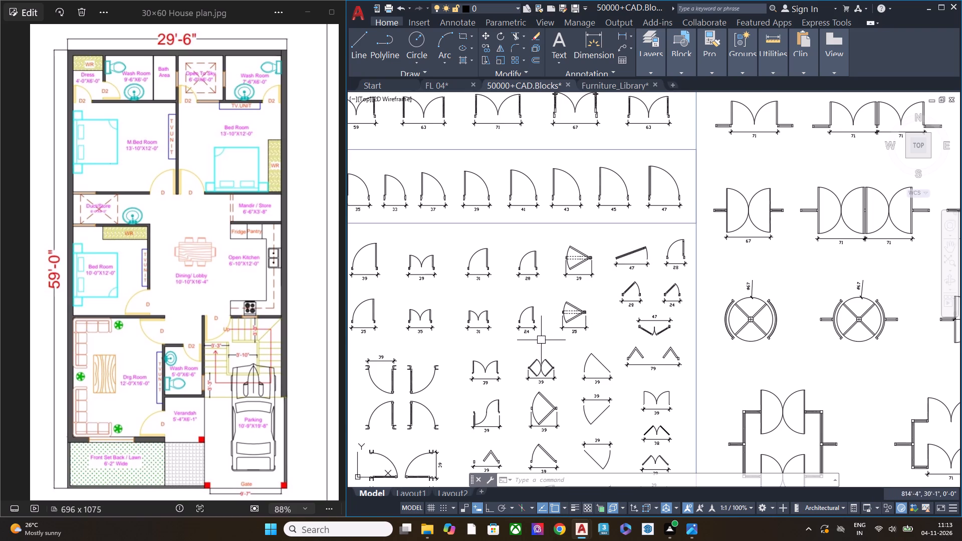
{"action": "scroll", "coordinate": [537, 338], "scroll_direction": "up", "scroll_amount": 1}
{"action": "scroll", "coordinate": [536, 338], "scroll_direction": "down", "scroll_amount": 1}
{"action": "scroll", "coordinate": [527, 335], "scroll_direction": "up", "scroll_amount": 1}
{"action": "scroll", "coordinate": [527, 335], "scroll_direction": "down", "scroll_amount": 2}
{"action": "scroll", "coordinate": [527, 335], "scroll_direction": "up", "scroll_amount": 1}
{"action": "scroll", "coordinate": [599, 333], "scroll_direction": "up", "scroll_amount": 1}
{"action": "scroll", "coordinate": [660, 289], "scroll_direction": "up", "scroll_amount": 2}
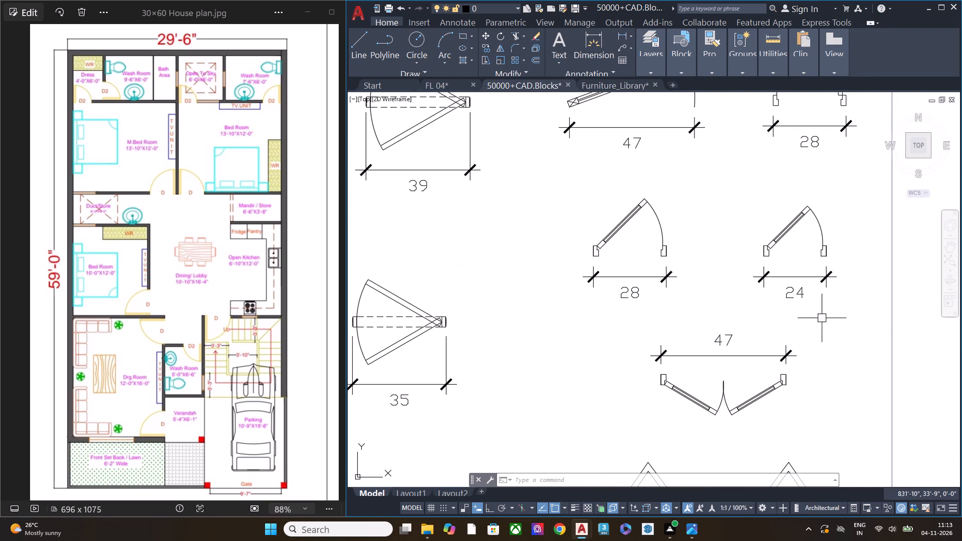
{"action": "middle_click_drag", "start_coordinate": [732, 344], "coordinate": [641, 402]}
{"action": "scroll", "coordinate": [677, 296], "scroll_direction": "up", "scroll_amount": 2}
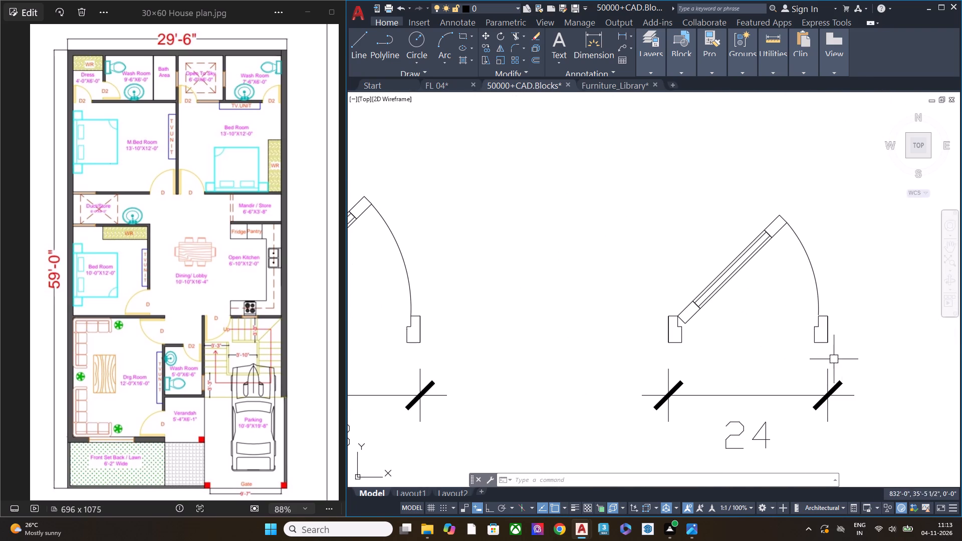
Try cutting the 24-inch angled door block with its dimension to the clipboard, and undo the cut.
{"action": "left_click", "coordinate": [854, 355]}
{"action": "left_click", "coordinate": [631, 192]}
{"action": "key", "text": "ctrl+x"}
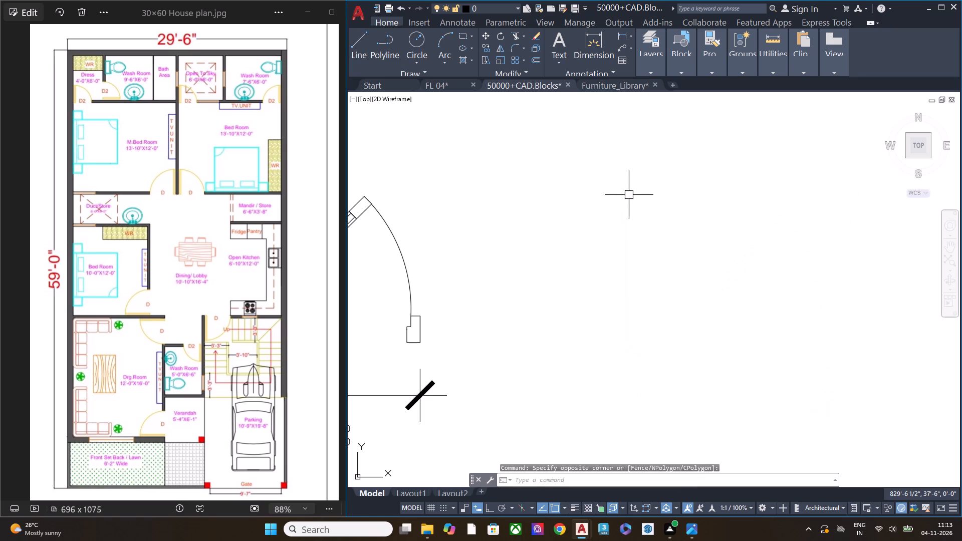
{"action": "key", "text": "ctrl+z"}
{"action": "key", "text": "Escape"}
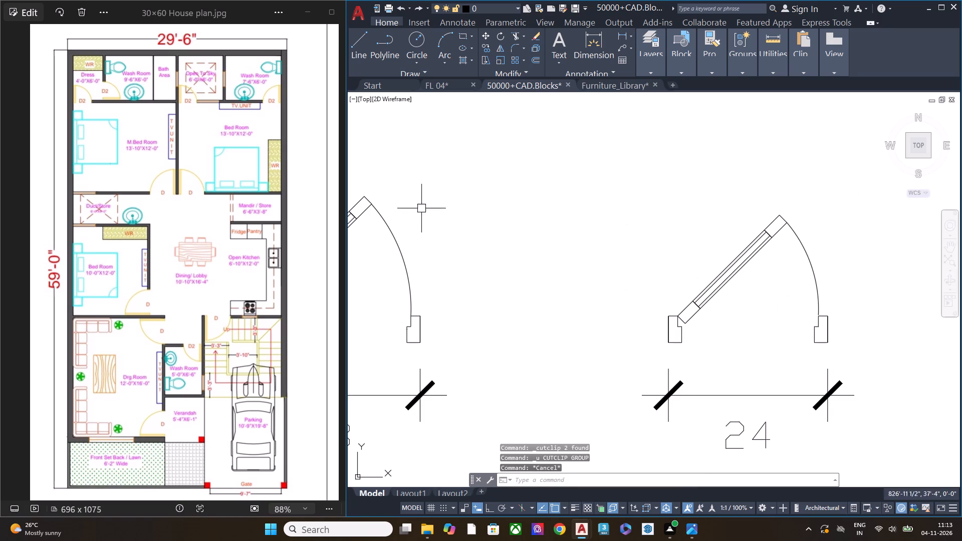
Switch to the FL 04 drawing and measure the widths of the two door openings on either side of the wall between the bedrooms.
{"action": "left_click", "coordinate": [433, 85]}
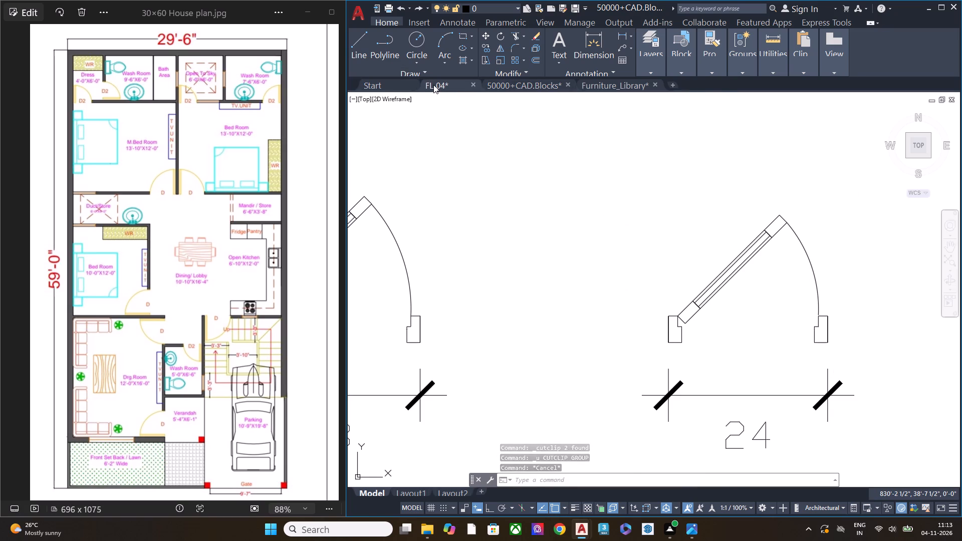
{"action": "scroll", "coordinate": [522, 194], "scroll_direction": "up", "scroll_amount": 2}
{"action": "middle_click_drag", "start_coordinate": [517, 207], "coordinate": [586, 262]}
{"action": "right_click_drag", "start_coordinate": [531, 223], "coordinate": [585, 261]}
{"action": "scroll", "coordinate": [564, 242], "scroll_direction": "up", "scroll_amount": 1}
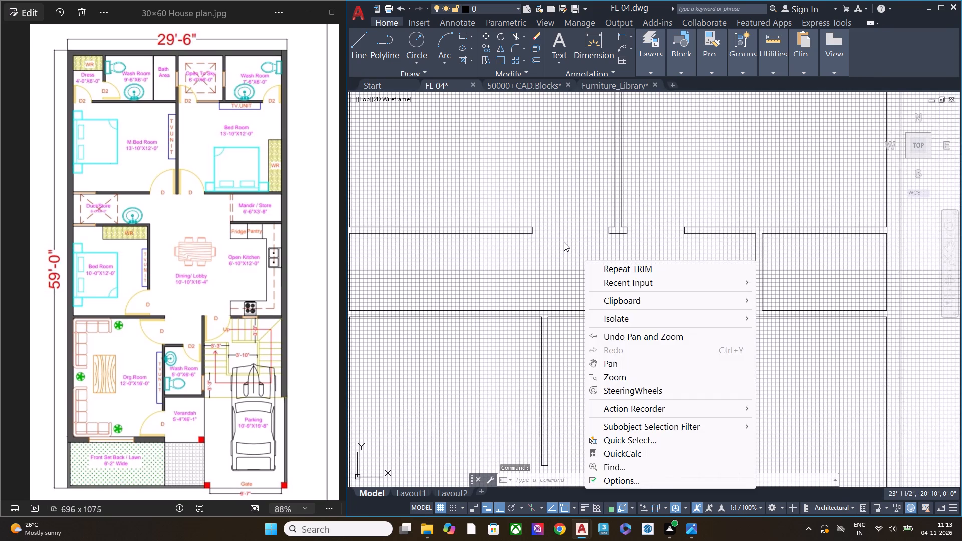
{"action": "left_click", "coordinate": [561, 231]}
{"action": "left_click", "coordinate": [575, 209]}
{"action": "key", "text": "Escape"}
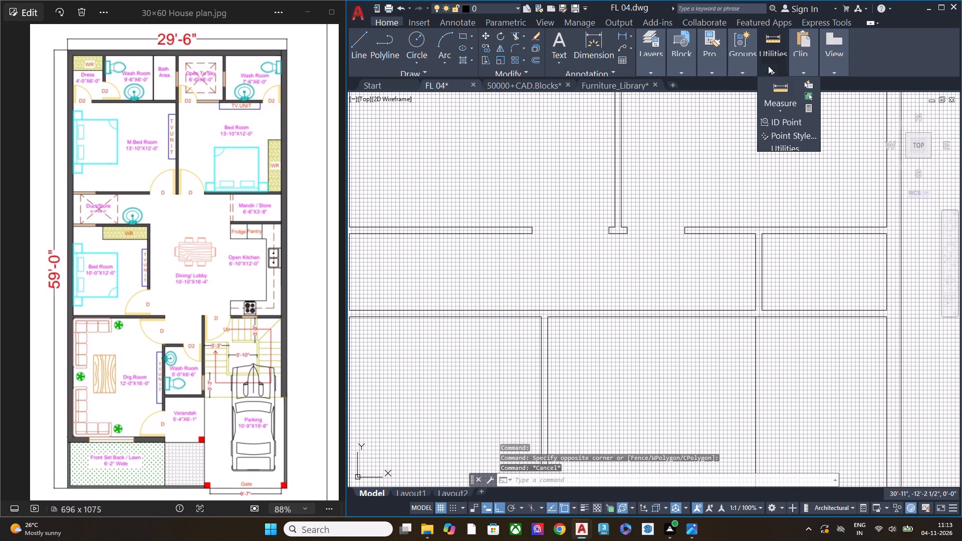
{"action": "left_click", "coordinate": [768, 66]}
{"action": "left_click", "coordinate": [773, 104]}
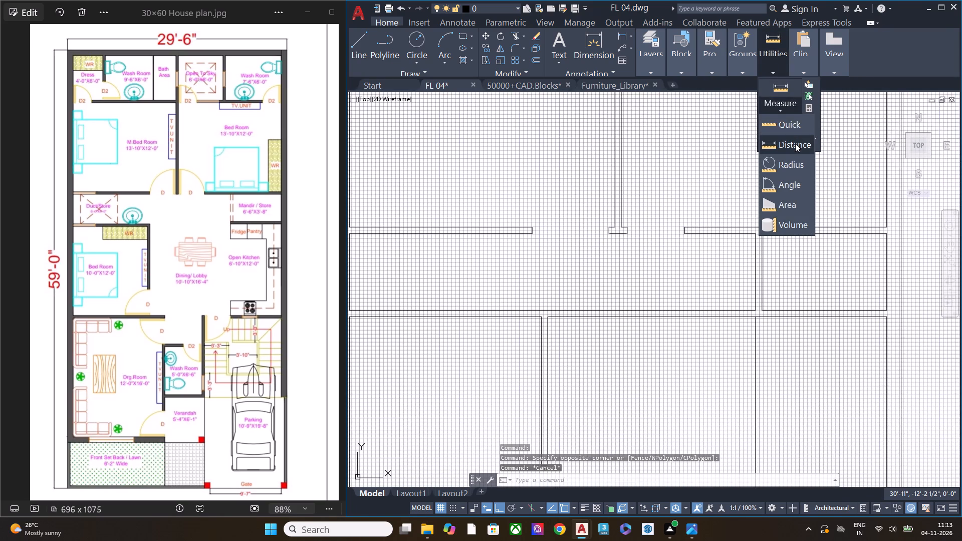
{"action": "left_click", "coordinate": [795, 143]}
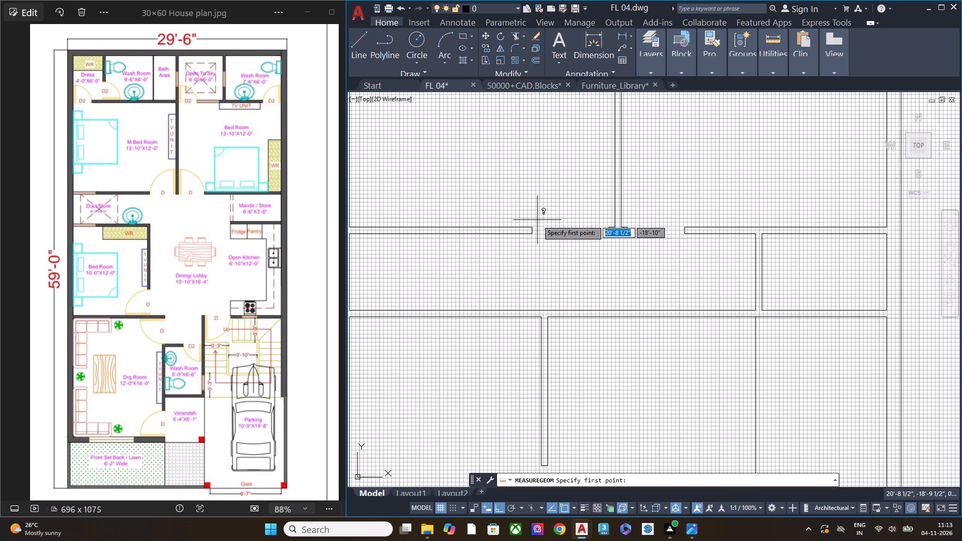
{"action": "left_click", "coordinate": [532, 225]}
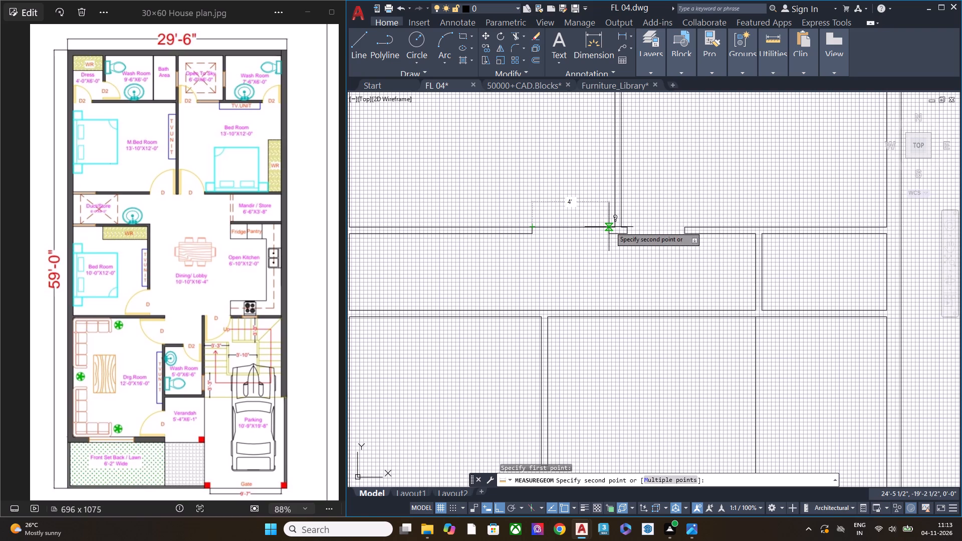
{"action": "key", "text": "Escape"}
{"action": "key", "text": "space"}
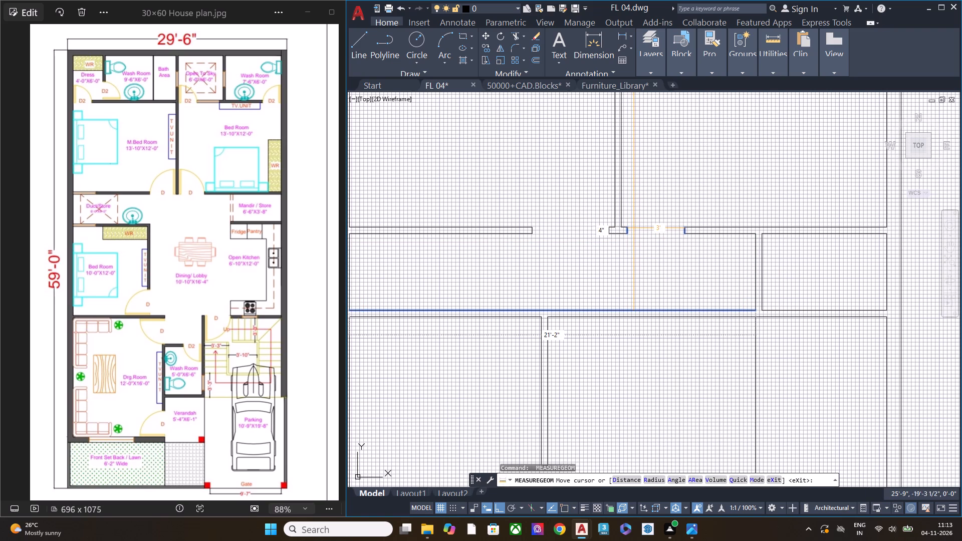
{"action": "key", "text": "Escape"}
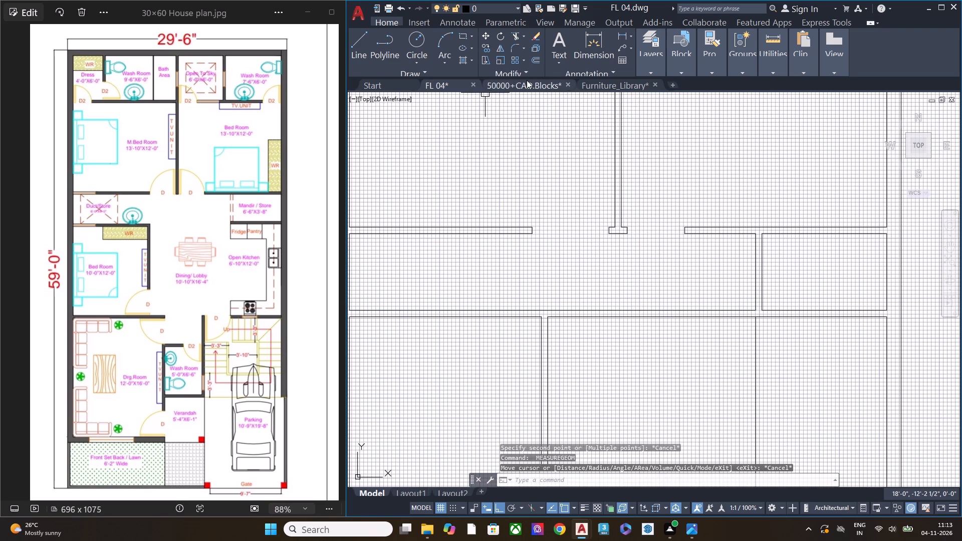
Return to the 50000+CAD.Blocks drawing and examine the lower rows of door blocks for a single-swing door suiting the bedroom openings.
{"action": "left_click", "coordinate": [525, 84]}
{"action": "scroll", "coordinate": [732, 243], "scroll_direction": "down", "scroll_amount": 4}
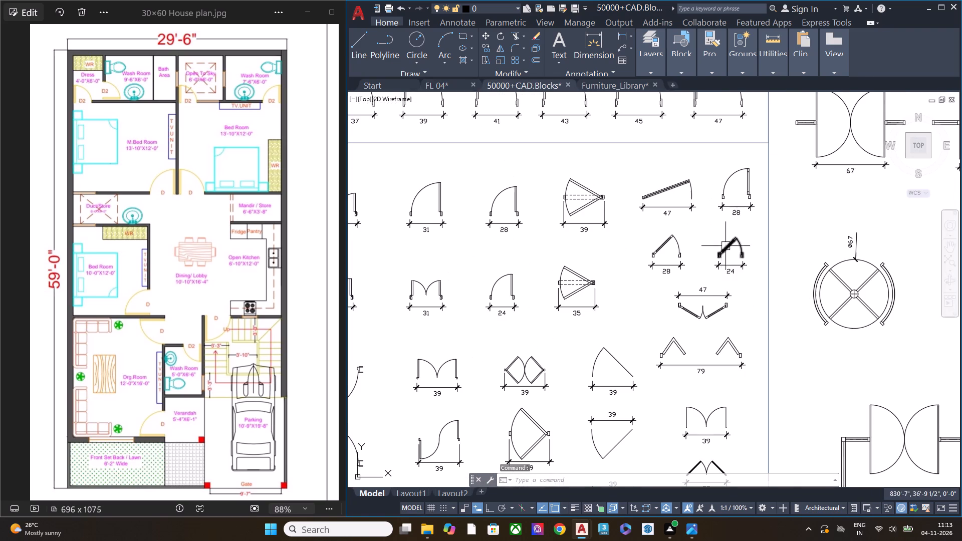
{"action": "middle_click_drag", "start_coordinate": [689, 363], "coordinate": [699, 258]}
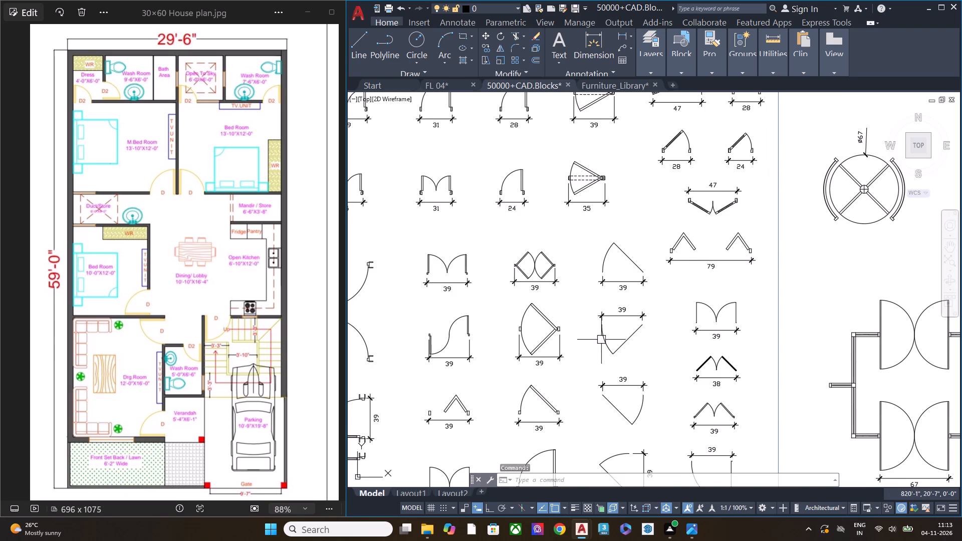
{"action": "middle_click_drag", "start_coordinate": [596, 341], "coordinate": [622, 264]}
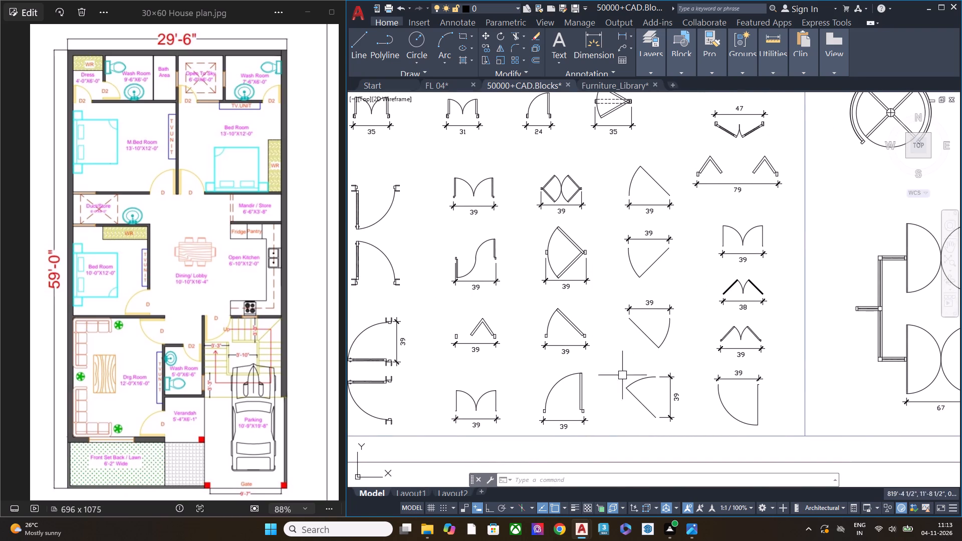
{"action": "middle_click_drag", "start_coordinate": [576, 297], "coordinate": [645, 444]}
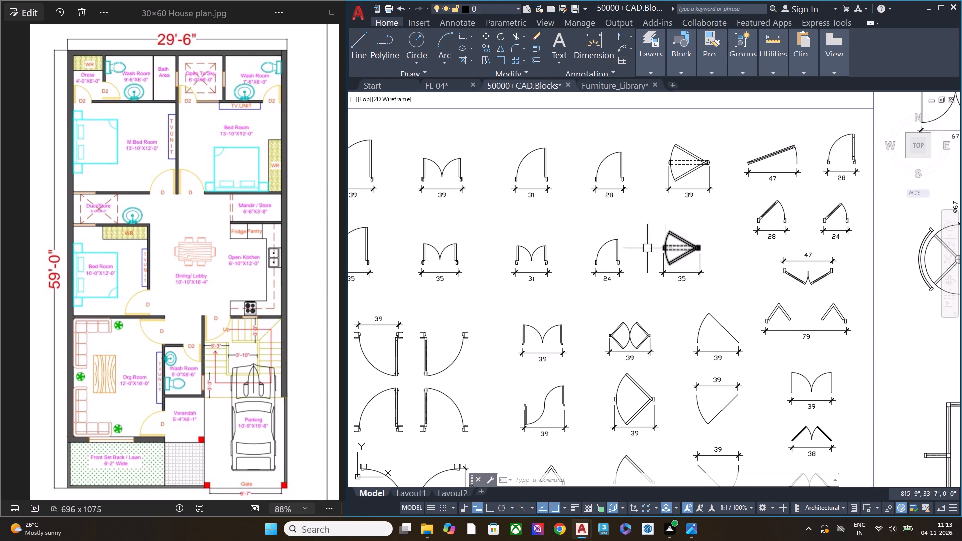
{"action": "middle_click_drag", "start_coordinate": [623, 256], "coordinate": [772, 283]}
{"action": "middle_click_drag", "start_coordinate": [585, 253], "coordinate": [535, 361]}
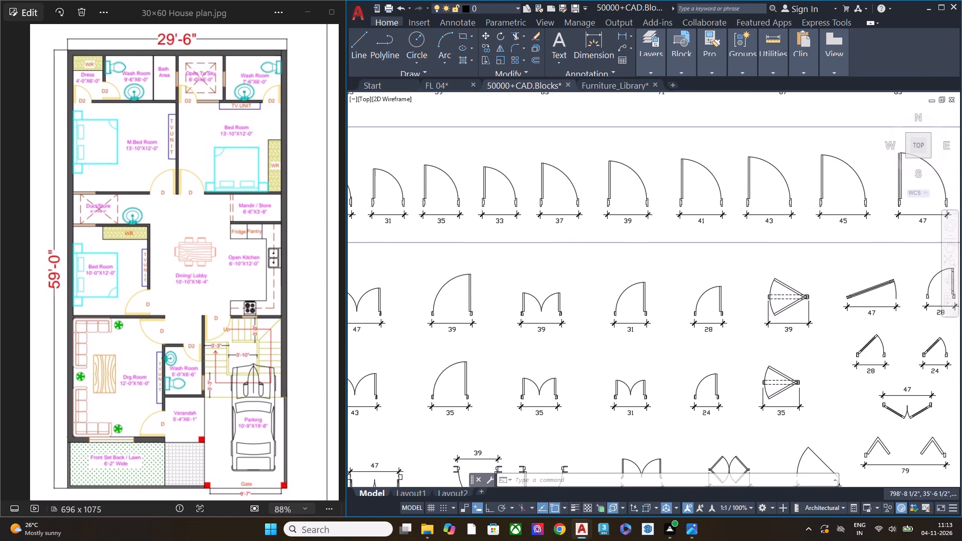
{"action": "middle_click_drag", "start_coordinate": [734, 365], "coordinate": [535, 247]}
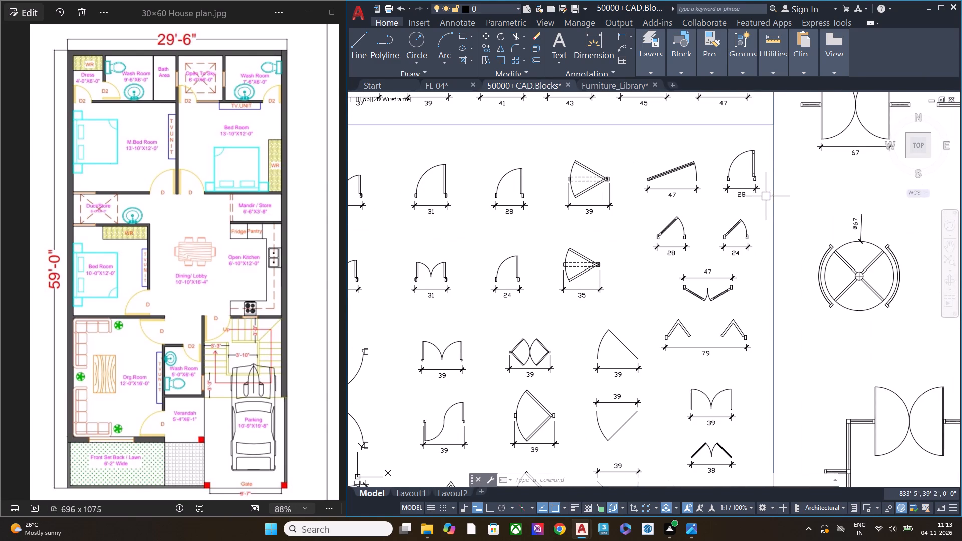
{"action": "middle_click_drag", "start_coordinate": [672, 383], "coordinate": [647, 265]}
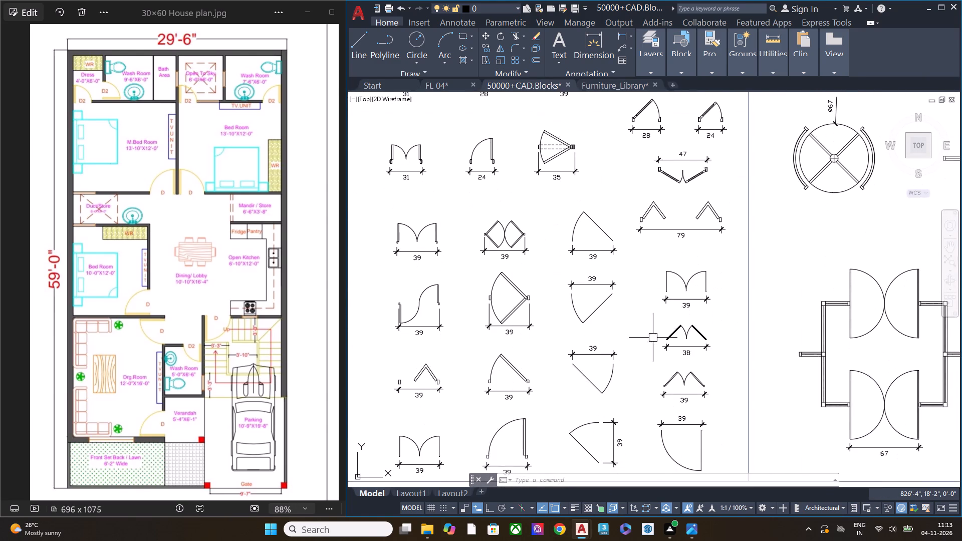
{"action": "middle_click_drag", "start_coordinate": [653, 337], "coordinate": [675, 258]}
{"action": "middle_click_drag", "start_coordinate": [560, 330], "coordinate": [767, 308]}
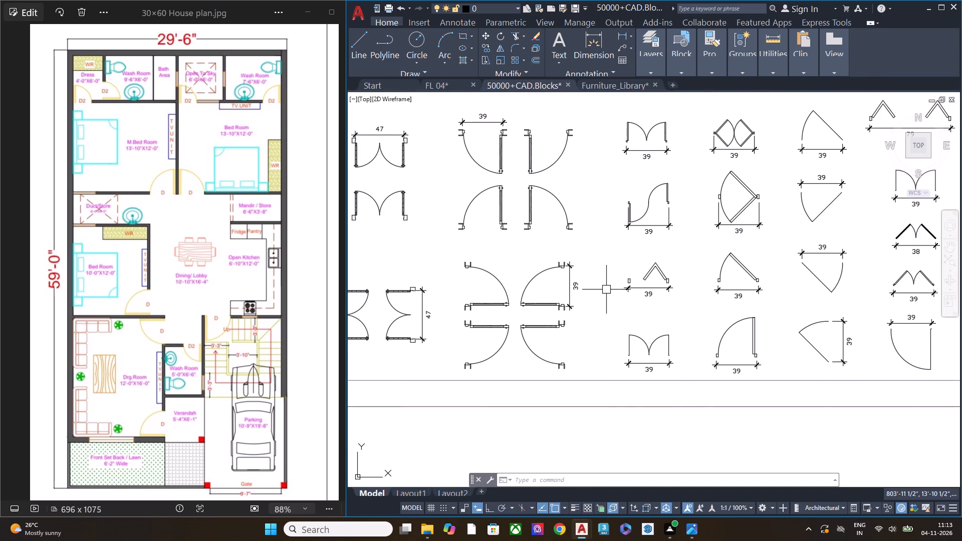
Examine the single-swing and angled door blocks across all rows of the doors sheet for one suiting the bedroom openings.
{"action": "scroll", "coordinate": [606, 290], "scroll_direction": "down", "scroll_amount": 1}
{"action": "middle_click_drag", "start_coordinate": [581, 275], "coordinate": [629, 382]}
{"action": "scroll", "coordinate": [433, 258], "scroll_direction": "up", "scroll_amount": 2}
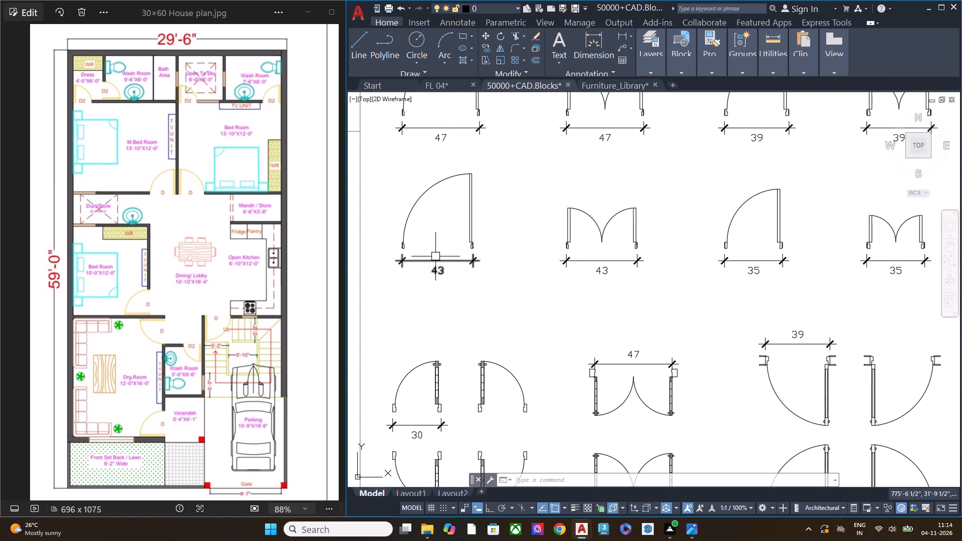
{"action": "scroll", "coordinate": [436, 256], "scroll_direction": "down", "scroll_amount": 2}
{"action": "middle_click_drag", "start_coordinate": [483, 225], "coordinate": [504, 375]}
{"action": "scroll", "coordinate": [455, 248], "scroll_direction": "up", "scroll_amount": 3}
{"action": "scroll", "coordinate": [517, 222], "scroll_direction": "down", "scroll_amount": 4}
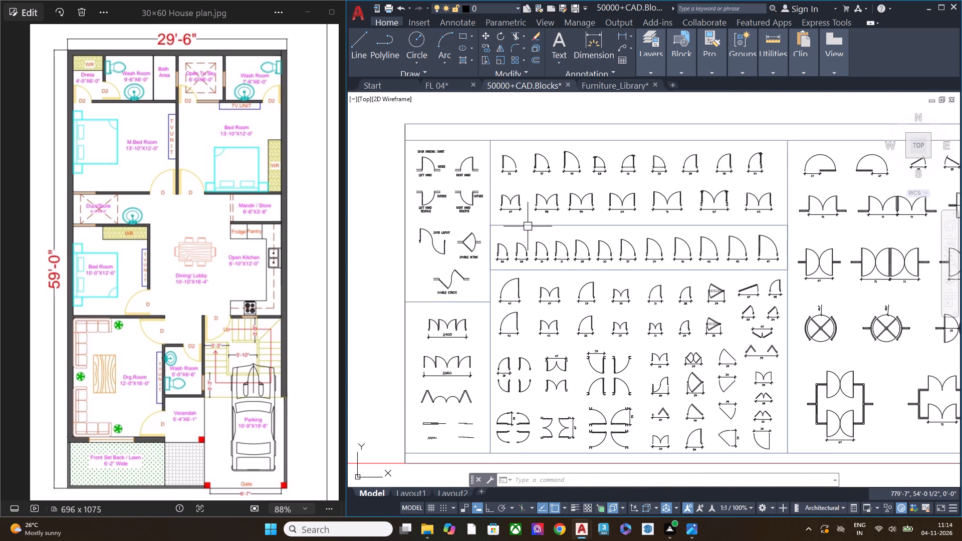
{"action": "middle_click_drag", "start_coordinate": [534, 226], "coordinate": [552, 305]}
{"action": "scroll", "coordinate": [427, 219], "scroll_direction": "up", "scroll_amount": 4}
{"action": "scroll", "coordinate": [437, 230], "scroll_direction": "down", "scroll_amount": 3}
{"action": "middle_click_drag", "start_coordinate": [593, 329], "coordinate": [478, 328]}
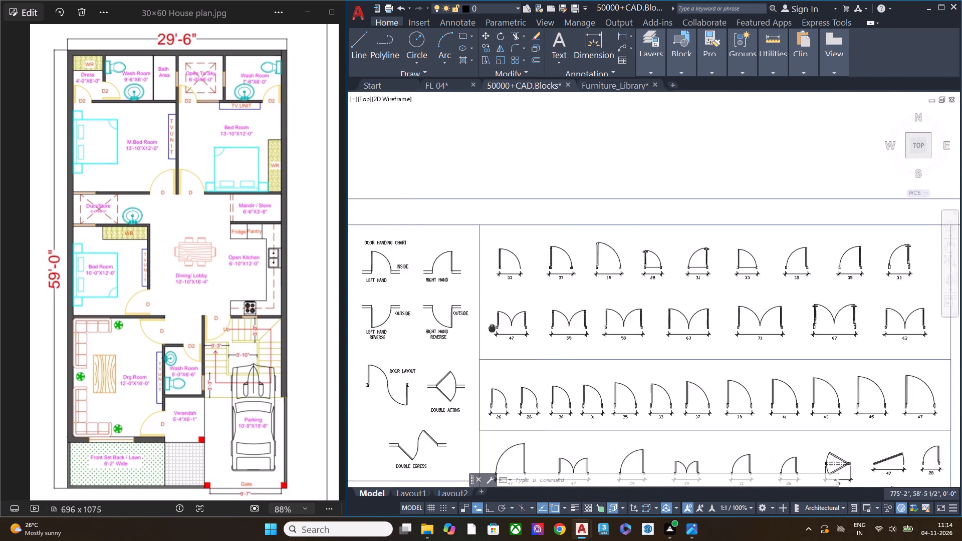
{"action": "middle_click_drag", "start_coordinate": [478, 328], "coordinate": [432, 324]}
{"action": "scroll", "coordinate": [532, 259], "scroll_direction": "up", "scroll_amount": 1}
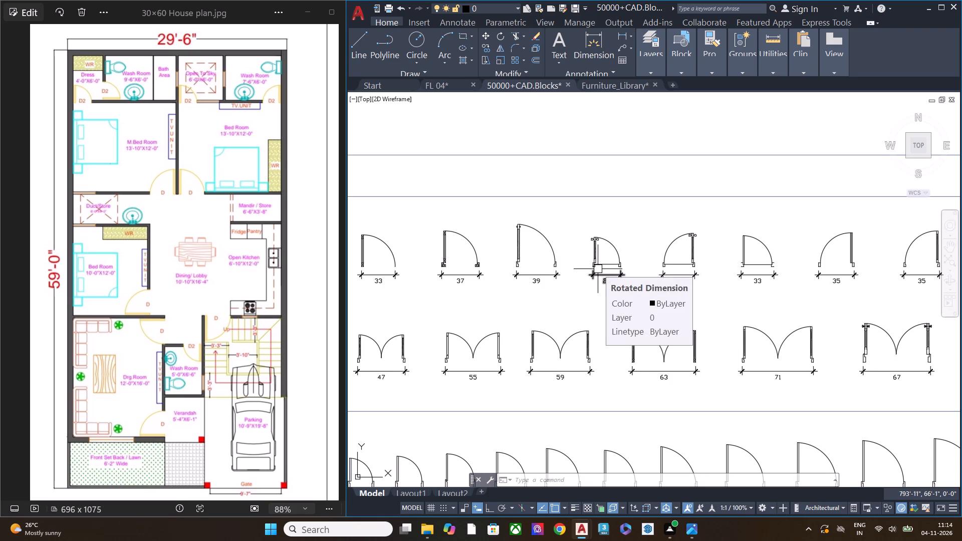
{"action": "scroll", "coordinate": [615, 321], "scroll_direction": "down", "scroll_amount": 1}
{"action": "middle_click_drag", "start_coordinate": [632, 376], "coordinate": [613, 291]}
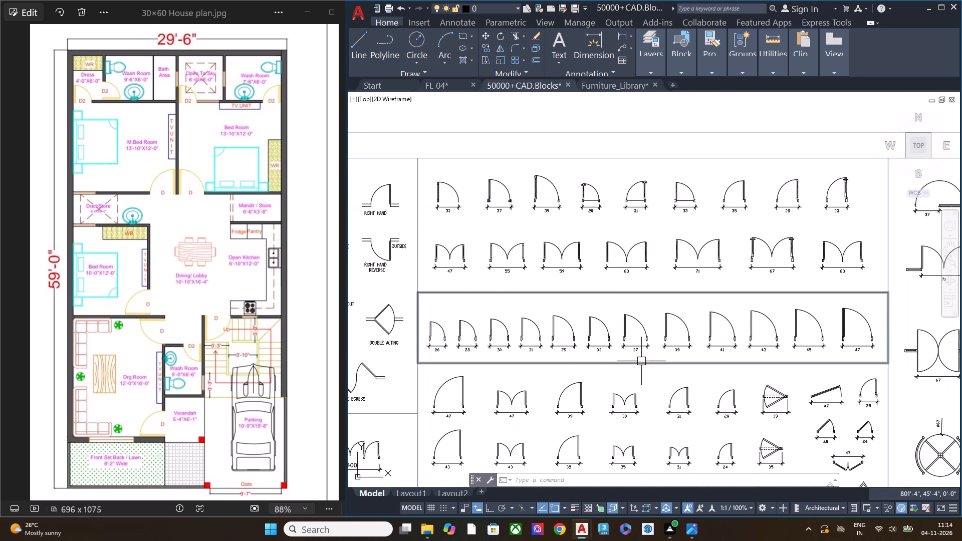
{"action": "scroll", "coordinate": [642, 361], "scroll_direction": "up", "scroll_amount": 1}
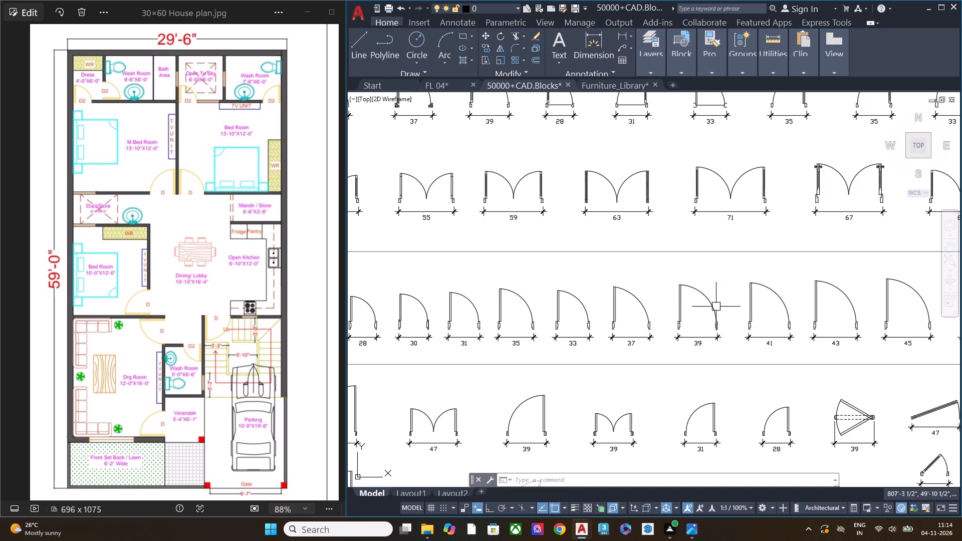
{"action": "middle_click_drag", "start_coordinate": [752, 350], "coordinate": [763, 195]}
{"action": "middle_click_drag", "start_coordinate": [659, 310], "coordinate": [748, 229]}
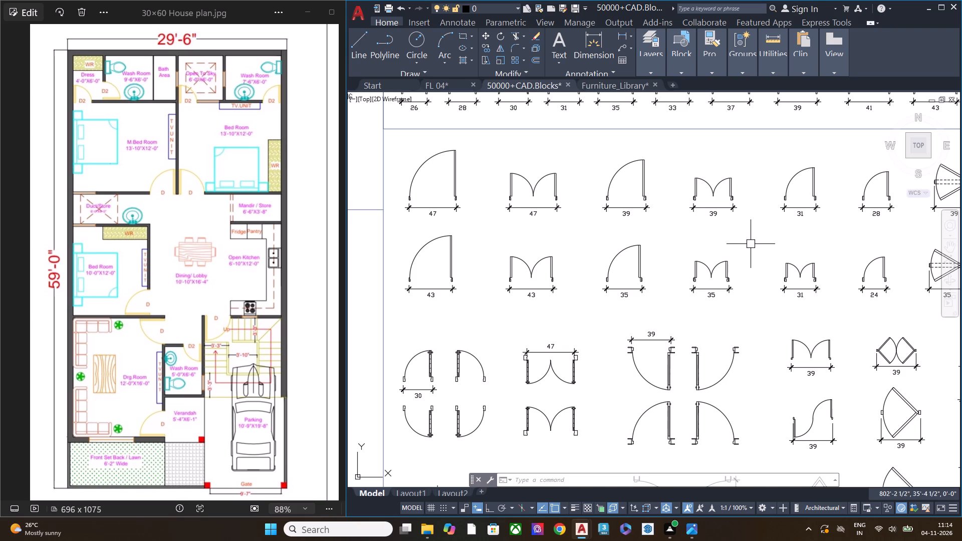
{"action": "scroll", "coordinate": [738, 327], "scroll_direction": "up", "scroll_amount": 1}
{"action": "middle_click_drag", "start_coordinate": [737, 327], "coordinate": [612, 281]}
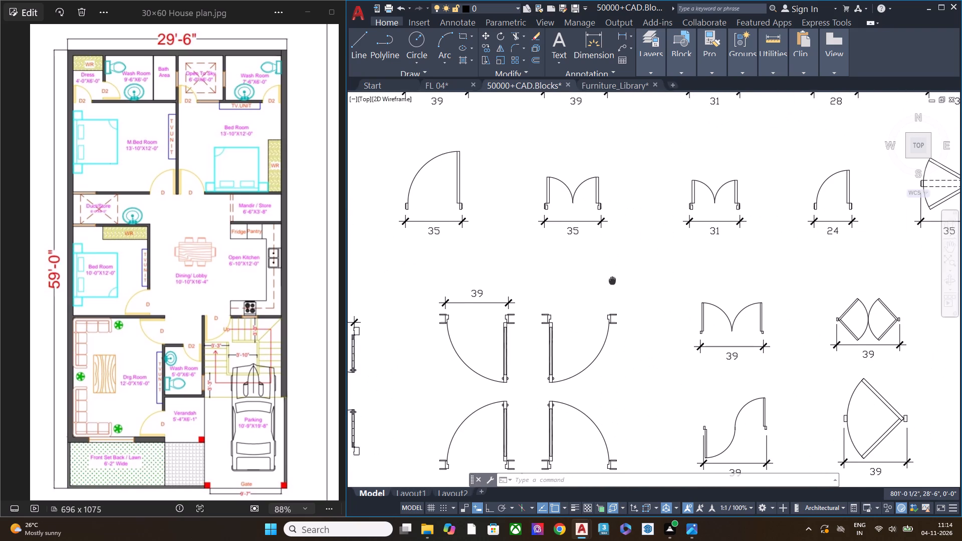
{"action": "middle_click_drag", "start_coordinate": [612, 281], "coordinate": [609, 279]}
{"action": "scroll", "coordinate": [603, 280], "scroll_direction": "down", "scroll_amount": 1}
{"action": "middle_click_drag", "start_coordinate": [746, 299], "coordinate": [661, 289]}
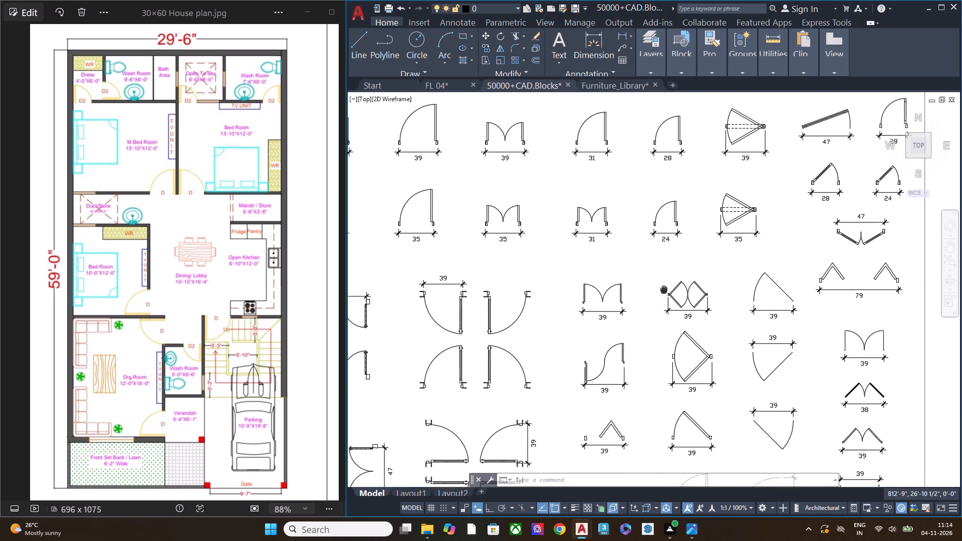
{"action": "middle_click_drag", "start_coordinate": [661, 289], "coordinate": [648, 286]}
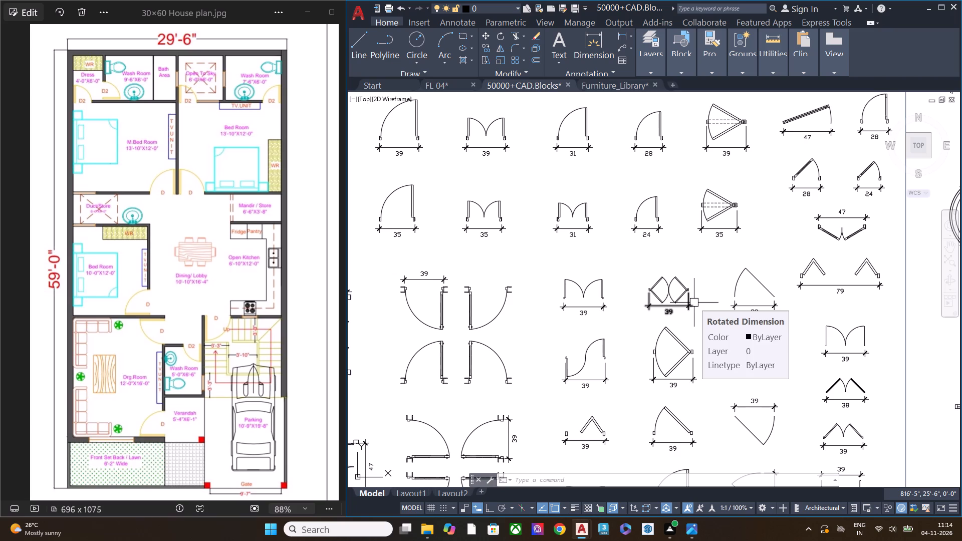
{"action": "middle_click_drag", "start_coordinate": [710, 390], "coordinate": [693, 275]}
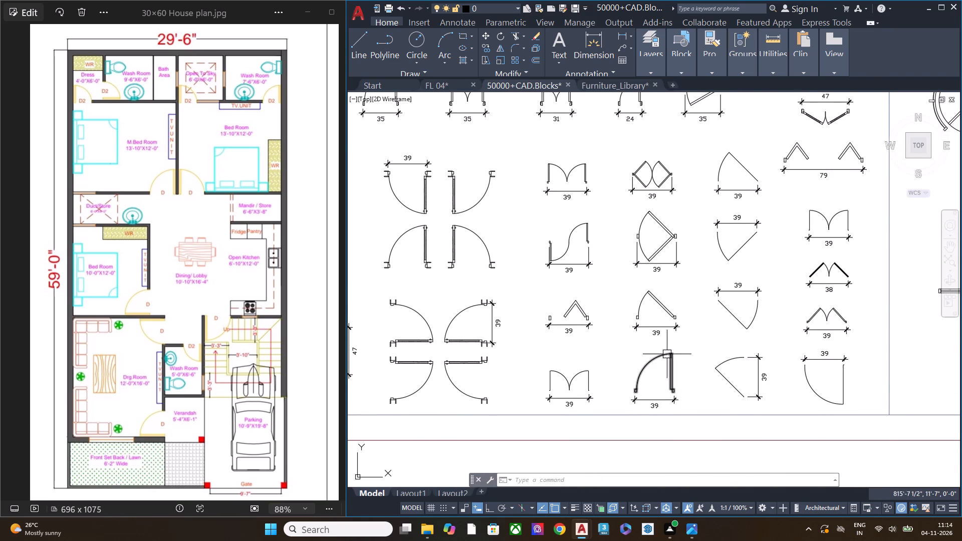
Copy the 39-inch angled single-leaf door block with its dimension into FL 04, at the M.Bed Room opening beside the dividing wall.
{"action": "scroll", "coordinate": [659, 312], "scroll_direction": "up", "scroll_amount": 4}
{"action": "left_click", "coordinate": [804, 374]}
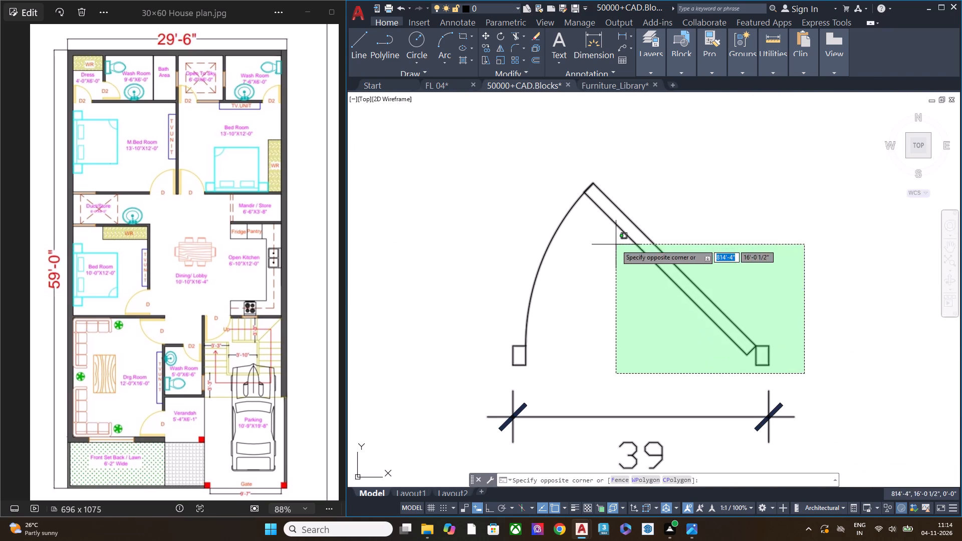
{"action": "left_click", "coordinate": [616, 244]}
{"action": "key", "text": "ctrl+c"}
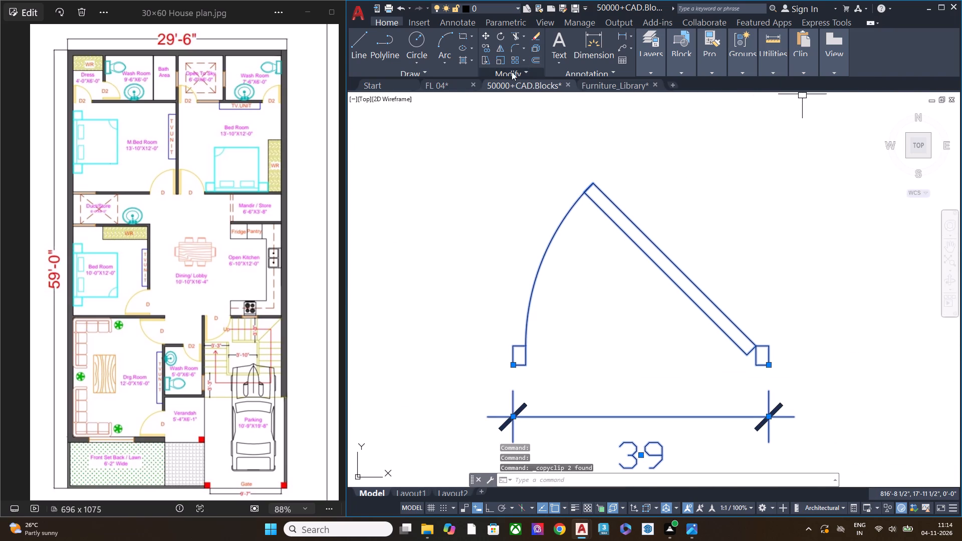
{"action": "left_click", "coordinate": [449, 82]}
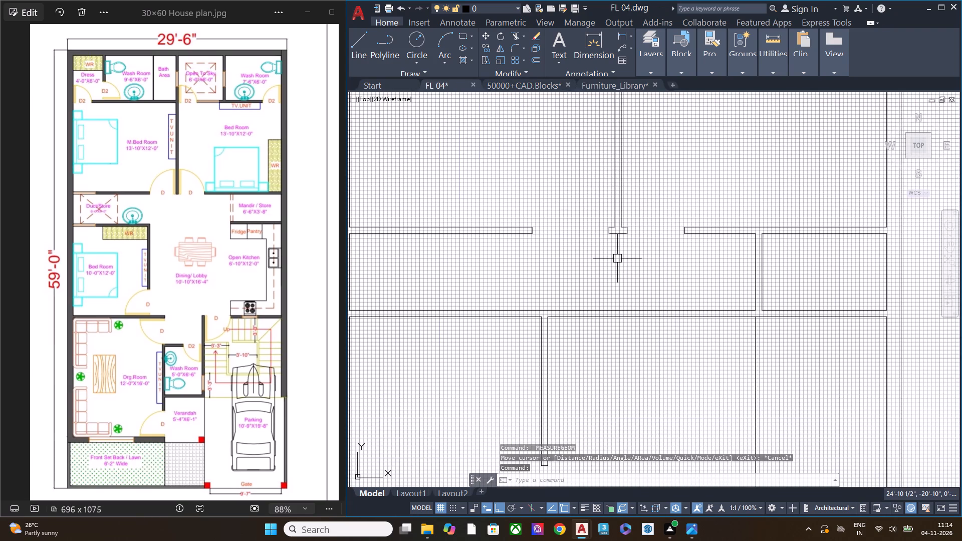
{"action": "key", "text": "ctrl+v"}
{"action": "scroll", "coordinate": [541, 246], "scroll_direction": "up", "scroll_amount": 1}
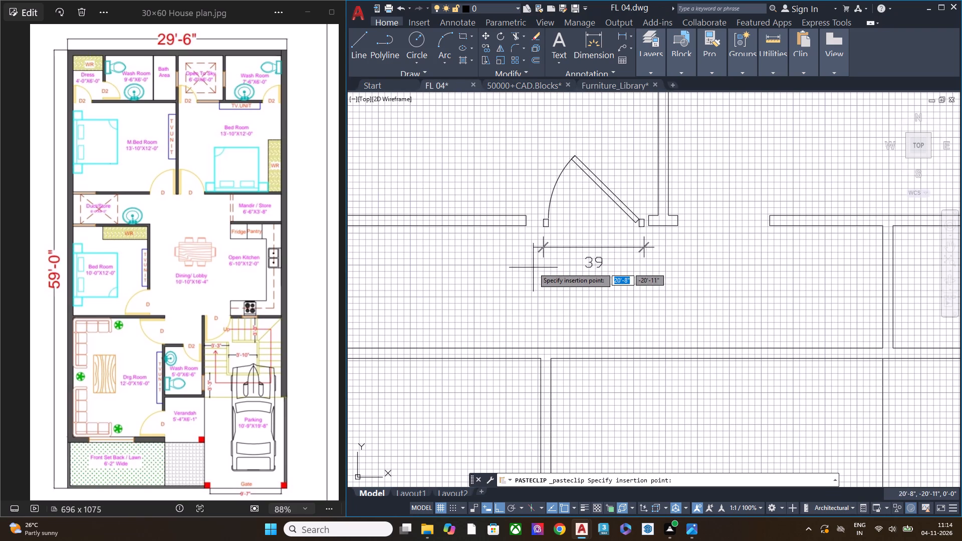
{"action": "left_click", "coordinate": [534, 266]}
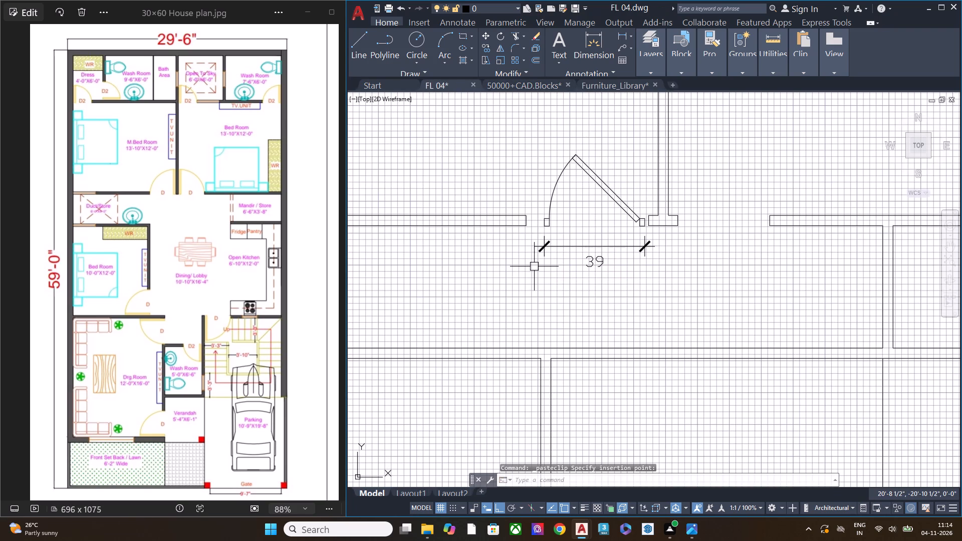
Move the pasted door block horizontally about 2 1/2" away from the wall stub, toward the middle of the opening.
{"action": "scroll", "coordinate": [606, 262], "scroll_direction": "up", "scroll_amount": 2}
{"action": "middle_click_drag", "start_coordinate": [610, 203], "coordinate": [653, 297]}
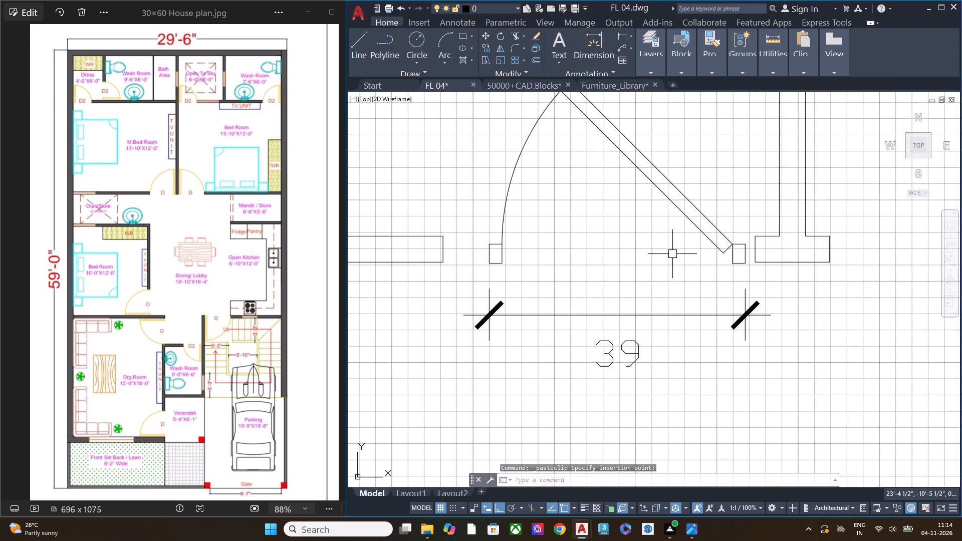
{"action": "left_click", "coordinate": [701, 272]}
{"action": "left_click", "coordinate": [682, 186]}
{"action": "type", "text": "M"}
{"action": "key", "text": "space"}
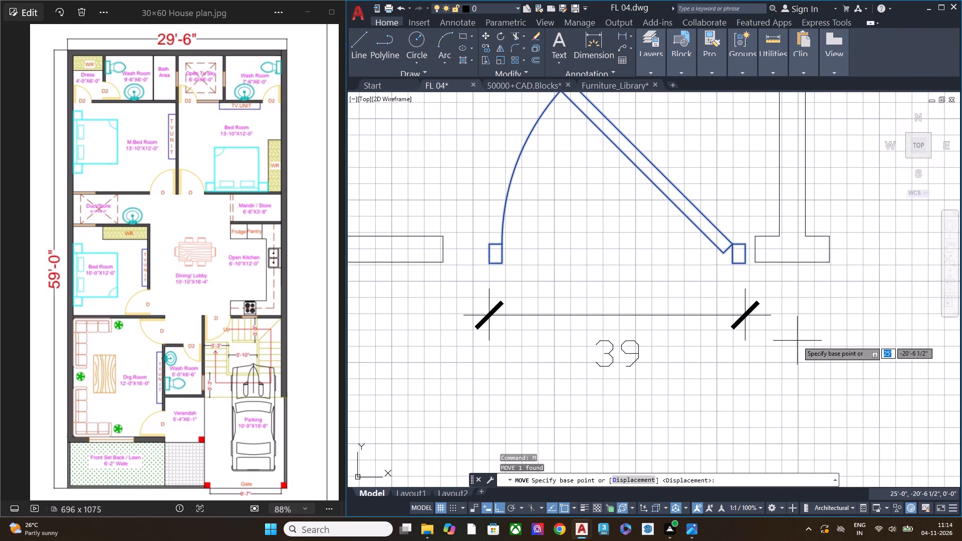
{"action": "left_click", "coordinate": [819, 349]}
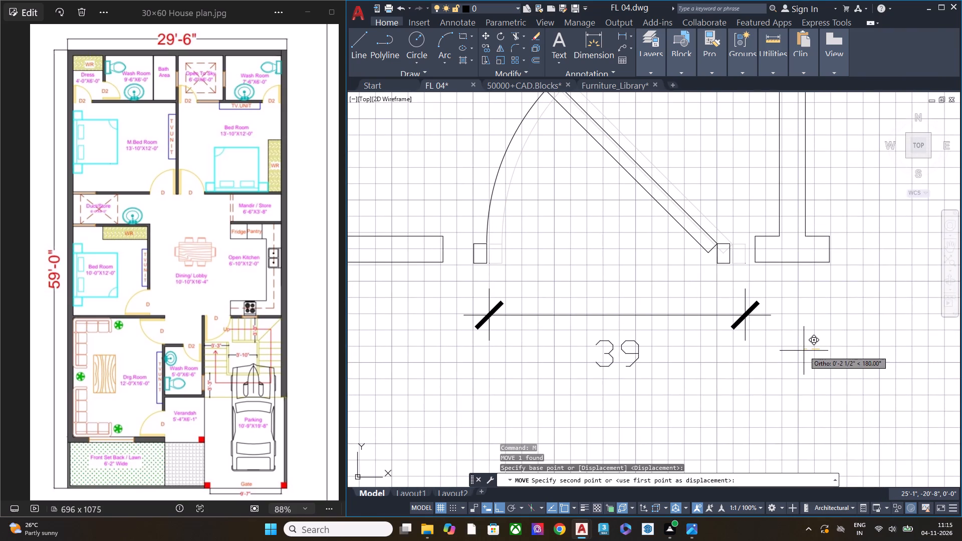
{"action": "left_click", "coordinate": [804, 351]}
{"action": "key", "text": "Escape"}
Delete the 39 dimension below the pasted door block.
{"action": "left_click", "coordinate": [769, 357]}
{"action": "left_click", "coordinate": [705, 319]}
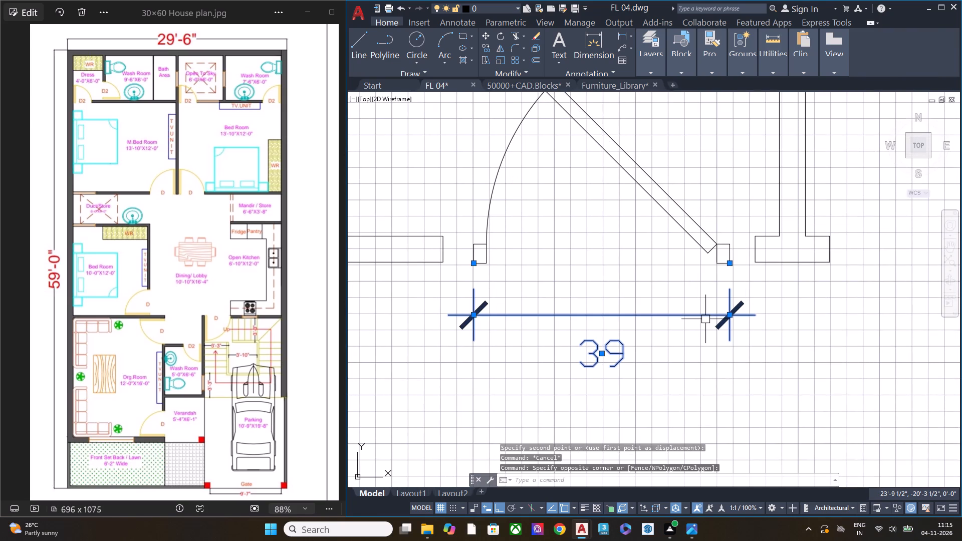
{"action": "key", "text": "Delete"}
Scale the door block up about a base point midway between its jambs so it nearly spans the wall opening.
{"action": "left_click_drag", "start_coordinate": [709, 292], "coordinate": [712, 280]}
{"action": "left_click", "coordinate": [706, 216]}
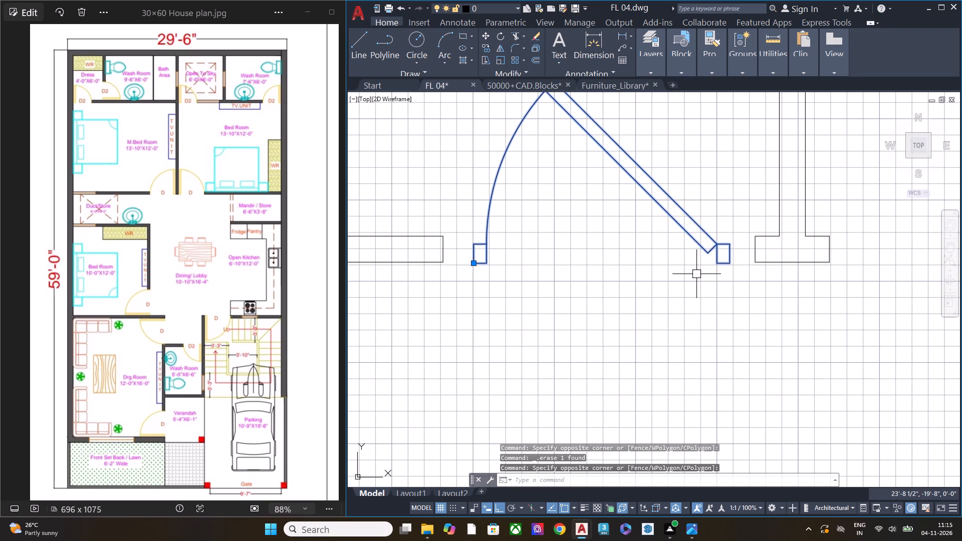
{"action": "key", "text": "s"}
{"action": "key", "text": "c"}
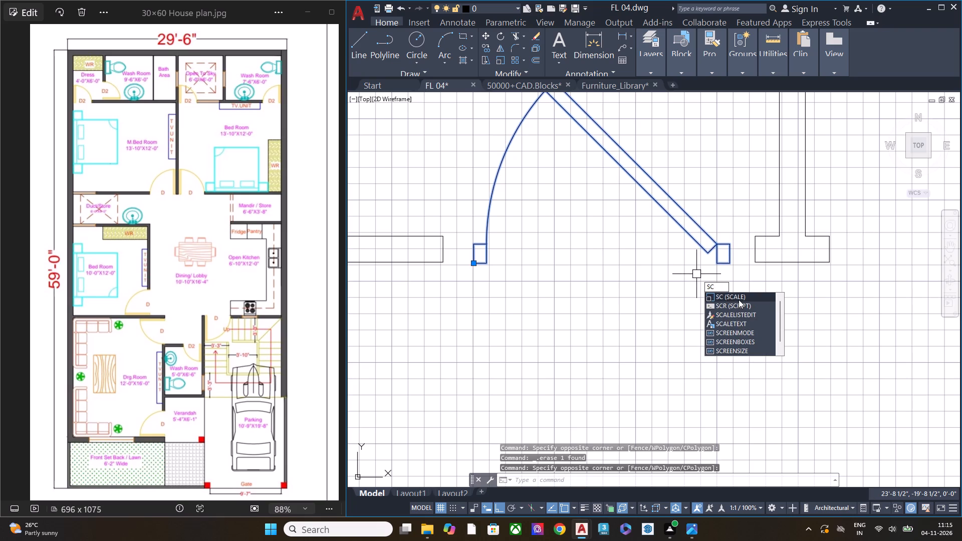
{"action": "left_click", "coordinate": [736, 296]}
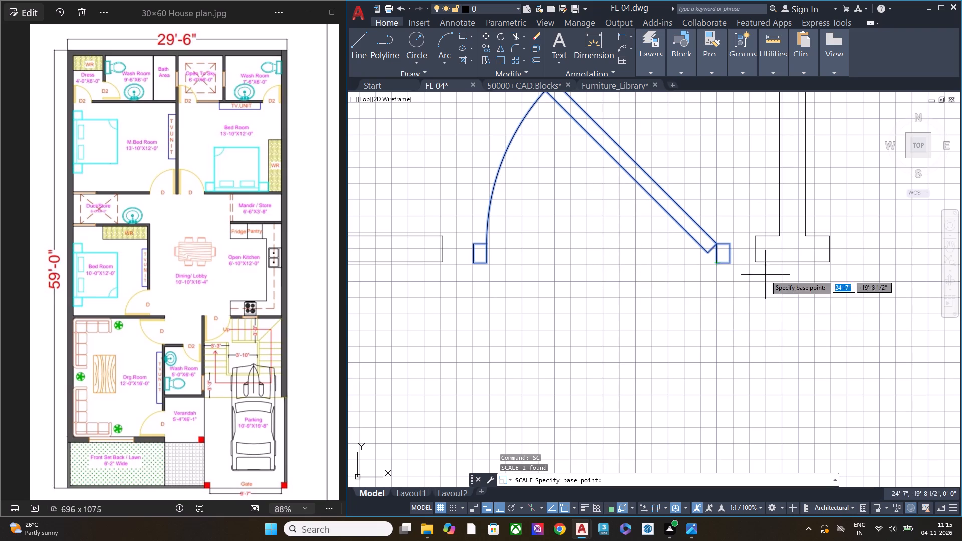
{"action": "scroll", "coordinate": [677, 279], "scroll_direction": "down", "scroll_amount": 1}
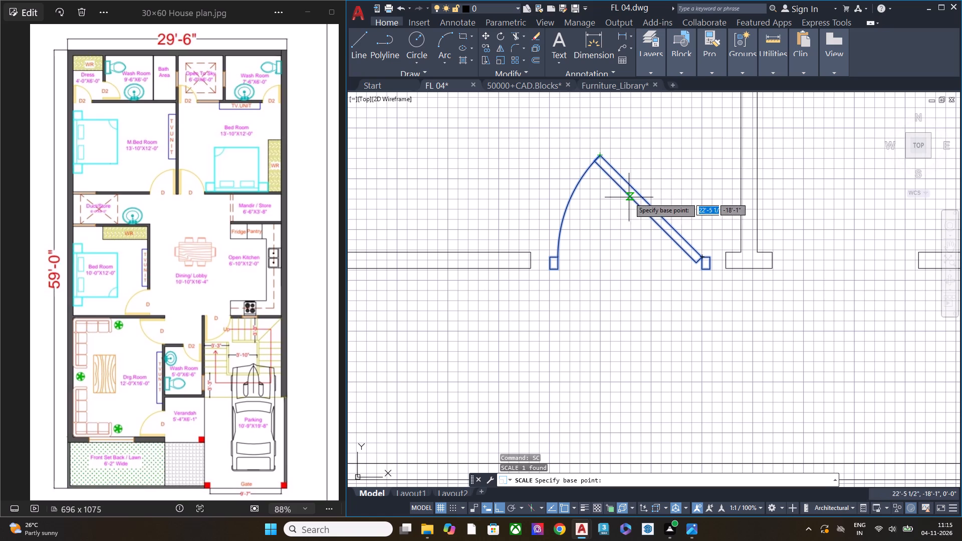
{"action": "left_click", "coordinate": [628, 270]}
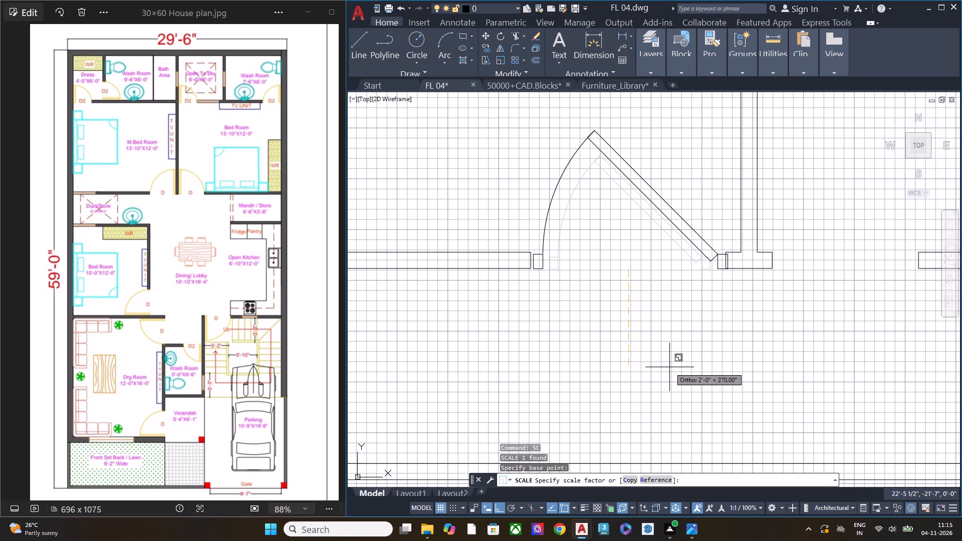
{"action": "left_click", "coordinate": [669, 367]}
Move the scaled door so the outer lower corner of its hinge-side jamb meets the lower corner of the wall stub.
{"action": "scroll", "coordinate": [721, 264], "scroll_direction": "up", "scroll_amount": 3}
{"action": "left_click", "coordinate": [732, 300]}
{"action": "left_click", "coordinate": [722, 277]}
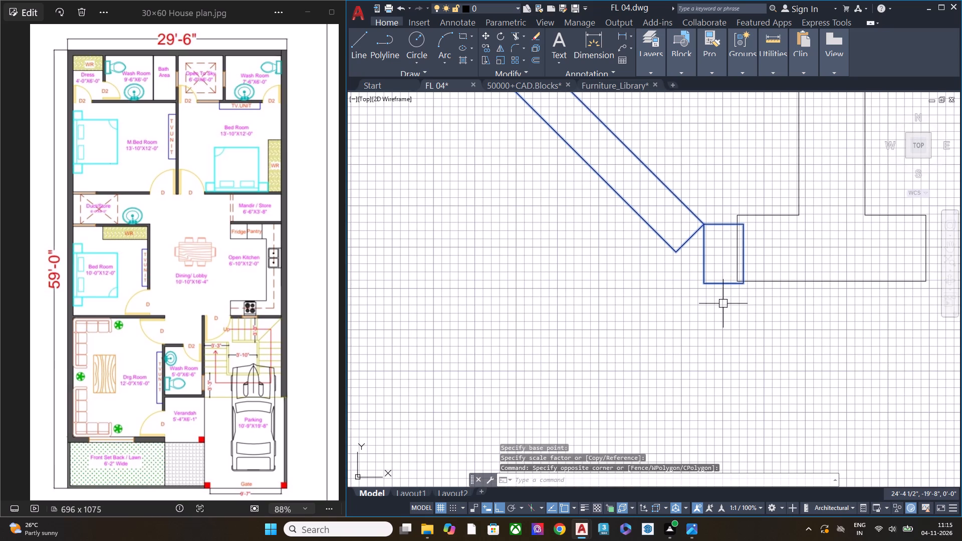
{"action": "key", "text": "m"}
{"action": "key", "text": "space"}
{"action": "left_click", "coordinate": [745, 284]}
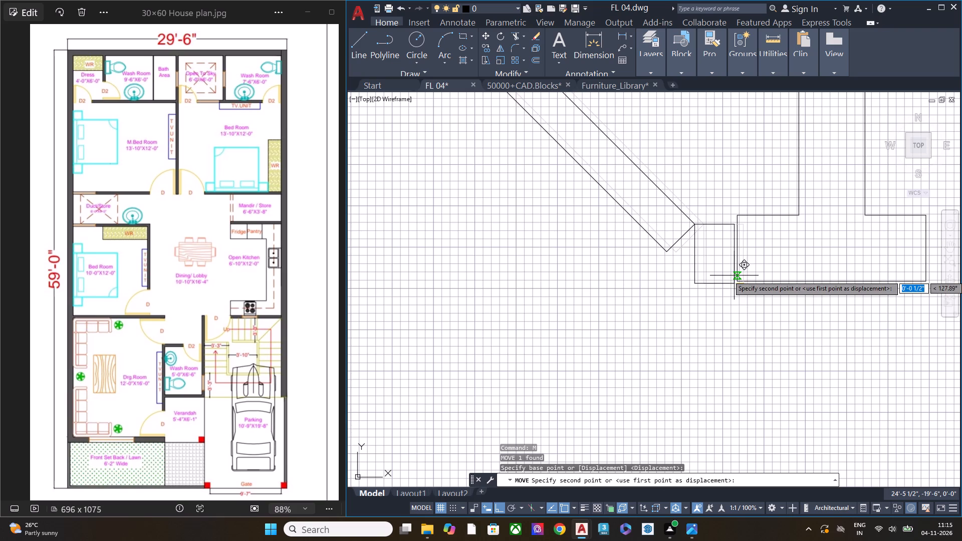
{"action": "left_click", "coordinate": [734, 281]}
{"action": "key", "text": "Escape"}
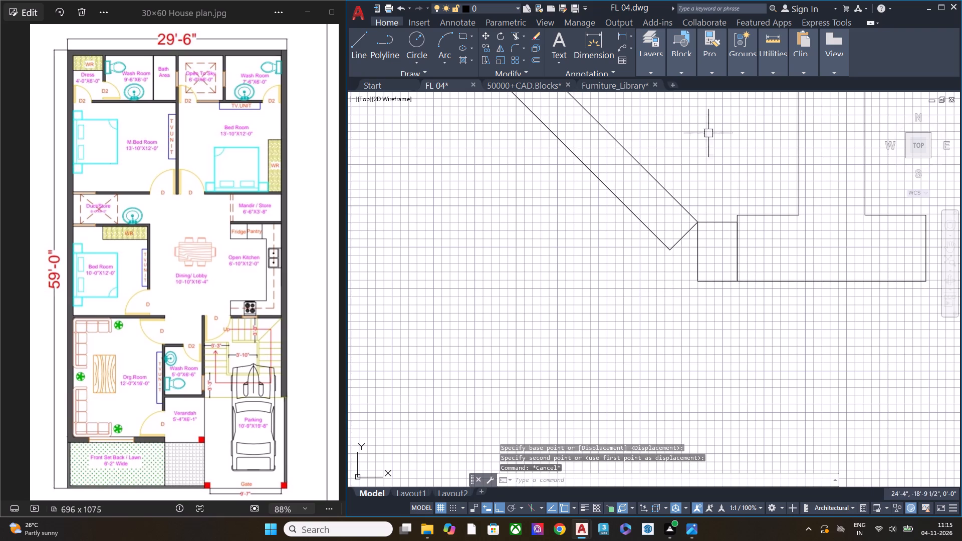
Measure the overall width of the fitted bedroom door between the outer lower corners of its two jambs.
{"action": "scroll", "coordinate": [708, 203], "scroll_direction": "down", "scroll_amount": 2}
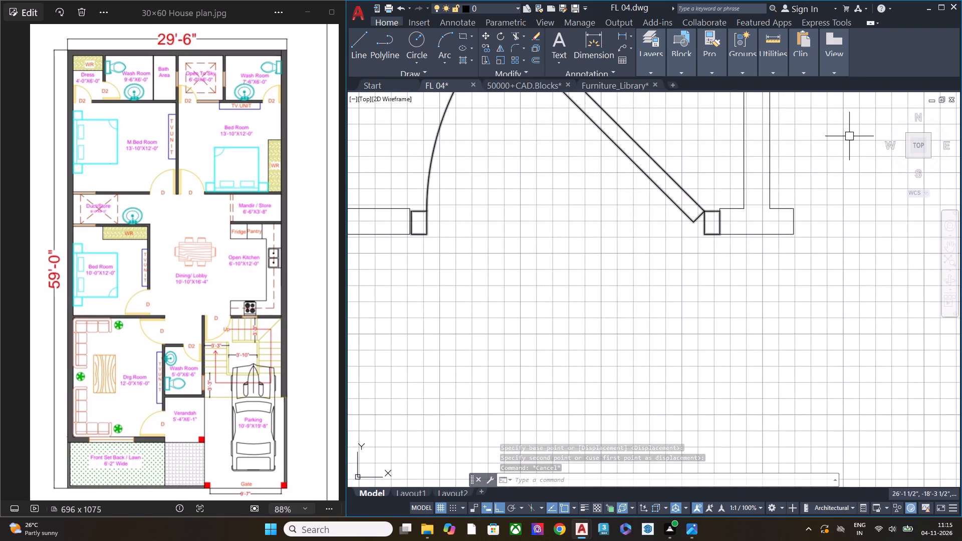
{"action": "middle_click_drag", "start_coordinate": [518, 210], "coordinate": [675, 243]}
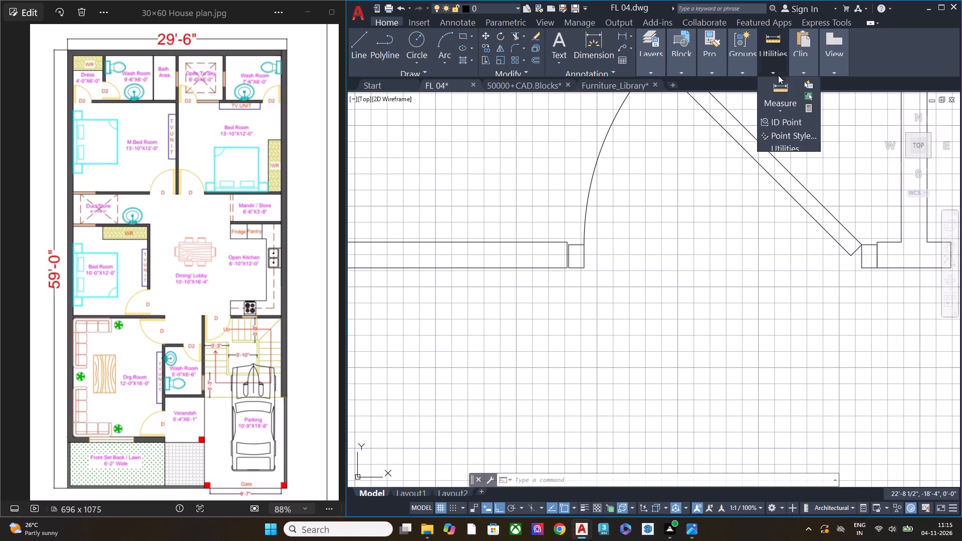
{"action": "left_click", "coordinate": [780, 95]}
{"action": "left_click", "coordinate": [787, 103]}
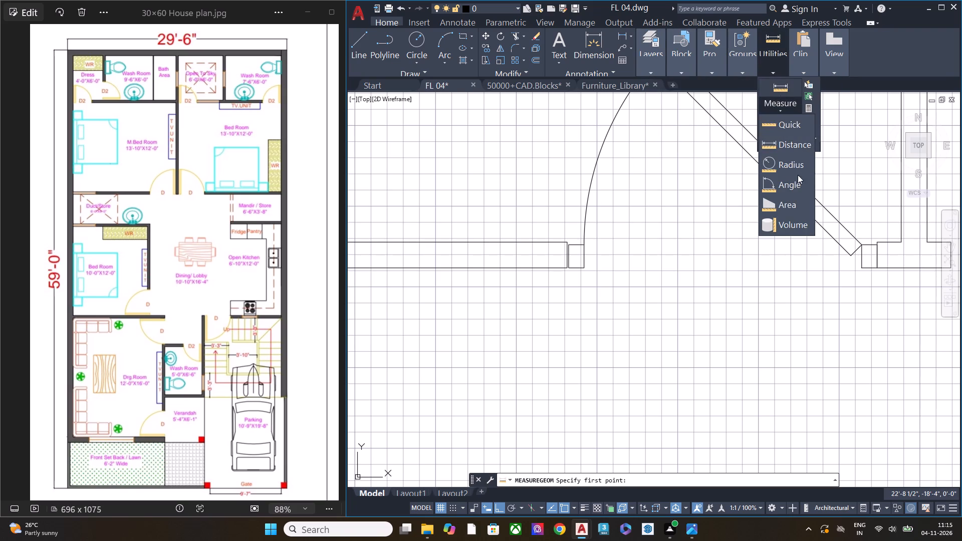
{"action": "left_click", "coordinate": [798, 153]}
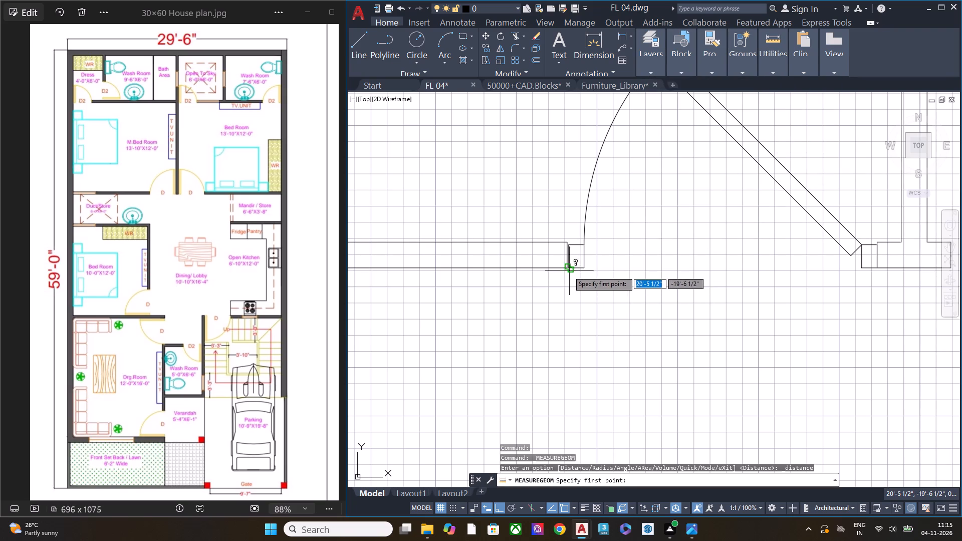
{"action": "scroll", "coordinate": [569, 255], "scroll_direction": "up", "scroll_amount": 1}
{"action": "scroll", "coordinate": [569, 255], "scroll_direction": "down", "scroll_amount": 1}
{"action": "scroll", "coordinate": [569, 255], "scroll_direction": "up", "scroll_amount": 2}
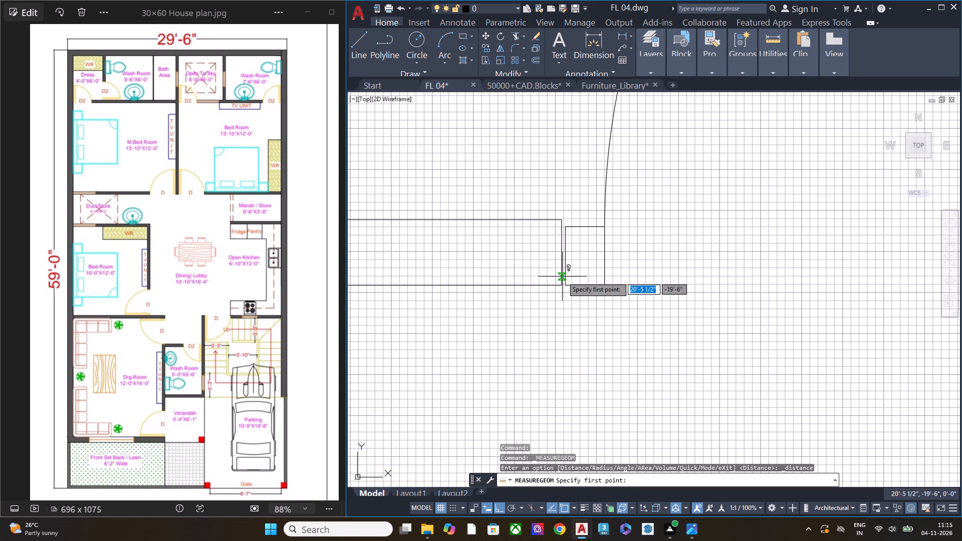
{"action": "left_click", "coordinate": [567, 286]}
{"action": "scroll", "coordinate": [542, 306], "scroll_direction": "down", "scroll_amount": 5}
{"action": "scroll", "coordinate": [678, 299], "scroll_direction": "up", "scroll_amount": 4}
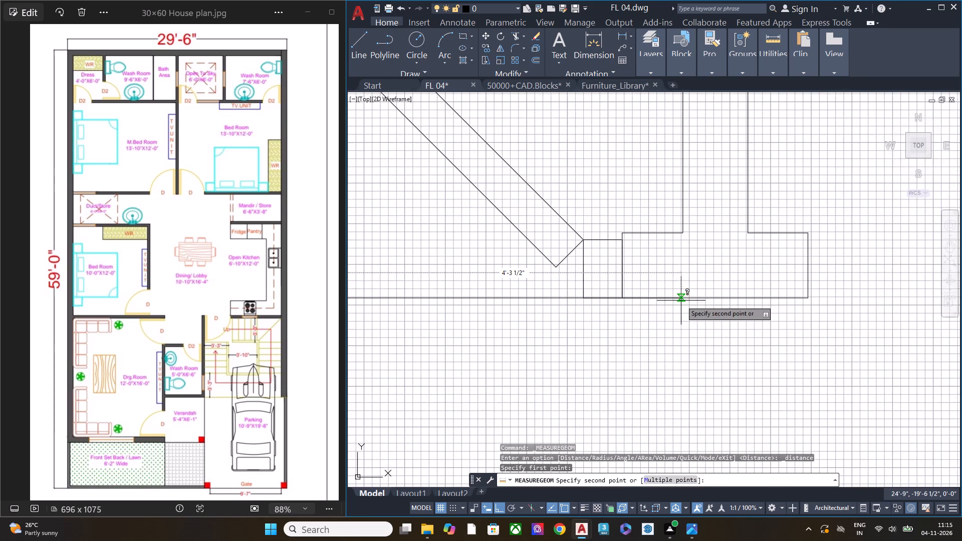
{"action": "scroll", "coordinate": [633, 297], "scroll_direction": "up", "scroll_amount": 2}
{"action": "scroll", "coordinate": [631, 298], "scroll_direction": "down", "scroll_amount": 1}
{"action": "scroll", "coordinate": [630, 299], "scroll_direction": "up", "scroll_amount": 3}
{"action": "scroll", "coordinate": [582, 294], "scroll_direction": "down", "scroll_amount": 1}
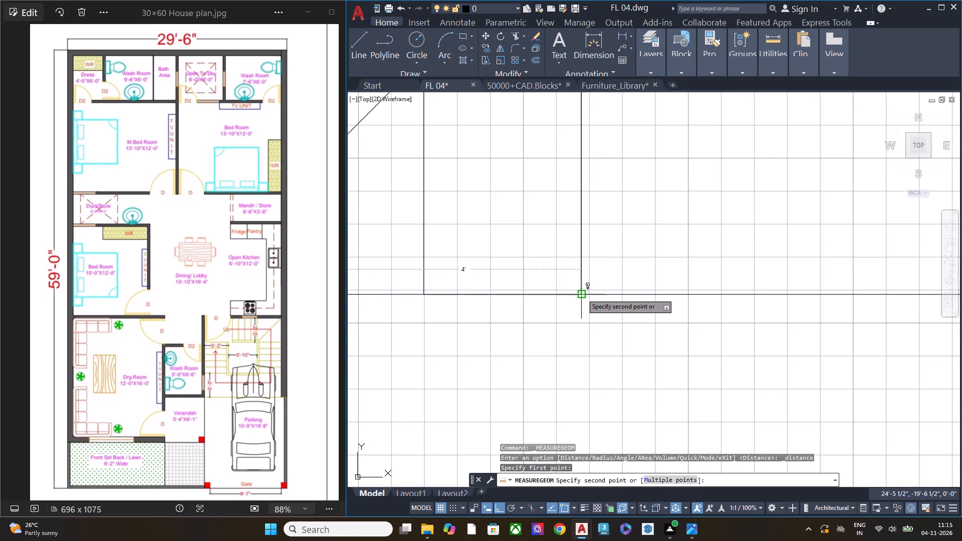
{"action": "middle_click_drag", "start_coordinate": [578, 288], "coordinate": [824, 244]}
{"action": "scroll", "coordinate": [798, 255], "scroll_direction": "down", "scroll_amount": 4}
{"action": "scroll", "coordinate": [807, 253], "scroll_direction": "up", "scroll_amount": 3}
{"action": "scroll", "coordinate": [808, 255], "scroll_direction": "down", "scroll_amount": 1}
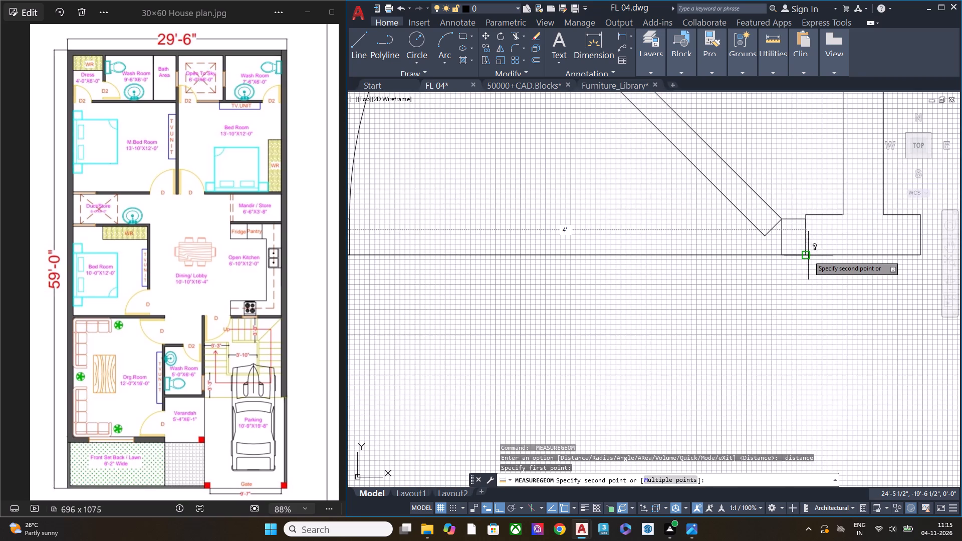
{"action": "scroll", "coordinate": [811, 255], "scroll_direction": "down", "scroll_amount": 2}
{"action": "scroll", "coordinate": [811, 255], "scroll_direction": "up", "scroll_amount": 1}
{"action": "scroll", "coordinate": [811, 255], "scroll_direction": "down", "scroll_amount": 1}
{"action": "scroll", "coordinate": [814, 258], "scroll_direction": "up", "scroll_amount": 1}
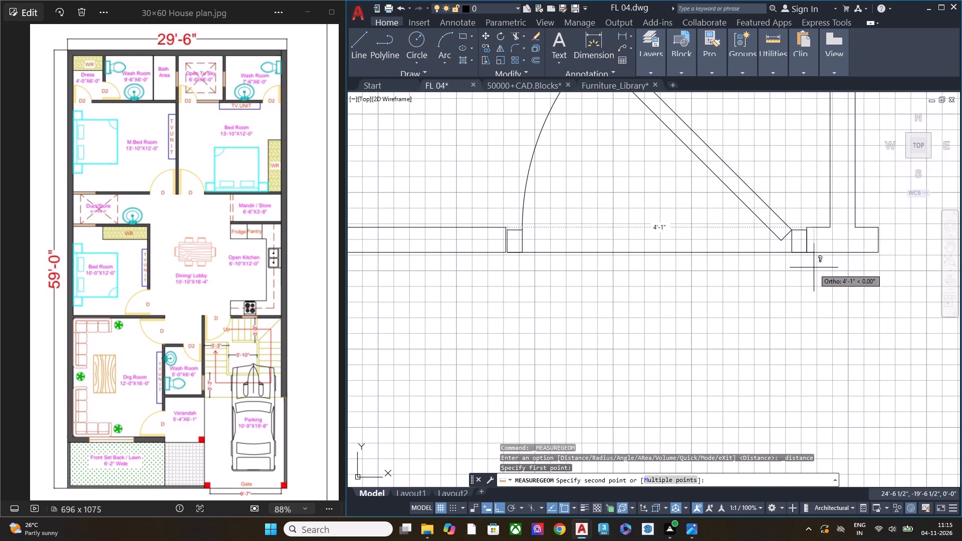
{"action": "scroll", "coordinate": [809, 254], "scroll_direction": "up", "scroll_amount": 3}
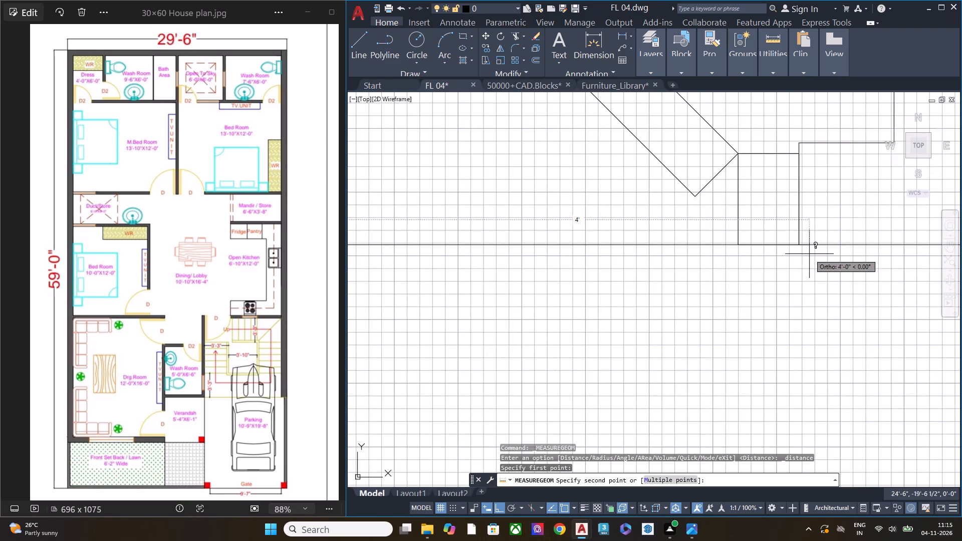
{"action": "left_click", "coordinate": [800, 245]}
{"action": "scroll", "coordinate": [828, 266], "scroll_direction": "down", "scroll_amount": 1}
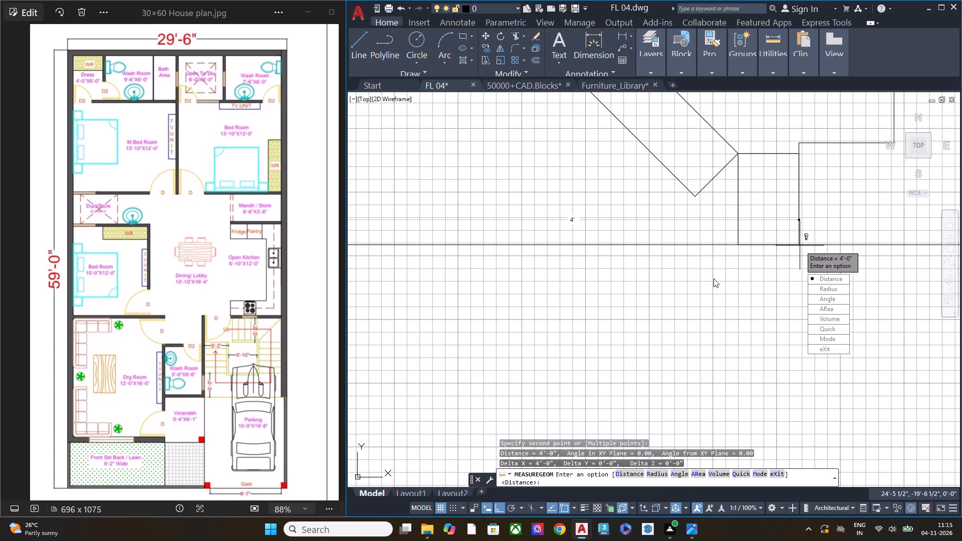
{"action": "scroll", "coordinate": [658, 279], "scroll_direction": "down", "scroll_amount": 1}
{"action": "scroll", "coordinate": [658, 279], "scroll_direction": "up", "scroll_amount": 2}
{"action": "scroll", "coordinate": [658, 279], "scroll_direction": "down", "scroll_amount": 3}
{"action": "scroll", "coordinate": [410, 293], "scroll_direction": "up", "scroll_amount": 2}
{"action": "scroll", "coordinate": [721, 258], "scroll_direction": "up", "scroll_amount": 1}
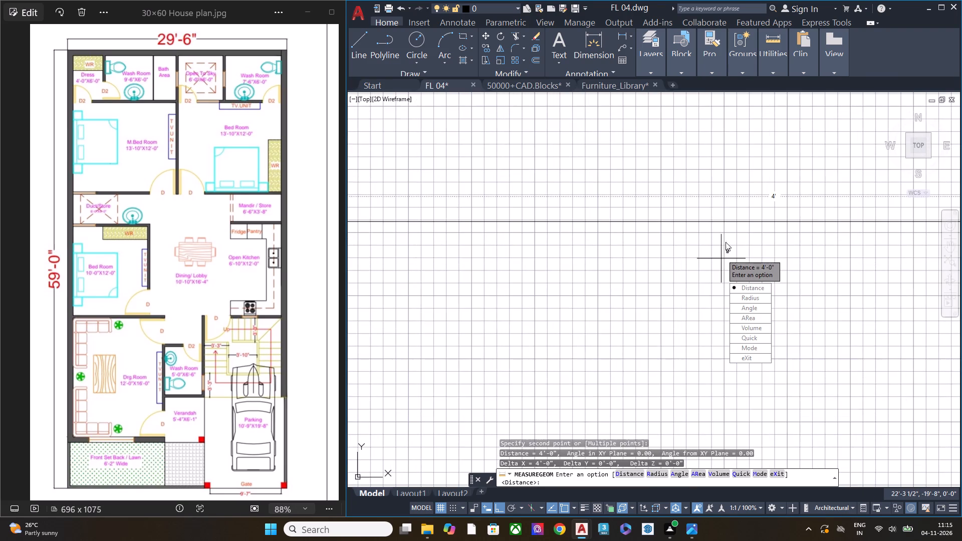
{"action": "scroll", "coordinate": [593, 235], "scroll_direction": "down", "scroll_amount": 2}
{"action": "key", "text": "Escape"}
Stretch the wall end line and both wall face lines to meet the outer edge of the door's latch-side jamb.
{"action": "scroll", "coordinate": [574, 253], "scroll_direction": "down", "scroll_amount": 2}
{"action": "scroll", "coordinate": [494, 229], "scroll_direction": "up", "scroll_amount": 3}
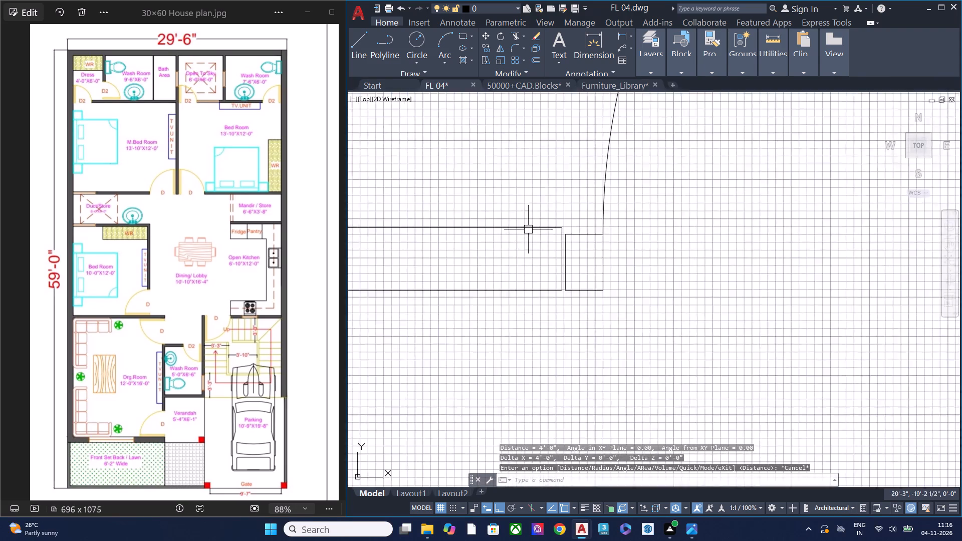
{"action": "scroll", "coordinate": [528, 229], "scroll_direction": "up", "scroll_amount": 3}
{"action": "left_click", "coordinate": [608, 270]}
{"action": "left_click", "coordinate": [606, 304]}
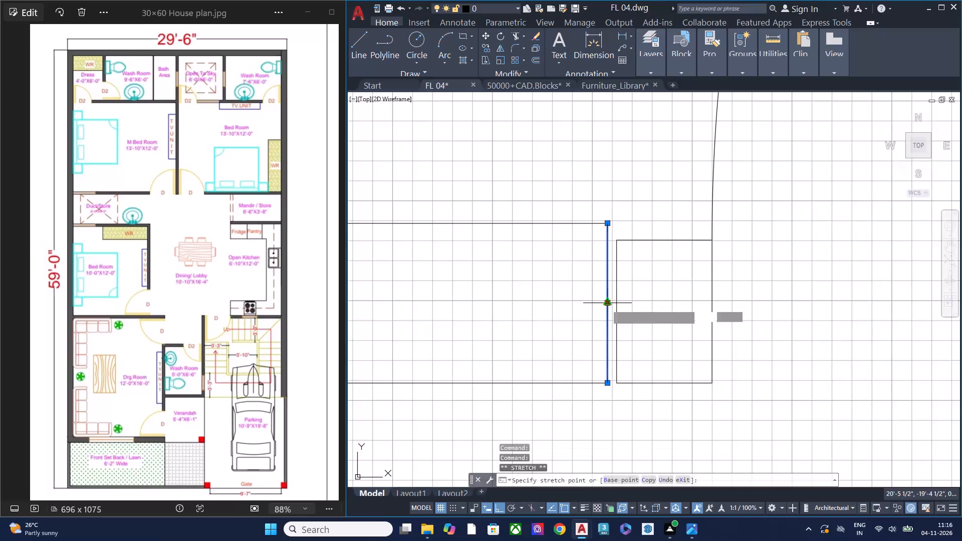
{"action": "left_click", "coordinate": [614, 304]}
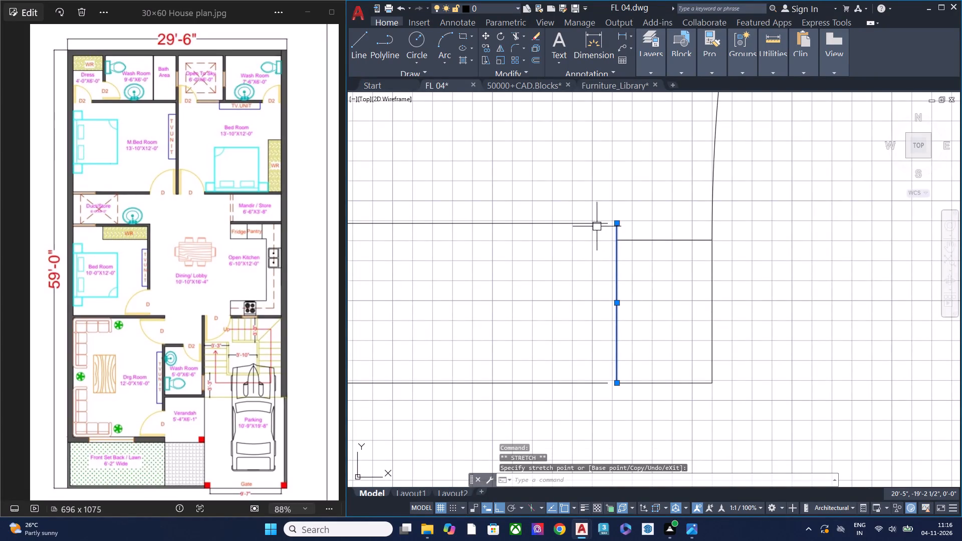
{"action": "left_click", "coordinate": [598, 224]}
{"action": "left_click", "coordinate": [606, 224]}
{"action": "left_click", "coordinate": [615, 223]}
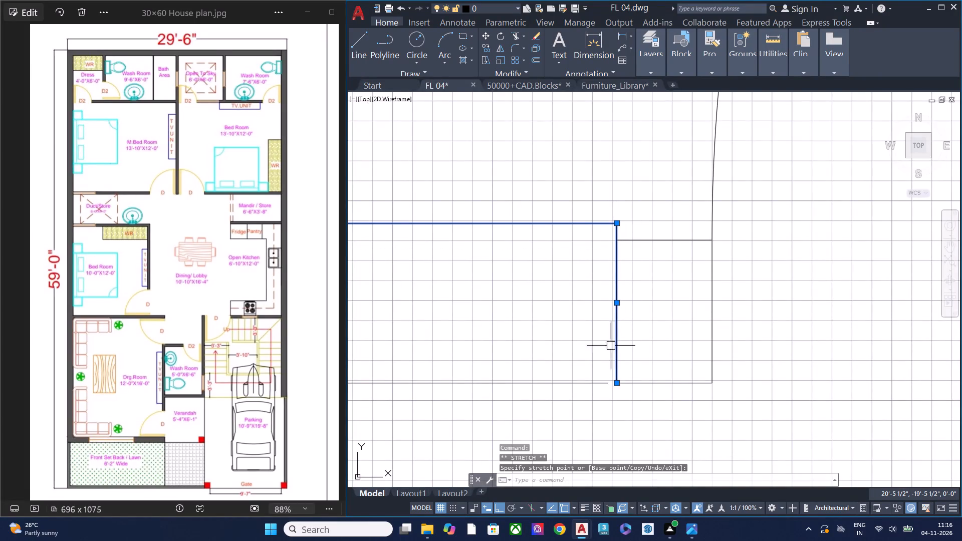
{"action": "left_click", "coordinate": [604, 383]}
{"action": "left_click", "coordinate": [607, 383]}
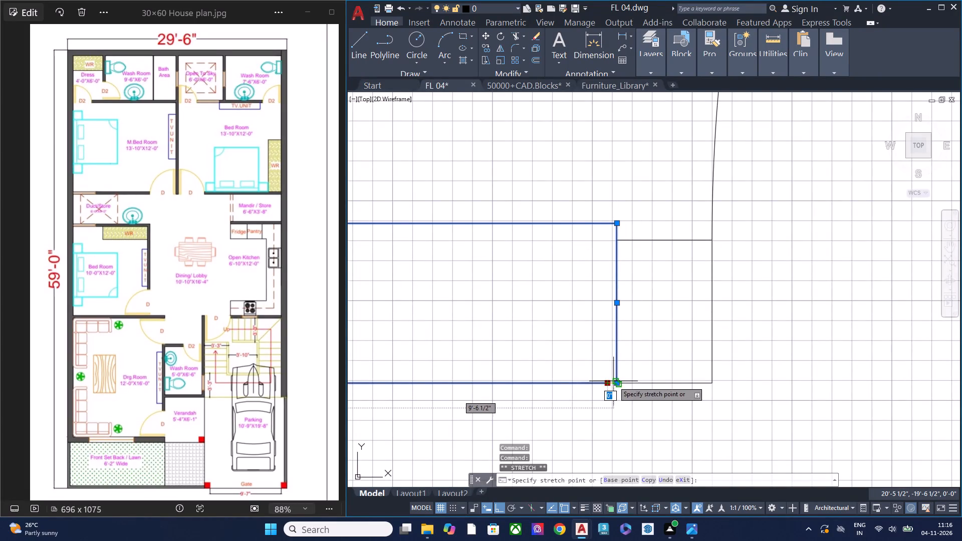
{"action": "left_click", "coordinate": [614, 381]}
{"action": "key", "text": "Escape"}
Examine the wall stub beside the fitted door and the neighbouring open bedroom doorway.
{"action": "scroll", "coordinate": [583, 248], "scroll_direction": "down", "scroll_amount": 3}
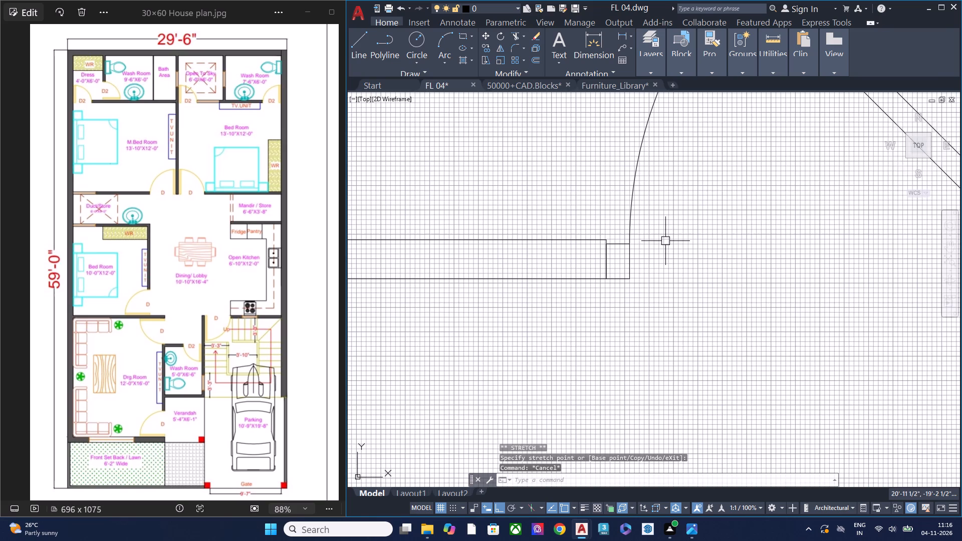
{"action": "scroll", "coordinate": [625, 252], "scroll_direction": "down", "scroll_amount": 3}
{"action": "middle_click_drag", "start_coordinate": [669, 250], "coordinate": [599, 300]}
{"action": "scroll", "coordinate": [677, 320], "scroll_direction": "up", "scroll_amount": 4}
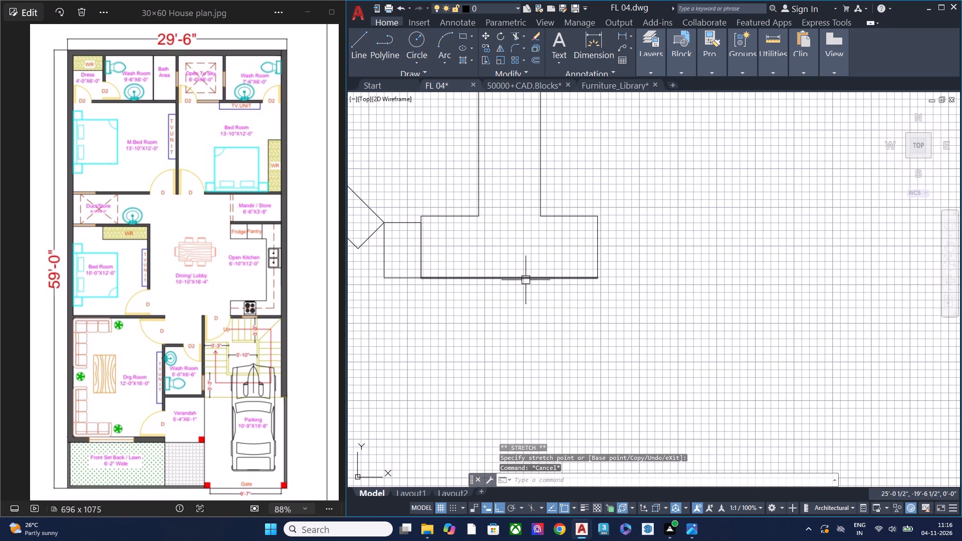
{"action": "scroll", "coordinate": [822, 211], "scroll_direction": "up", "scroll_amount": 1}
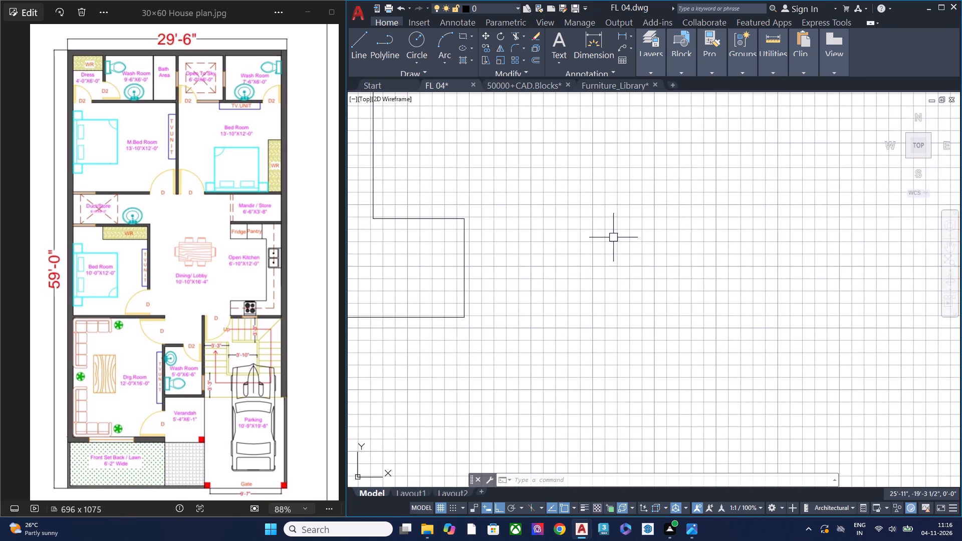
{"action": "scroll", "coordinate": [603, 231], "scroll_direction": "down", "scroll_amount": 5}
{"action": "middle_click_drag", "start_coordinate": [586, 244], "coordinate": [636, 296]}
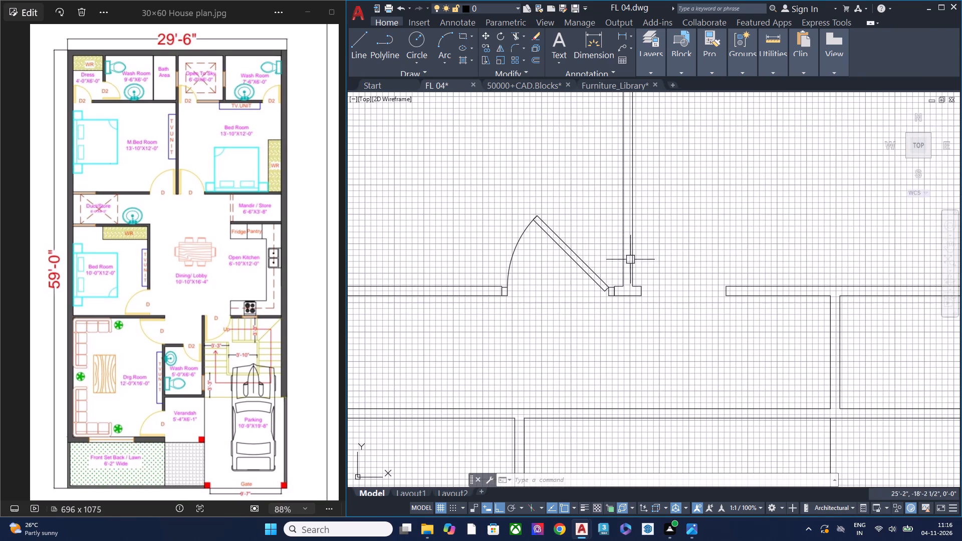
{"action": "scroll", "coordinate": [551, 266], "scroll_direction": "down", "scroll_amount": 2}
{"action": "middle_click_drag", "start_coordinate": [488, 291], "coordinate": [494, 301]}
{"action": "scroll", "coordinate": [553, 282], "scroll_direction": "up", "scroll_amount": 2}
{"action": "scroll", "coordinate": [555, 279], "scroll_direction": "down", "scroll_amount": 1}
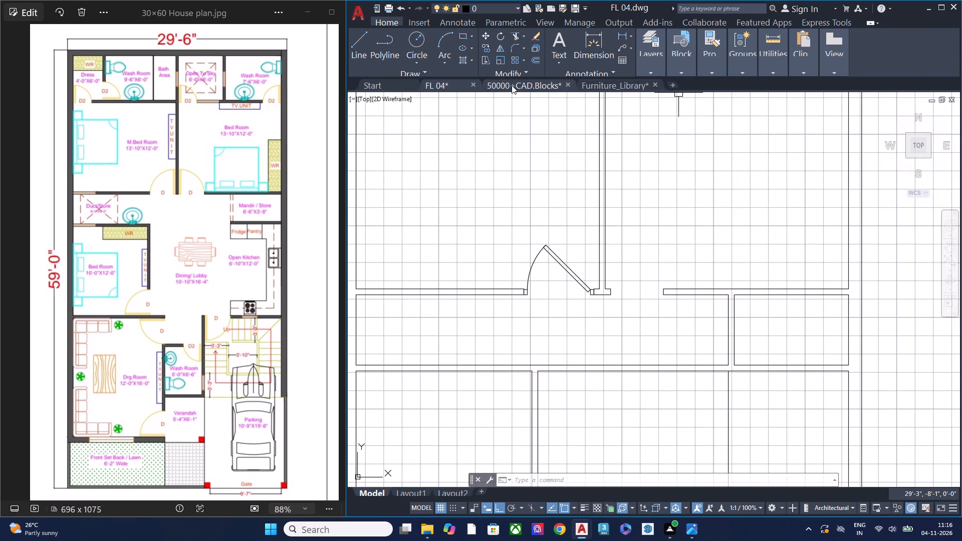
Switch to the 50000+CAD.Blocks drawing and copy the 28-wide single door block with the angled leaf to the clipboard.
{"action": "left_click", "coordinate": [512, 85]}
{"action": "scroll", "coordinate": [578, 248], "scroll_direction": "down", "scroll_amount": 4}
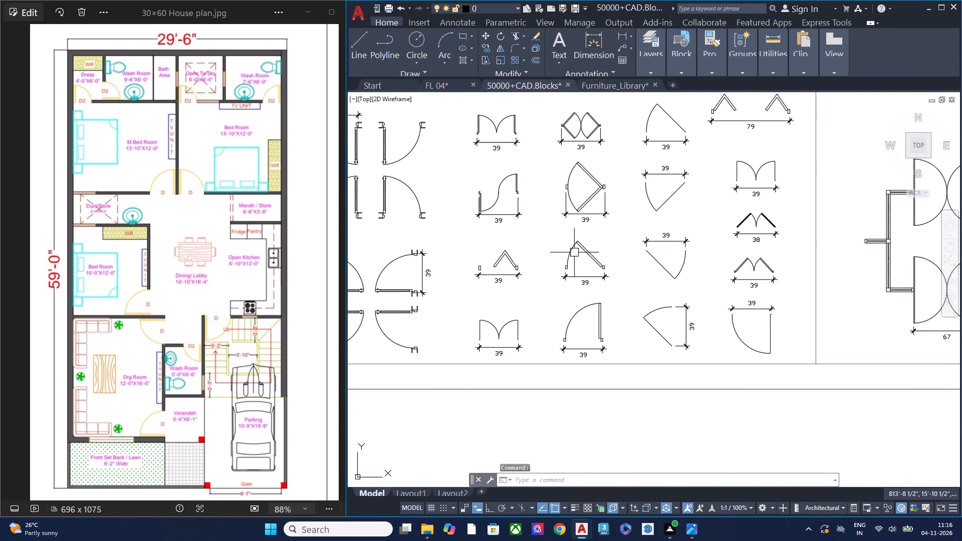
{"action": "middle_click_drag", "start_coordinate": [510, 287], "coordinate": [541, 335]}
{"action": "middle_click_drag", "start_coordinate": [696, 239], "coordinate": [697, 260]}
{"action": "middle_click_drag", "start_coordinate": [580, 177], "coordinate": [607, 253]}
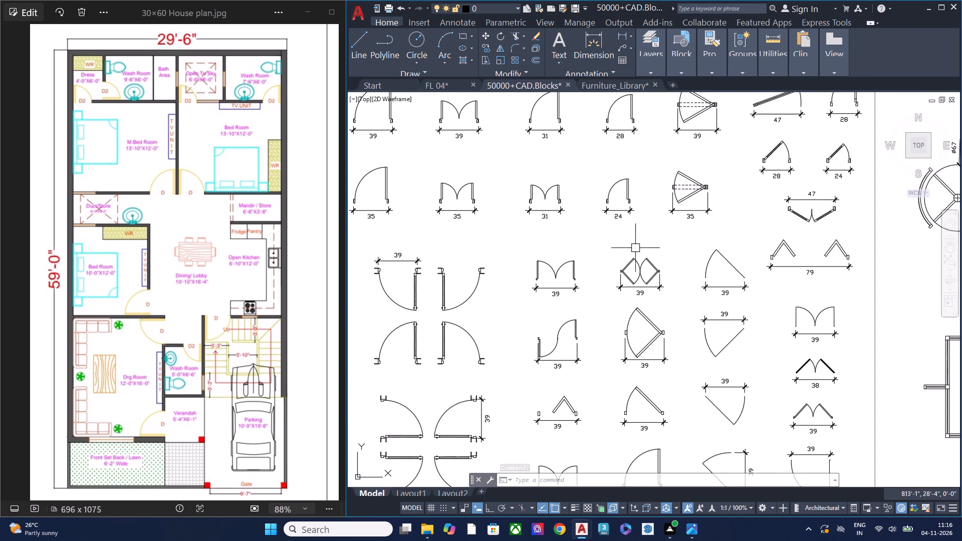
{"action": "middle_click_drag", "start_coordinate": [688, 239], "coordinate": [607, 293]}
{"action": "scroll", "coordinate": [776, 177], "scroll_direction": "up", "scroll_amount": 1}
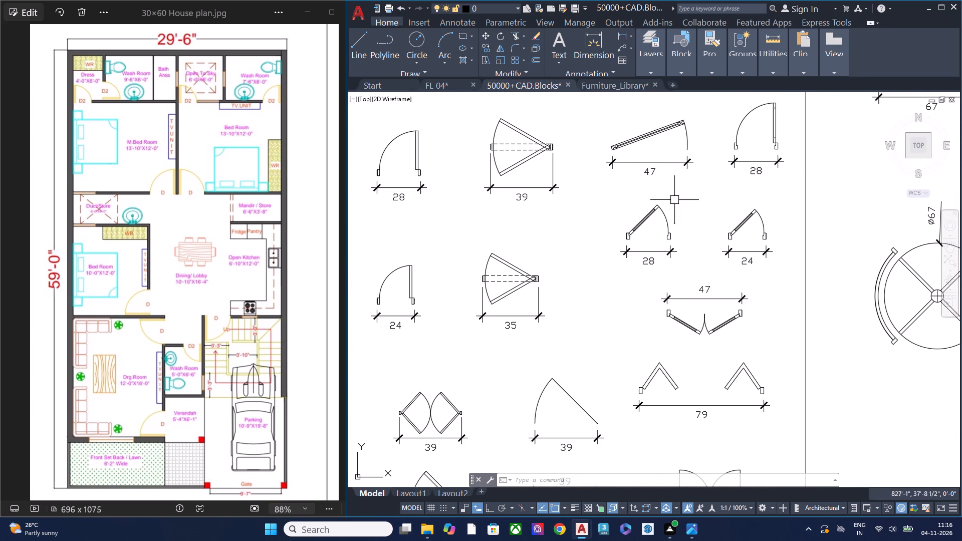
{"action": "scroll", "coordinate": [718, 254], "scroll_direction": "down", "scroll_amount": 1}
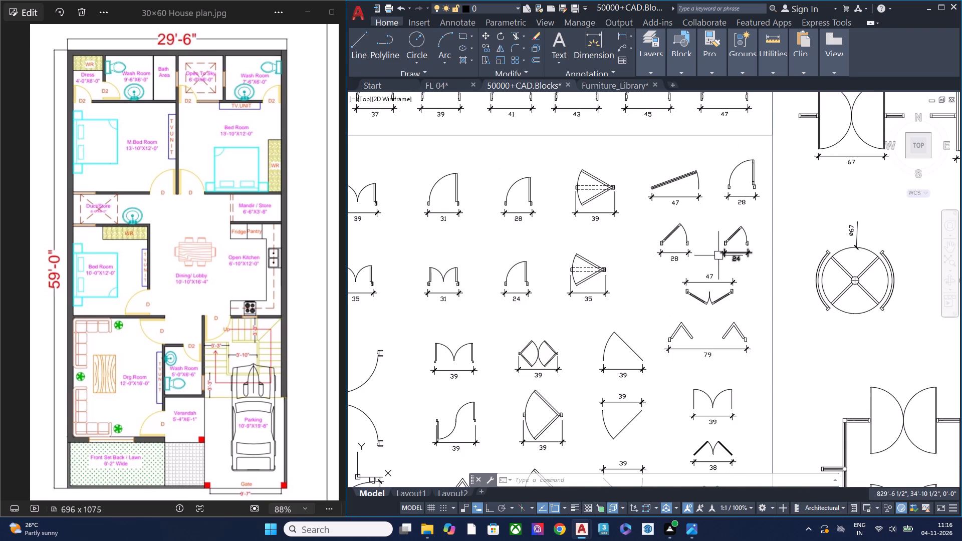
{"action": "scroll", "coordinate": [658, 253], "scroll_direction": "down", "scroll_amount": 1}
{"action": "middle_click_drag", "start_coordinate": [511, 270], "coordinate": [538, 309]}
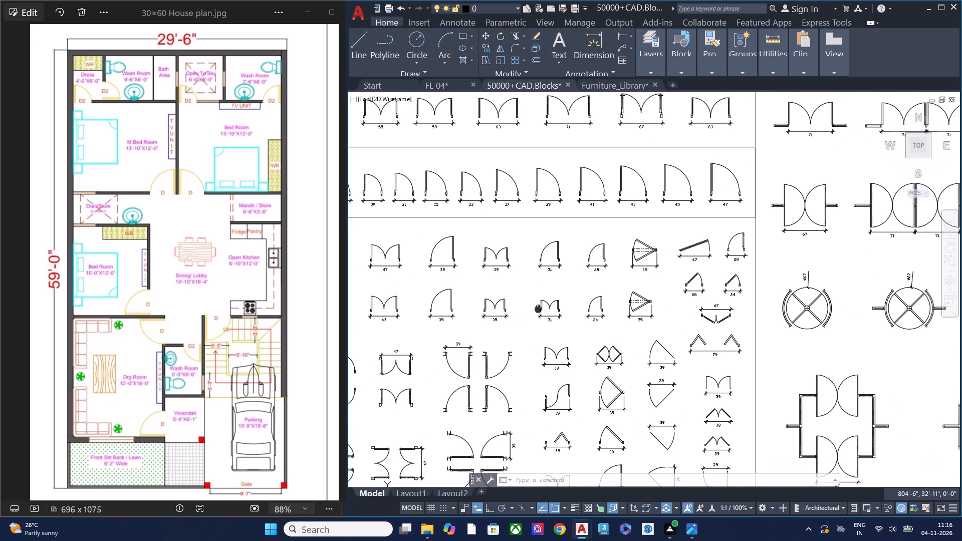
{"action": "middle_click_drag", "start_coordinate": [538, 309], "coordinate": [539, 309]}
{"action": "middle_click_drag", "start_coordinate": [438, 305], "coordinate": [531, 259]}
{"action": "scroll", "coordinate": [510, 238], "scroll_direction": "up", "scroll_amount": 2}
{"action": "scroll", "coordinate": [501, 240], "scroll_direction": "down", "scroll_amount": 2}
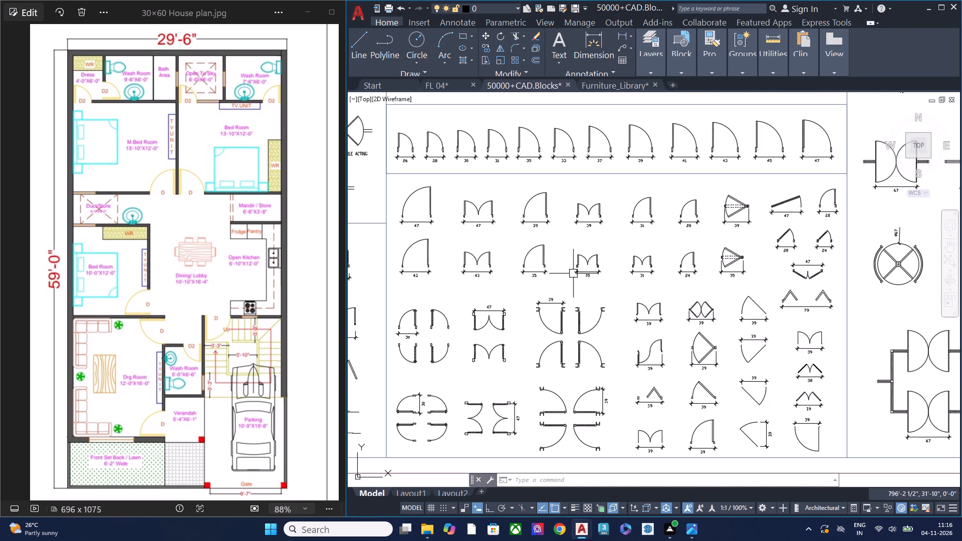
{"action": "middle_click_drag", "start_coordinate": [618, 370], "coordinate": [580, 280]}
{"action": "scroll", "coordinate": [643, 360], "scroll_direction": "up", "scroll_amount": 2}
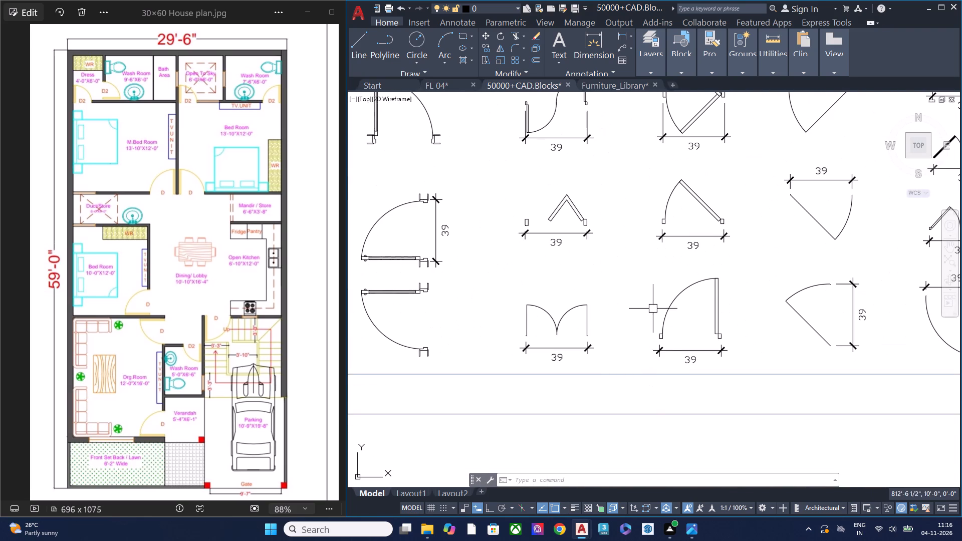
{"action": "middle_click_drag", "start_coordinate": [734, 278], "coordinate": [538, 391]}
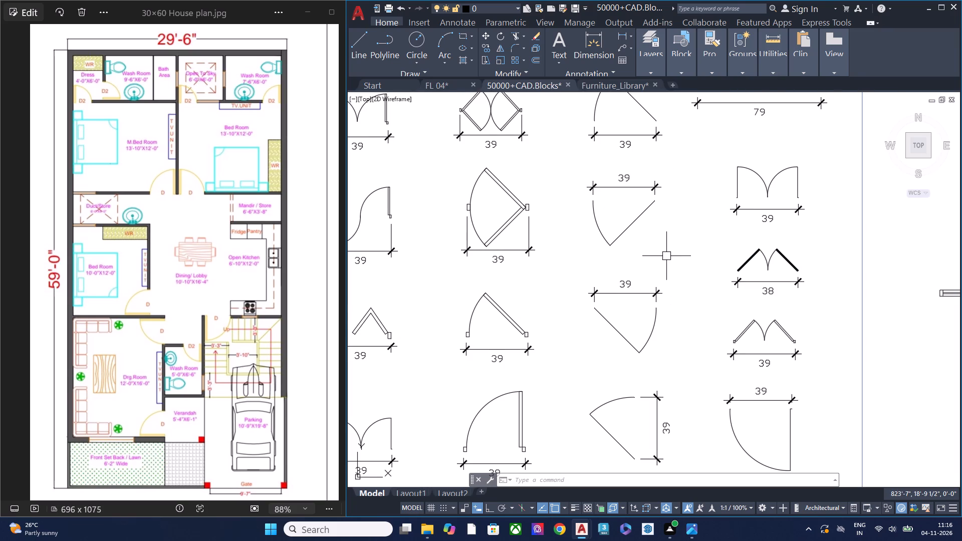
{"action": "middle_click_drag", "start_coordinate": [666, 256], "coordinate": [662, 314]}
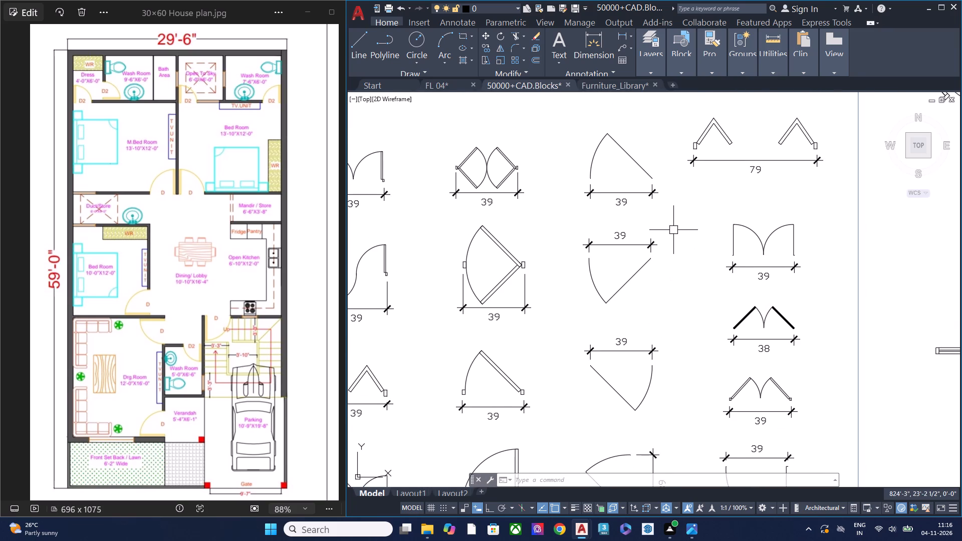
{"action": "middle_click_drag", "start_coordinate": [674, 232], "coordinate": [718, 302]}
{"action": "middle_click_drag", "start_coordinate": [694, 243], "coordinate": [686, 387]}
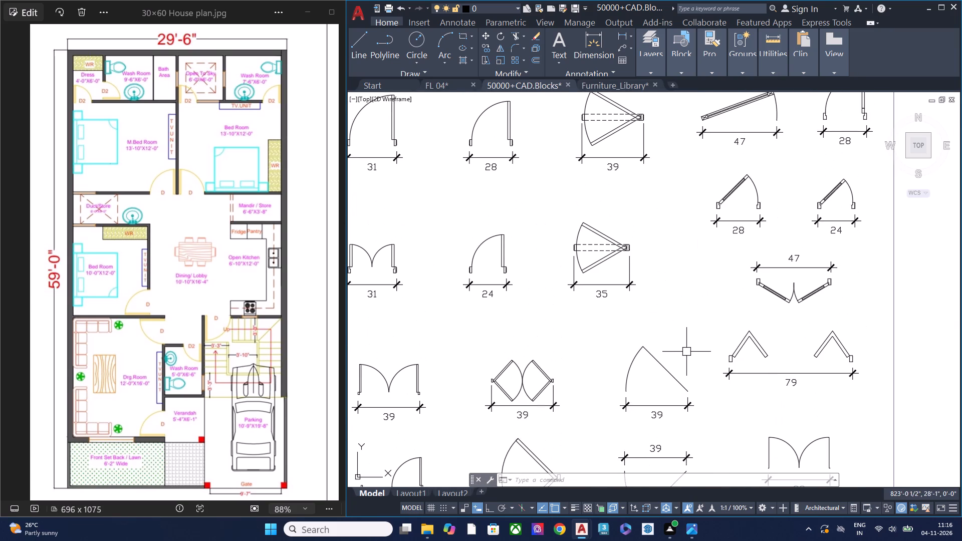
{"action": "middle_click_drag", "start_coordinate": [766, 267], "coordinate": [651, 390]}
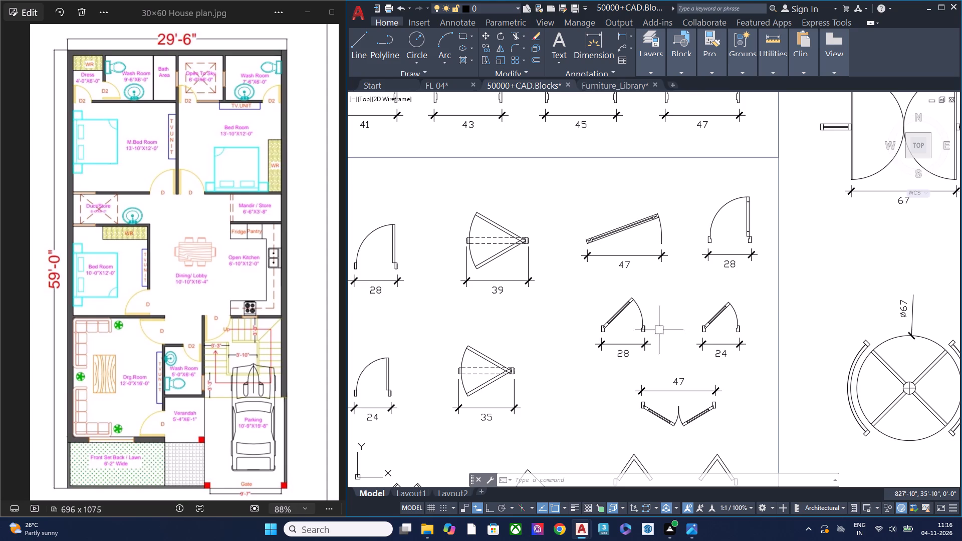
{"action": "scroll", "coordinate": [647, 325], "scroll_direction": "up", "scroll_amount": 3}
{"action": "left_click", "coordinate": [667, 354]}
{"action": "left_click", "coordinate": [593, 265]}
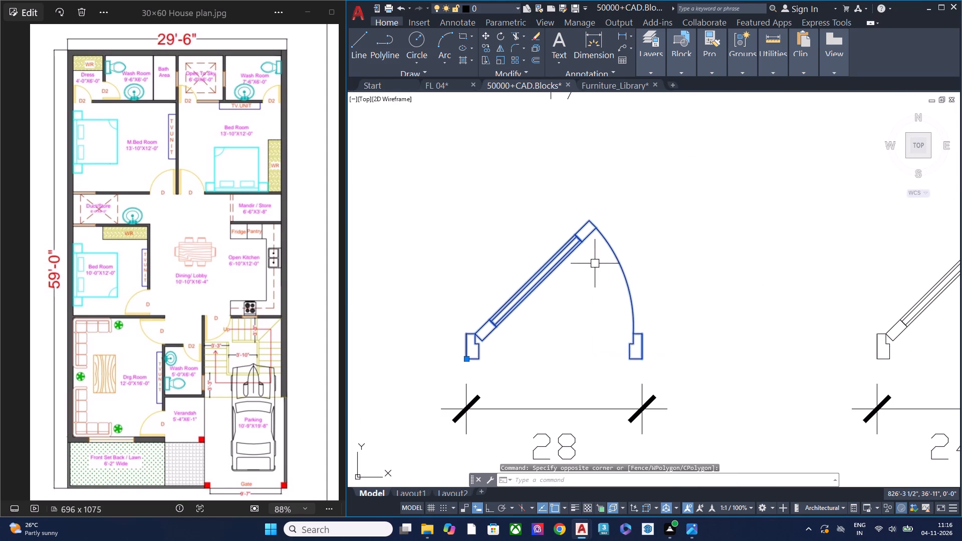
{"action": "key", "text": "ctrl+c"}
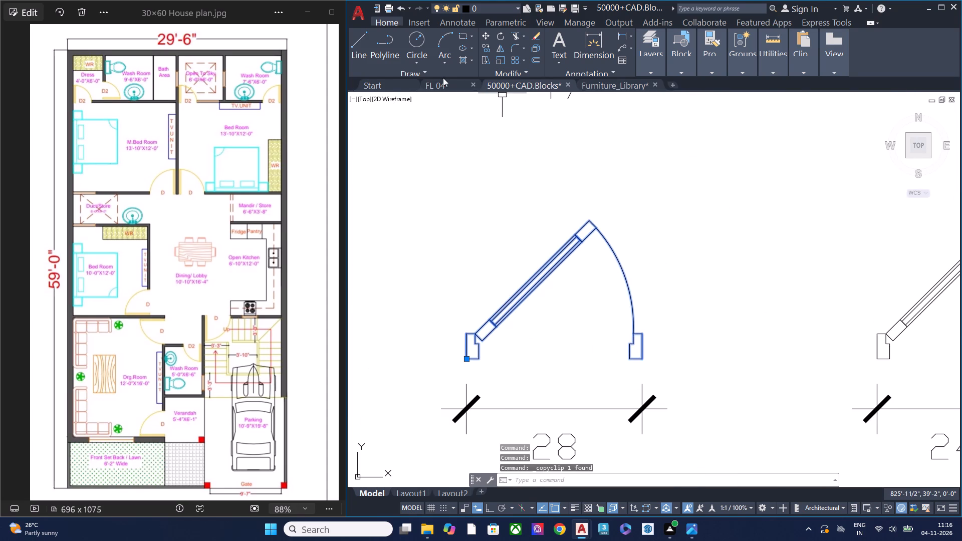
Switch to the FL 04 drawing and paste the copied door block into the open bedroom doorway beside the fitted door.
{"action": "left_click", "coordinate": [443, 84]}
{"action": "key", "text": "ctrl+v"}
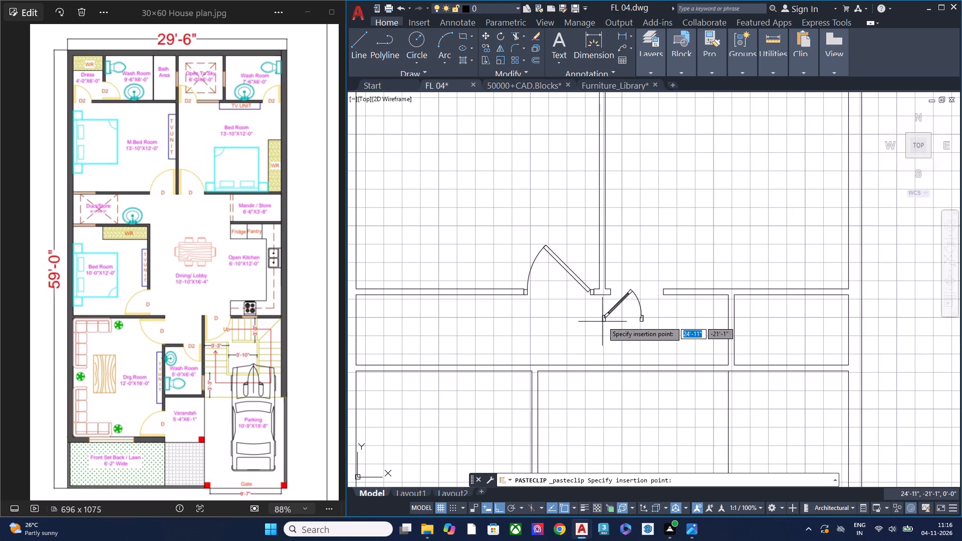
{"action": "scroll", "coordinate": [618, 296], "scroll_direction": "up", "scroll_amount": 2}
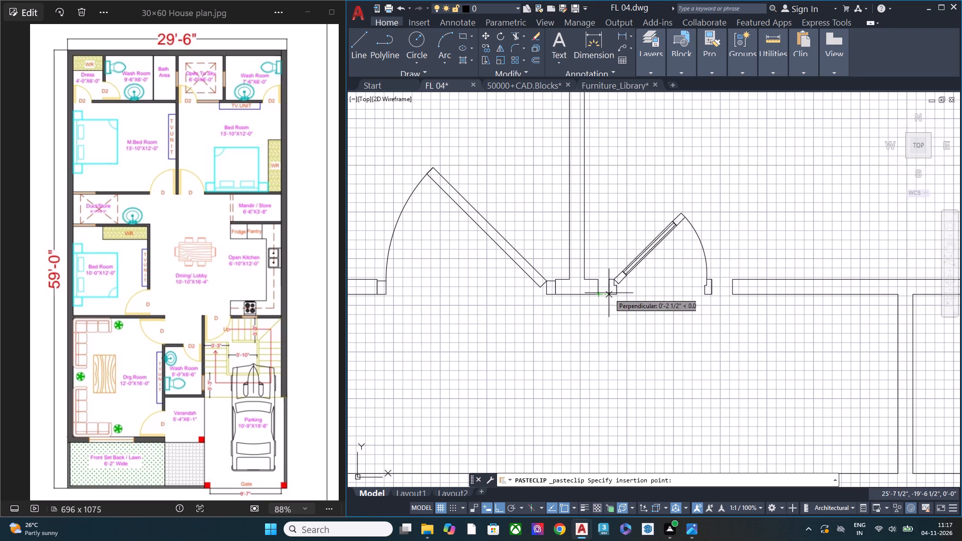
{"action": "left_click", "coordinate": [611, 293]}
Scale the pasted door up freehand about a point between its jambs, to about 3' overall width.
{"action": "scroll", "coordinate": [637, 289], "scroll_direction": "up", "scroll_amount": 1}
{"action": "left_click", "coordinate": [637, 289]}
{"action": "left_click", "coordinate": [584, 223]}
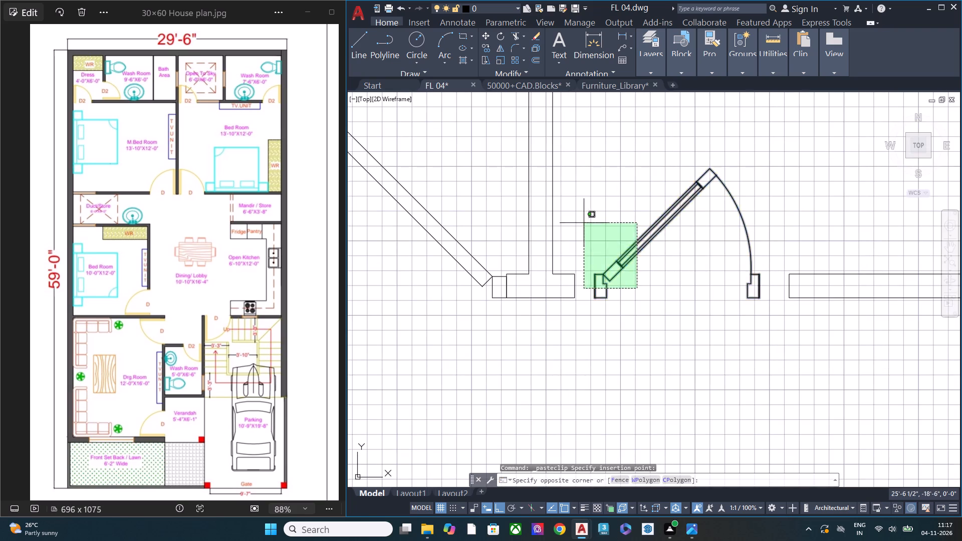
{"action": "scroll", "coordinate": [639, 280], "scroll_direction": "down", "scroll_amount": 1}
{"action": "middle_click_drag", "start_coordinate": [650, 299], "coordinate": [570, 297]}
{"action": "scroll", "coordinate": [588, 285], "scroll_direction": "up", "scroll_amount": 2}
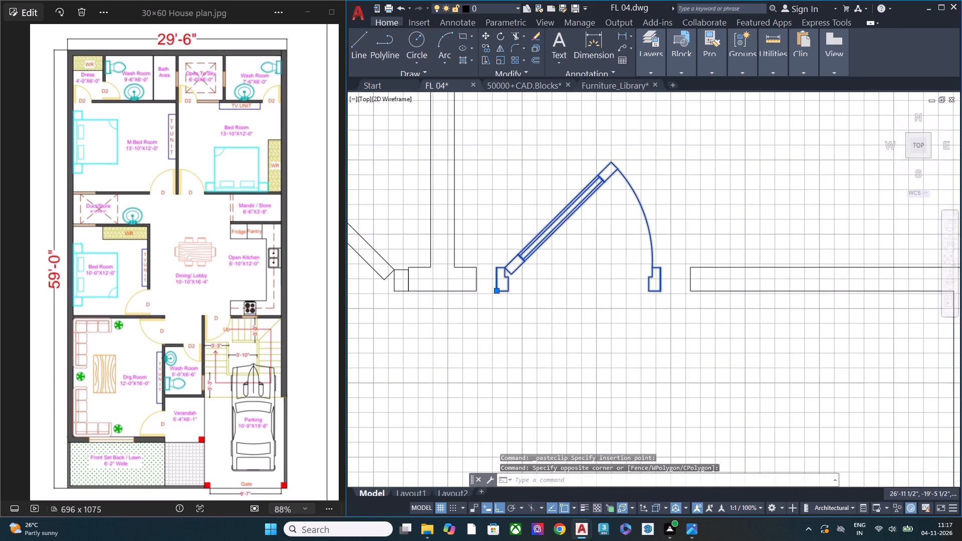
{"action": "type", "text": "SC"}
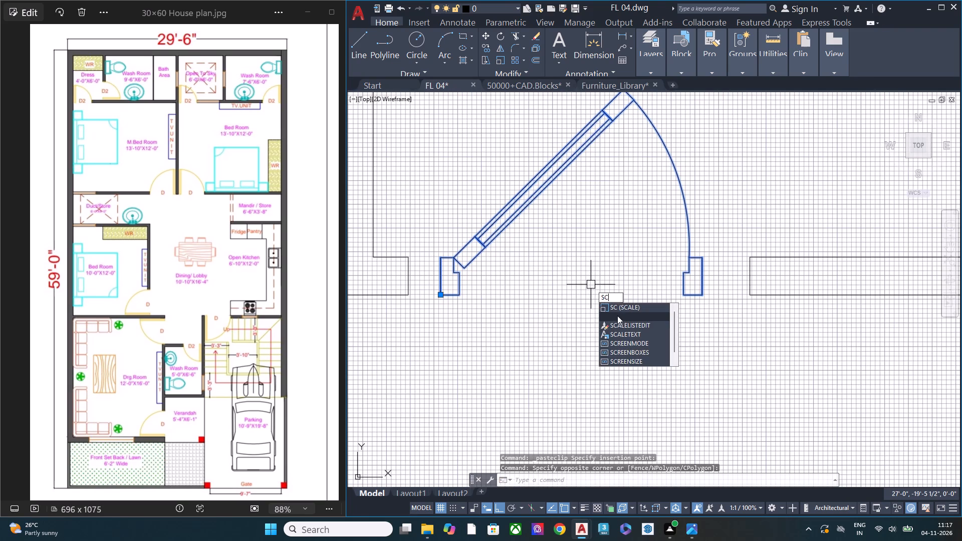
{"action": "left_click", "coordinate": [623, 308]}
{"action": "left_click", "coordinate": [583, 289]}
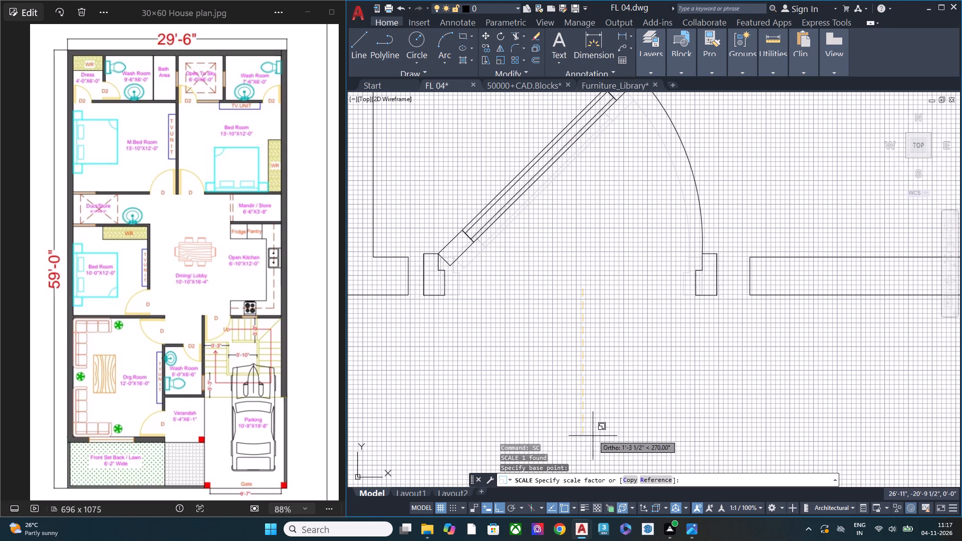
{"action": "middle_click_drag", "start_coordinate": [596, 423], "coordinate": [620, 356]}
{"action": "scroll", "coordinate": [660, 369], "scroll_direction": "down", "scroll_amount": 1}
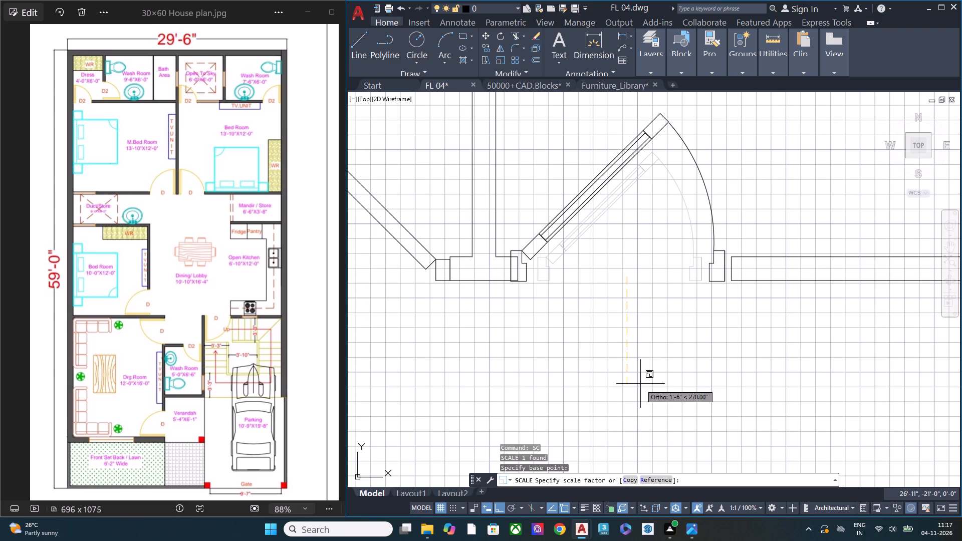
{"action": "left_click", "coordinate": [640, 383]}
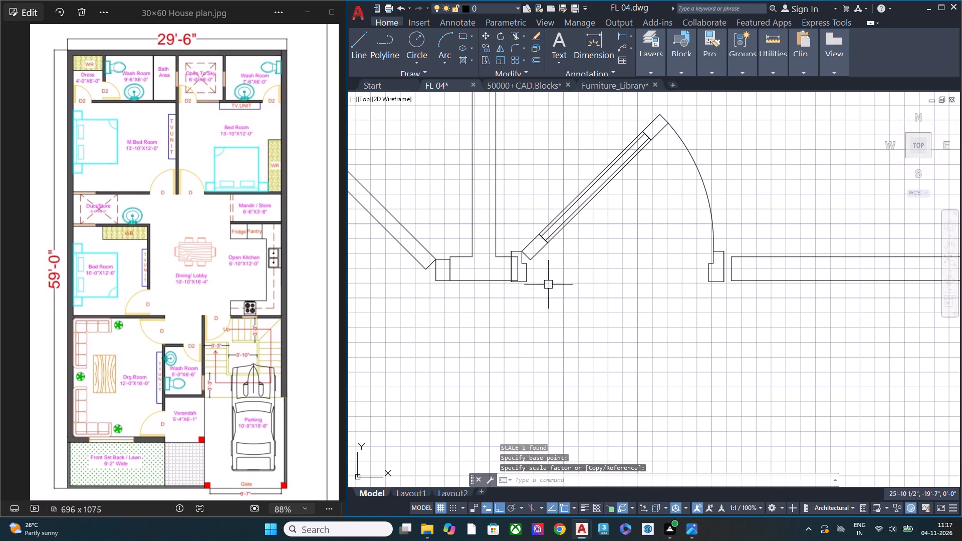
Measure the scaled door's overall width between the outer lower corners of its two jambs.
{"action": "scroll", "coordinate": [520, 281], "scroll_direction": "up", "scroll_amount": 3}
{"action": "left_click", "coordinate": [766, 75]}
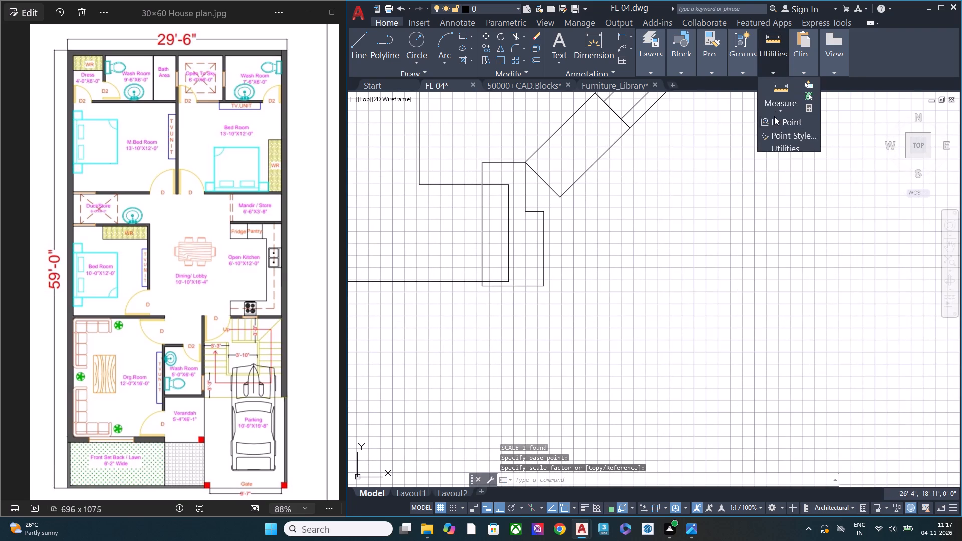
{"action": "left_click", "coordinate": [775, 111]}
{"action": "left_click", "coordinate": [785, 149]}
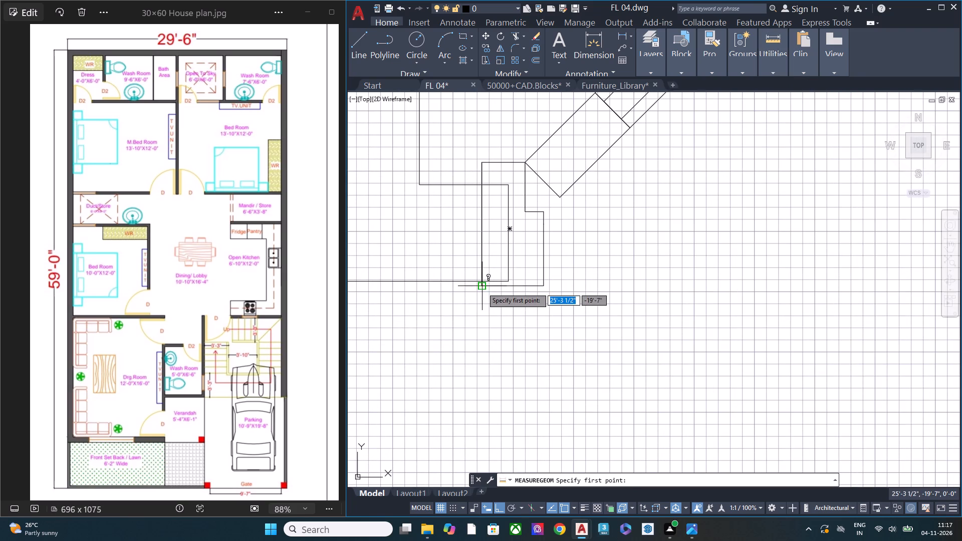
{"action": "left_click", "coordinate": [482, 288]}
{"action": "scroll", "coordinate": [506, 324], "scroll_direction": "down", "scroll_amount": 1}
{"action": "scroll", "coordinate": [553, 321], "scroll_direction": "down", "scroll_amount": 6}
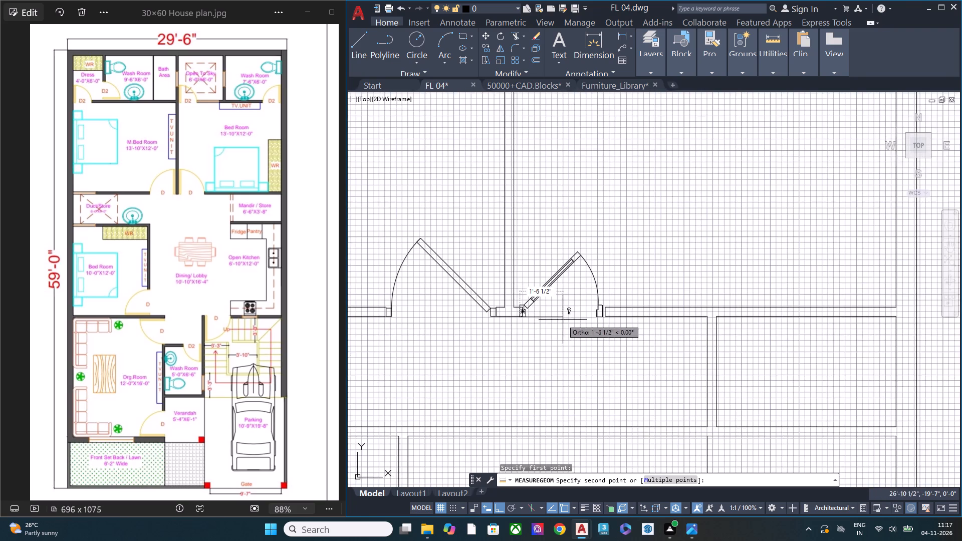
{"action": "scroll", "coordinate": [563, 320], "scroll_direction": "up", "scroll_amount": 4}
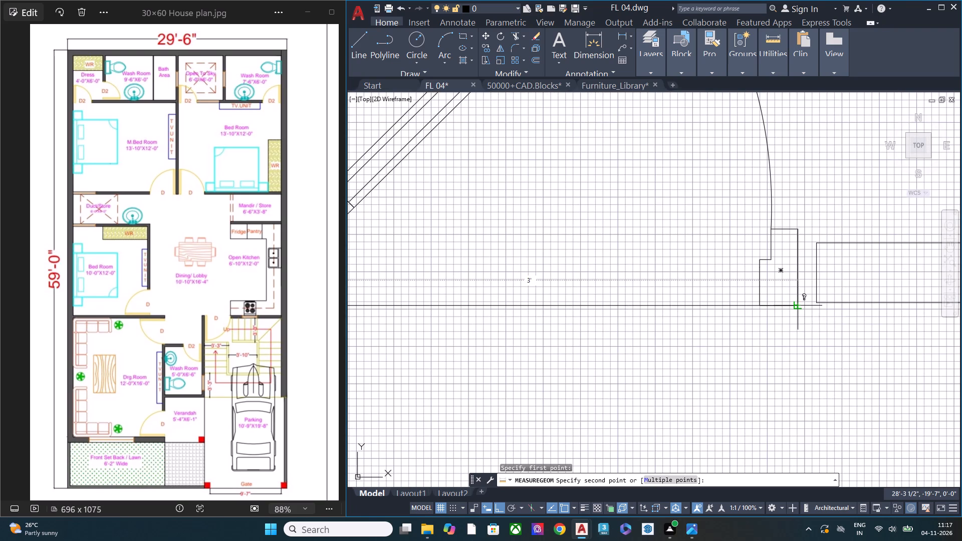
{"action": "key", "text": "Escape"}
Move the scaled door so its hinge-side jamb's outer lower corner meets the lower end corner of the wall stub.
{"action": "scroll", "coordinate": [679, 299], "scroll_direction": "down", "scroll_amount": 2}
{"action": "middle_click_drag", "start_coordinate": [597, 313], "coordinate": [607, 330]}
{"action": "scroll", "coordinate": [533, 318], "scroll_direction": "up", "scroll_amount": 7}
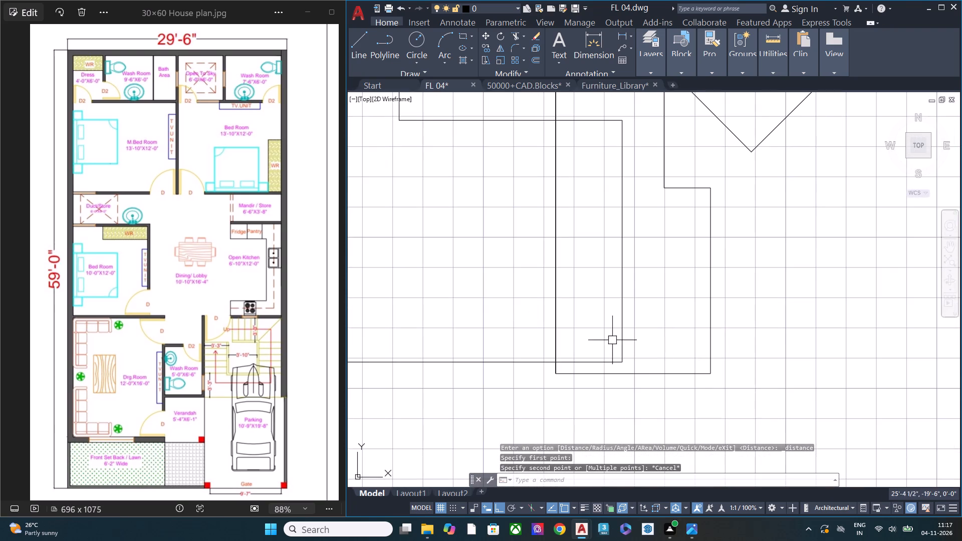
{"action": "left_click_drag", "start_coordinate": [729, 376], "coordinate": [697, 337]}
{"action": "left_click", "coordinate": [692, 321]}
{"action": "type", "text": "M"}
{"action": "key", "text": "space"}
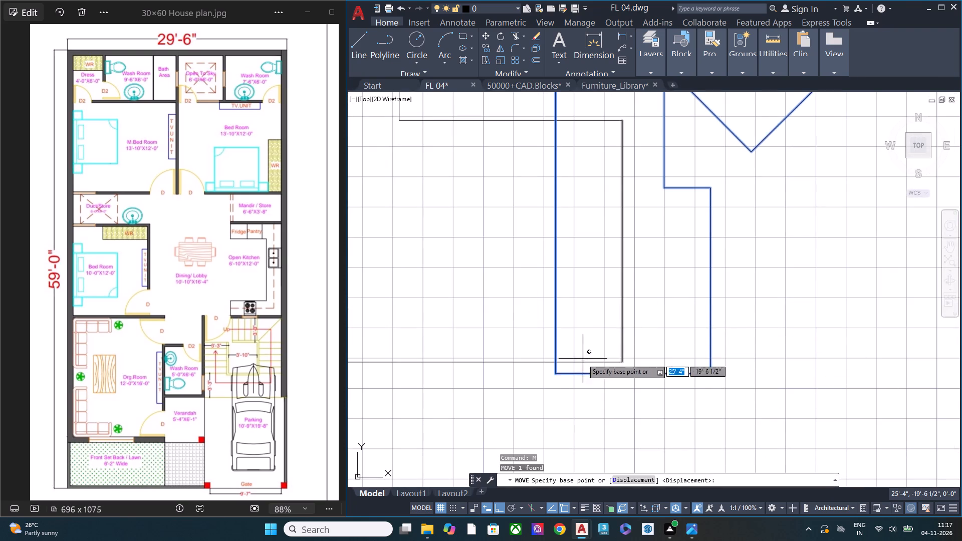
{"action": "left_click", "coordinate": [559, 373]}
{"action": "left_click", "coordinate": [619, 363]}
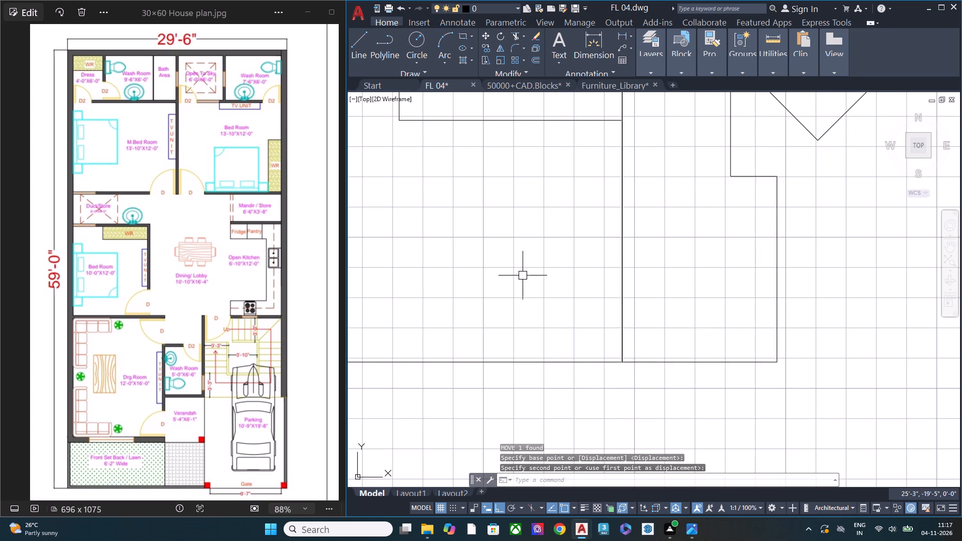
Shift the wall end line beside the moved door to meet the outer edge of its latch-side jamb.
{"action": "scroll", "coordinate": [508, 276], "scroll_direction": "down", "scroll_amount": 3}
{"action": "middle_click_drag", "start_coordinate": [624, 291], "coordinate": [504, 300]}
{"action": "scroll", "coordinate": [500, 293], "scroll_direction": "down", "scroll_amount": 3}
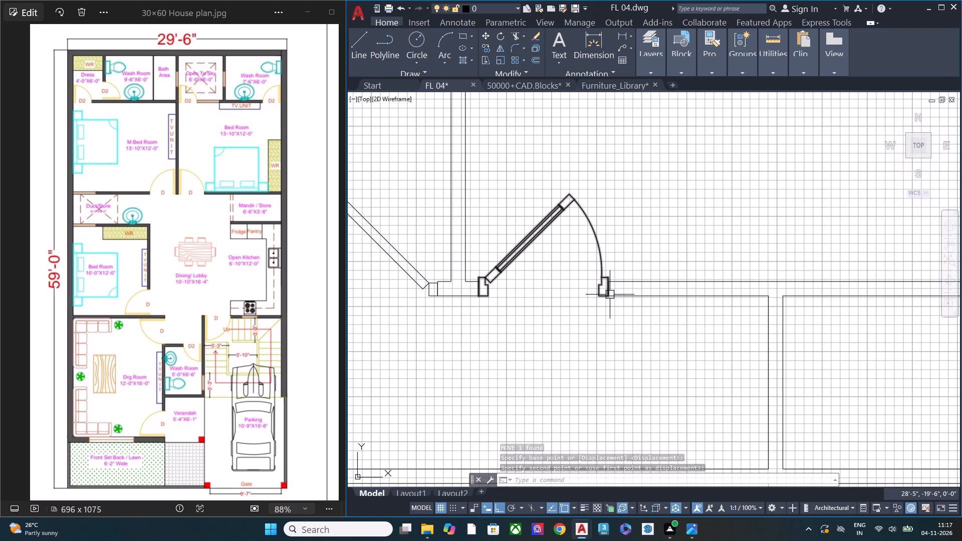
{"action": "scroll", "coordinate": [606, 285], "scroll_direction": "up", "scroll_amount": 3}
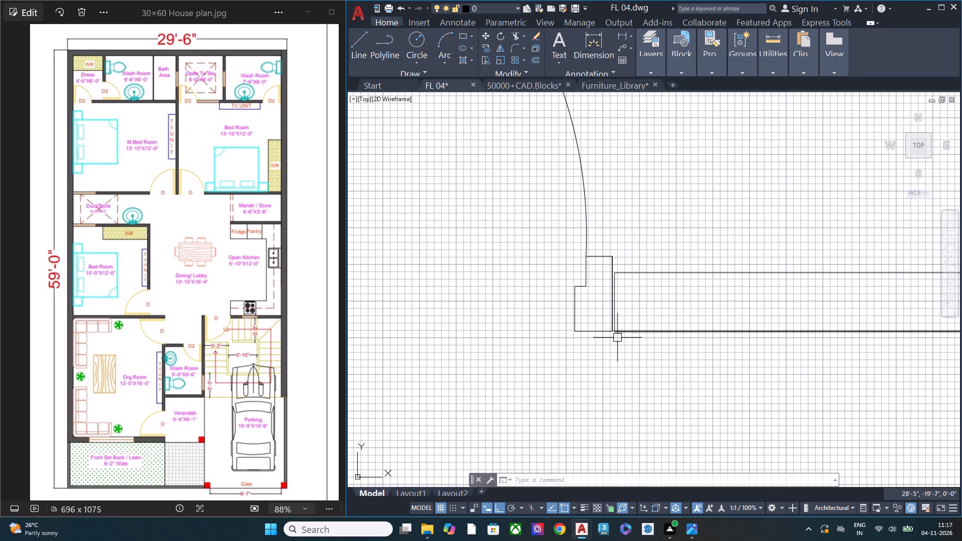
{"action": "scroll", "coordinate": [620, 300], "scroll_direction": "up", "scroll_amount": 2}
{"action": "left_click", "coordinate": [602, 312]}
{"action": "key", "text": "Escape"}
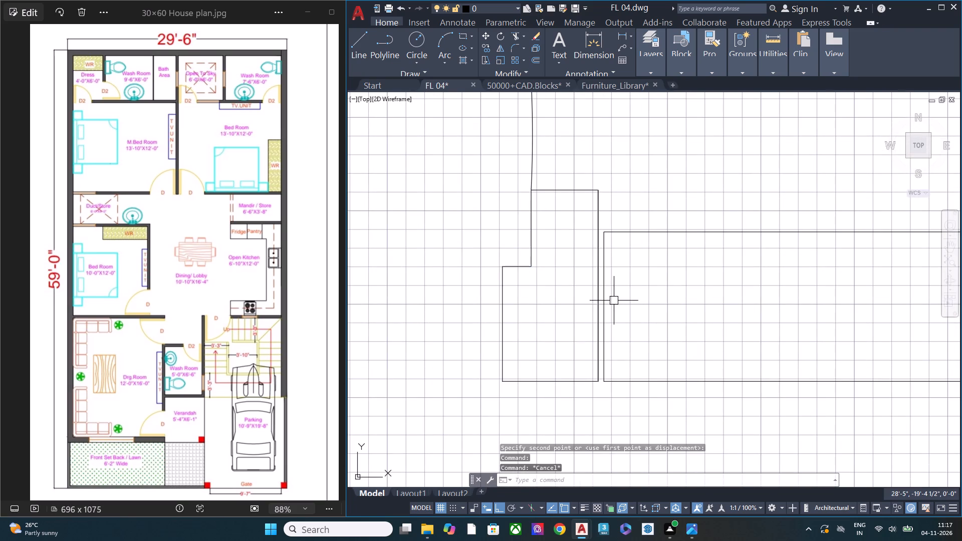
{"action": "left_click", "coordinate": [602, 312]}
{"action": "left_click", "coordinate": [605, 308]}
{"action": "left_click", "coordinate": [595, 306]}
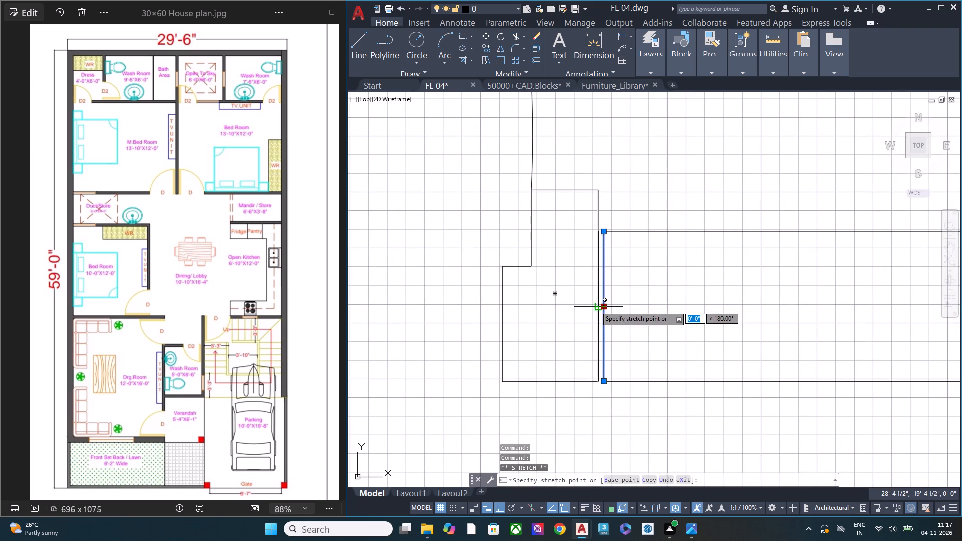
{"action": "left_click", "coordinate": [627, 233]}
{"action": "key", "text": "Escape"}
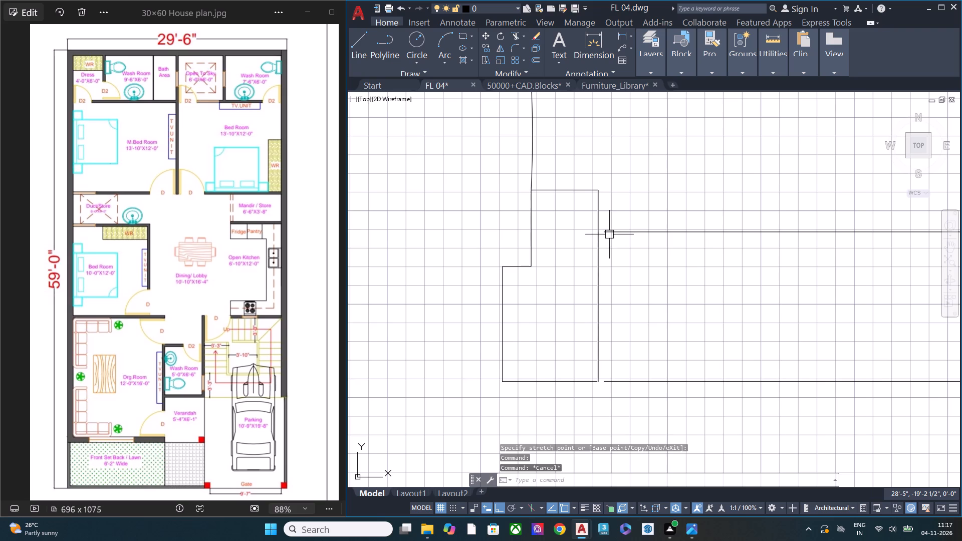
Stretch the upper and lower wall face lines to meet the outer edge of the door's latch-side jamb.
{"action": "left_click", "coordinate": [614, 231]}
{"action": "left_click", "coordinate": [603, 232]}
{"action": "left_click", "coordinate": [595, 232]}
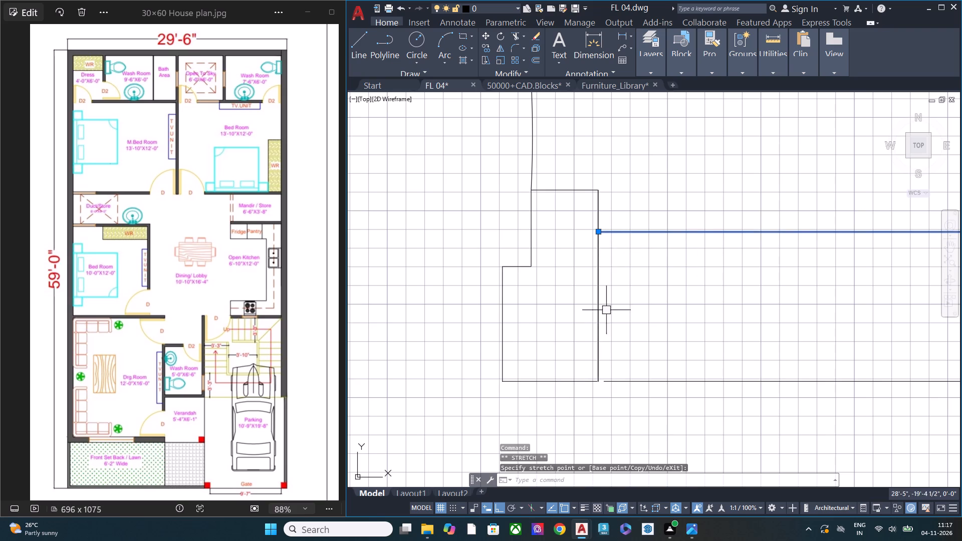
{"action": "left_click", "coordinate": [620, 382]}
{"action": "left_click", "coordinate": [600, 380]}
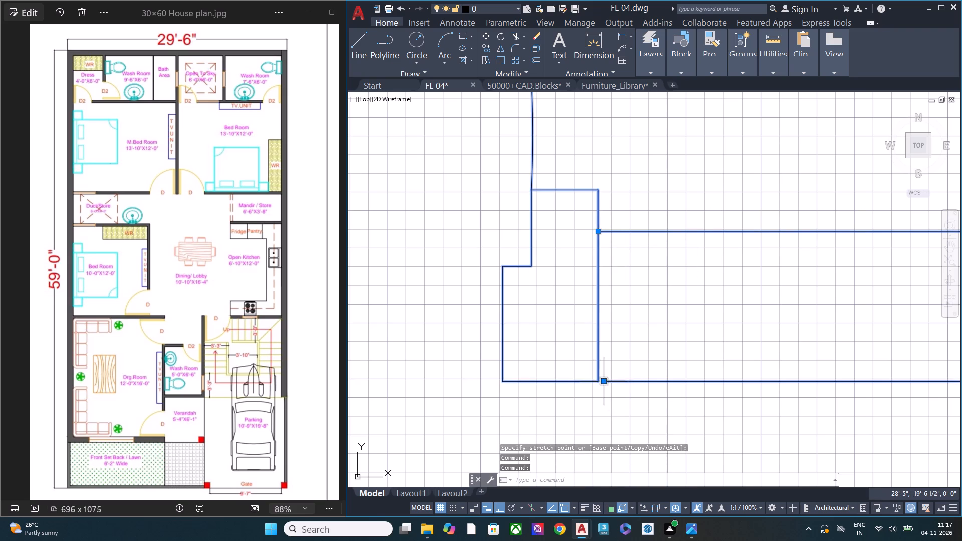
{"action": "key", "text": "Escape"}
{"action": "left_click", "coordinate": [609, 383]}
{"action": "left_click", "coordinate": [605, 380]}
{"action": "left_click", "coordinate": [597, 380]}
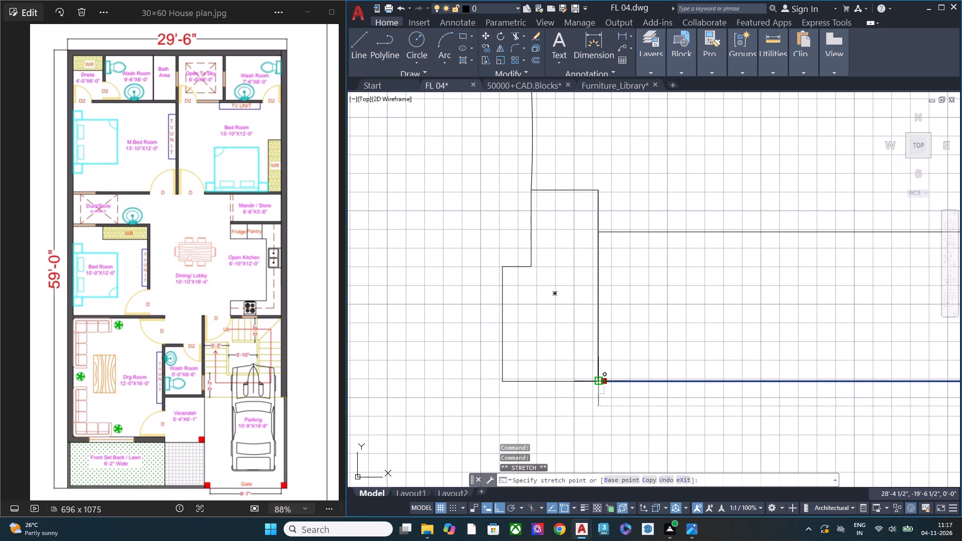
{"action": "key", "text": "Escape"}
Explode the newly placed door block.
{"action": "scroll", "coordinate": [649, 314], "scroll_direction": "down", "scroll_amount": 2}
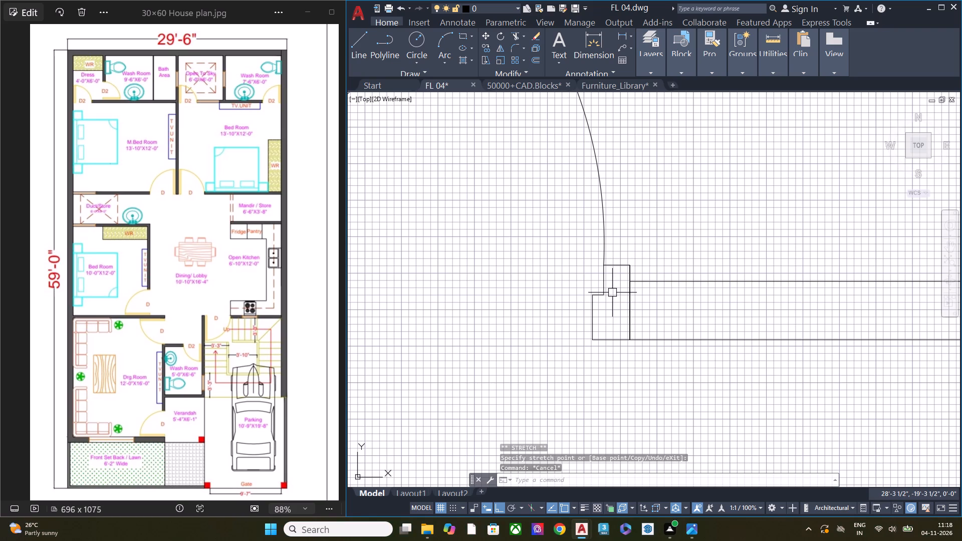
{"action": "scroll", "coordinate": [621, 263], "scroll_direction": "up", "scroll_amount": 5}
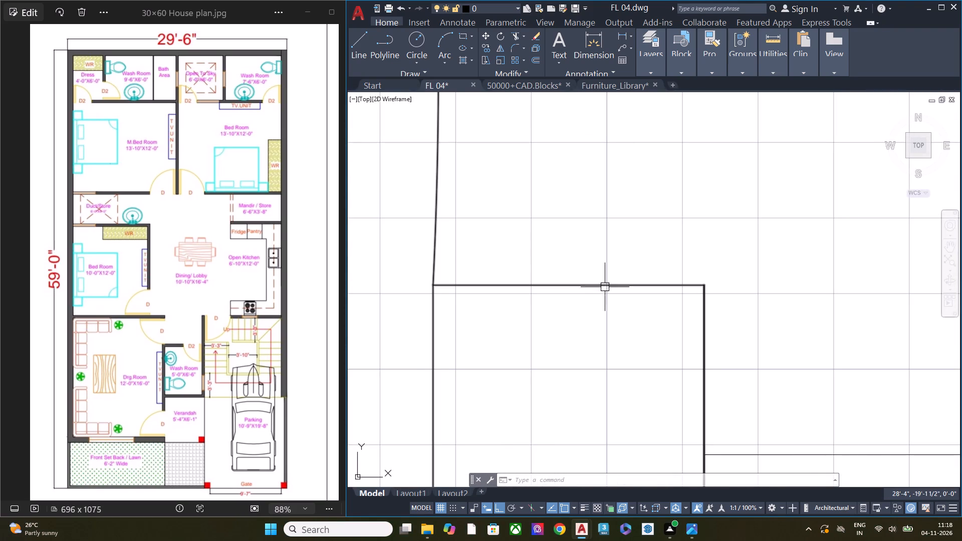
{"action": "left_click", "coordinate": [605, 287]}
{"action": "scroll", "coordinate": [600, 288], "scroll_direction": "down", "scroll_amount": 2}
{"action": "type", "text": "EX"}
{"action": "left_click", "coordinate": [638, 316]}
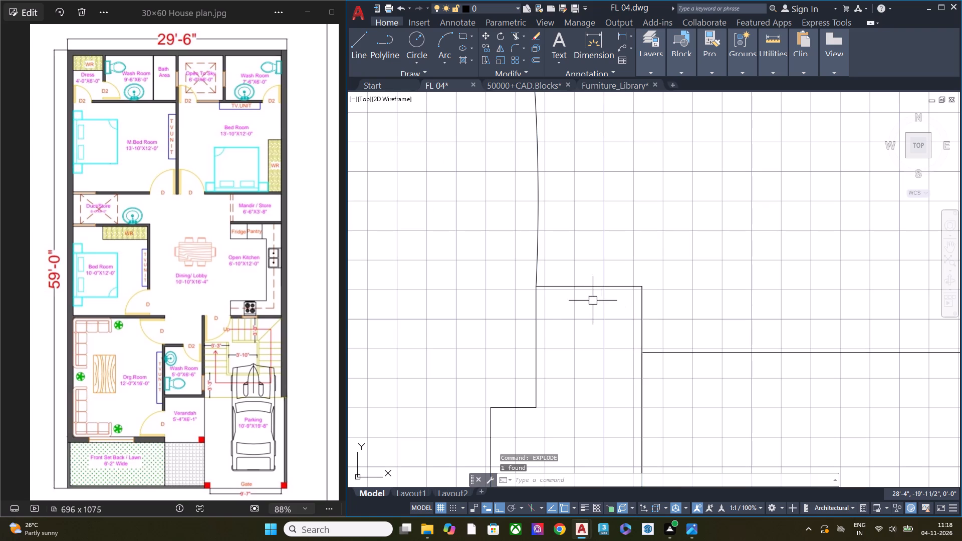
Lower the latch-side jamb's top edge by 1" to the wall's upper face and shorten its outer edge to match.
{"action": "left_click", "coordinate": [595, 286]}
{"action": "left_click", "coordinate": [590, 286]}
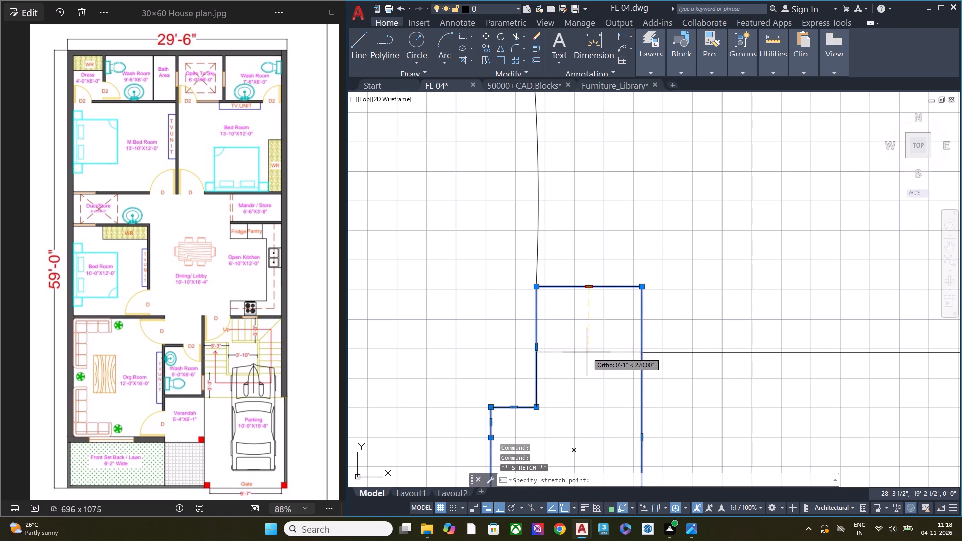
{"action": "left_click", "coordinate": [587, 352]}
{"action": "left_click", "coordinate": [644, 296]}
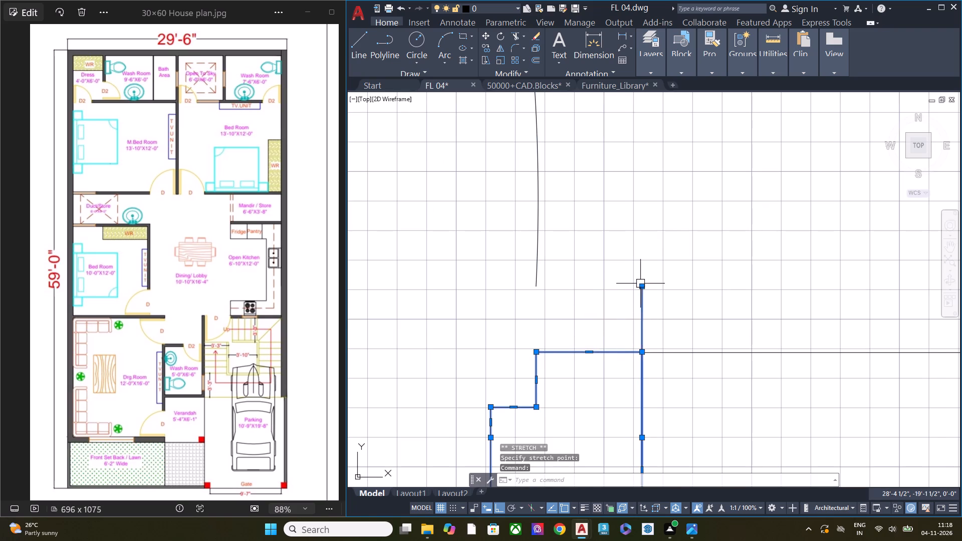
{"action": "left_click", "coordinate": [644, 288]}
{"action": "left_click", "coordinate": [643, 353]}
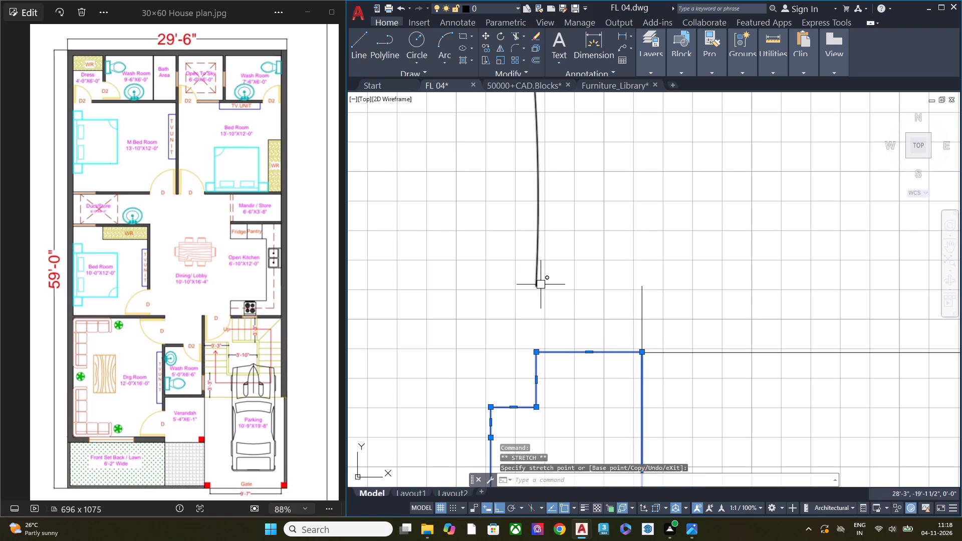
Stretch the end of the door swing arc to the inner top corner of the lowered latch-side jamb.
{"action": "left_click", "coordinate": [541, 285]}
{"action": "key", "text": "Escape"}
{"action": "left_click", "coordinate": [537, 279]}
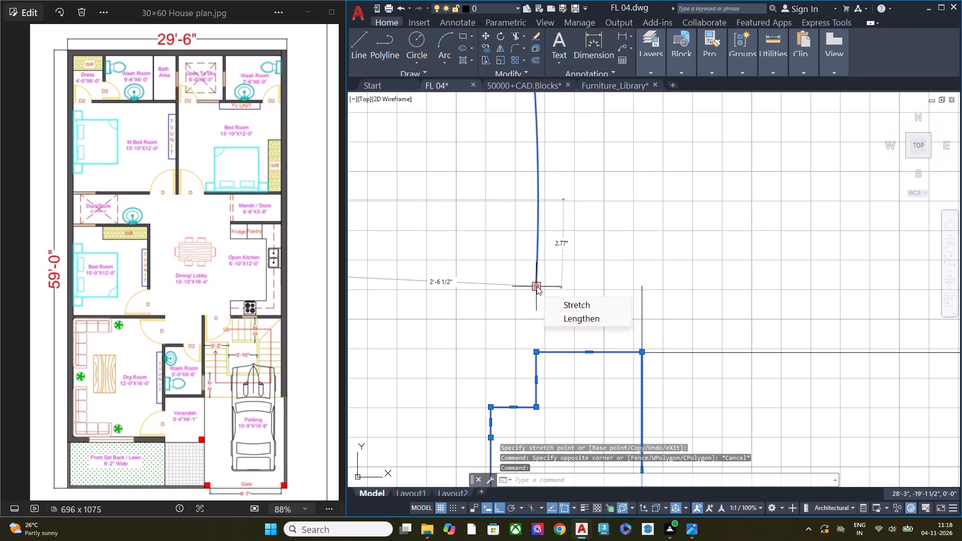
{"action": "left_click", "coordinate": [537, 286]}
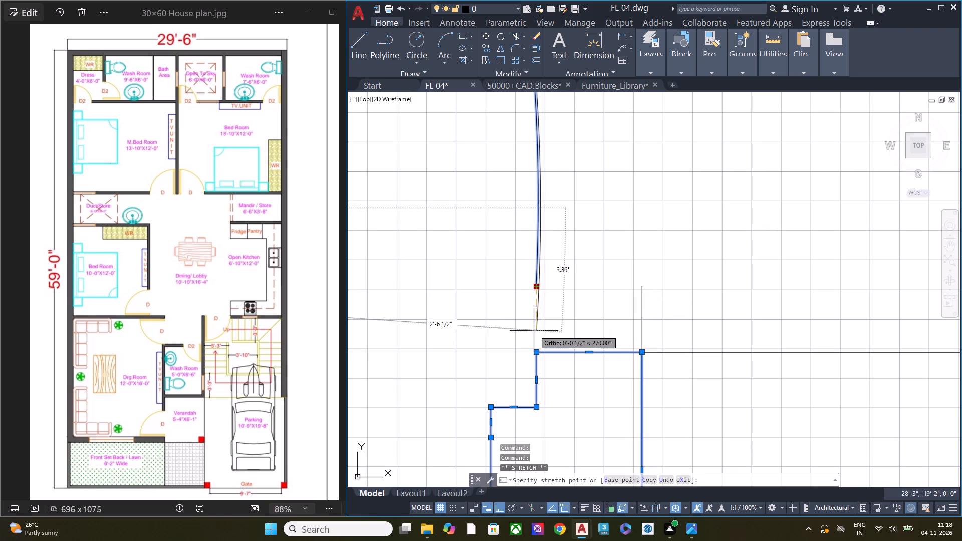
{"action": "left_click", "coordinate": [538, 351]}
{"action": "key", "text": "Escape"}
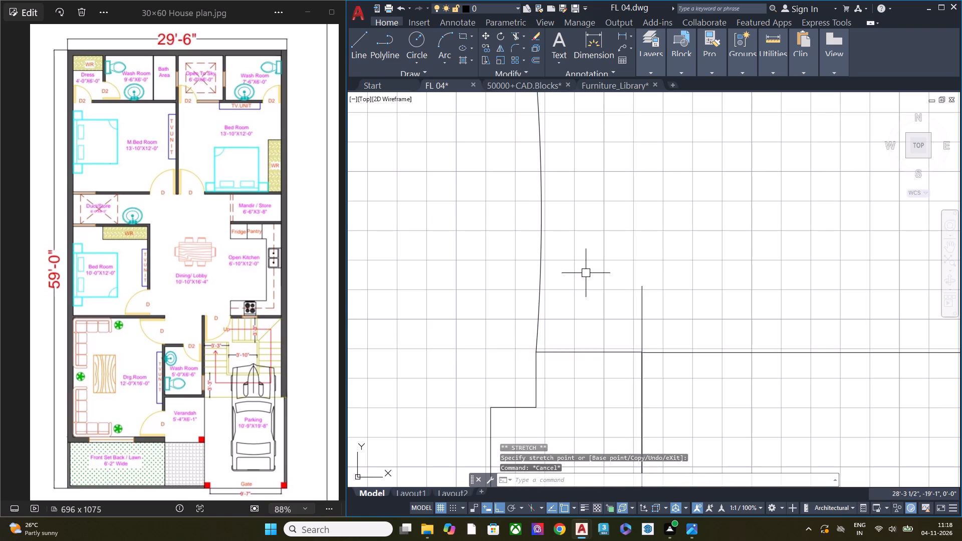
Shorten the remaining vertical line protruding above the latch-side jamb so its upper end meets the wall's upper face.
{"action": "scroll", "coordinate": [602, 279], "scroll_direction": "down", "scroll_amount": 1}
{"action": "left_click", "coordinate": [628, 308]}
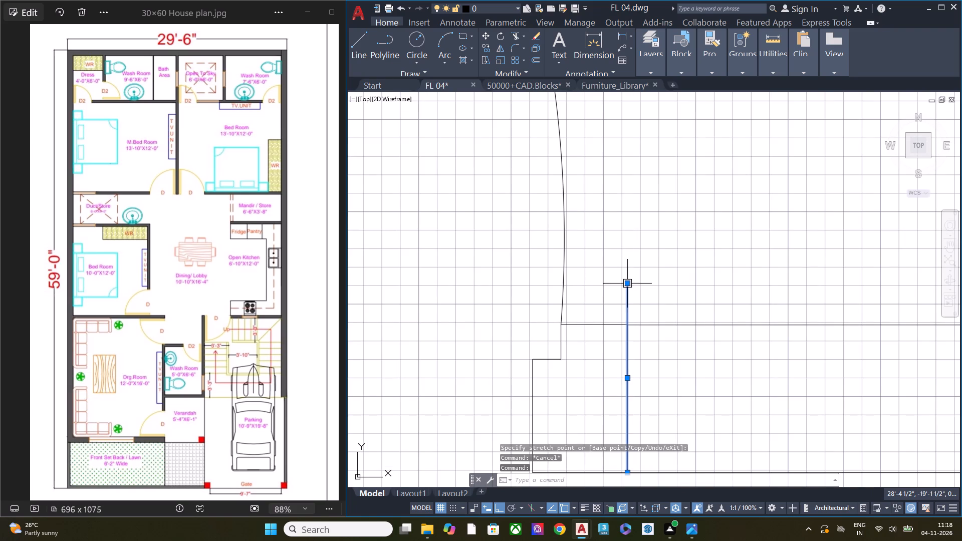
{"action": "left_click", "coordinate": [629, 284]}
{"action": "left_click", "coordinate": [625, 325]}
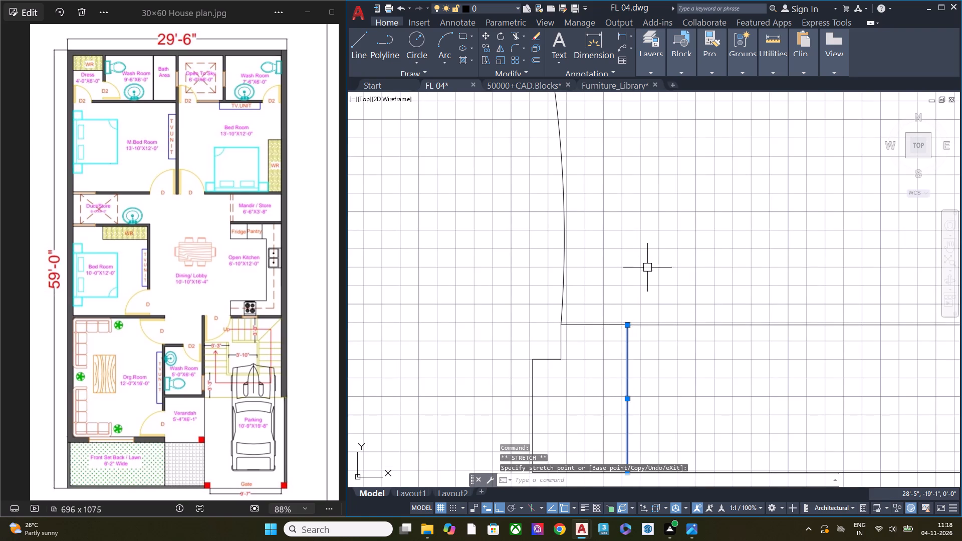
{"action": "key", "text": "Escape"}
{"action": "scroll", "coordinate": [649, 263], "scroll_direction": "down", "scroll_amount": 3}
{"action": "scroll", "coordinate": [563, 296], "scroll_direction": "down", "scroll_amount": 3}
{"action": "scroll", "coordinate": [510, 290], "scroll_direction": "up", "scroll_amount": 2}
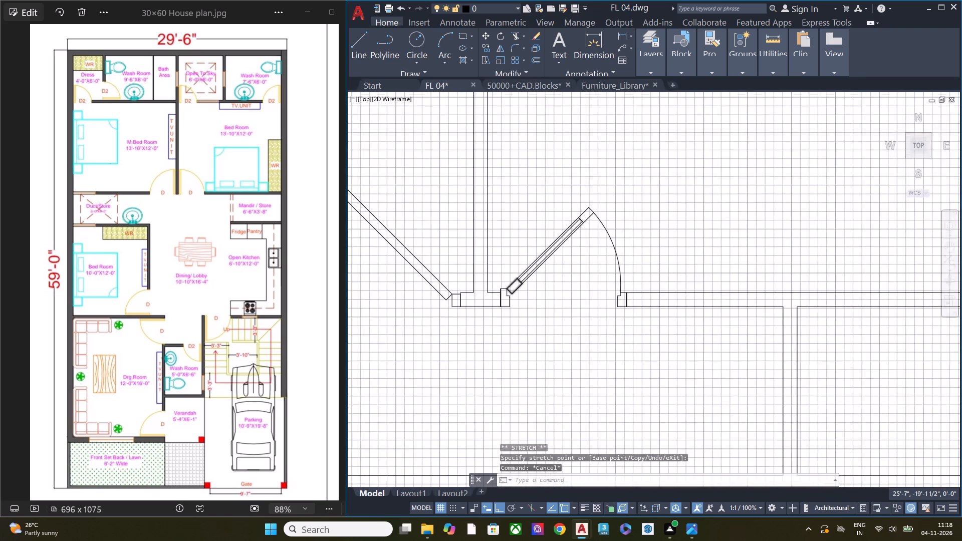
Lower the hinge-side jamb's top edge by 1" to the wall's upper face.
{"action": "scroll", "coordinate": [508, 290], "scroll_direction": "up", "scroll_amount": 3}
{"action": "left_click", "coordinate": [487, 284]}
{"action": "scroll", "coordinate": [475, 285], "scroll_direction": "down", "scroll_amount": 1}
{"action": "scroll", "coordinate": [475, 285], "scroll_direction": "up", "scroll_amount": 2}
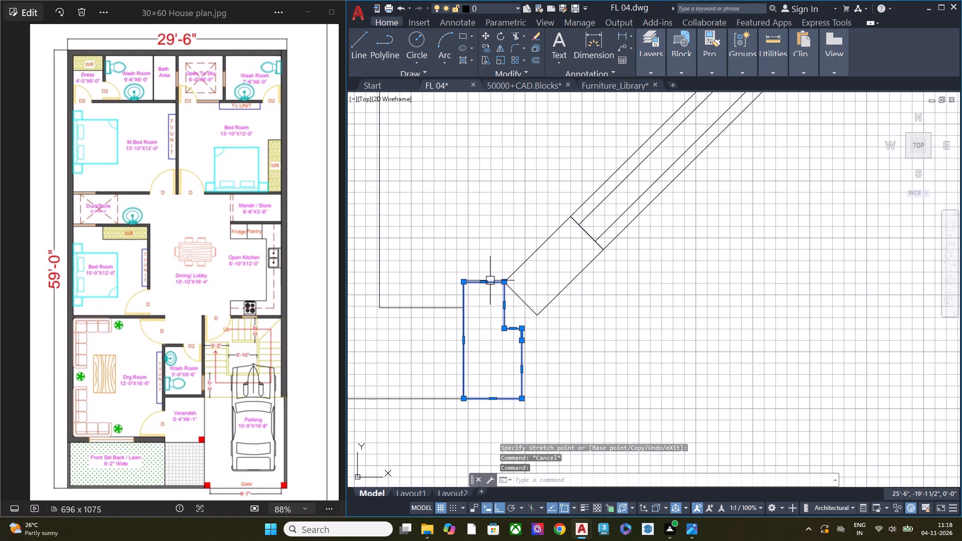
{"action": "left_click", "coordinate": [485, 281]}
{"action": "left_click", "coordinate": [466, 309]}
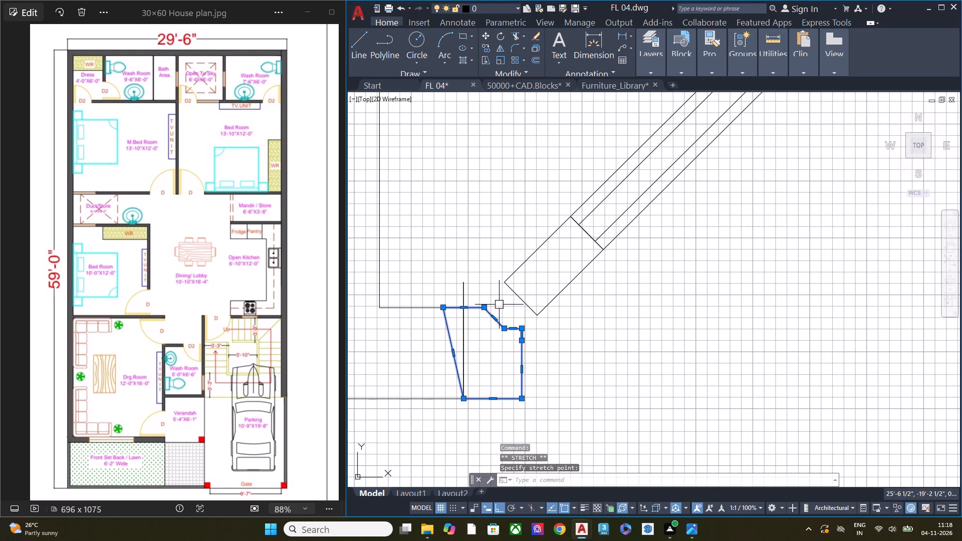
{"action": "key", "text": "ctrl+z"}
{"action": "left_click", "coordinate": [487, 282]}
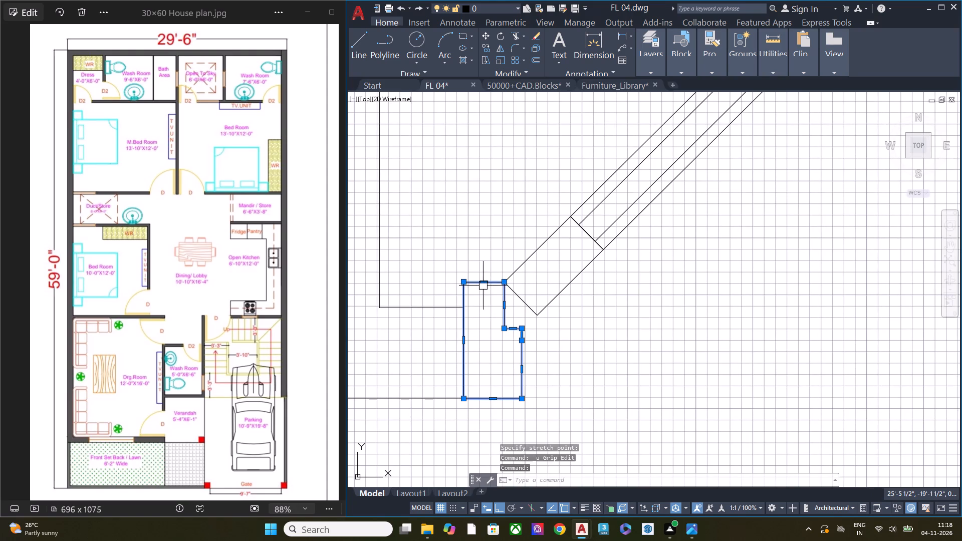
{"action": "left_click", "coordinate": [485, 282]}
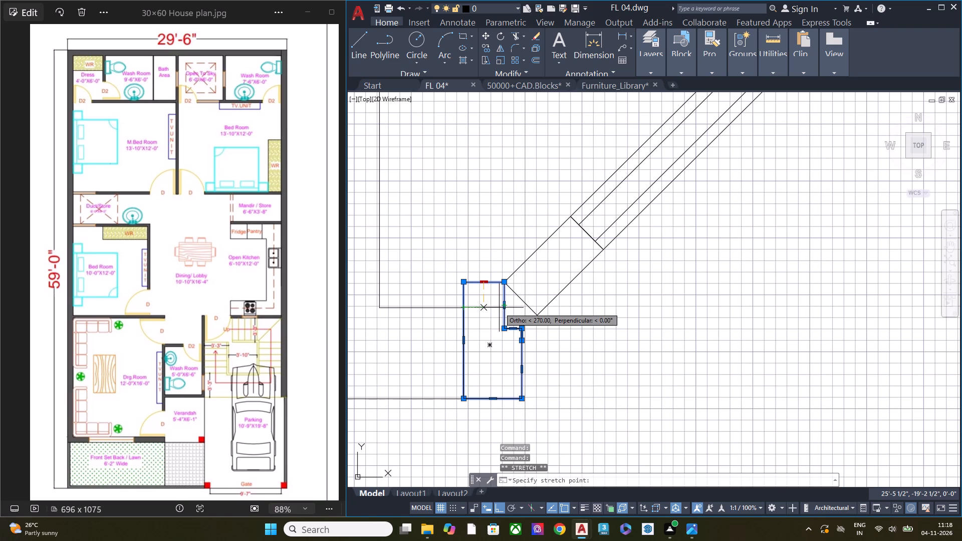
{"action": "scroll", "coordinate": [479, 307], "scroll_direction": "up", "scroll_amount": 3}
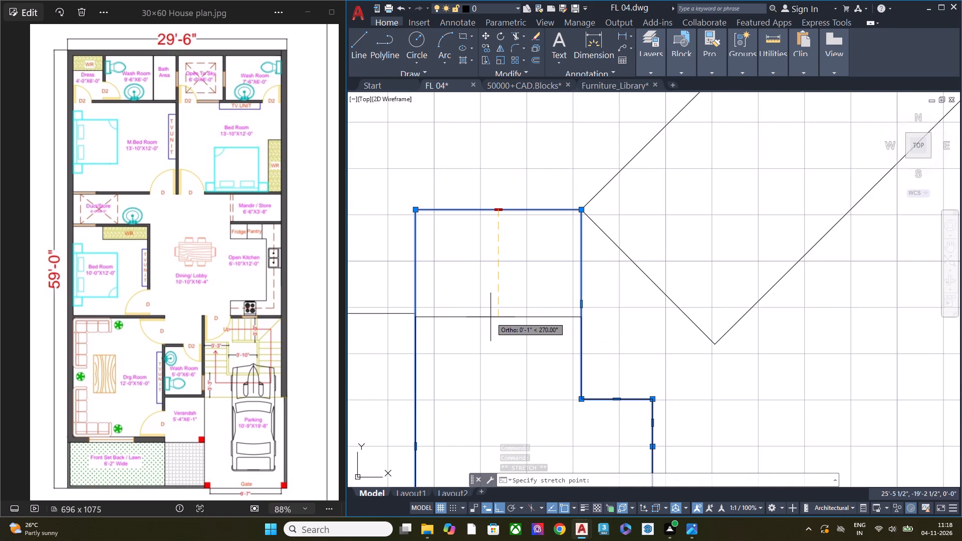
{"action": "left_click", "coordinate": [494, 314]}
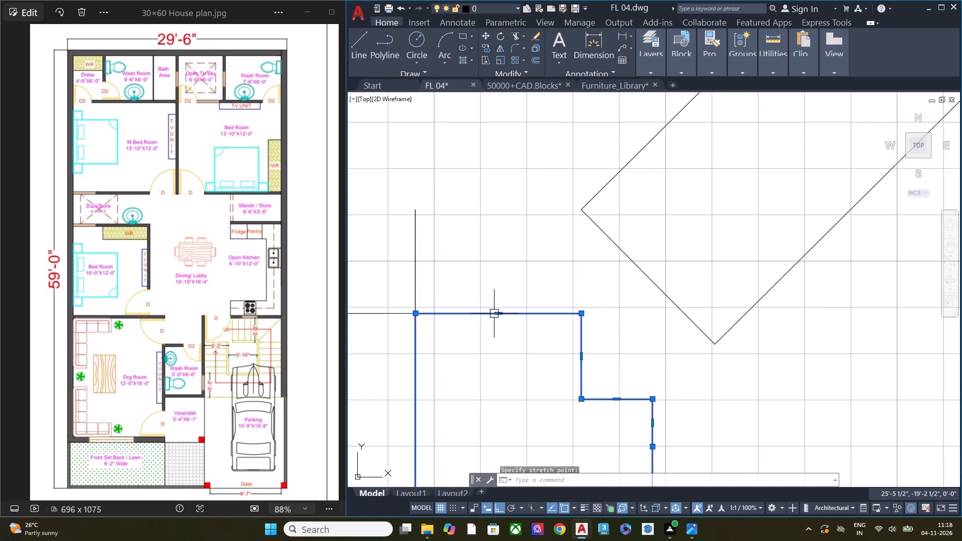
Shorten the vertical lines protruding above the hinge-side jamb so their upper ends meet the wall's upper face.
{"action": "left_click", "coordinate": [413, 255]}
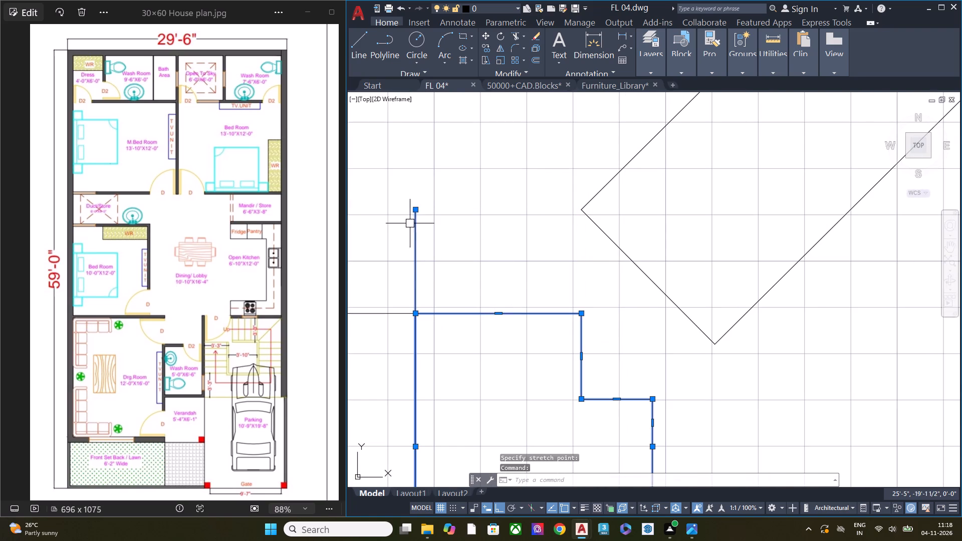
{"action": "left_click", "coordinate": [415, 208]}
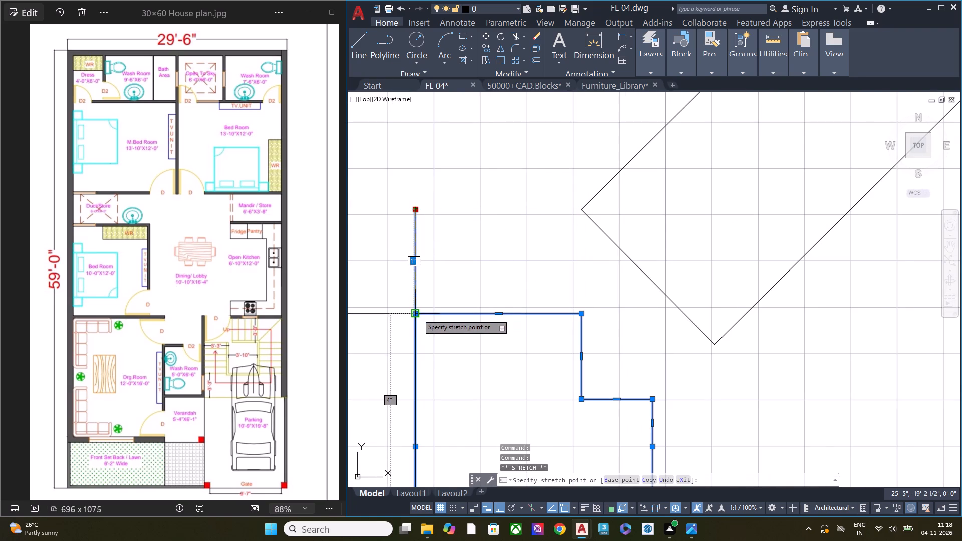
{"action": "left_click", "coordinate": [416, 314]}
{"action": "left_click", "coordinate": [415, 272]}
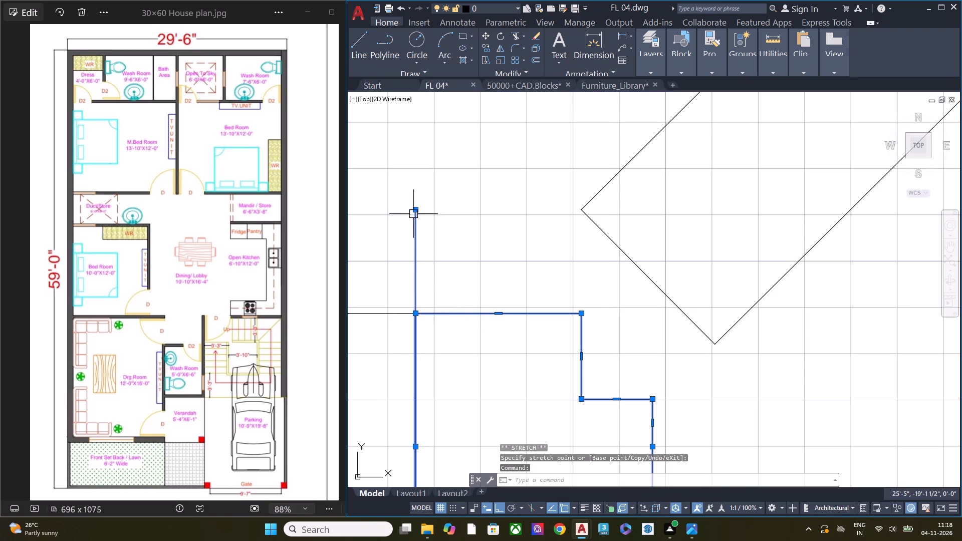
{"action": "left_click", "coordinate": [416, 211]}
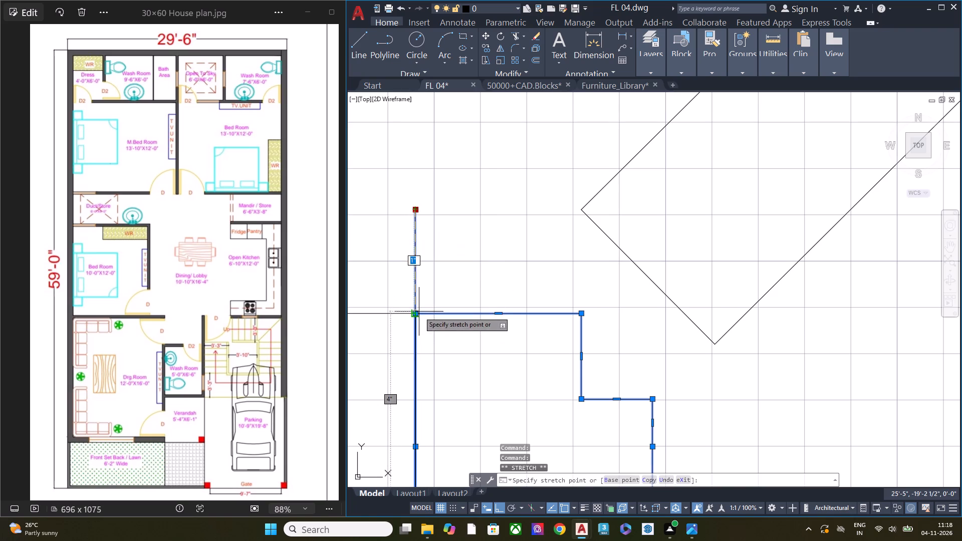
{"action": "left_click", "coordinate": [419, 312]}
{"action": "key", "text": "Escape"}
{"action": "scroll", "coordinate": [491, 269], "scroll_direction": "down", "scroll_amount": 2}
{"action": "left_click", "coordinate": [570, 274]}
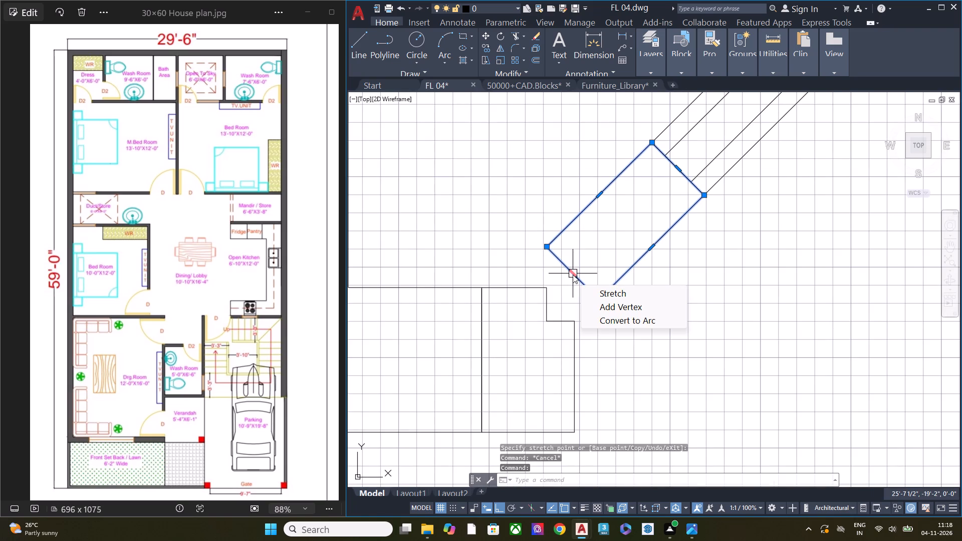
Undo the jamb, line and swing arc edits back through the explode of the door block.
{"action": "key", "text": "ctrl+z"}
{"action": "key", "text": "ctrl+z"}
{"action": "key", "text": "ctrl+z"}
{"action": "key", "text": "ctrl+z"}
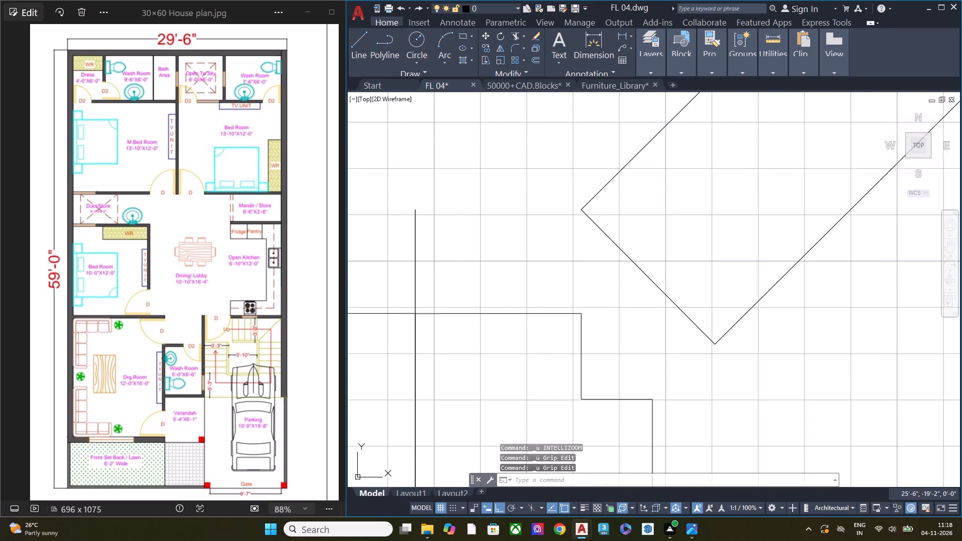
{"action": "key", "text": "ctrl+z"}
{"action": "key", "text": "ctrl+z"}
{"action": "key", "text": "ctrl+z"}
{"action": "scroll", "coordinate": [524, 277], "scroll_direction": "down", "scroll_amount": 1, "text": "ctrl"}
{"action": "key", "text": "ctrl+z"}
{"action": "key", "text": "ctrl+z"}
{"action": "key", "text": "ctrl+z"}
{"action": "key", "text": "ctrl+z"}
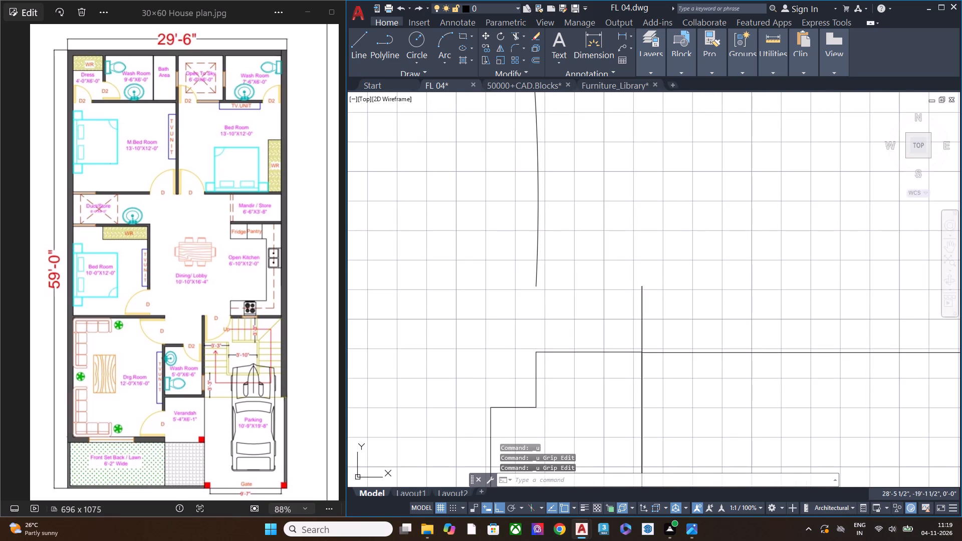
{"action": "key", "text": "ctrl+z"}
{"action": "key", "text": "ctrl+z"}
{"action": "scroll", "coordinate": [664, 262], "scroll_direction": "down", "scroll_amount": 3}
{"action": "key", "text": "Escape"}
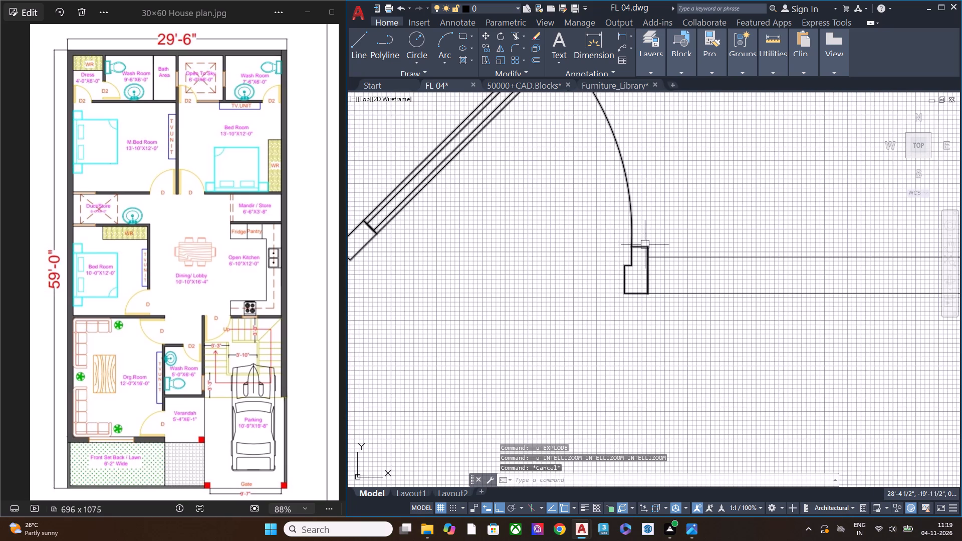
Delete the door block from the bedroom opening beside the vertical partition wall.
{"action": "left_click", "coordinate": [644, 244]}
{"action": "key", "text": "Escape"}
{"action": "scroll", "coordinate": [672, 222], "scroll_direction": "down", "scroll_amount": 2}
{"action": "middle_click_drag", "start_coordinate": [674, 247], "coordinate": [660, 304]}
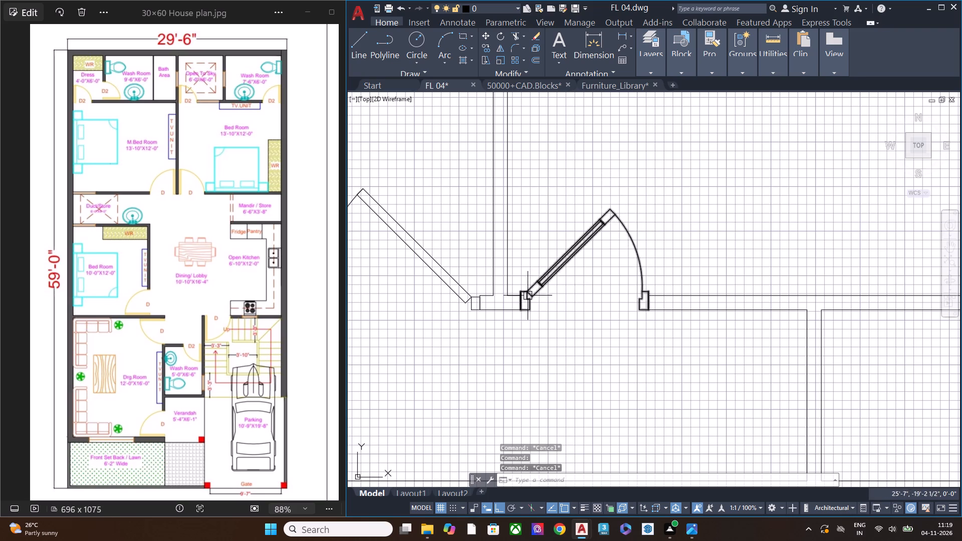
{"action": "scroll", "coordinate": [528, 297], "scroll_direction": "up", "scroll_amount": 1}
{"action": "left_click", "coordinate": [580, 300]}
{"action": "left_click", "coordinate": [532, 192]}
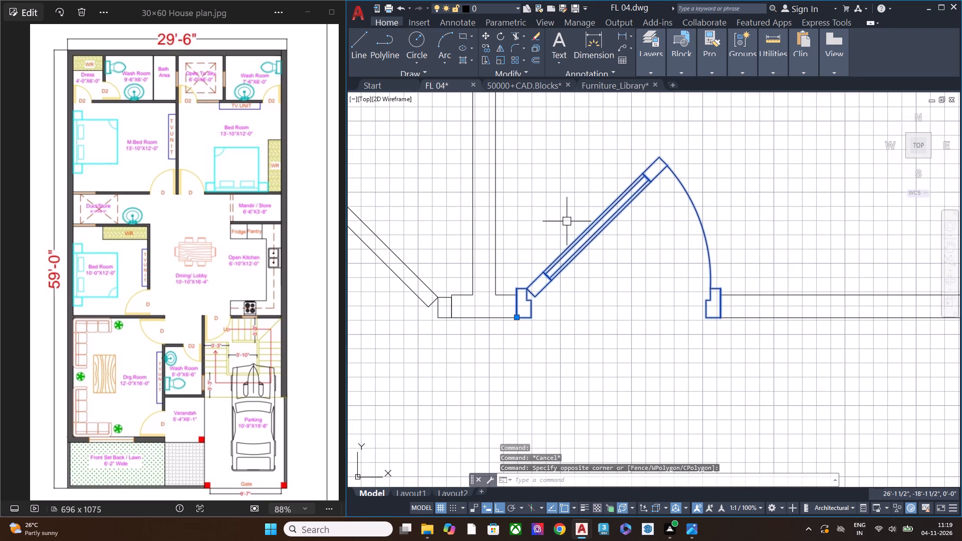
{"action": "key", "text": "Delete"}
Switch to the 50000+CAD.Blocks drawing and examine the single and double door plan blocks around the 28-wide door for a replacement.
{"action": "left_click", "coordinate": [532, 86]}
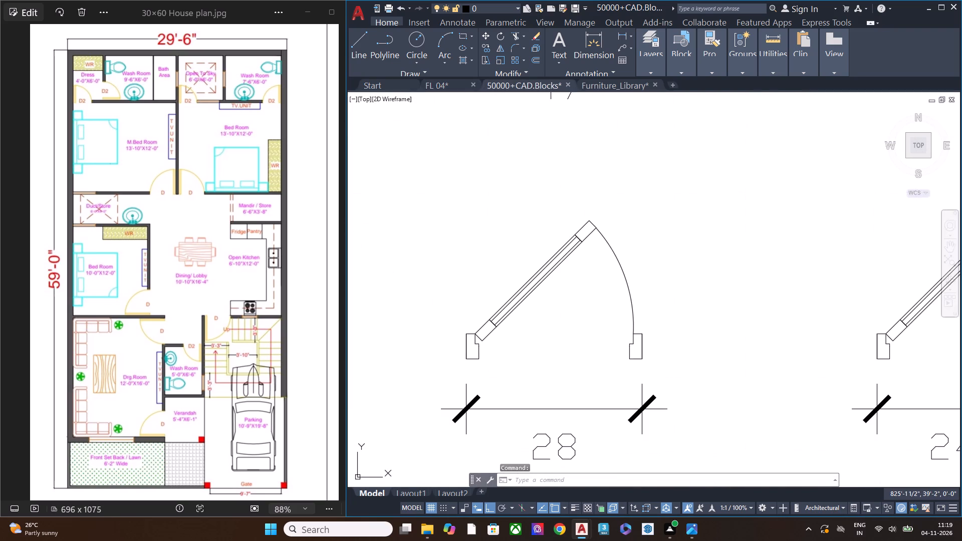
{"action": "scroll", "coordinate": [632, 276], "scroll_direction": "down", "scroll_amount": 3}
{"action": "middle_click_drag", "start_coordinate": [633, 336], "coordinate": [660, 193]}
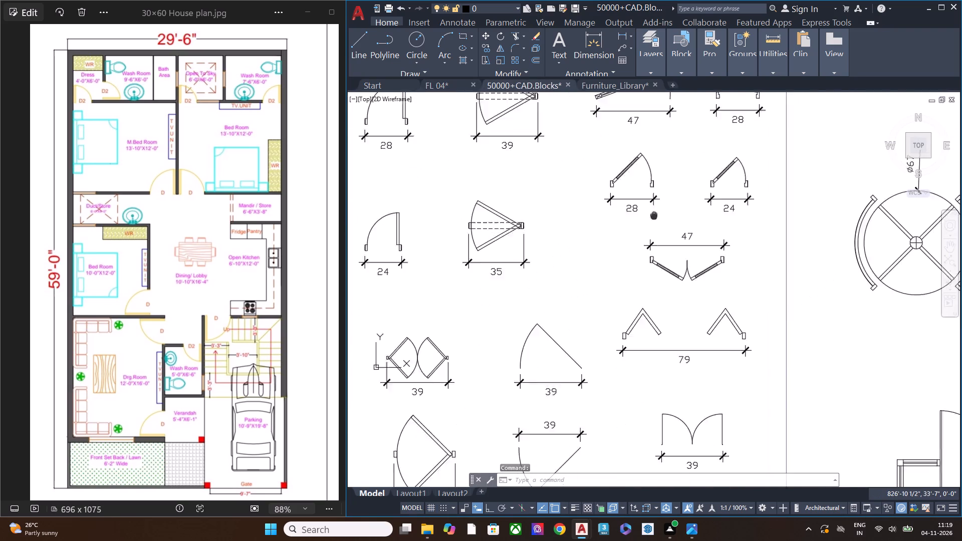
{"action": "middle_click_drag", "start_coordinate": [660, 193], "coordinate": [670, 175]}
{"action": "scroll", "coordinate": [622, 305], "scroll_direction": "down", "scroll_amount": 1}
{"action": "middle_click_drag", "start_coordinate": [597, 341], "coordinate": [612, 258]}
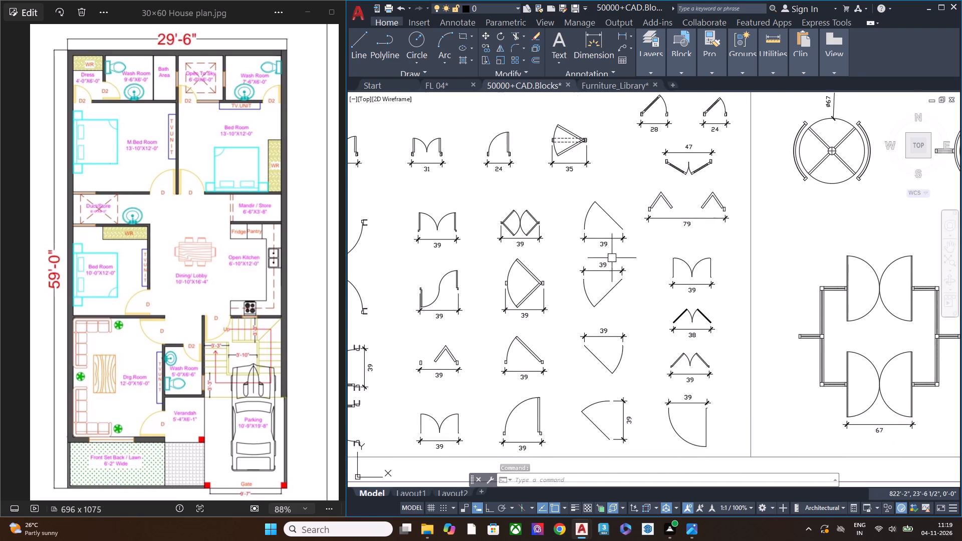
{"action": "scroll", "coordinate": [531, 388], "scroll_direction": "up", "scroll_amount": 1}
{"action": "scroll", "coordinate": [531, 388], "scroll_direction": "down", "scroll_amount": 1}
{"action": "scroll", "coordinate": [531, 388], "scroll_direction": "up", "scroll_amount": 2}
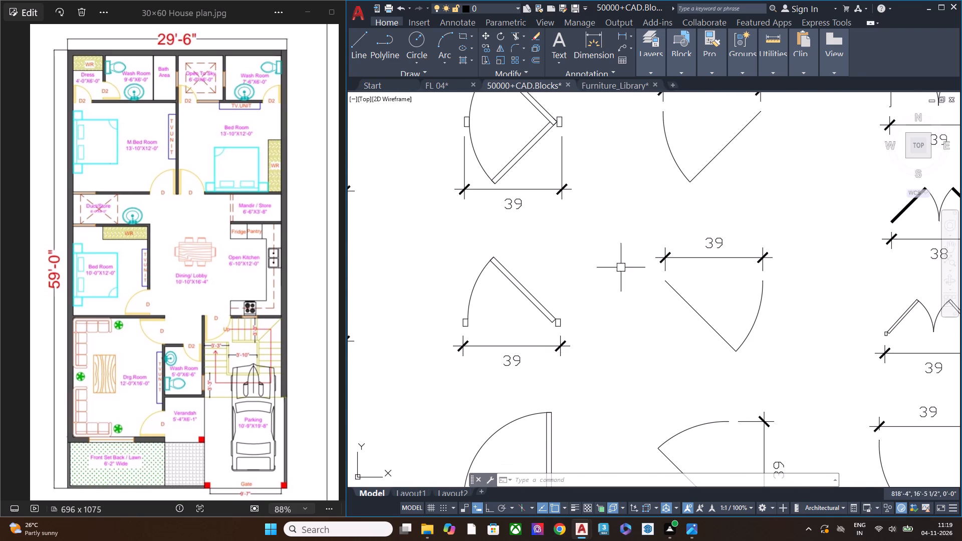
{"action": "scroll", "coordinate": [630, 262], "scroll_direction": "down", "scroll_amount": 1}
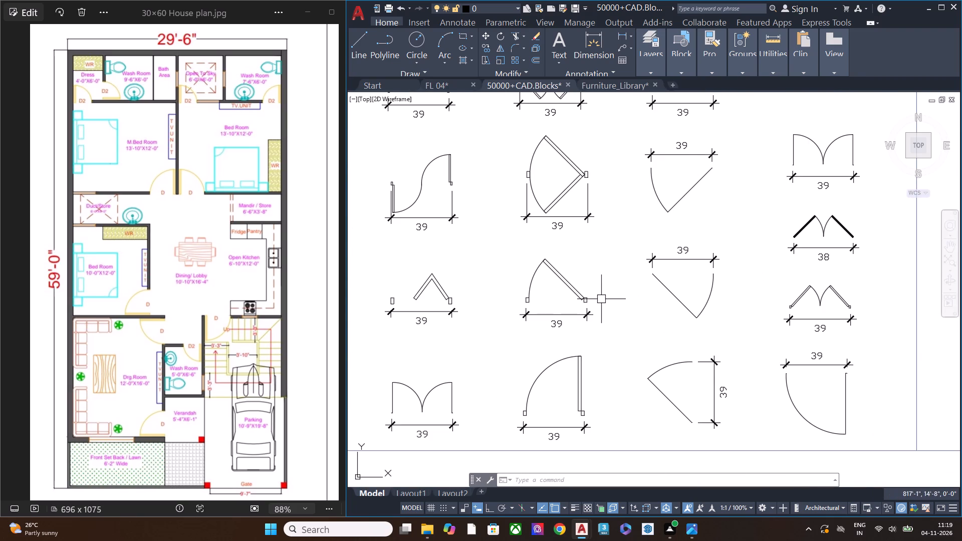
{"action": "scroll", "coordinate": [601, 301], "scroll_direction": "down", "scroll_amount": 2}
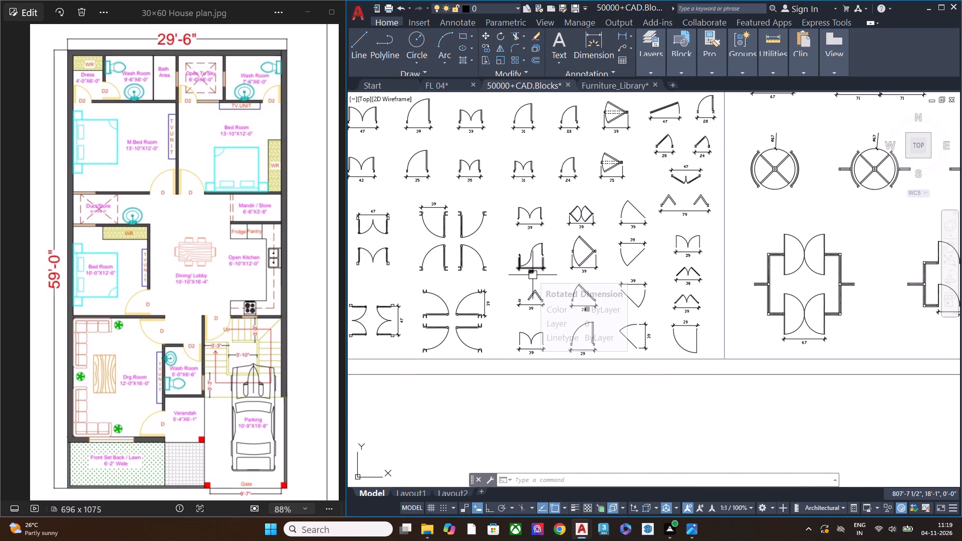
{"action": "middle_click_drag", "start_coordinate": [597, 209], "coordinate": [608, 291]}
{"action": "scroll", "coordinate": [559, 237], "scroll_direction": "up", "scroll_amount": 1}
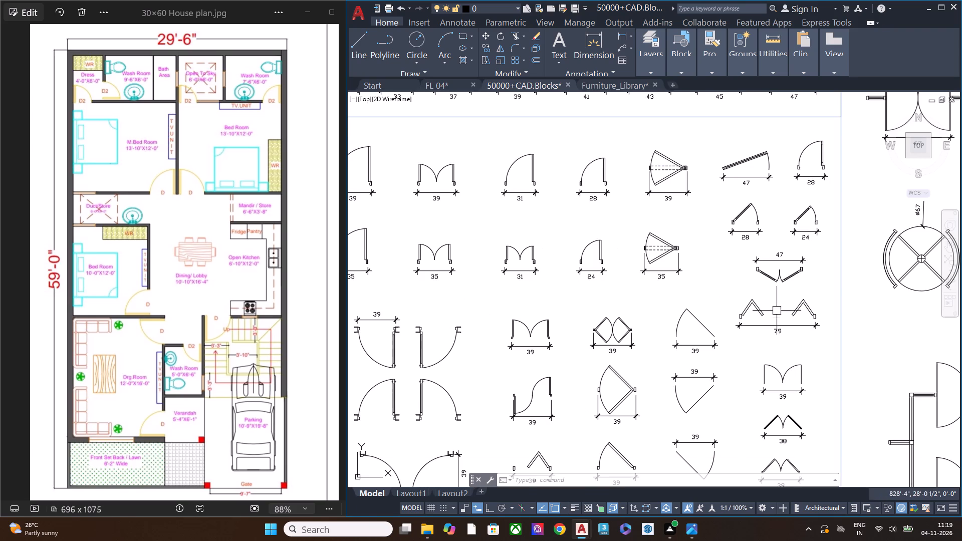
{"action": "scroll", "coordinate": [810, 213], "scroll_direction": "up", "scroll_amount": 4}
{"action": "scroll", "coordinate": [728, 267], "scroll_direction": "down", "scroll_amount": 3}
{"action": "middle_click_drag", "start_coordinate": [720, 368], "coordinate": [778, 228]}
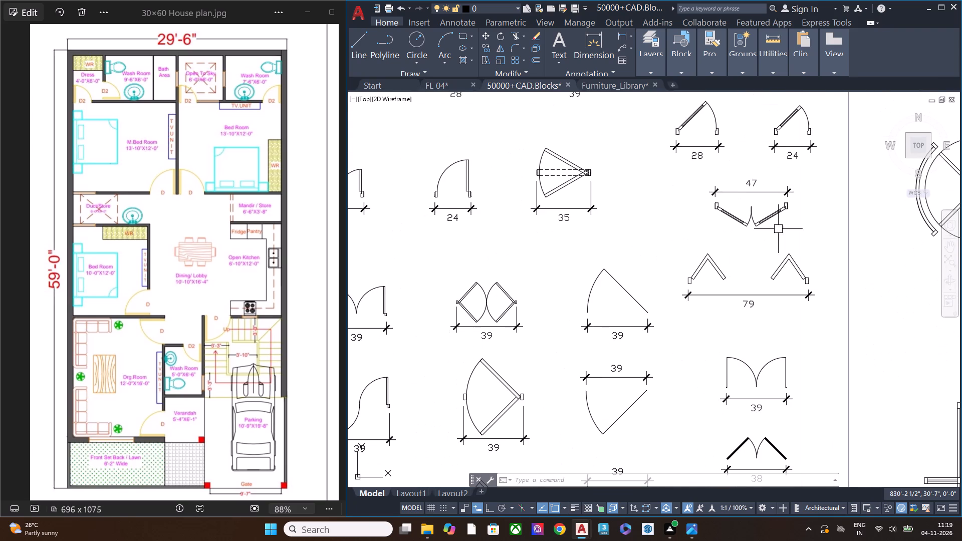
{"action": "middle_click_drag", "start_coordinate": [669, 334], "coordinate": [741, 169]}
{"action": "middle_click_drag", "start_coordinate": [594, 345], "coordinate": [661, 196]}
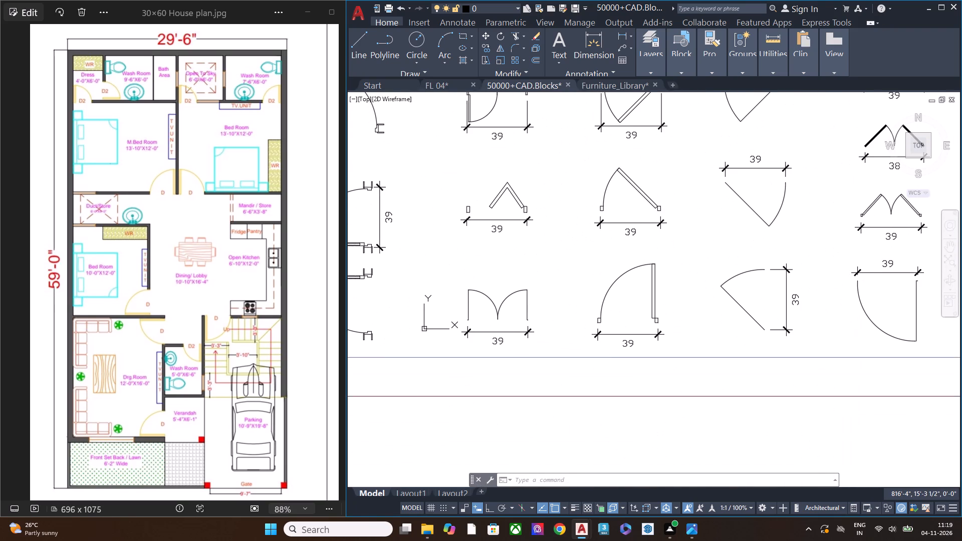
{"action": "scroll", "coordinate": [536, 280], "scroll_direction": "down", "scroll_amount": 1}
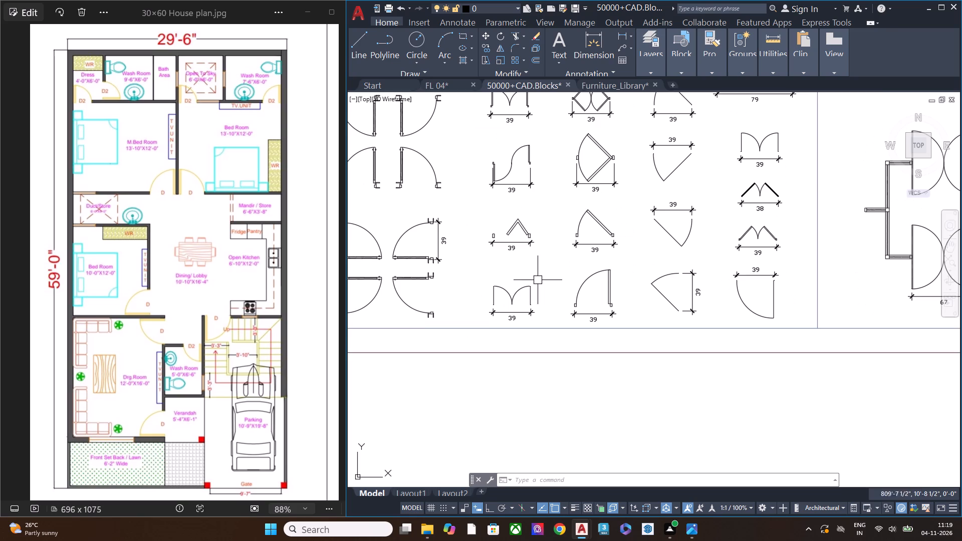
{"action": "middle_click_drag", "start_coordinate": [547, 301], "coordinate": [555, 348]}
{"action": "scroll", "coordinate": [616, 282], "scroll_direction": "up", "scroll_amount": 2}
{"action": "scroll", "coordinate": [616, 282], "scroll_direction": "down", "scroll_amount": 1}
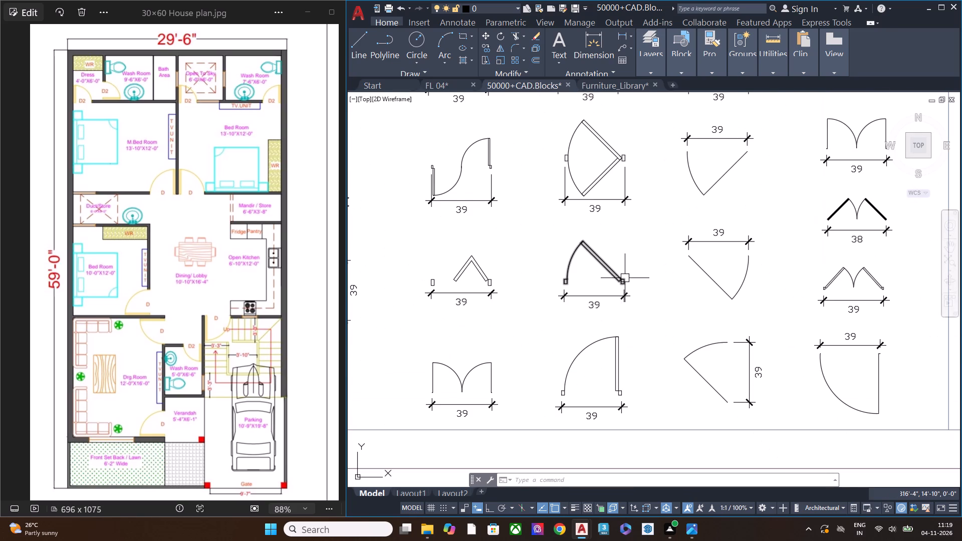
{"action": "scroll", "coordinate": [638, 252], "scroll_direction": "down", "scroll_amount": 2}
{"action": "middle_click_drag", "start_coordinate": [661, 277], "coordinate": [643, 410]}
{"action": "scroll", "coordinate": [722, 238], "scroll_direction": "up", "scroll_amount": 4}
{"action": "scroll", "coordinate": [704, 249], "scroll_direction": "down", "scroll_amount": 3}
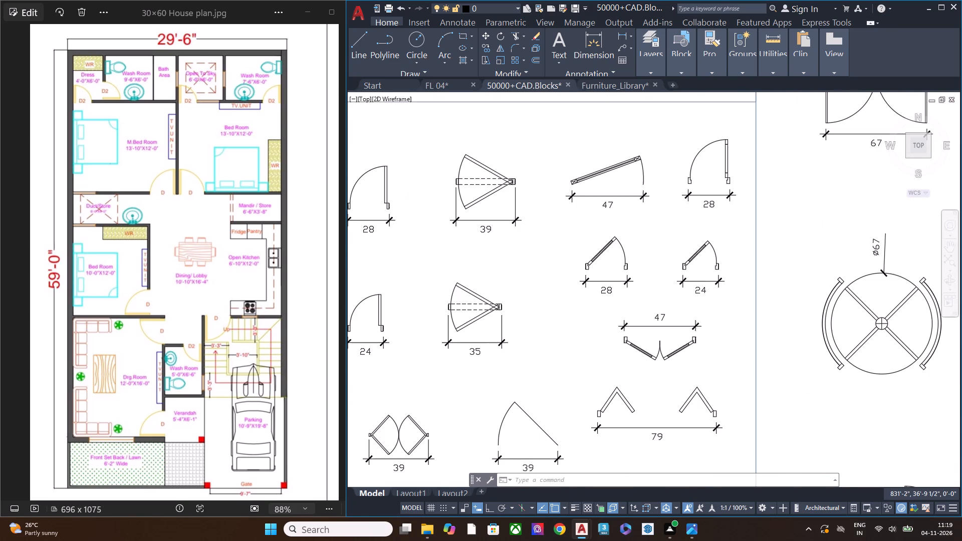
Examine the other door plan groups in the block library, including the paired swing doors dimensioned 30 and 47.
{"action": "scroll", "coordinate": [704, 249], "scroll_direction": "down", "scroll_amount": 2}
{"action": "middle_click_drag", "start_coordinate": [753, 243], "coordinate": [596, 384]}
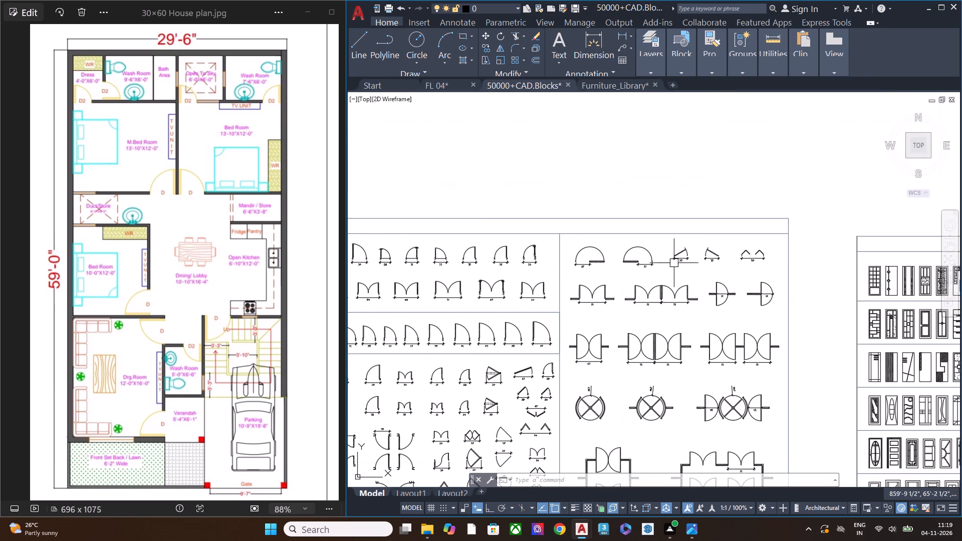
{"action": "scroll", "coordinate": [681, 258], "scroll_direction": "up", "scroll_amount": 4}
{"action": "scroll", "coordinate": [668, 268], "scroll_direction": "down", "scroll_amount": 3}
{"action": "scroll", "coordinate": [658, 275], "scroll_direction": "up", "scroll_amount": 1}
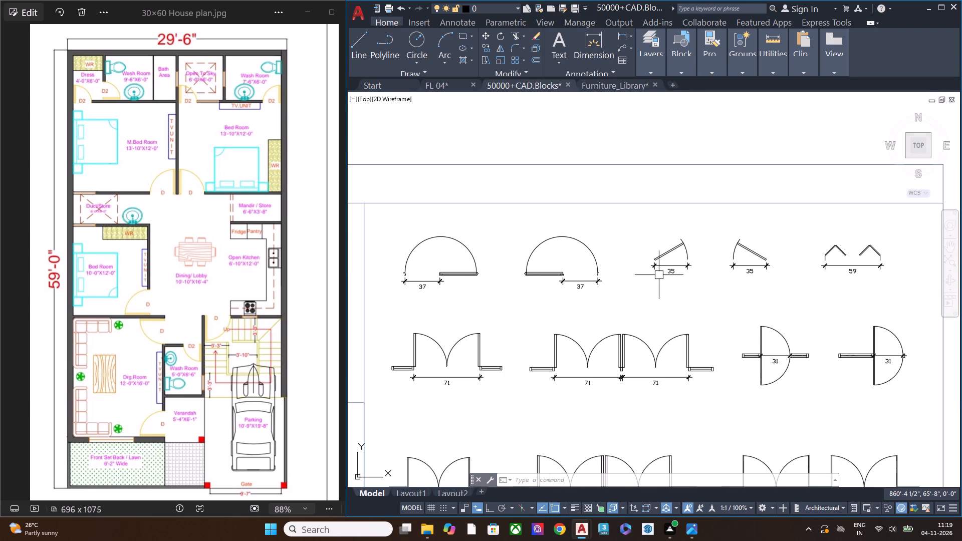
{"action": "scroll", "coordinate": [498, 308], "scroll_direction": "down", "scroll_amount": 3}
{"action": "middle_click_drag", "start_coordinate": [474, 321], "coordinate": [688, 255]}
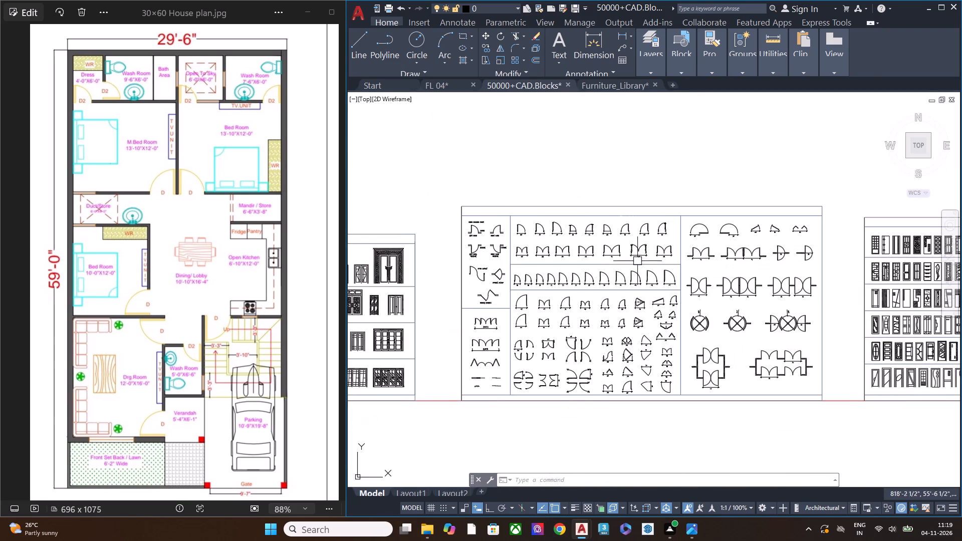
{"action": "scroll", "coordinate": [491, 376], "scroll_direction": "up", "scroll_amount": 4}
{"action": "scroll", "coordinate": [524, 337], "scroll_direction": "down", "scroll_amount": 2}
{"action": "scroll", "coordinate": [604, 368], "scroll_direction": "up", "scroll_amount": 5}
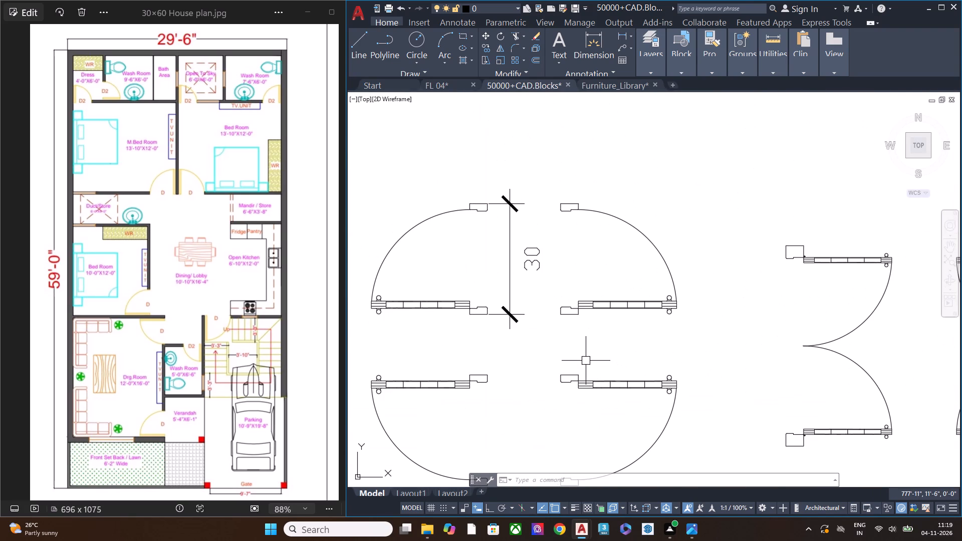
{"action": "scroll", "coordinate": [559, 325], "scroll_direction": "down", "scroll_amount": 1}
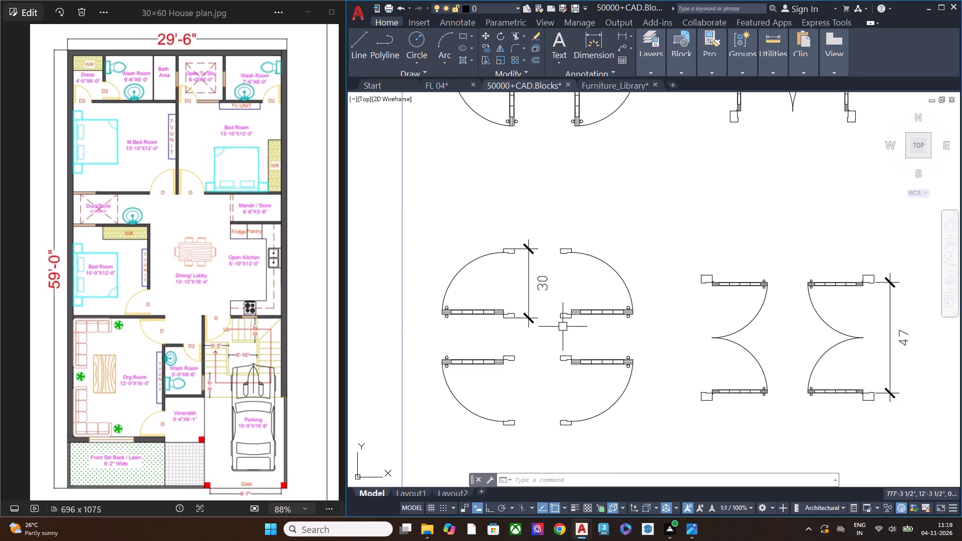
{"action": "middle_click_drag", "start_coordinate": [634, 386], "coordinate": [651, 269]}
{"action": "scroll", "coordinate": [547, 321], "scroll_direction": "up", "scroll_amount": 2}
{"action": "scroll", "coordinate": [547, 320], "scroll_direction": "down", "scroll_amount": 2}
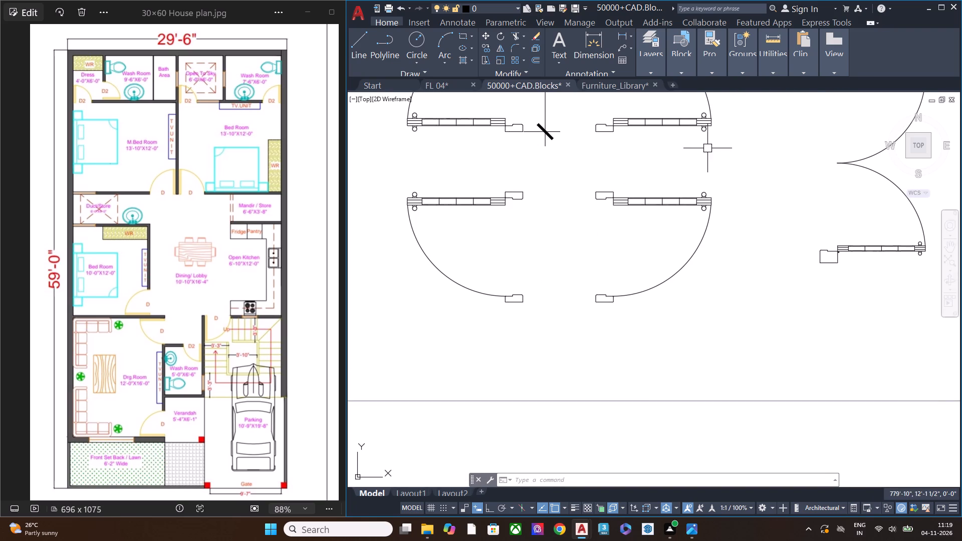
Measure the width of the jamb on the lower swing door in the block library.
{"action": "left_click", "coordinate": [783, 62]}
{"action": "left_click", "coordinate": [783, 105]}
{"action": "left_click", "coordinate": [774, 155]}
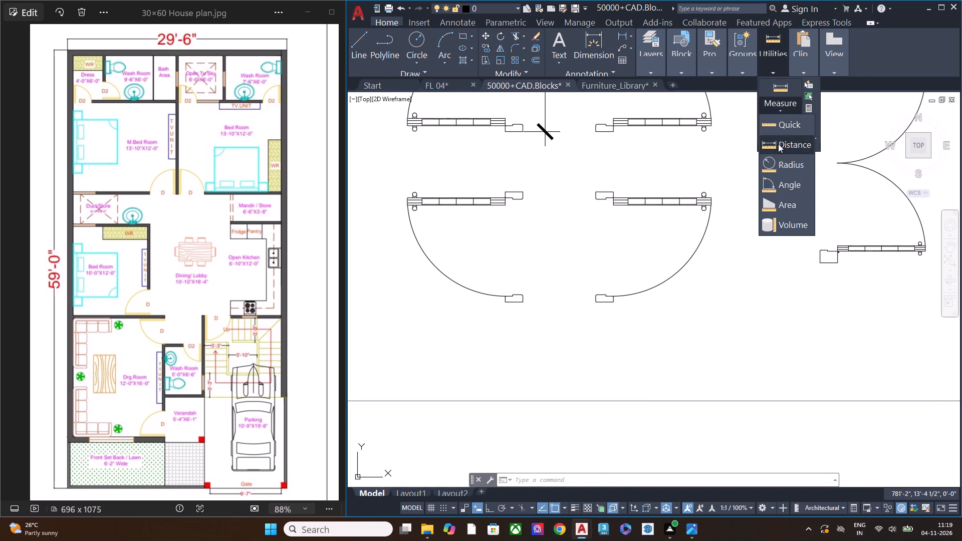
{"action": "left_click", "coordinate": [778, 144]}
{"action": "scroll", "coordinate": [502, 307], "scroll_direction": "up", "scroll_amount": 2}
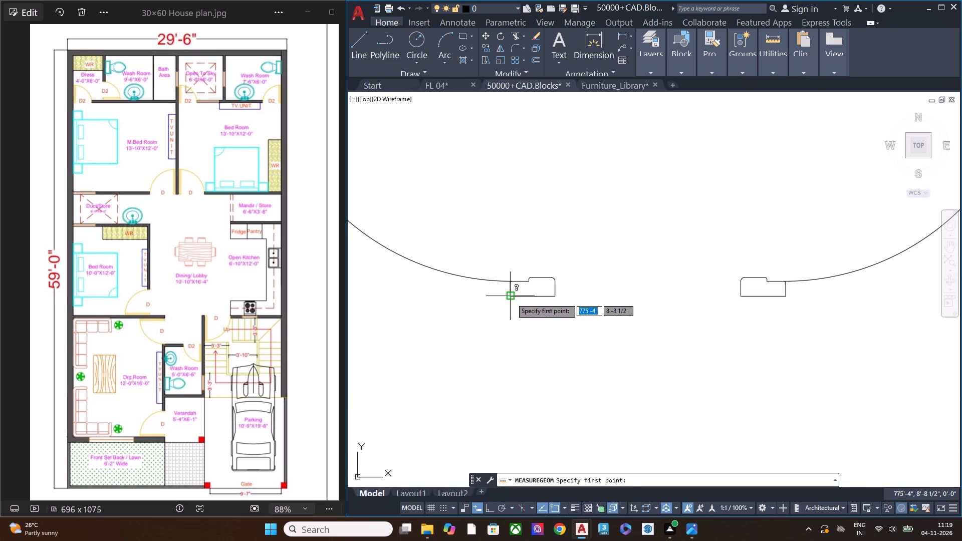
{"action": "left_click", "coordinate": [511, 298]}
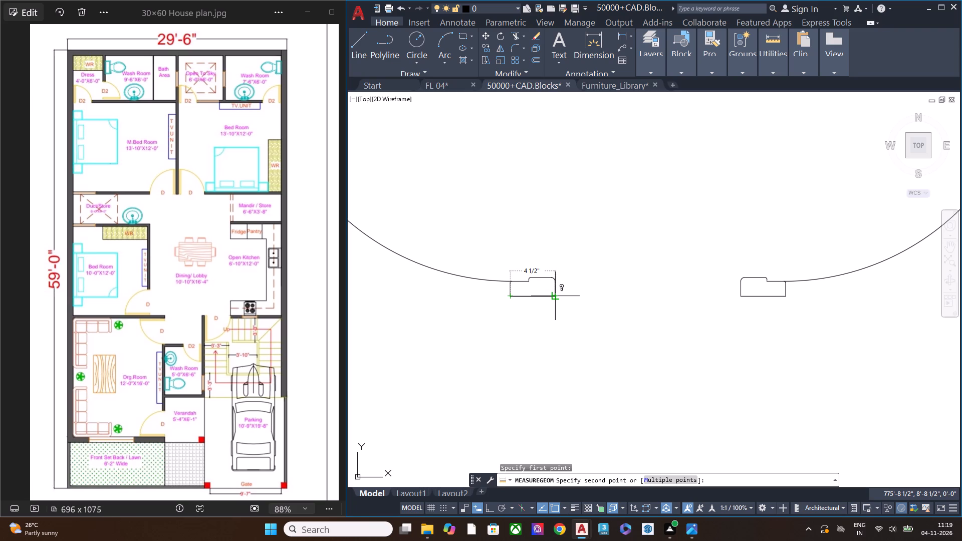
{"action": "key", "text": "Escape"}
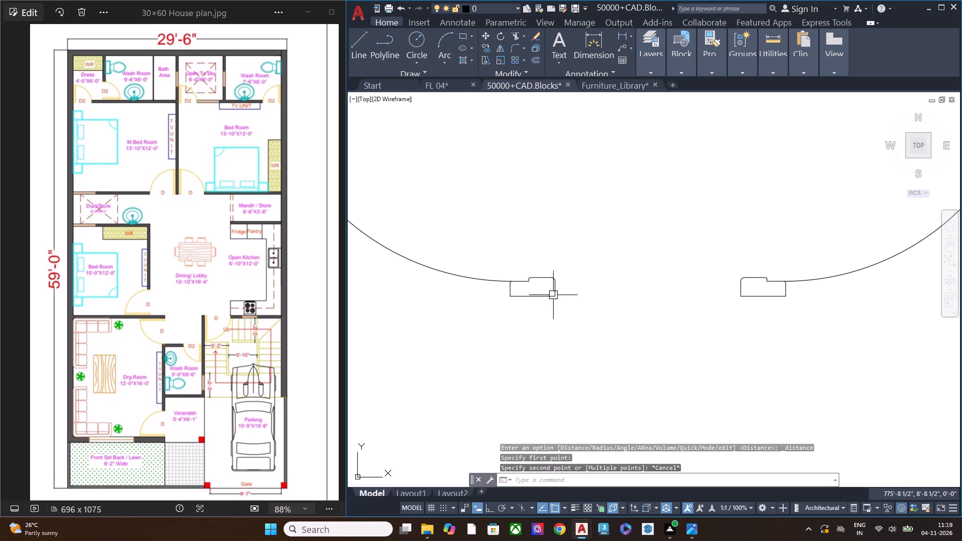
Examine the neighbouring groups of dimensioned door plan blocks for a single-leaf door with plain rectangular jambs.
{"action": "scroll", "coordinate": [517, 322], "scroll_direction": "down", "scroll_amount": 5}
{"action": "middle_click_drag", "start_coordinate": [658, 345], "coordinate": [430, 356]}
{"action": "scroll", "coordinate": [506, 348], "scroll_direction": "down", "scroll_amount": 1}
{"action": "scroll", "coordinate": [574, 344], "scroll_direction": "down", "scroll_amount": 1}
{"action": "scroll", "coordinate": [574, 344], "scroll_direction": "up", "scroll_amount": 3}
{"action": "middle_click_drag", "start_coordinate": [595, 308], "coordinate": [569, 328]}
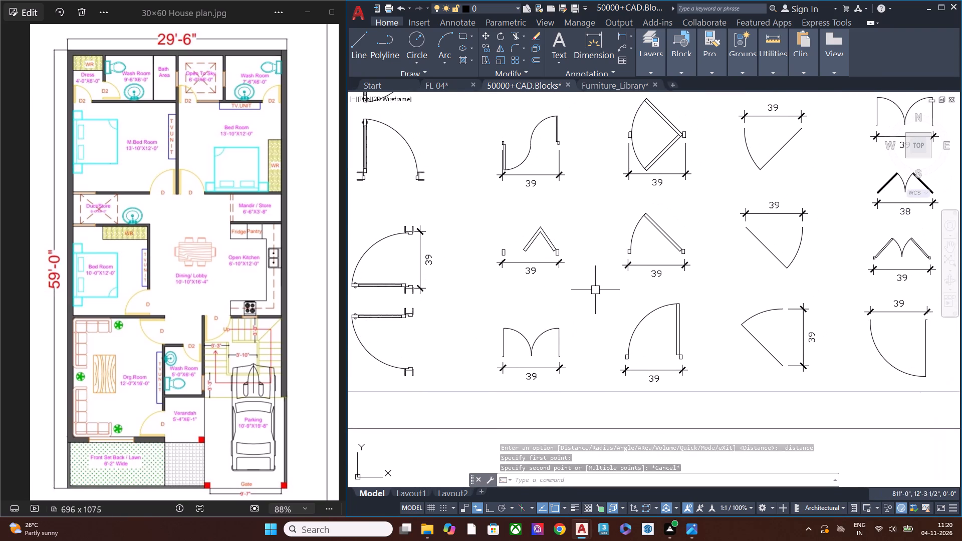
{"action": "scroll", "coordinate": [598, 277], "scroll_direction": "down", "scroll_amount": 5}
{"action": "middle_click_drag", "start_coordinate": [614, 285], "coordinate": [618, 313]}
{"action": "scroll", "coordinate": [618, 313], "scroll_direction": "up", "scroll_amount": 1}
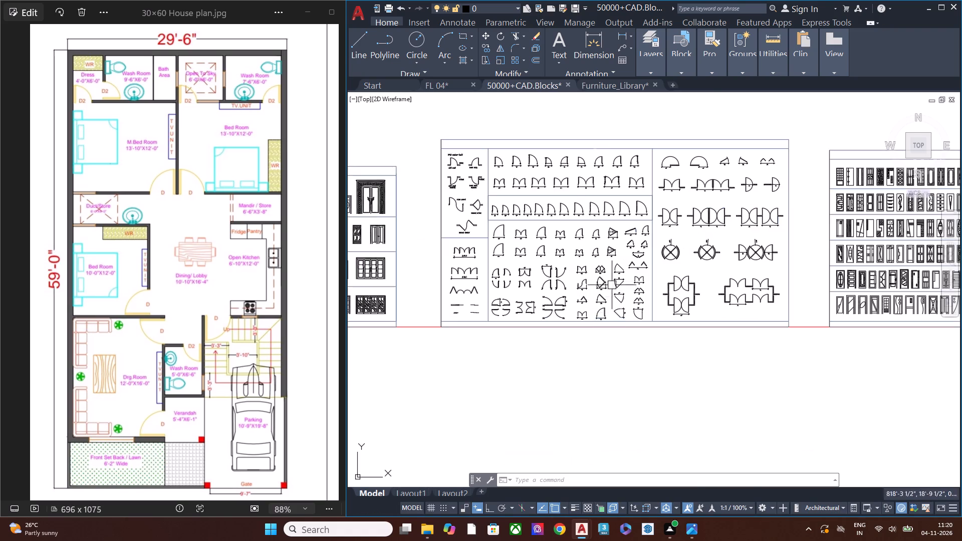
{"action": "scroll", "coordinate": [619, 273], "scroll_direction": "up", "scroll_amount": 4}
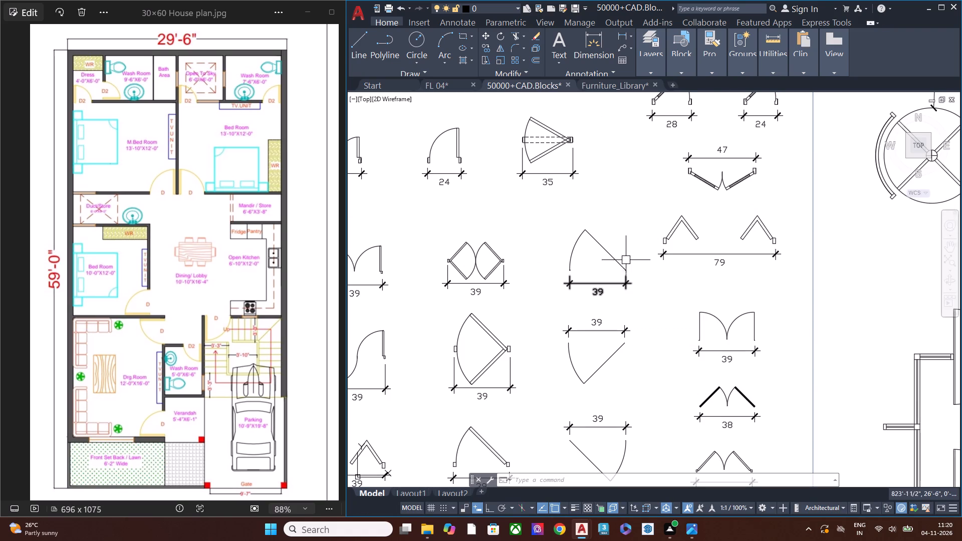
{"action": "scroll", "coordinate": [615, 224], "scroll_direction": "up", "scroll_amount": 1}
{"action": "middle_click_drag", "start_coordinate": [619, 238], "coordinate": [638, 344]}
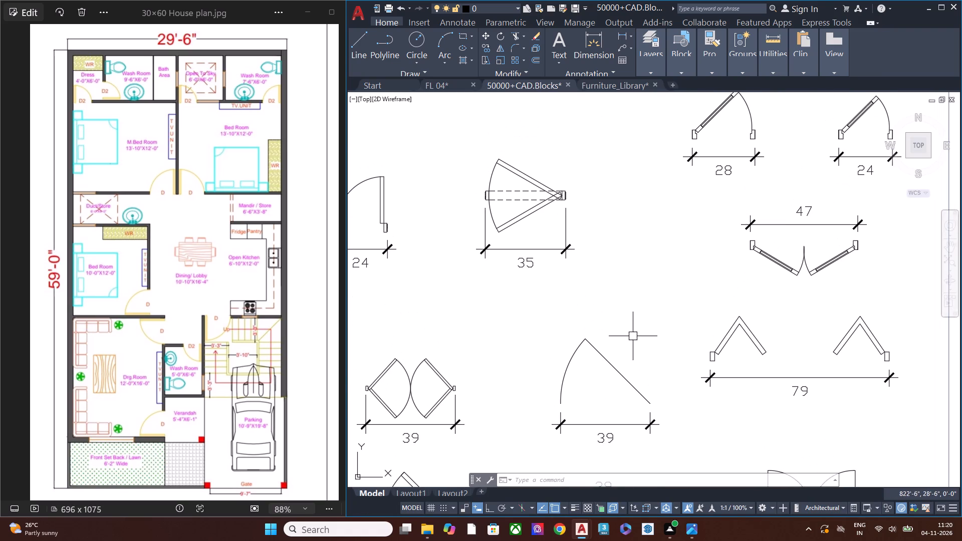
{"action": "scroll", "coordinate": [632, 342], "scroll_direction": "down", "scroll_amount": 1}
{"action": "middle_click_drag", "start_coordinate": [613, 392], "coordinate": [658, 280]}
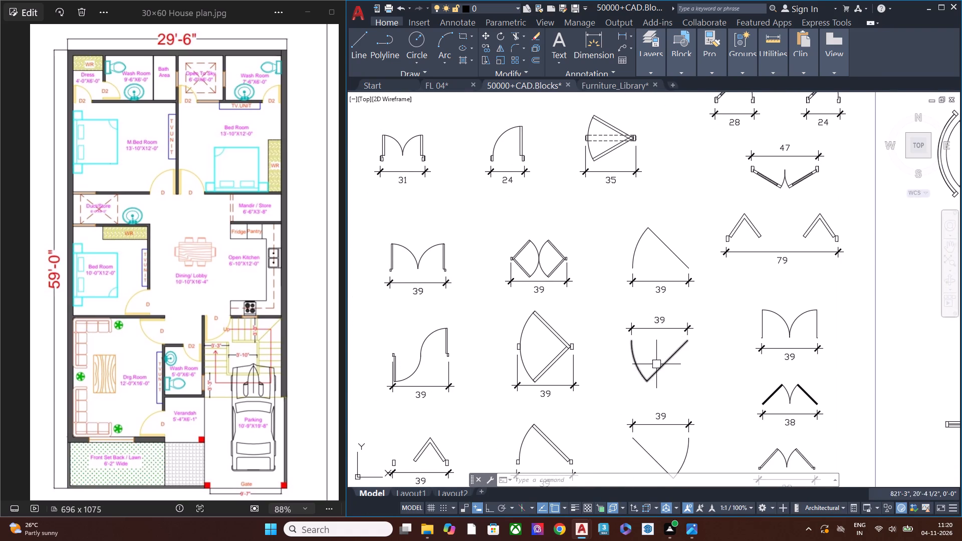
{"action": "middle_click_drag", "start_coordinate": [626, 379], "coordinate": [682, 279]}
{"action": "scroll", "coordinate": [606, 362], "scroll_direction": "up", "scroll_amount": 5}
{"action": "scroll", "coordinate": [673, 363], "scroll_direction": "down", "scroll_amount": 2}
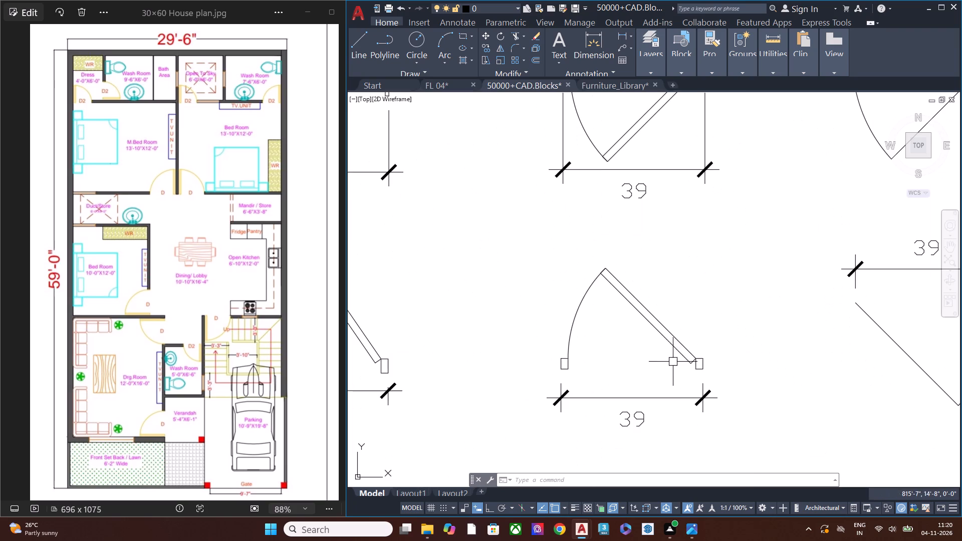
{"action": "scroll", "coordinate": [655, 349], "scroll_direction": "down", "scroll_amount": 2}
{"action": "middle_click_drag", "start_coordinate": [662, 342], "coordinate": [617, 259]}
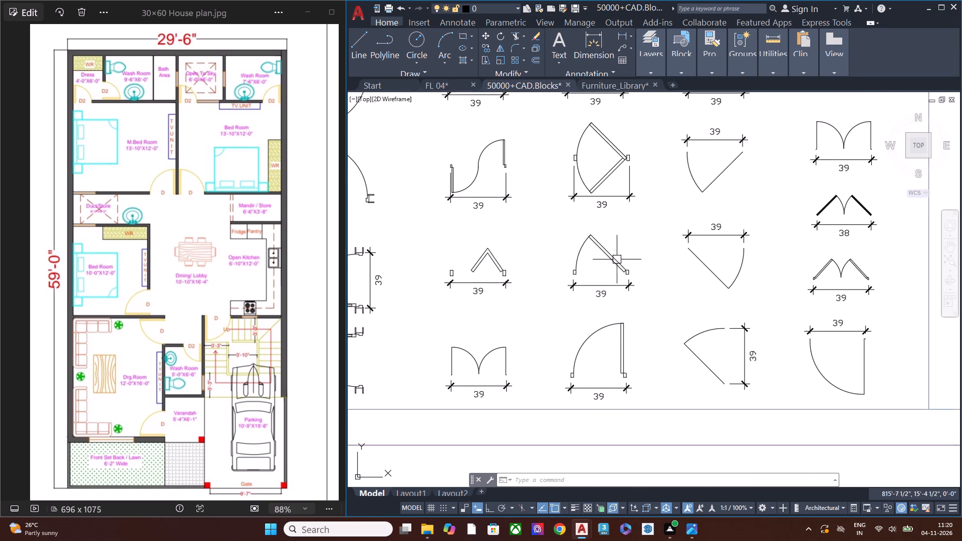
Copy the 39-wide single door with the angled leaf and its dimension into FL 04 at the bedroom opening beside the partition wall.
{"action": "scroll", "coordinate": [604, 256], "scroll_direction": "up", "scroll_amount": 2}
{"action": "left_click", "coordinate": [687, 304]}
{"action": "left_click", "coordinate": [612, 259]}
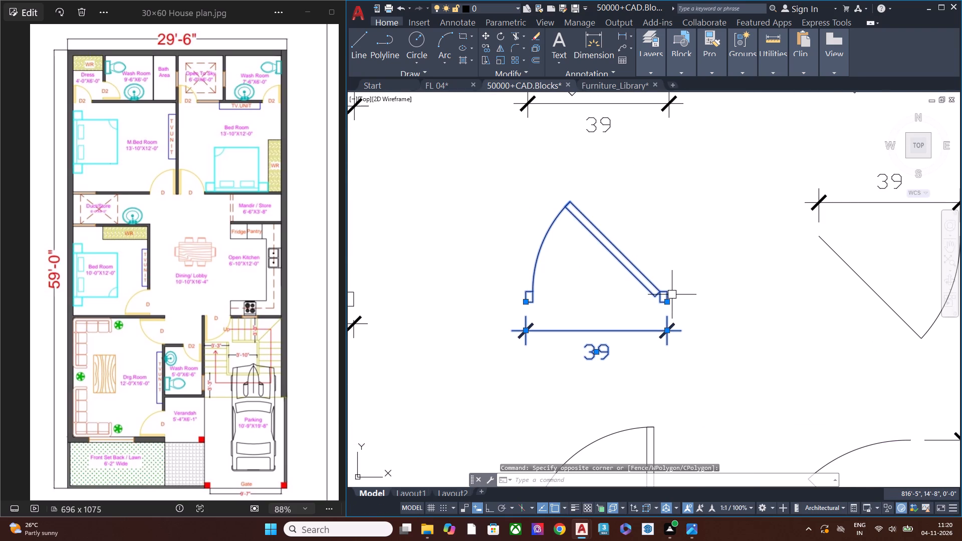
{"action": "key", "text": "ctrl+c"}
{"action": "left_click", "coordinate": [453, 88]}
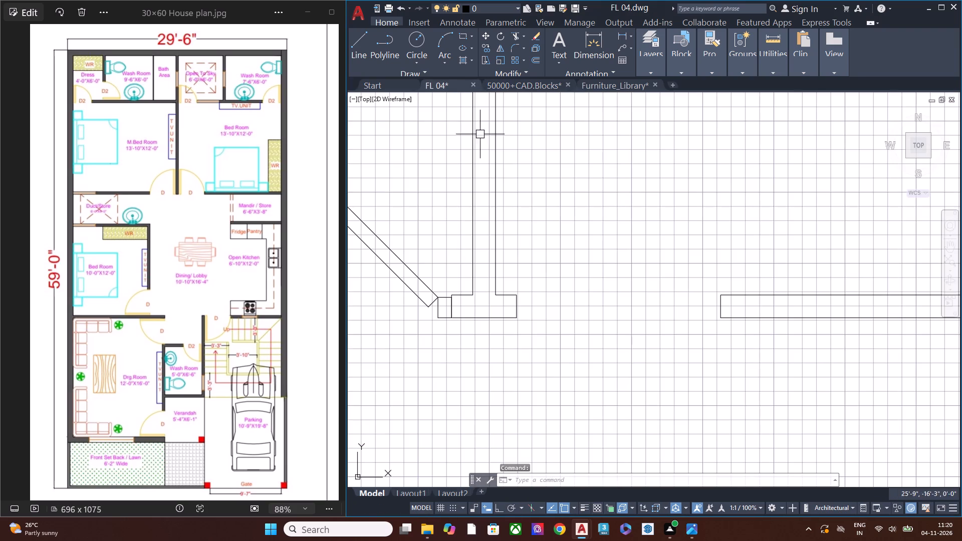
{"action": "key", "text": "ctrl+v"}
{"action": "scroll", "coordinate": [534, 340], "scroll_direction": "down", "scroll_amount": 1}
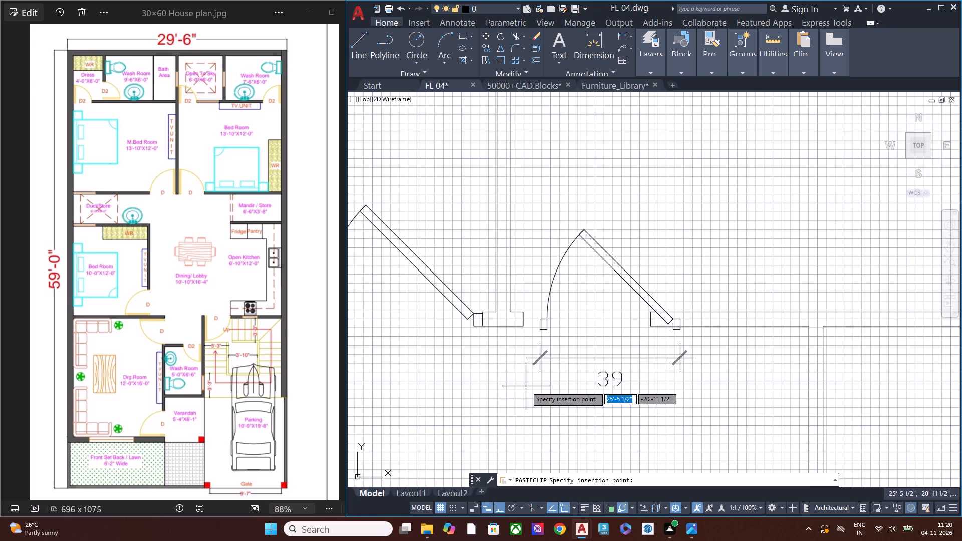
{"action": "left_click", "coordinate": [501, 391]}
Delete the 39 dimension pasted below the door block.
{"action": "left_click", "coordinate": [610, 399]}
{"action": "left_click", "coordinate": [590, 353]}
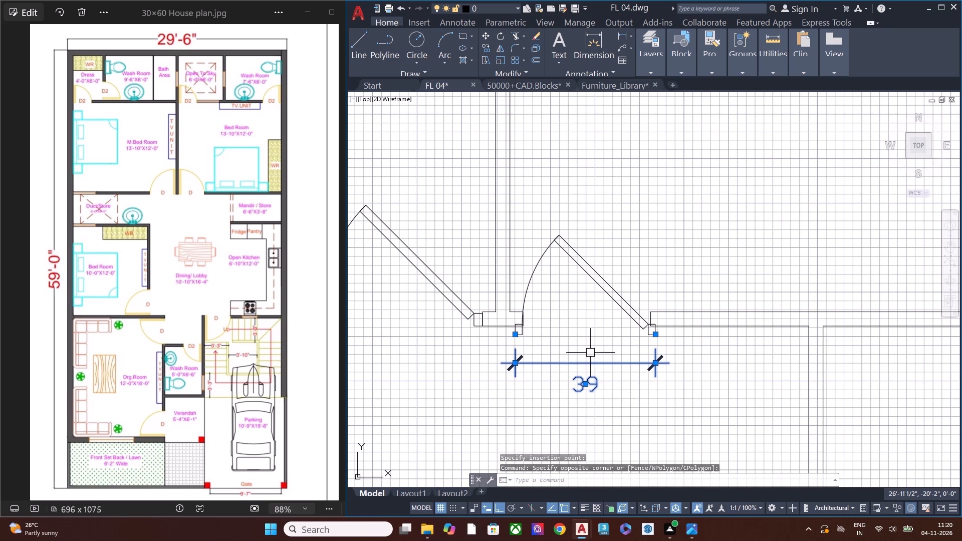
{"action": "key", "text": "Delete"}
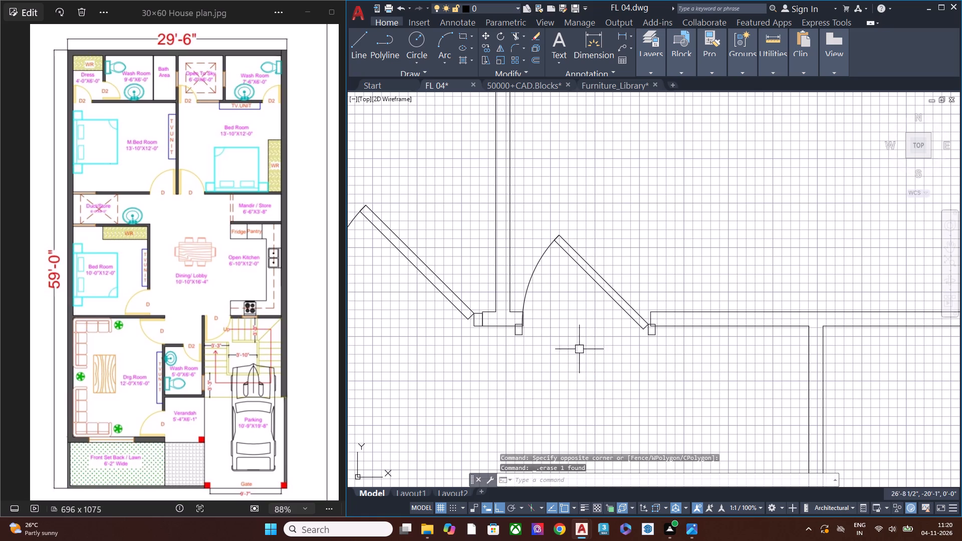
Scale the pasted door block down to about 2'-10" overall, using a base point between its jambs.
{"action": "scroll", "coordinate": [586, 312], "scroll_direction": "up", "scroll_amount": 1}
{"action": "left_click_drag", "start_coordinate": [612, 306], "coordinate": [611, 295]}
{"action": "left_click", "coordinate": [582, 225]}
{"action": "key", "text": "s"}
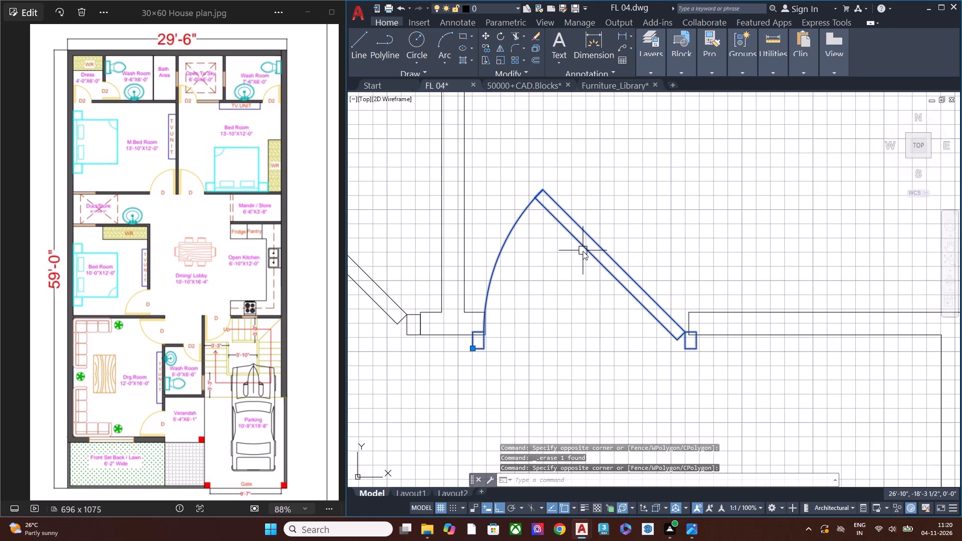
{"action": "key", "text": "c"}
{"action": "left_click", "coordinate": [606, 276]}
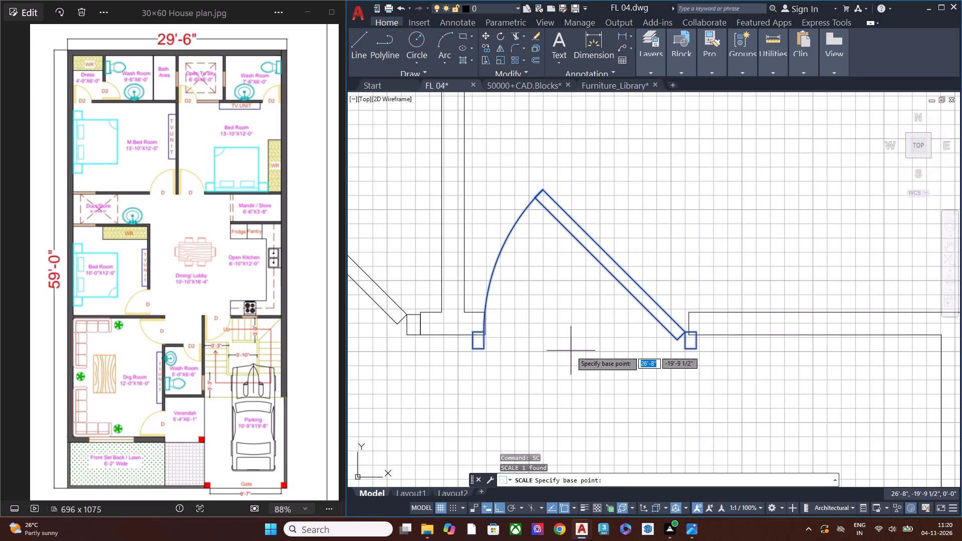
{"action": "left_click", "coordinate": [581, 340]}
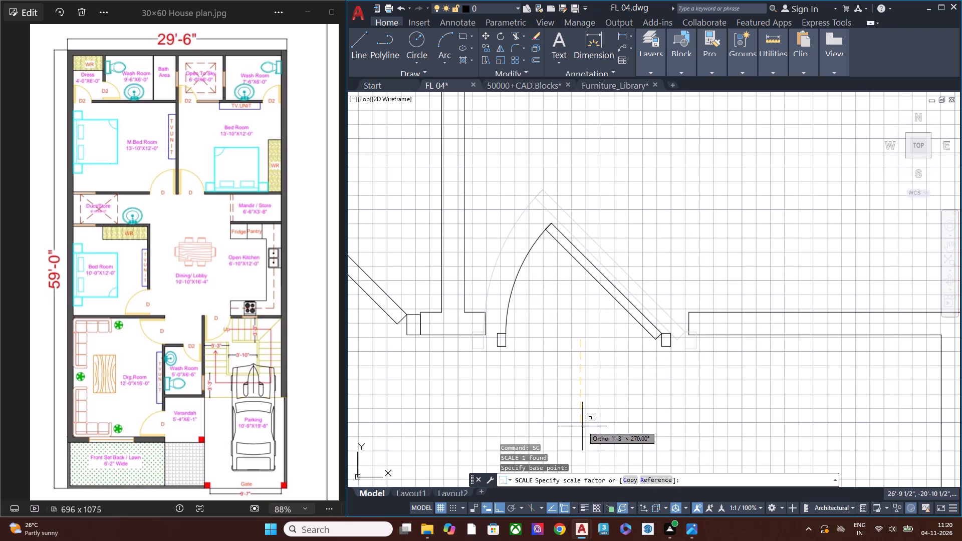
{"action": "middle_click_drag", "start_coordinate": [590, 407], "coordinate": [632, 285]}
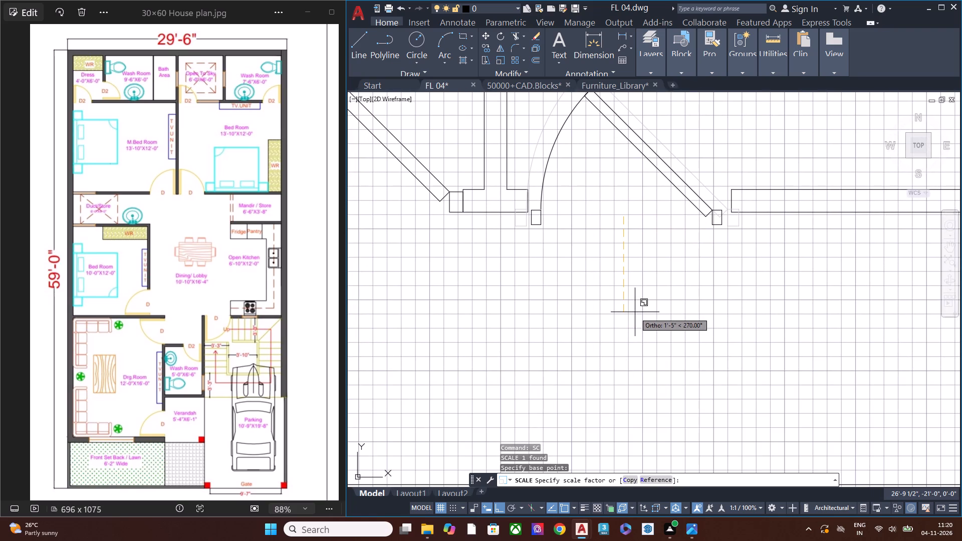
{"action": "left_click", "coordinate": [635, 314]}
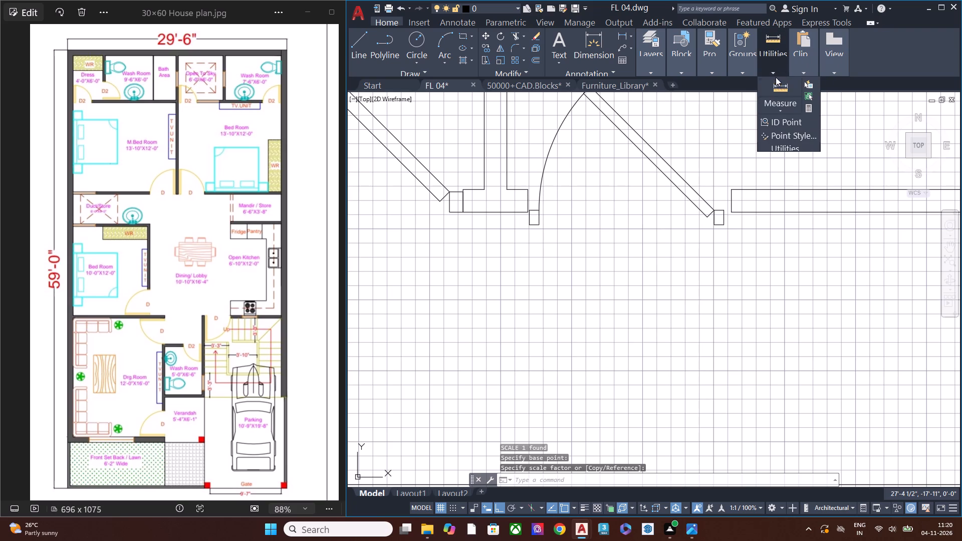
Measure the scaled door block's overall width between the outer lower corners of its jambs.
{"action": "left_click", "coordinate": [774, 106]}
{"action": "left_click", "coordinate": [794, 146]}
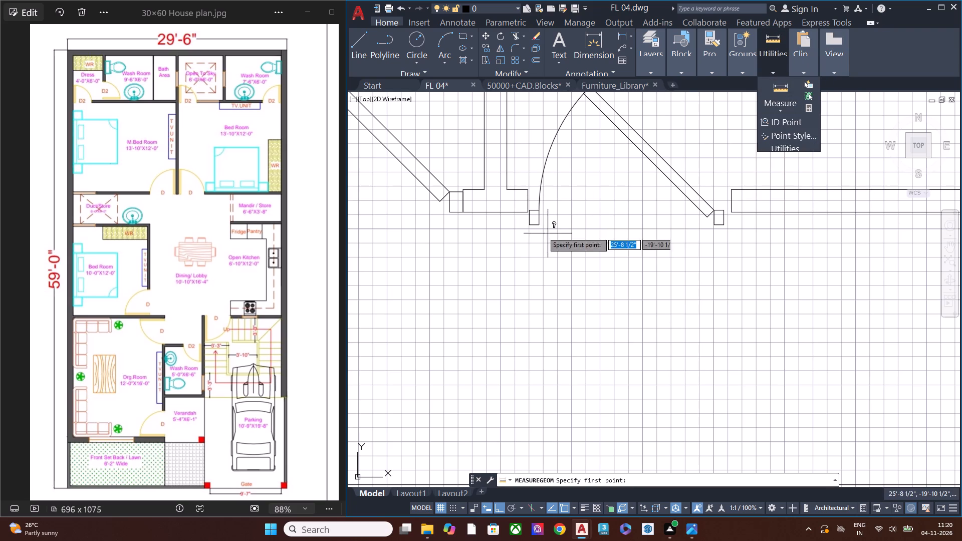
{"action": "scroll", "coordinate": [540, 222], "scroll_direction": "up", "scroll_amount": 1}
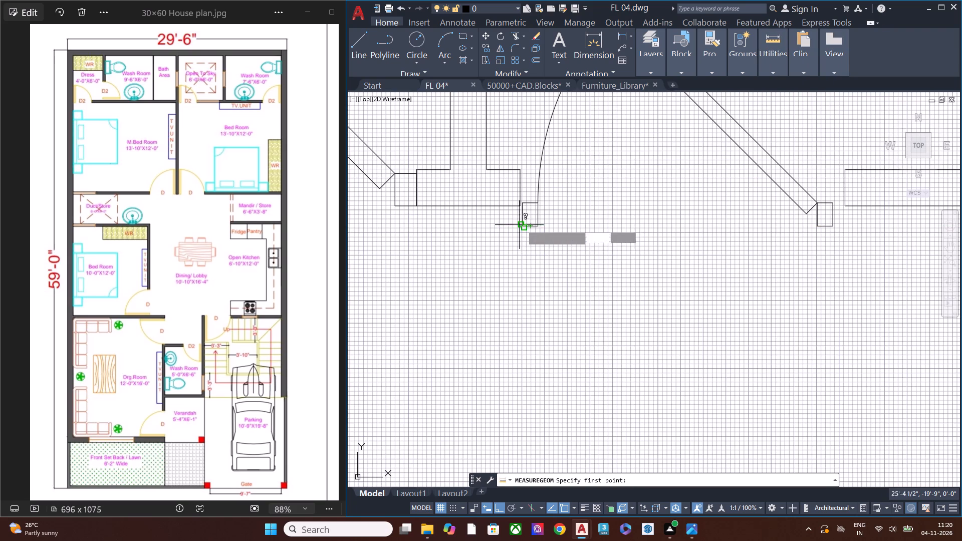
{"action": "scroll", "coordinate": [528, 220], "scroll_direction": "up", "scroll_amount": 2}
{"action": "left_click", "coordinate": [515, 236]}
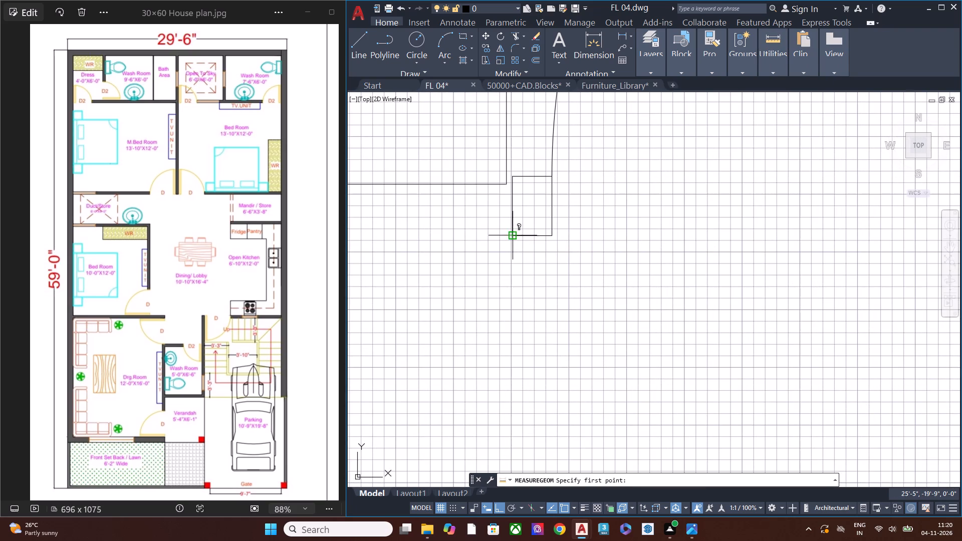
{"action": "scroll", "coordinate": [477, 281], "scroll_direction": "down", "scroll_amount": 1}
{"action": "scroll", "coordinate": [587, 294], "scroll_direction": "down", "scroll_amount": 3}
{"action": "scroll", "coordinate": [632, 287], "scroll_direction": "up", "scroll_amount": 2}
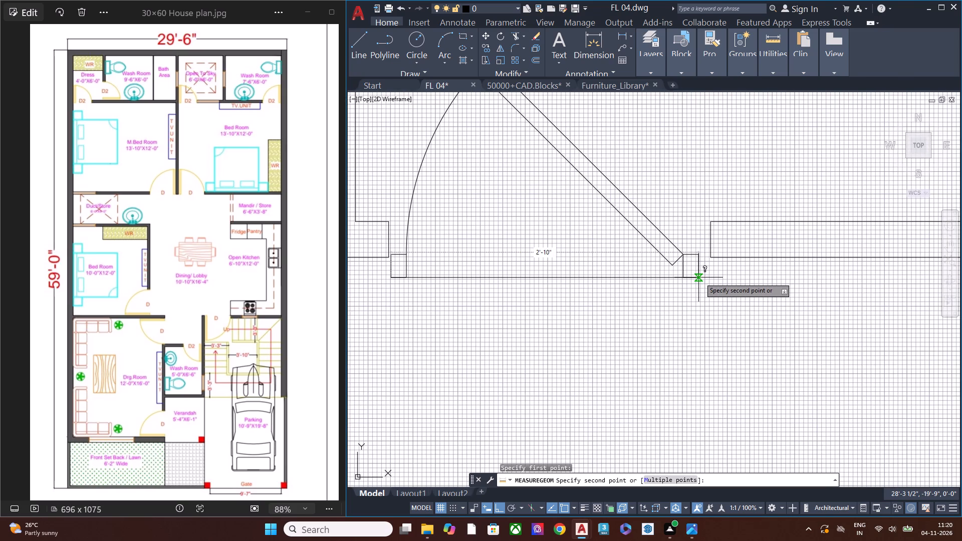
{"action": "key", "text": "Escape"}
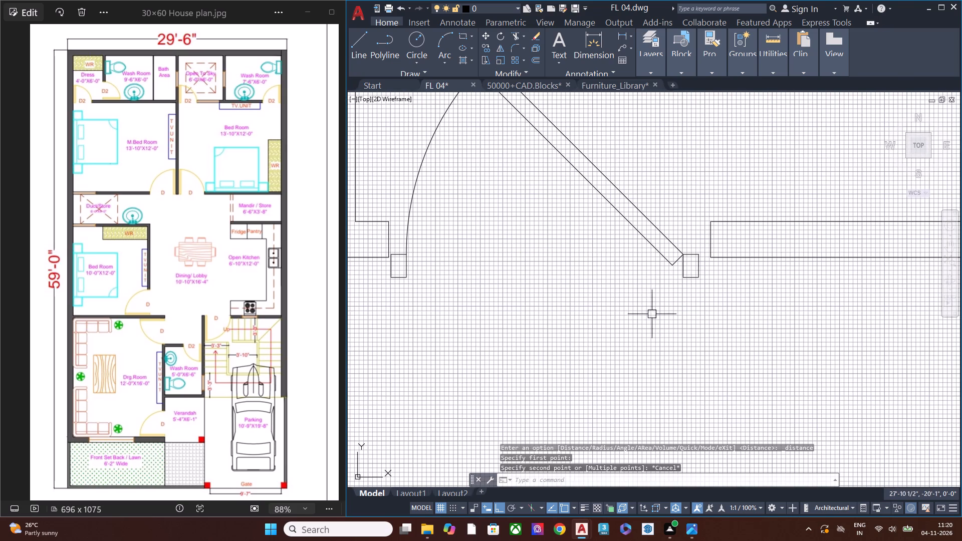
Scale the door block up to about 3'-1" overall, using a base point midway between its jambs.
{"action": "left_click", "coordinate": [651, 314]}
{"action": "left_click", "coordinate": [620, 200]}
{"action": "type", "text": "SC"}
{"action": "key", "text": "space"}
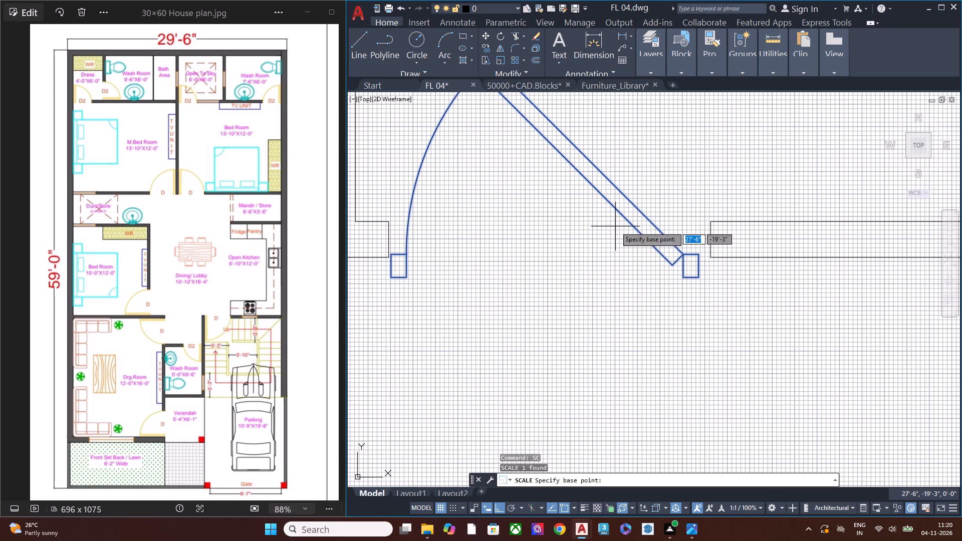
{"action": "left_click", "coordinate": [556, 266]}
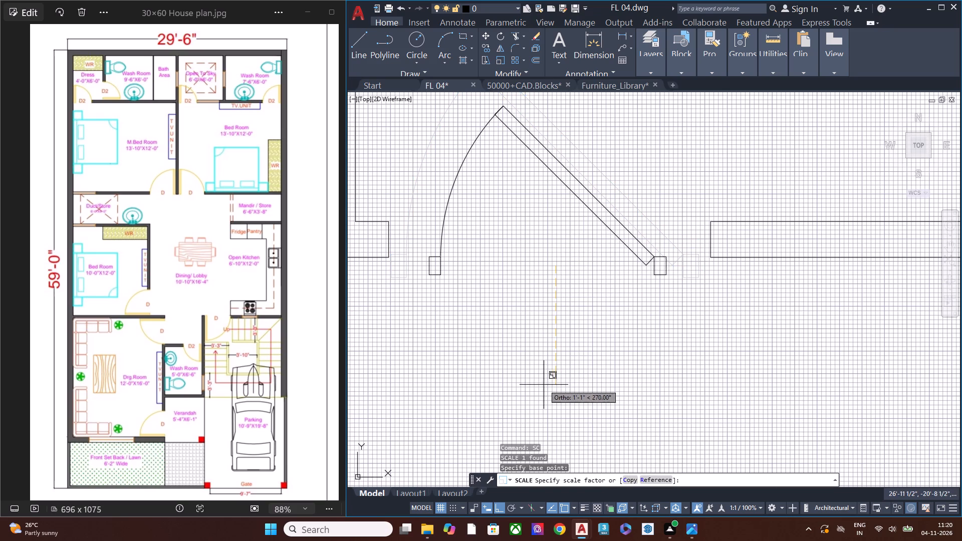
{"action": "middle_click_drag", "start_coordinate": [548, 384], "coordinate": [603, 346]}
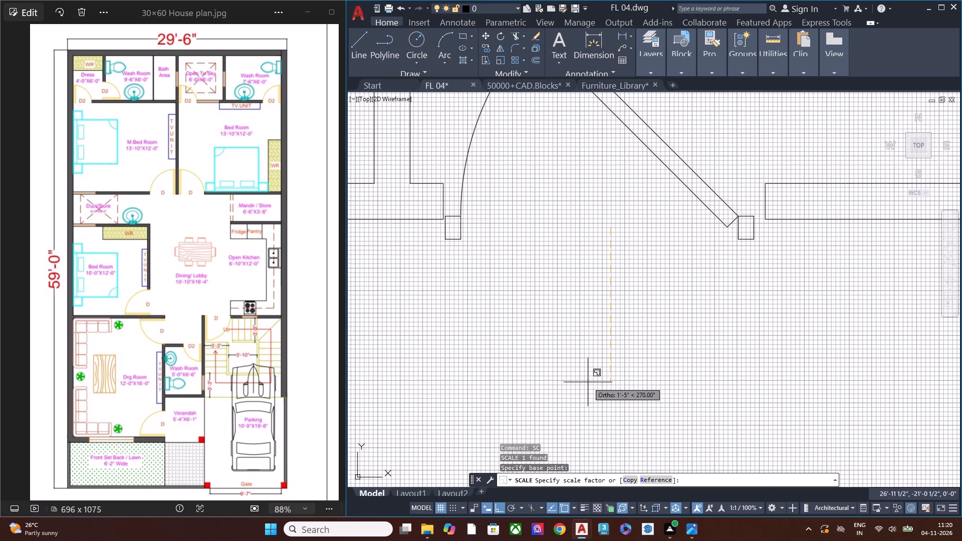
{"action": "left_click", "coordinate": [586, 394]}
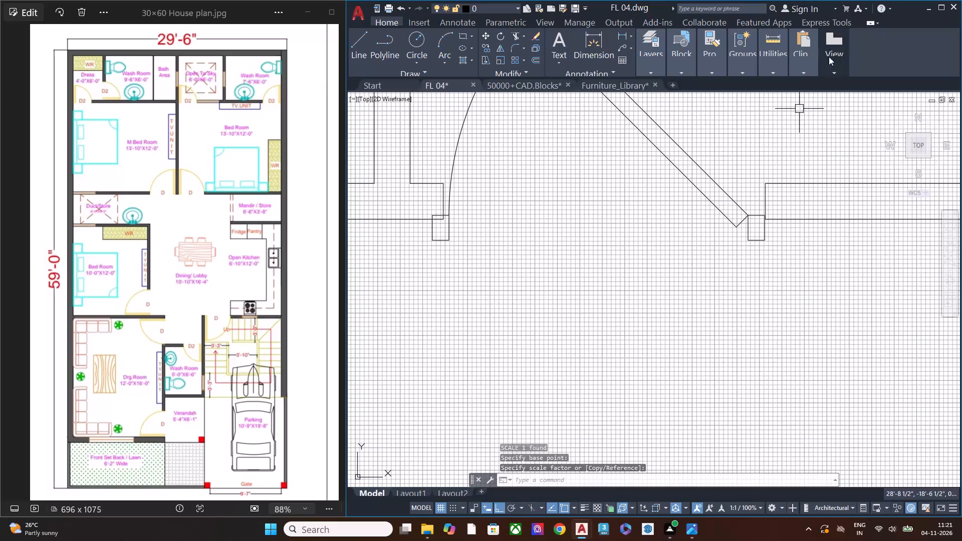
Measure the enlarged door block's overall width across the outer jamb corners.
{"action": "left_click", "coordinate": [769, 71]}
{"action": "left_click", "coordinate": [781, 106]}
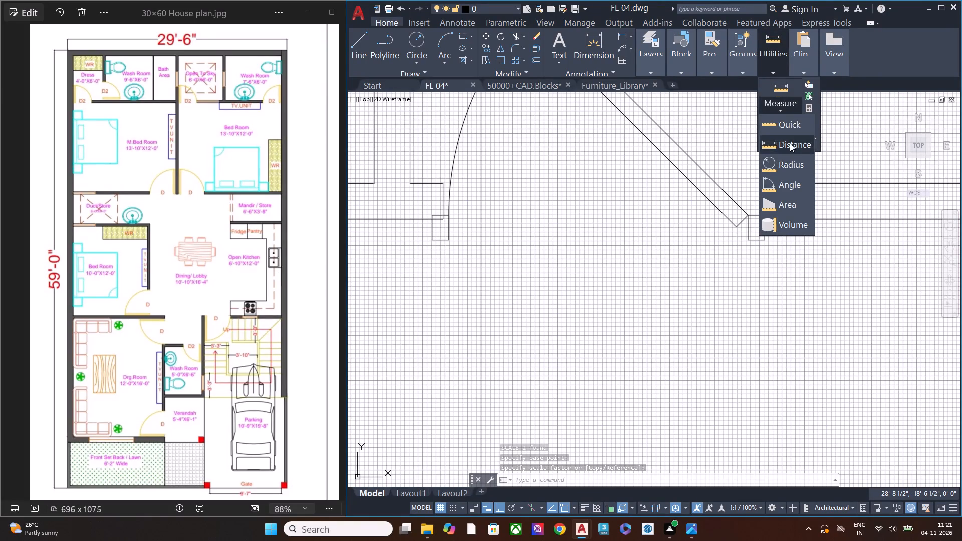
{"action": "left_click", "coordinate": [790, 143]}
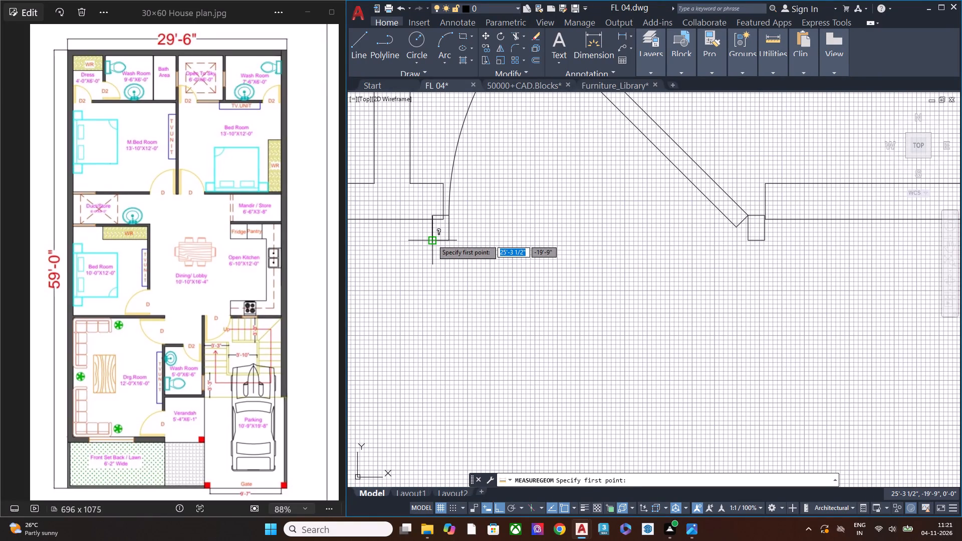
{"action": "left_click", "coordinate": [431, 239]}
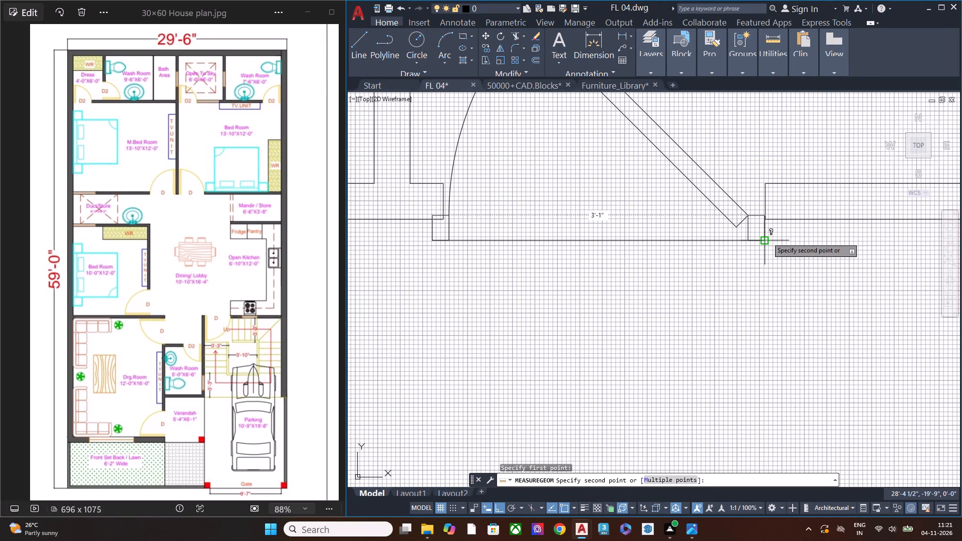
{"action": "key", "text": "Escape"}
Move the enlarged door block so its right jamb's outer lower corner meets the lower corner of the wall end.
{"action": "left_click", "coordinate": [720, 248]}
{"action": "left_click", "coordinate": [709, 149]}
{"action": "scroll", "coordinate": [703, 244], "scroll_direction": "down", "scroll_amount": 2}
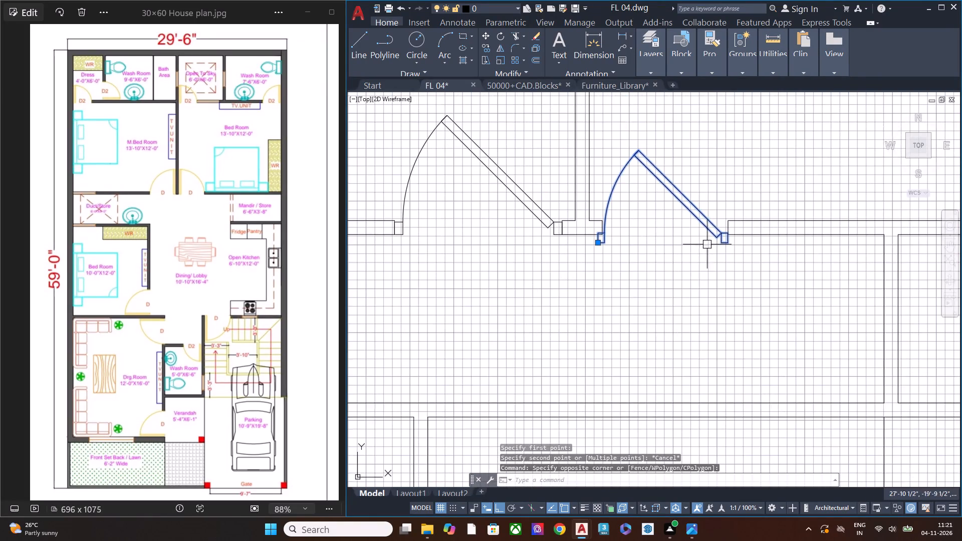
{"action": "middle_click_drag", "start_coordinate": [709, 253], "coordinate": [703, 314]}
{"action": "scroll", "coordinate": [705, 291], "scroll_direction": "up", "scroll_amount": 2}
{"action": "key", "text": "m"}
{"action": "key", "text": "space"}
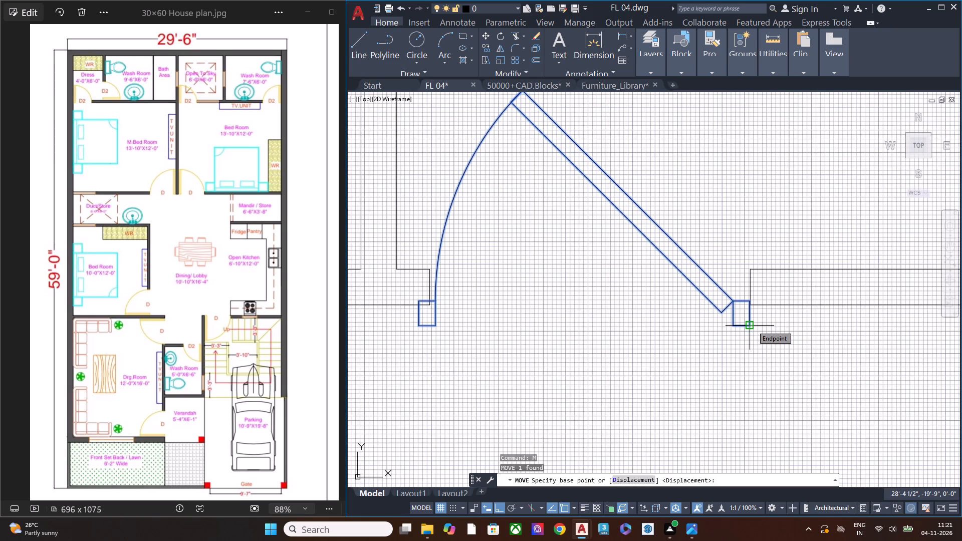
{"action": "left_click", "coordinate": [748, 326]}
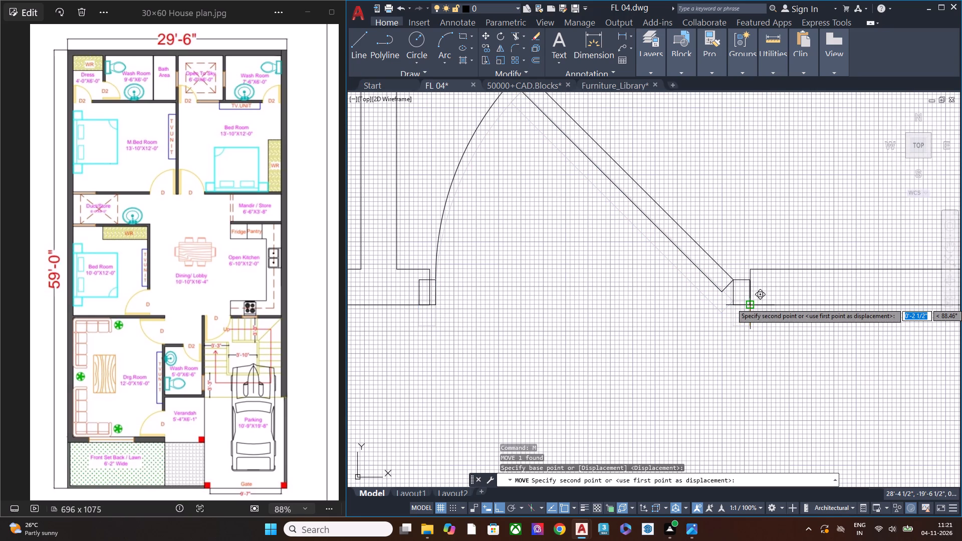
{"action": "left_click", "coordinate": [753, 303]}
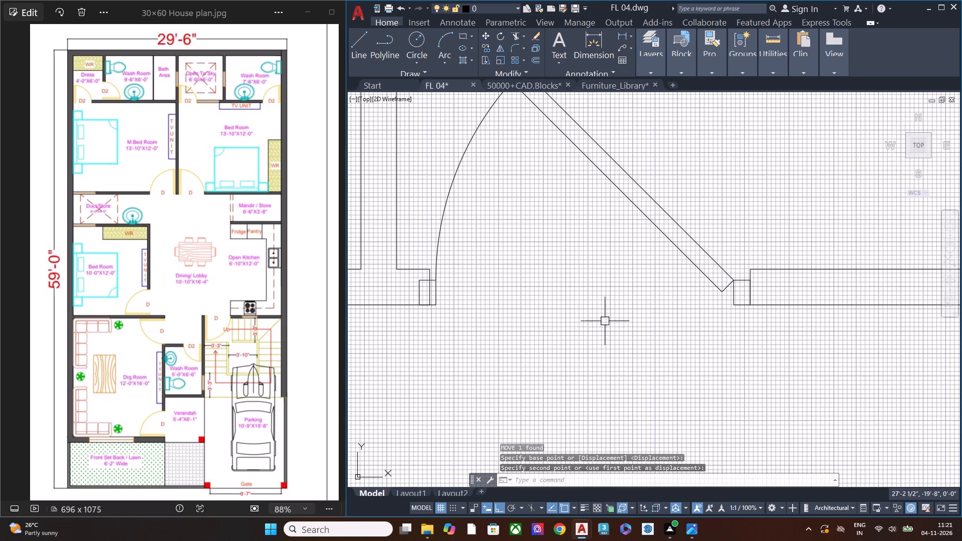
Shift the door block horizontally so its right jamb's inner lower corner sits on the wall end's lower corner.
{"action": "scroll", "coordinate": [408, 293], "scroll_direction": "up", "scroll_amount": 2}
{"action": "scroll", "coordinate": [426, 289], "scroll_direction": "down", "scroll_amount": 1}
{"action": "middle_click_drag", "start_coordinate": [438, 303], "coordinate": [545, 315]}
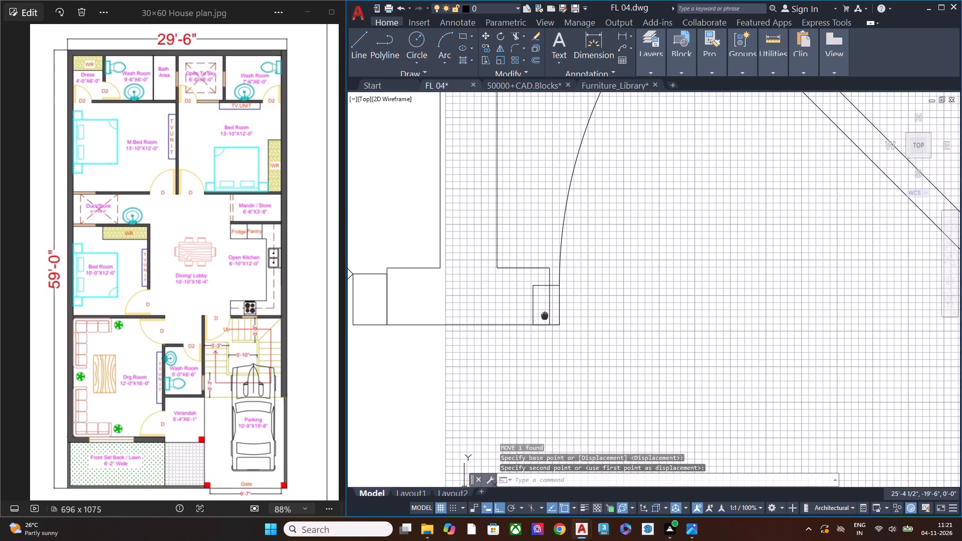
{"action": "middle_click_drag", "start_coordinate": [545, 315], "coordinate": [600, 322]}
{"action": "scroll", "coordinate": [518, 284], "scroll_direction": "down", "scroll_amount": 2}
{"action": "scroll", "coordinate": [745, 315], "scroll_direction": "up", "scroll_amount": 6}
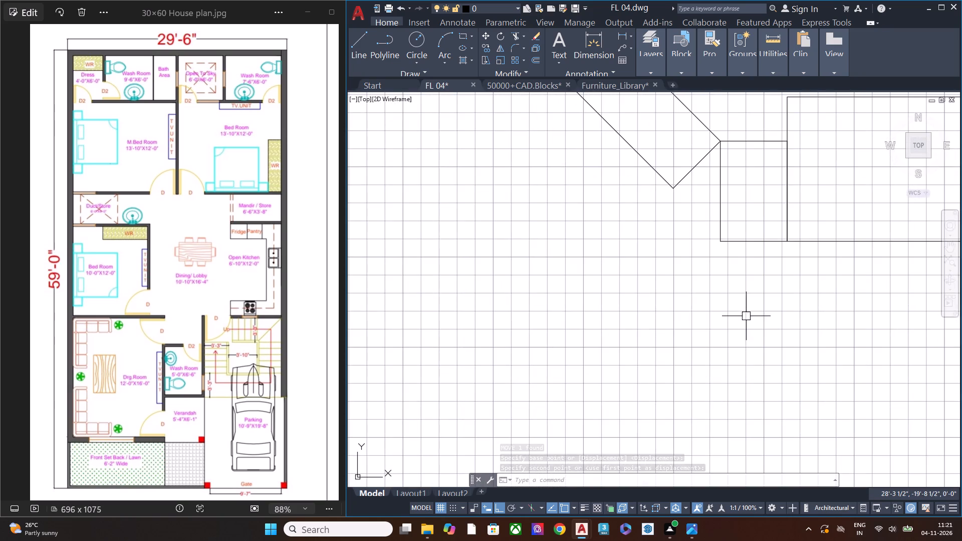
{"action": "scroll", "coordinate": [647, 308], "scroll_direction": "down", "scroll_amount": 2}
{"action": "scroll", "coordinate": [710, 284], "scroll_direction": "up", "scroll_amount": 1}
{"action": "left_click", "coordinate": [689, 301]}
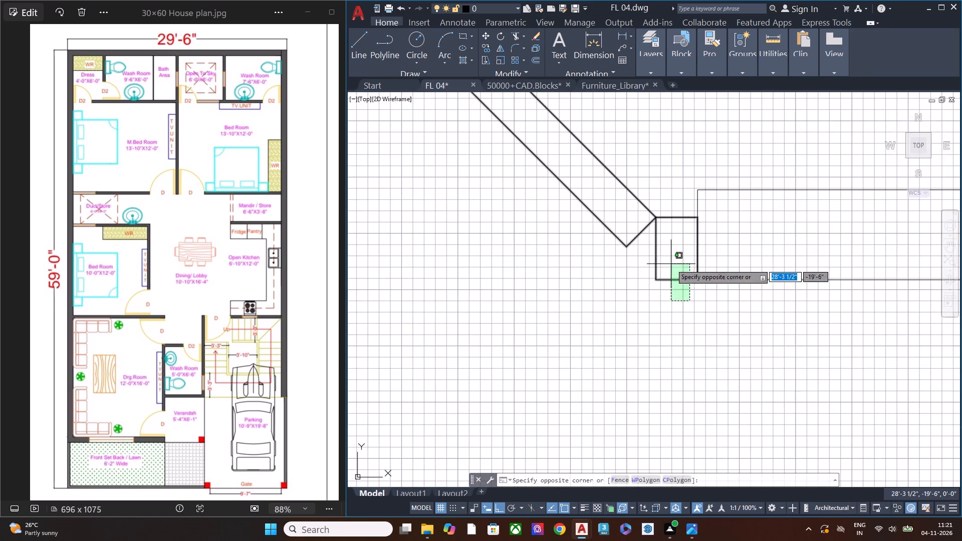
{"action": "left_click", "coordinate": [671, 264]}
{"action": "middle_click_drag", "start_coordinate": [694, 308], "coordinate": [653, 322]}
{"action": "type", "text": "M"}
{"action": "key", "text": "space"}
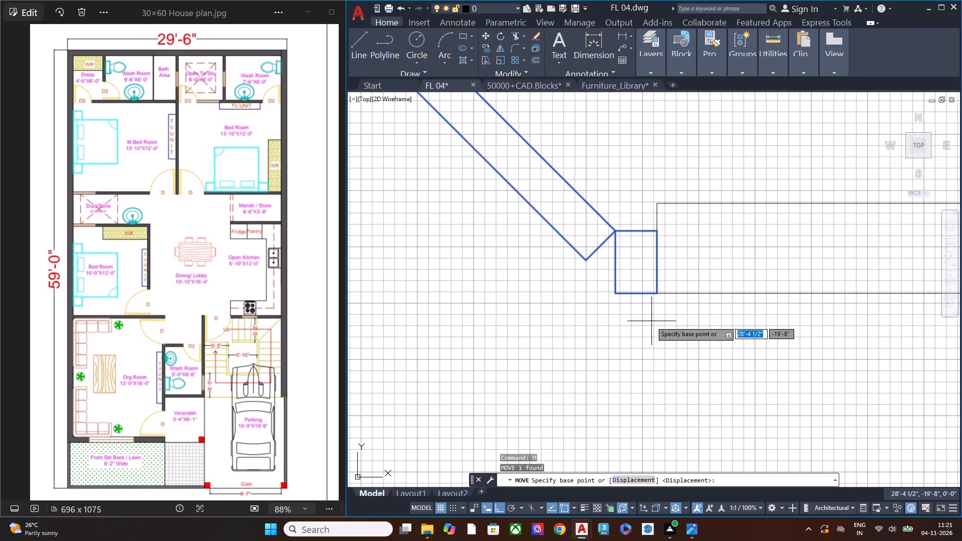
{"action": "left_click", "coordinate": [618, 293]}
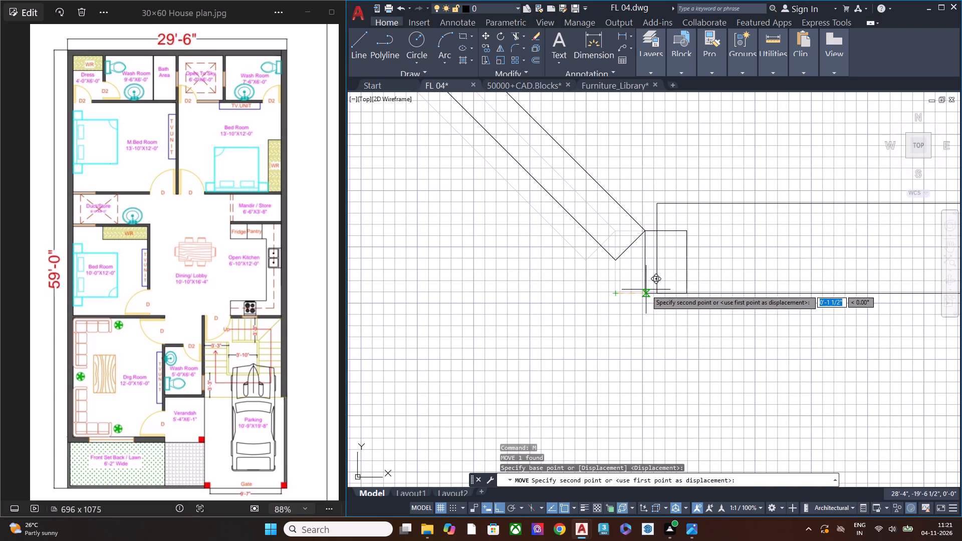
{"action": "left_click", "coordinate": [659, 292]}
Move the door block so its left jamb's outer lower corner meets the lower corner of the short wall stub.
{"action": "scroll", "coordinate": [671, 296], "scroll_direction": "down", "scroll_amount": 1}
{"action": "middle_click_drag", "start_coordinate": [578, 298], "coordinate": [728, 298]}
{"action": "scroll", "coordinate": [731, 299], "scroll_direction": "down", "scroll_amount": 3}
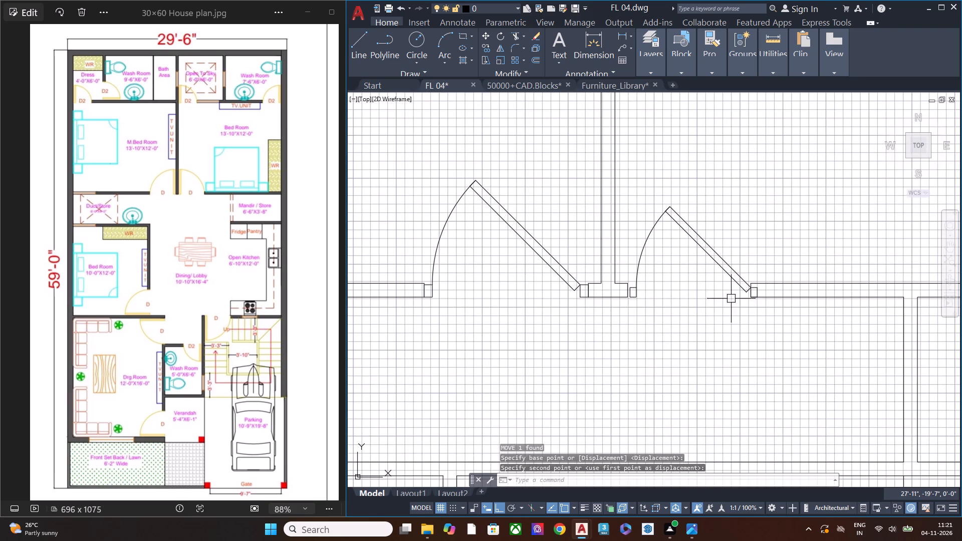
{"action": "scroll", "coordinate": [669, 283], "scroll_direction": "up", "scroll_amount": 1}
{"action": "scroll", "coordinate": [669, 283], "scroll_direction": "down", "scroll_amount": 2}
{"action": "scroll", "coordinate": [669, 283], "scroll_direction": "up", "scroll_amount": 1}
{"action": "scroll", "coordinate": [624, 296], "scroll_direction": "up", "scroll_amount": 2}
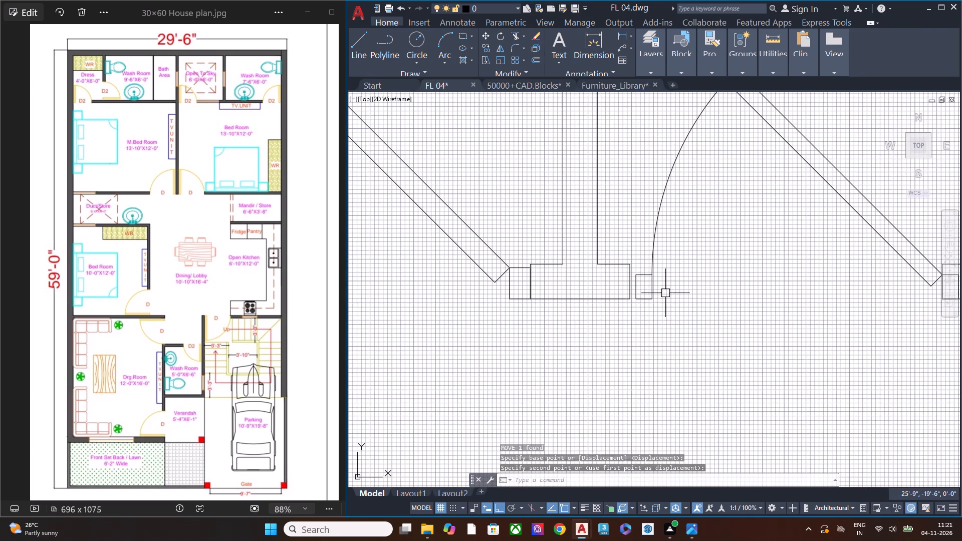
{"action": "middle_click_drag", "start_coordinate": [665, 293], "coordinate": [529, 307]}
{"action": "scroll", "coordinate": [645, 301], "scroll_direction": "up", "scroll_amount": 1}
{"action": "scroll", "coordinate": [570, 295], "scroll_direction": "down", "scroll_amount": 1}
{"action": "scroll", "coordinate": [816, 294], "scroll_direction": "up", "scroll_amount": 1}
{"action": "scroll", "coordinate": [817, 294], "scroll_direction": "down", "scroll_amount": 1}
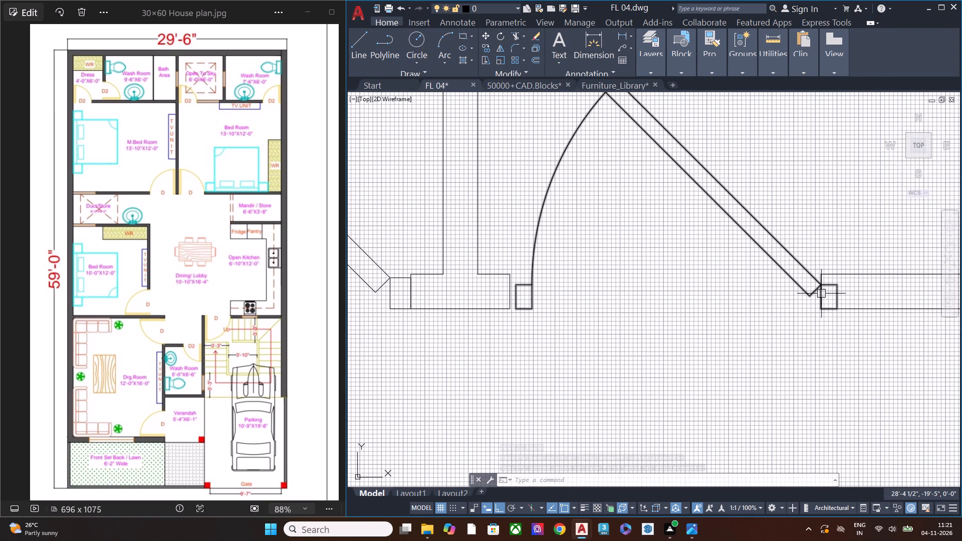
{"action": "scroll", "coordinate": [477, 306], "scroll_direction": "up", "scroll_amount": 3}
{"action": "left_click", "coordinate": [665, 338]}
{"action": "left_click", "coordinate": [620, 264]}
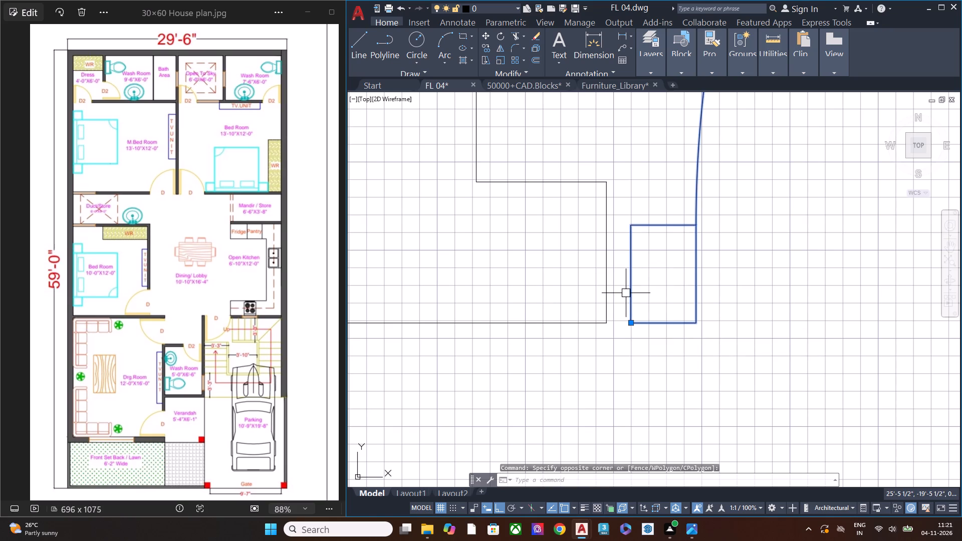
{"action": "type", "text": "M"}
{"action": "key", "text": "space"}
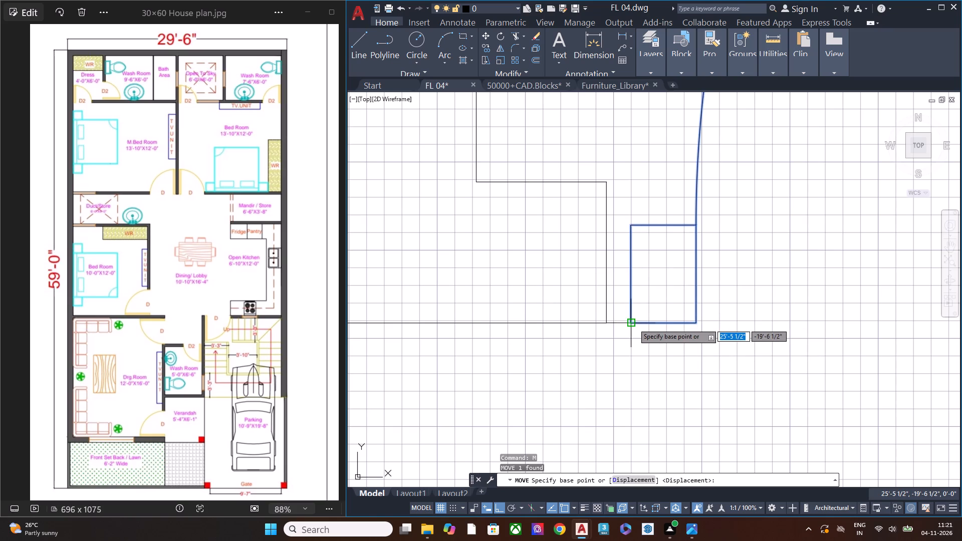
{"action": "left_click", "coordinate": [633, 324]}
{"action": "left_click", "coordinate": [606, 323]}
{"action": "key", "text": "Escape"}
{"action": "scroll", "coordinate": [529, 284], "scroll_direction": "down", "scroll_amount": 2}
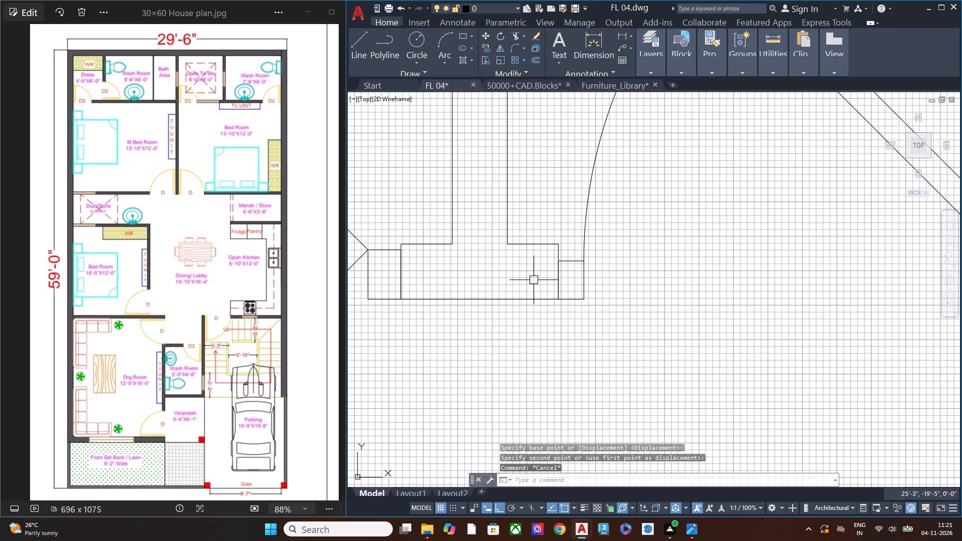
Move the wall's end line at the doorway onto the outer edge of the door's right jamb.
{"action": "middle_click_drag", "start_coordinate": [636, 283], "coordinate": [497, 294]}
{"action": "scroll", "coordinate": [602, 227], "scroll_direction": "down", "scroll_amount": 2}
{"action": "scroll", "coordinate": [726, 246], "scroll_direction": "up", "scroll_amount": 3}
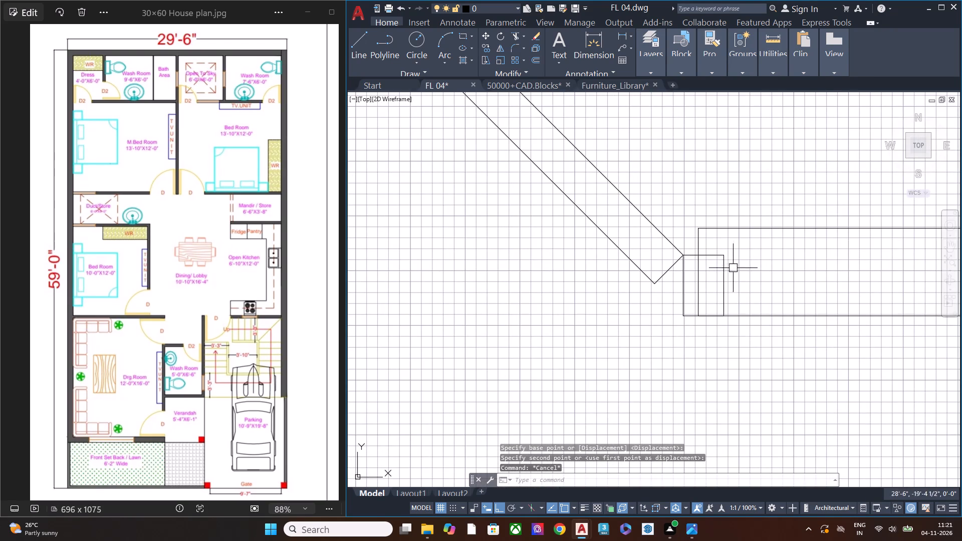
{"action": "left_click", "coordinate": [701, 280]}
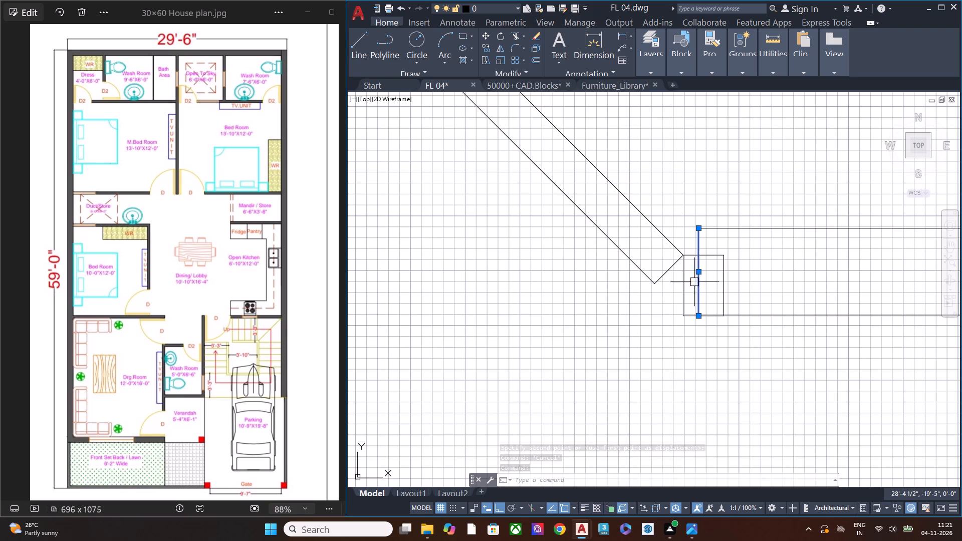
{"action": "left_click", "coordinate": [700, 272]}
{"action": "left_click", "coordinate": [721, 271]}
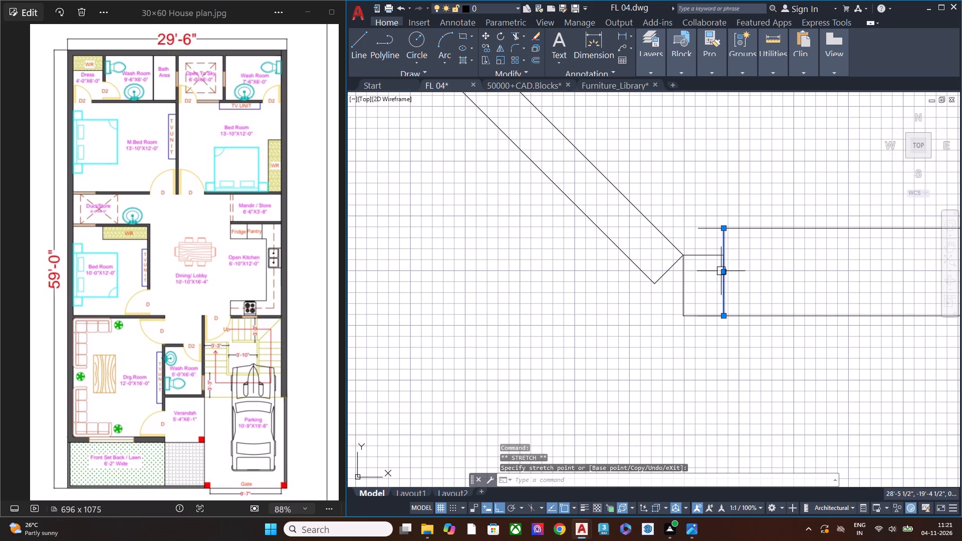
Pull the overhanging upper wall line back to the shifted wall end line.
{"action": "middle_click_drag", "start_coordinate": [729, 266], "coordinate": [608, 285]}
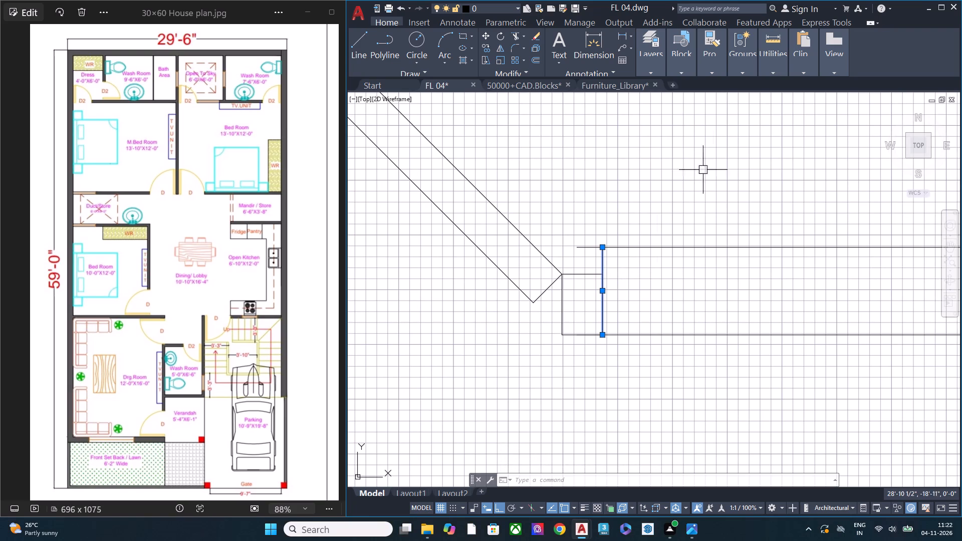
{"action": "left_click", "coordinate": [578, 248]}
{"action": "left_click", "coordinate": [579, 247]}
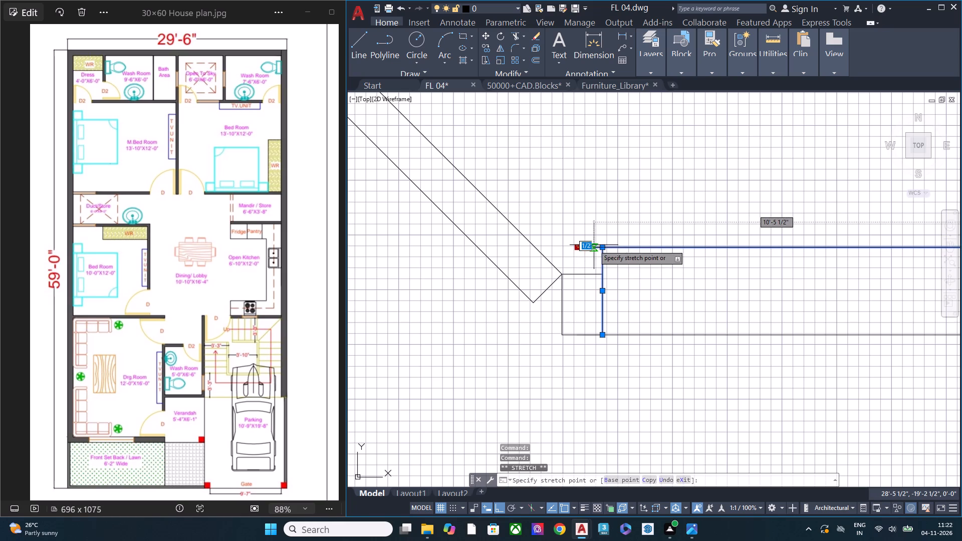
{"action": "left_click", "coordinate": [602, 246]}
{"action": "key", "text": "Escape"}
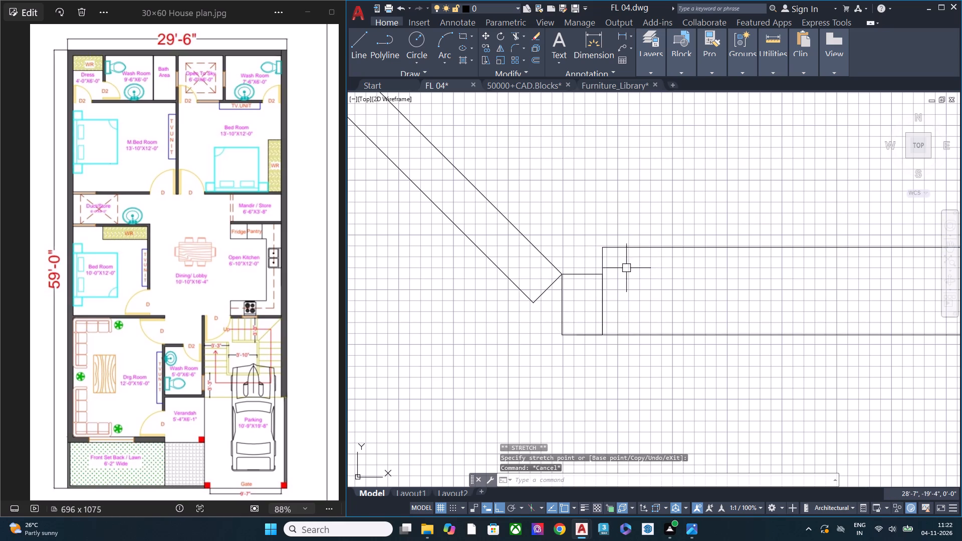
Mirror the door block about a vertical line, erasing the source block.
{"action": "scroll", "coordinate": [622, 194], "scroll_direction": "down", "scroll_amount": 3}
{"action": "middle_click_drag", "start_coordinate": [544, 237], "coordinate": [558, 284]}
{"action": "key", "text": "space"}
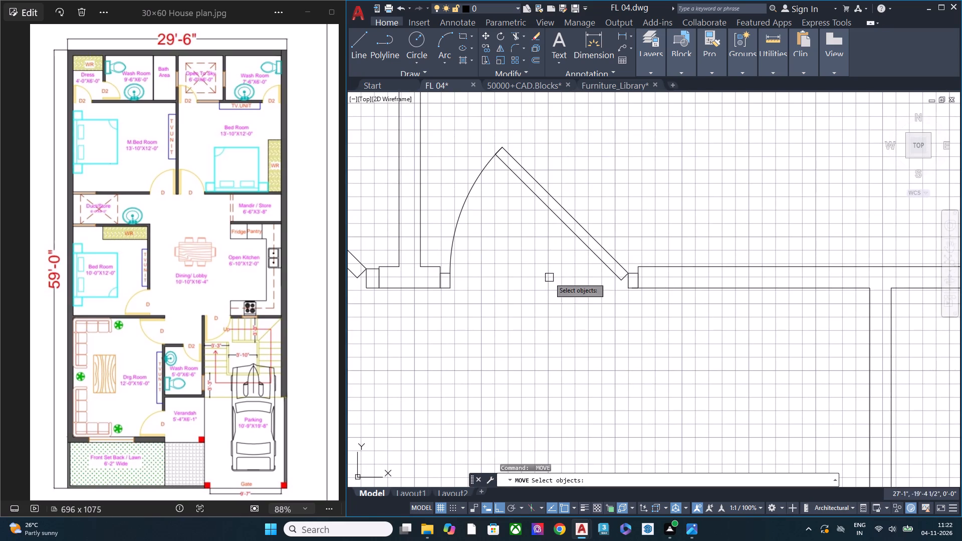
{"action": "key", "text": "Escape"}
{"action": "left_click_drag", "start_coordinate": [606, 309], "coordinate": [609, 293]}
{"action": "left_click", "coordinate": [603, 212]}
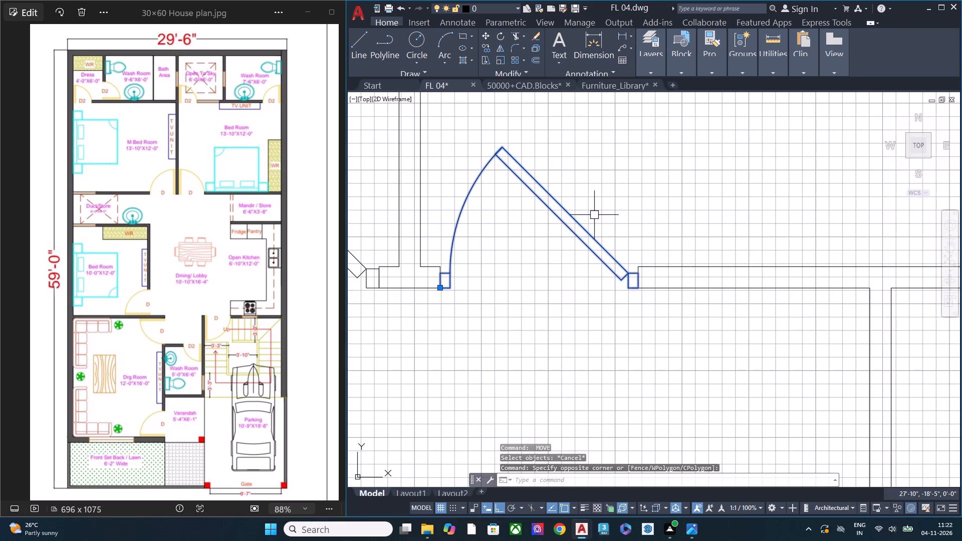
{"action": "type", "text": "MIK"}
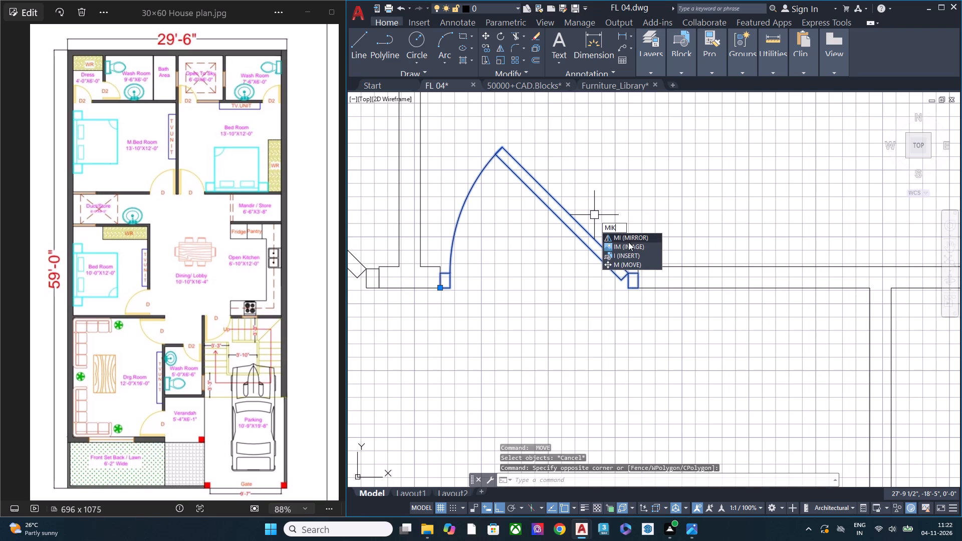
{"action": "left_click", "coordinate": [636, 235]}
{"action": "left_click", "coordinate": [609, 276]}
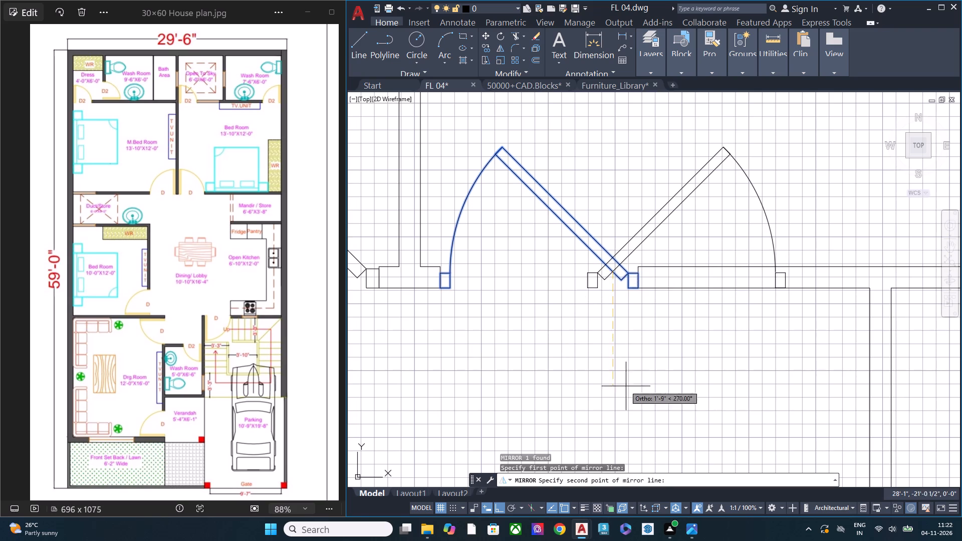
{"action": "left_click", "coordinate": [690, 397]}
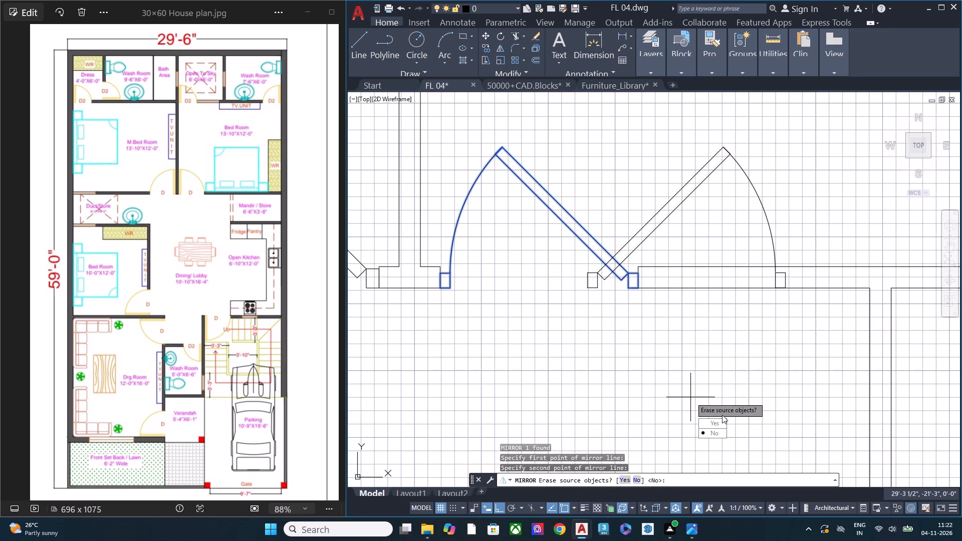
{"action": "left_click_drag", "start_coordinate": [721, 422], "coordinate": [690, 397]}
Pull the overhanging lower wall line back to the bottom of the shifted wall end line.
{"action": "scroll", "coordinate": [649, 283], "scroll_direction": "up", "scroll_amount": 4}
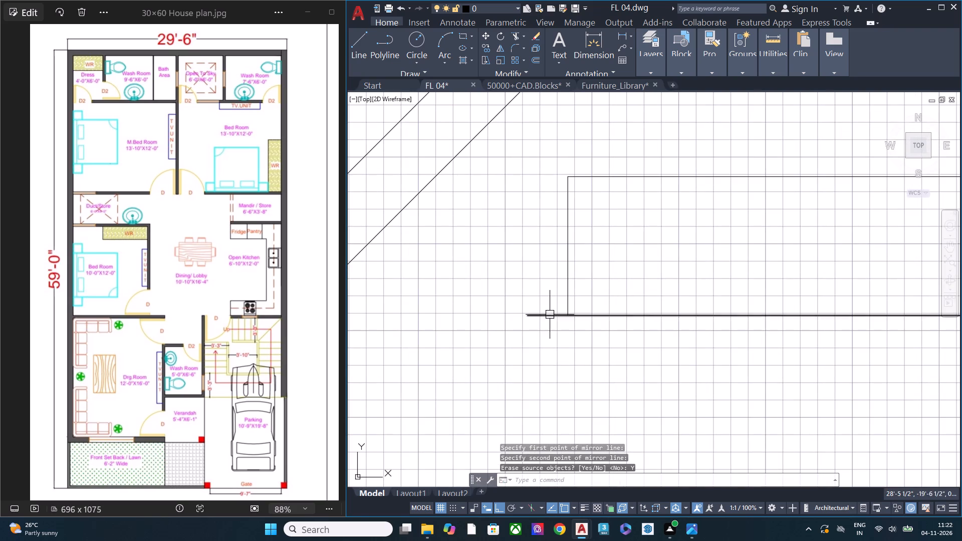
{"action": "left_click", "coordinate": [550, 315]}
{"action": "left_click", "coordinate": [527, 316]}
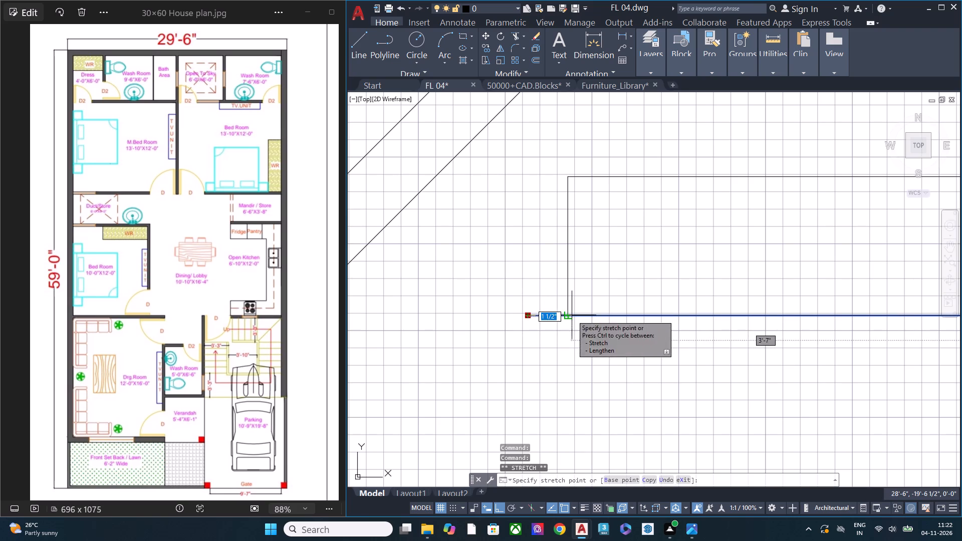
{"action": "left_click", "coordinate": [572, 315]}
{"action": "scroll", "coordinate": [572, 313], "scroll_direction": "up", "scroll_amount": 3}
{"action": "key", "text": "Escape"}
Move the mirrored door block into the opening, placing its hinge-side jamb's outer lower corner on the short wall stub's lower corner.
{"action": "scroll", "coordinate": [575, 317], "scroll_direction": "down", "scroll_amount": 5}
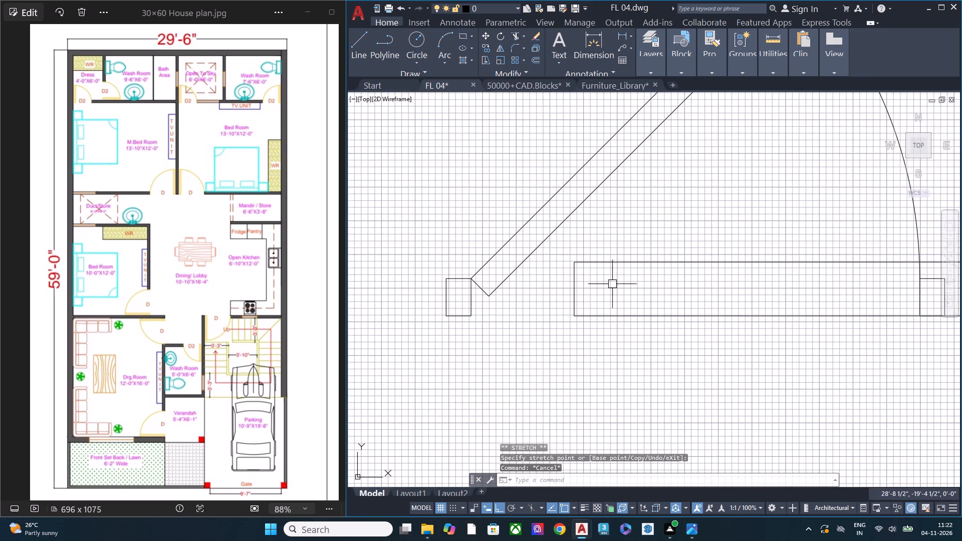
{"action": "scroll", "coordinate": [615, 275], "scroll_direction": "down", "scroll_amount": 3}
{"action": "left_click_drag", "start_coordinate": [656, 239], "coordinate": [655, 234]}
{"action": "left_click", "coordinate": [629, 190]}
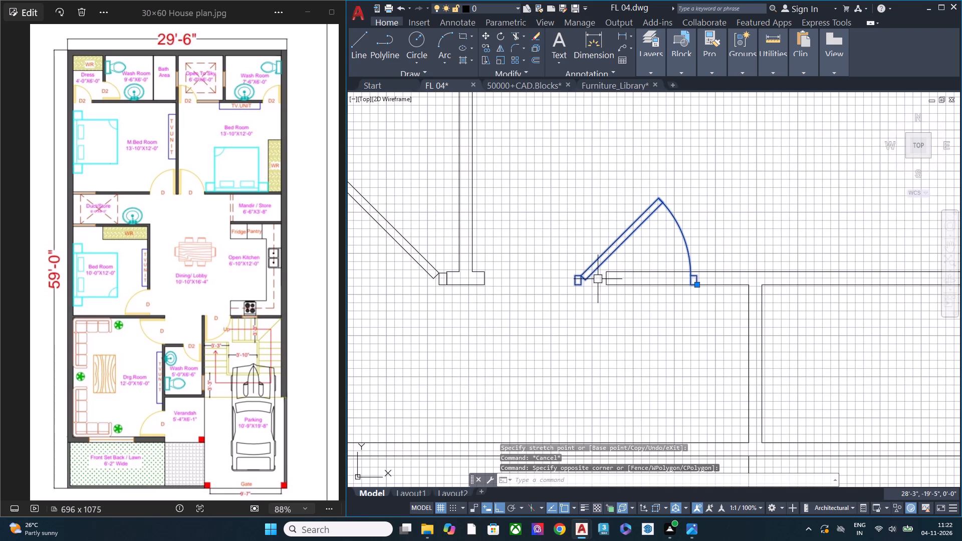
{"action": "scroll", "coordinate": [598, 279], "scroll_direction": "up", "scroll_amount": 1}
{"action": "key", "text": "m"}
{"action": "key", "text": "space"}
{"action": "scroll", "coordinate": [559, 297], "scroll_direction": "up", "scroll_amount": 2}
{"action": "scroll", "coordinate": [561, 294], "scroll_direction": "down", "scroll_amount": 1}
{"action": "scroll", "coordinate": [561, 294], "scroll_direction": "up", "scroll_amount": 1}
{"action": "left_click", "coordinate": [560, 278]}
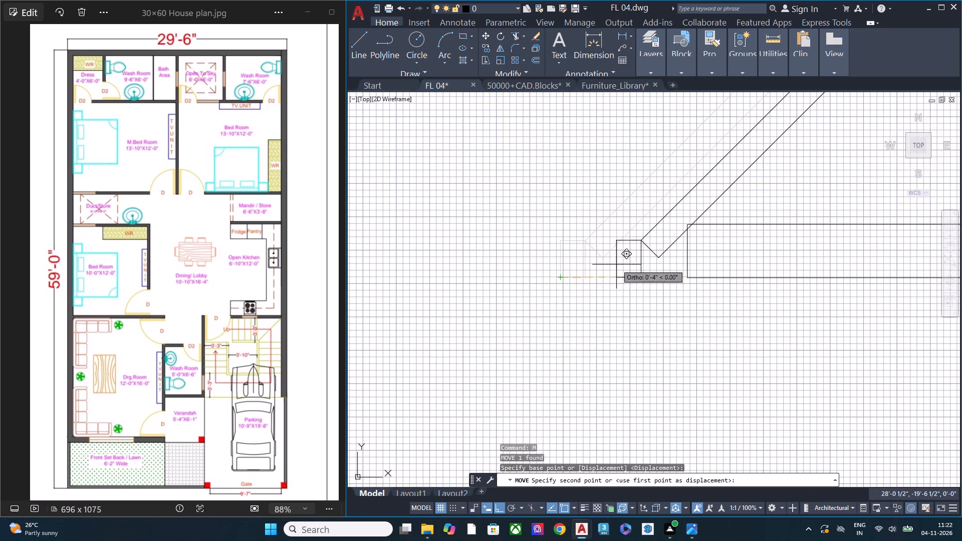
{"action": "scroll", "coordinate": [619, 267], "scroll_direction": "down", "scroll_amount": 2}
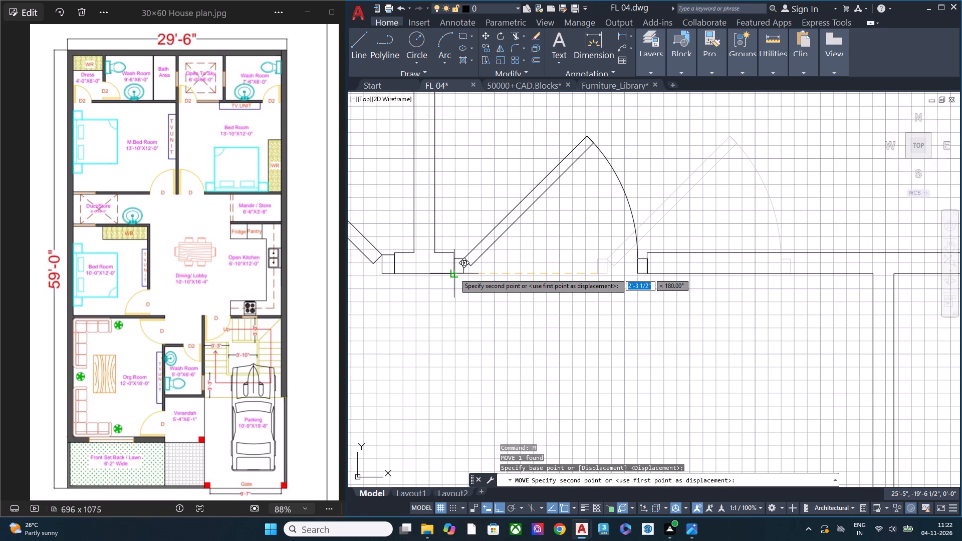
{"action": "left_click", "coordinate": [454, 273]}
{"action": "key", "text": "Escape"}
Examine how the mirrored door's latch-side jamb meets the end of the wall.
{"action": "scroll", "coordinate": [660, 275], "scroll_direction": "up", "scroll_amount": 1}
{"action": "scroll", "coordinate": [660, 275], "scroll_direction": "down", "scroll_amount": 2}
{"action": "scroll", "coordinate": [660, 275], "scroll_direction": "up", "scroll_amount": 4}
{"action": "scroll", "coordinate": [592, 256], "scroll_direction": "up", "scroll_amount": 1}
{"action": "scroll", "coordinate": [594, 254], "scroll_direction": "down", "scroll_amount": 1}
{"action": "scroll", "coordinate": [594, 254], "scroll_direction": "up", "scroll_amount": 2}
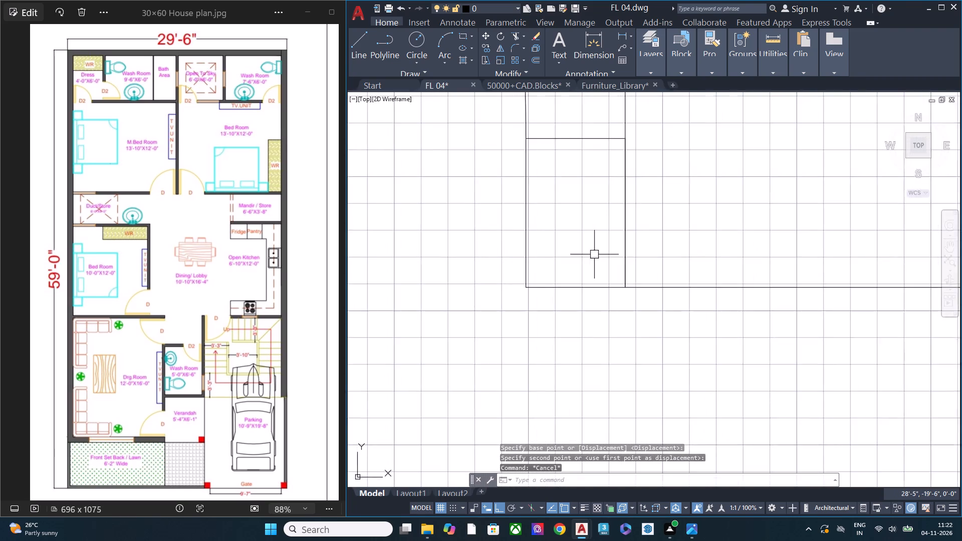
{"action": "scroll", "coordinate": [594, 254], "scroll_direction": "up", "scroll_amount": 2}
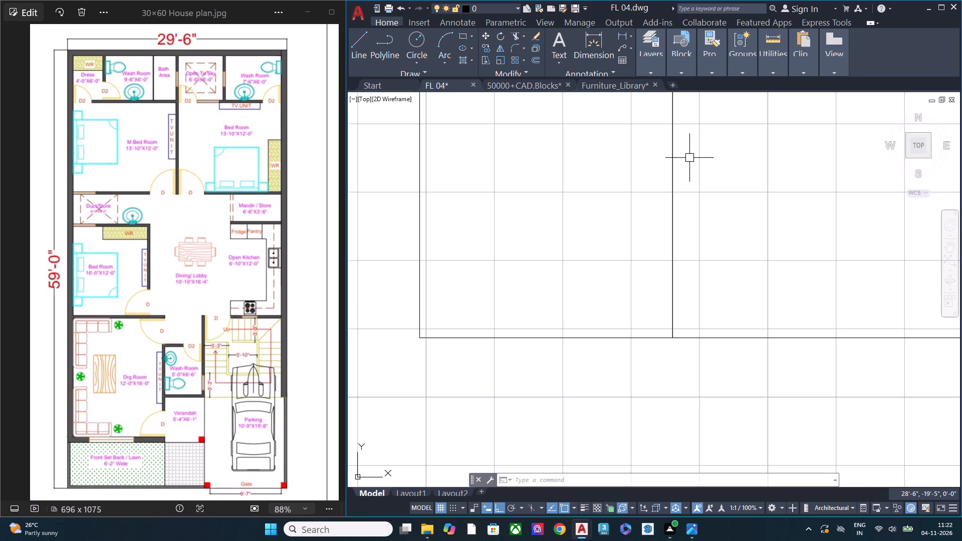
{"action": "scroll", "coordinate": [602, 193], "scroll_direction": "down", "scroll_amount": 2}
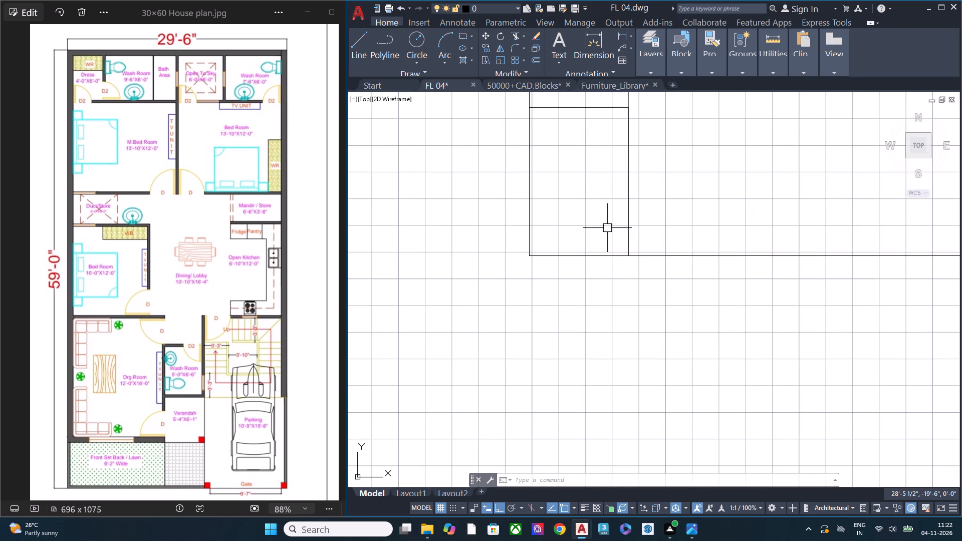
Examine the fitted bedroom doors and the remaining open washroom doorways in the plan.
{"action": "scroll", "coordinate": [568, 266], "scroll_direction": "down", "scroll_amount": 3}
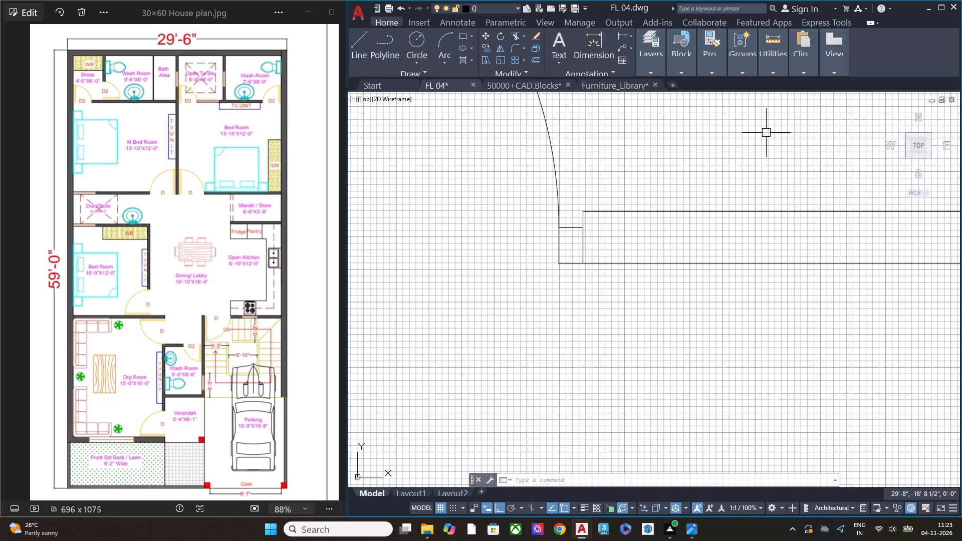
{"action": "scroll", "coordinate": [620, 230], "scroll_direction": "down", "scroll_amount": 2}
{"action": "middle_click_drag", "start_coordinate": [661, 205], "coordinate": [678, 257]}
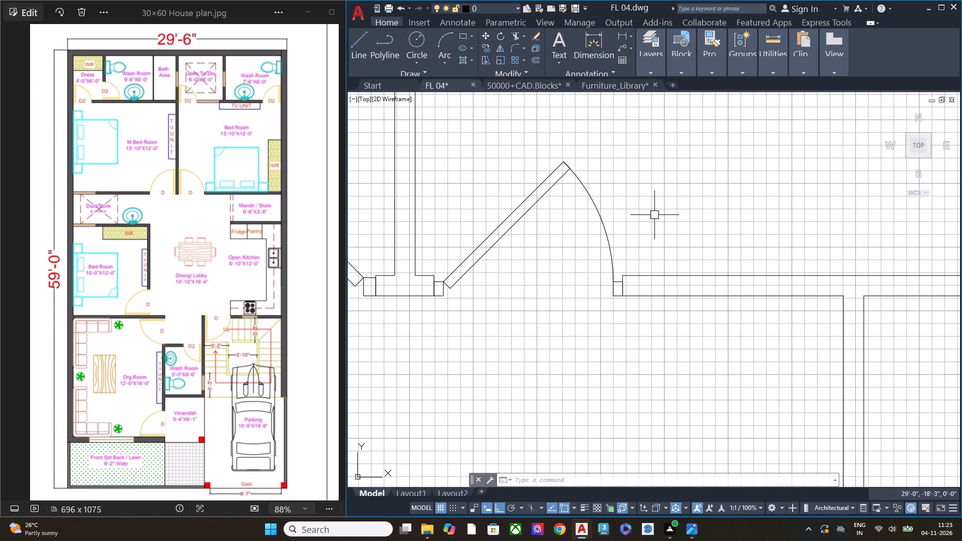
{"action": "scroll", "coordinate": [653, 214], "scroll_direction": "down", "scroll_amount": 3}
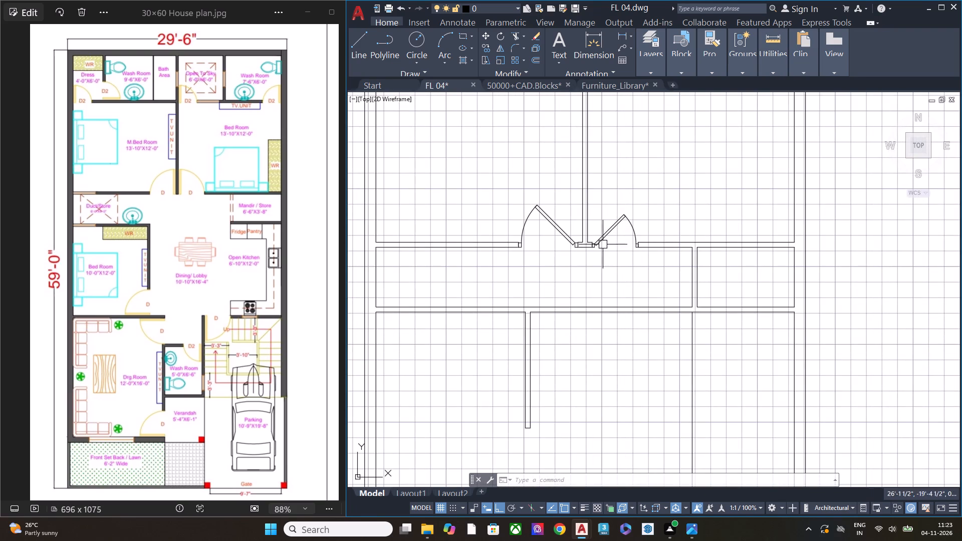
{"action": "middle_click_drag", "start_coordinate": [666, 235], "coordinate": [671, 332]}
{"action": "middle_click_drag", "start_coordinate": [670, 233], "coordinate": [683, 332]}
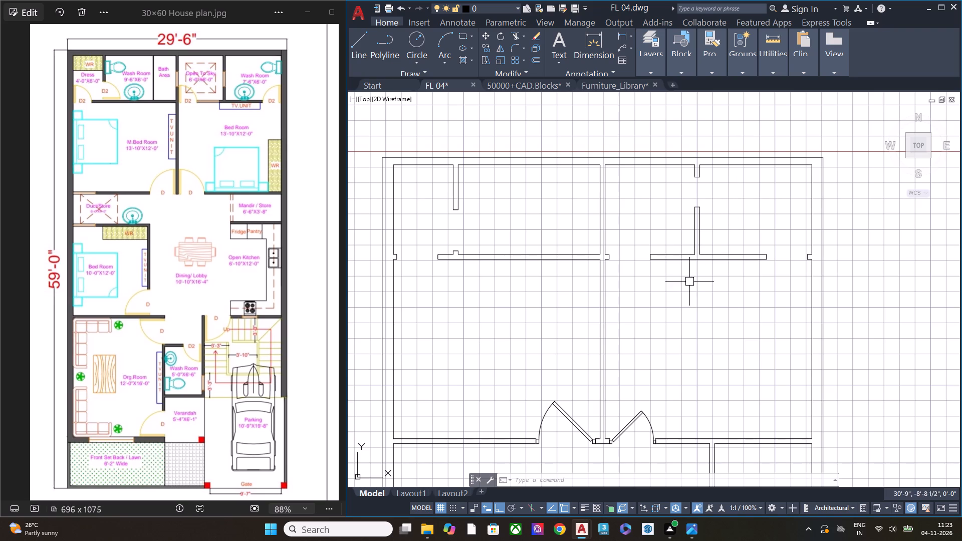
{"action": "middle_click_drag", "start_coordinate": [722, 280], "coordinate": [625, 179]}
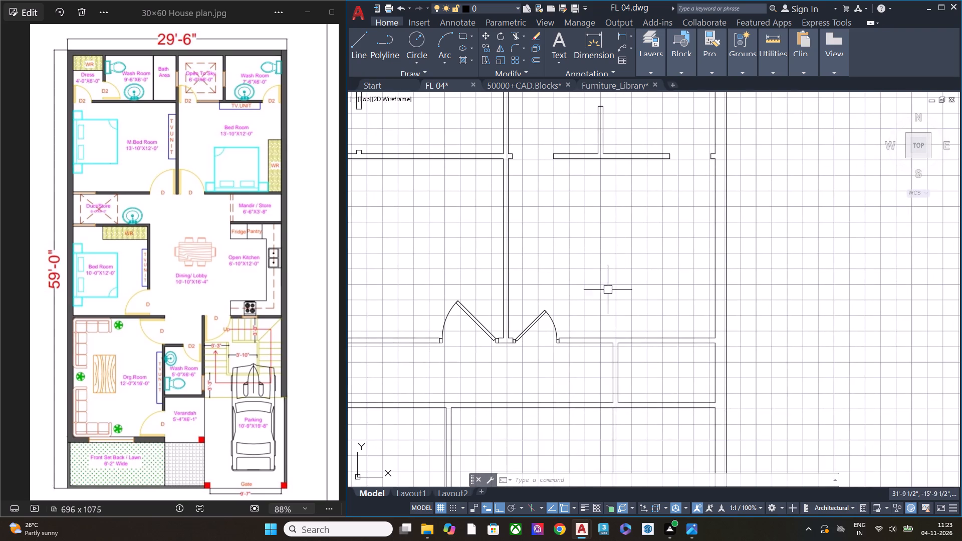
Look through the door blocks in the 50000+CAD.Blocks drawing for a narrow door suited to the washroom openings.
{"action": "left_click", "coordinate": [503, 83]}
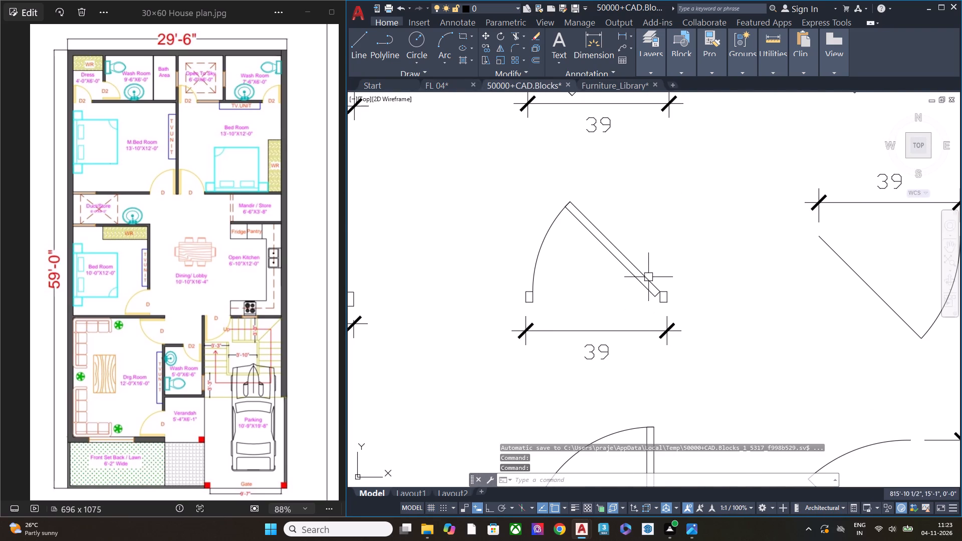
{"action": "scroll", "coordinate": [664, 292], "scroll_direction": "down", "scroll_amount": 3}
{"action": "middle_click_drag", "start_coordinate": [741, 281], "coordinate": [679, 372]}
{"action": "middle_click_drag", "start_coordinate": [703, 208], "coordinate": [698, 316]}
{"action": "scroll", "coordinate": [689, 279], "scroll_direction": "up", "scroll_amount": 2}
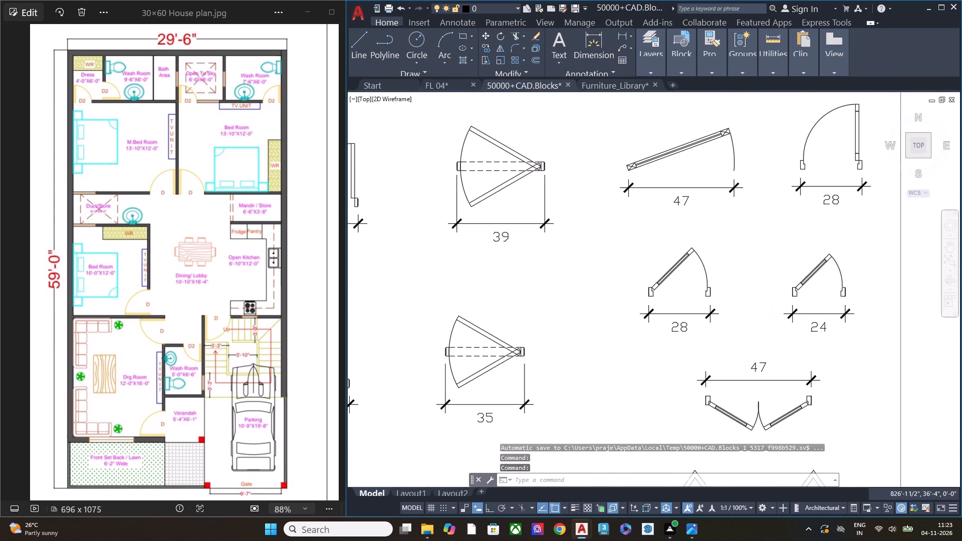
{"action": "scroll", "coordinate": [688, 279], "scroll_direction": "up", "scroll_amount": 1}
{"action": "scroll", "coordinate": [683, 290], "scroll_direction": "down", "scroll_amount": 1}
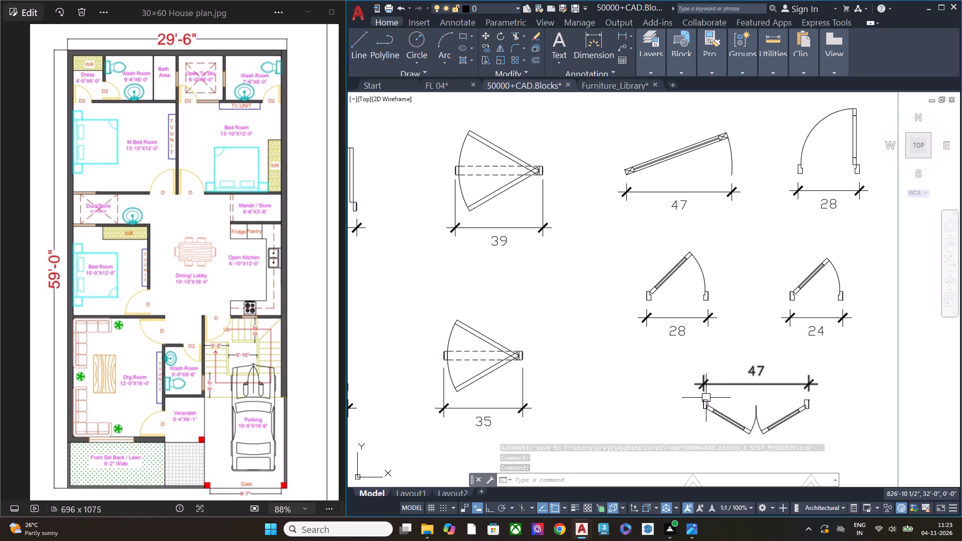
{"action": "middle_click_drag", "start_coordinate": [702, 360], "coordinate": [718, 230]}
{"action": "scroll", "coordinate": [718, 230], "scroll_direction": "down", "scroll_amount": 1}
{"action": "middle_click_drag", "start_coordinate": [713, 303], "coordinate": [734, 193]}
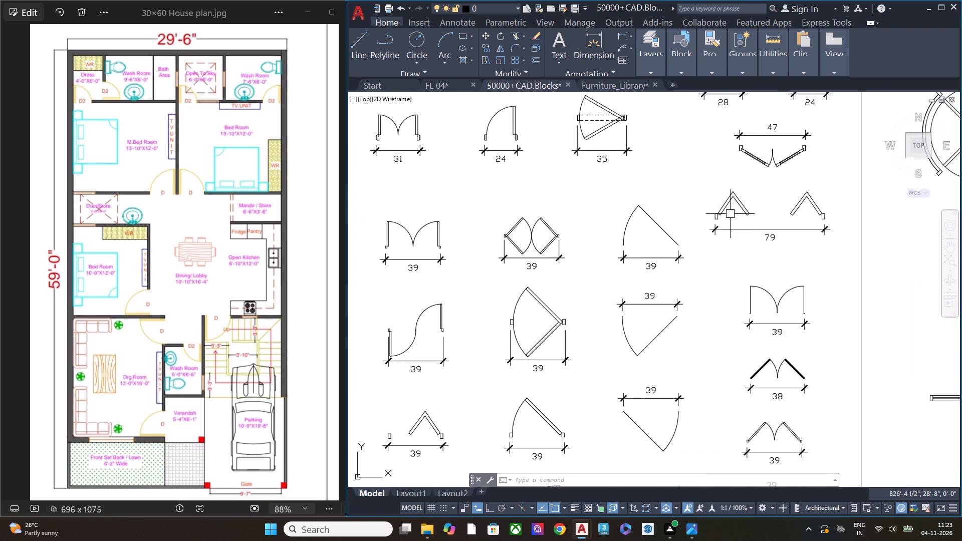
{"action": "scroll", "coordinate": [633, 373], "scroll_direction": "down", "scroll_amount": 1}
{"action": "middle_click_drag", "start_coordinate": [633, 365], "coordinate": [676, 262]}
{"action": "scroll", "coordinate": [655, 332], "scroll_direction": "up", "scroll_amount": 2}
{"action": "scroll", "coordinate": [633, 316], "scroll_direction": "down", "scroll_amount": 1}
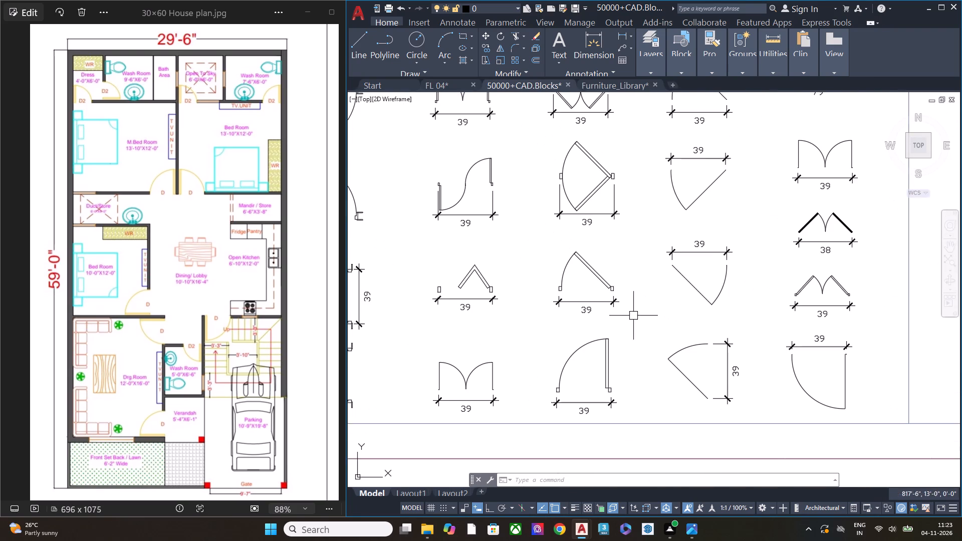
{"action": "middle_click_drag", "start_coordinate": [731, 282], "coordinate": [722, 341]}
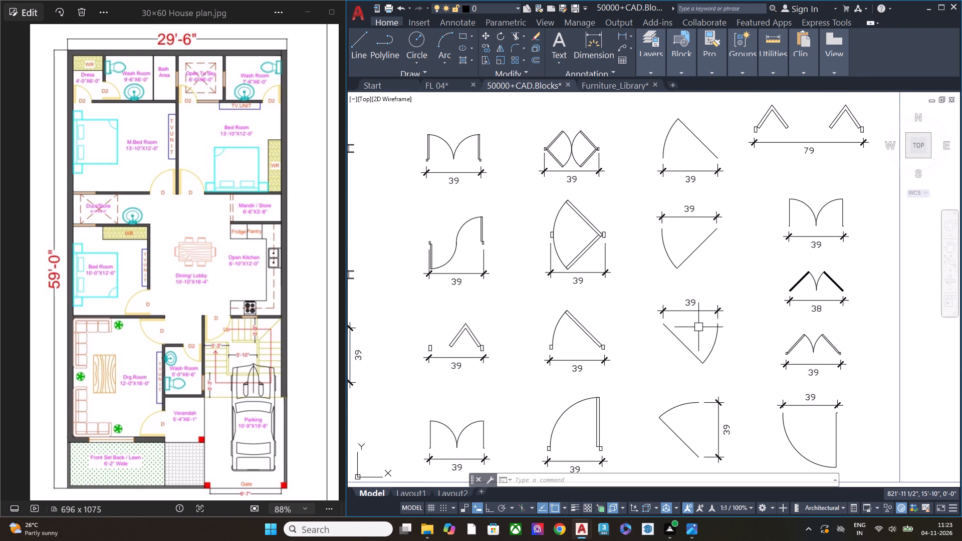
{"action": "scroll", "coordinate": [765, 275], "scroll_direction": "down", "scroll_amount": 1}
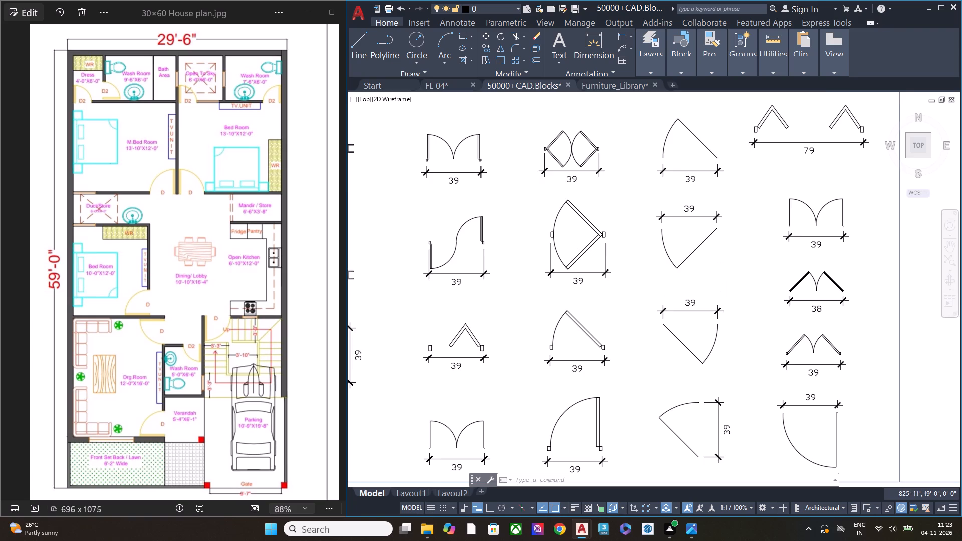
{"action": "middle_click_drag", "start_coordinate": [599, 358], "coordinate": [727, 450]}
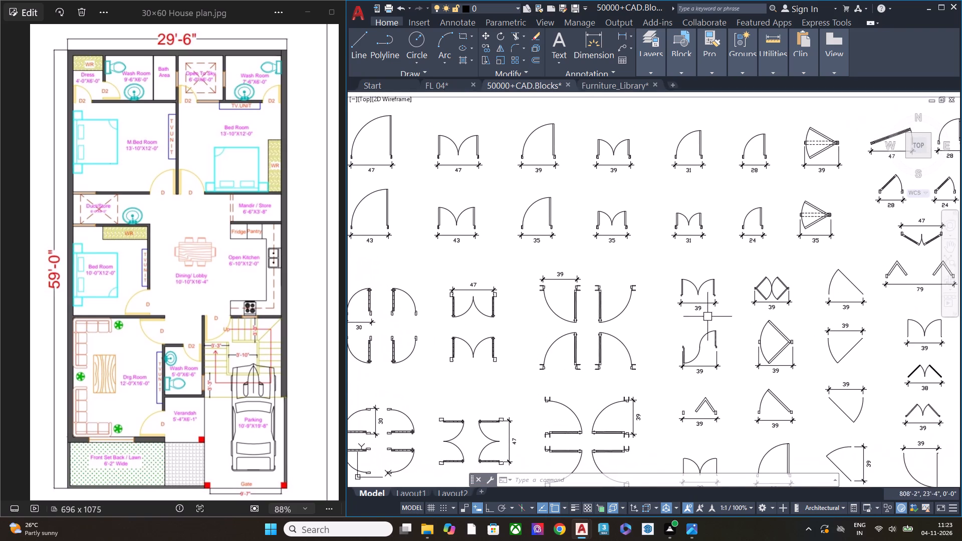
{"action": "middle_click_drag", "start_coordinate": [766, 406], "coordinate": [788, 447]}
{"action": "middle_click_drag", "start_coordinate": [613, 235], "coordinate": [647, 390]}
{"action": "scroll", "coordinate": [539, 254], "scroll_direction": "up", "scroll_amount": 1}
{"action": "middle_click_drag", "start_coordinate": [474, 256], "coordinate": [715, 268]}
{"action": "middle_click_drag", "start_coordinate": [637, 261], "coordinate": [633, 270]}
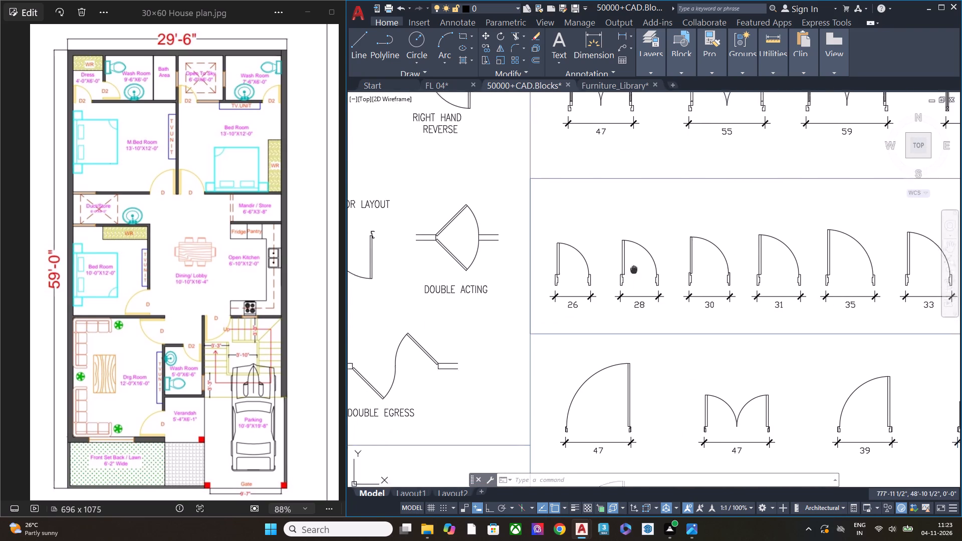
{"action": "middle_click_drag", "start_coordinate": [633, 270], "coordinate": [570, 363]}
{"action": "middle_click_drag", "start_coordinate": [671, 248], "coordinate": [487, 298]}
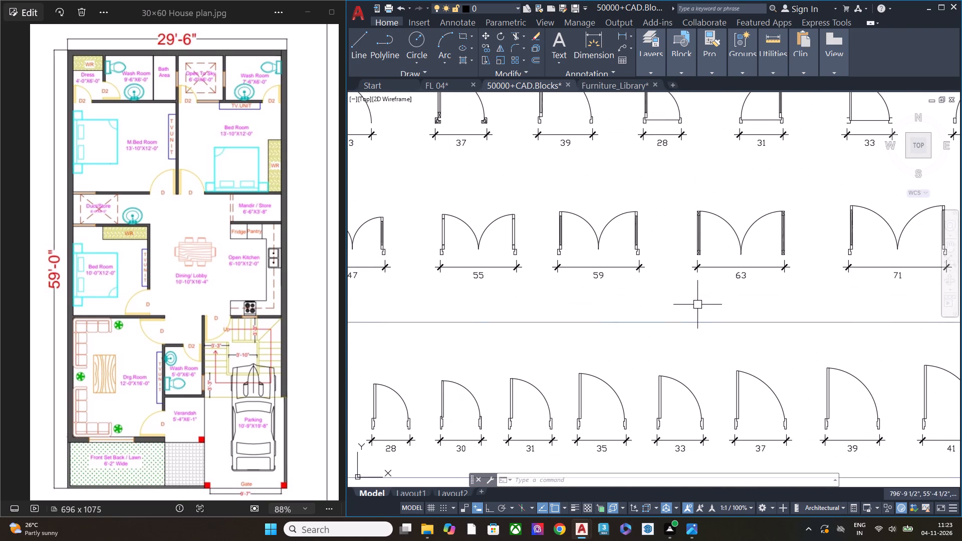
{"action": "middle_click_drag", "start_coordinate": [677, 142], "coordinate": [700, 306]}
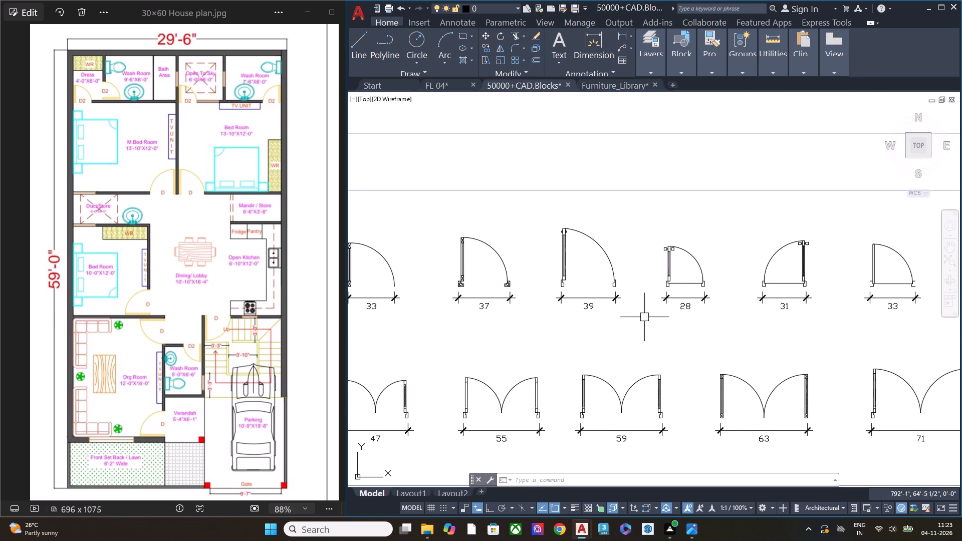
{"action": "scroll", "coordinate": [681, 304], "scroll_direction": "up", "scroll_amount": 1}
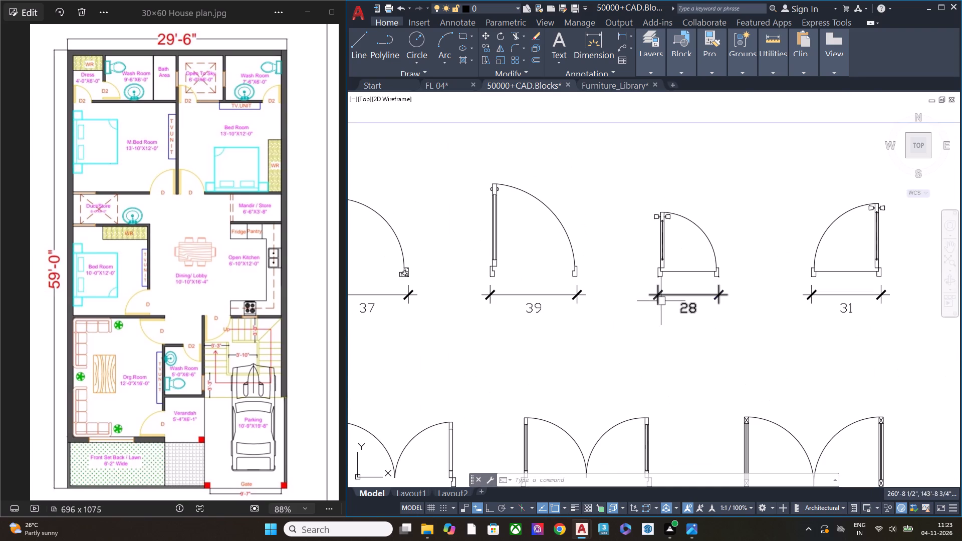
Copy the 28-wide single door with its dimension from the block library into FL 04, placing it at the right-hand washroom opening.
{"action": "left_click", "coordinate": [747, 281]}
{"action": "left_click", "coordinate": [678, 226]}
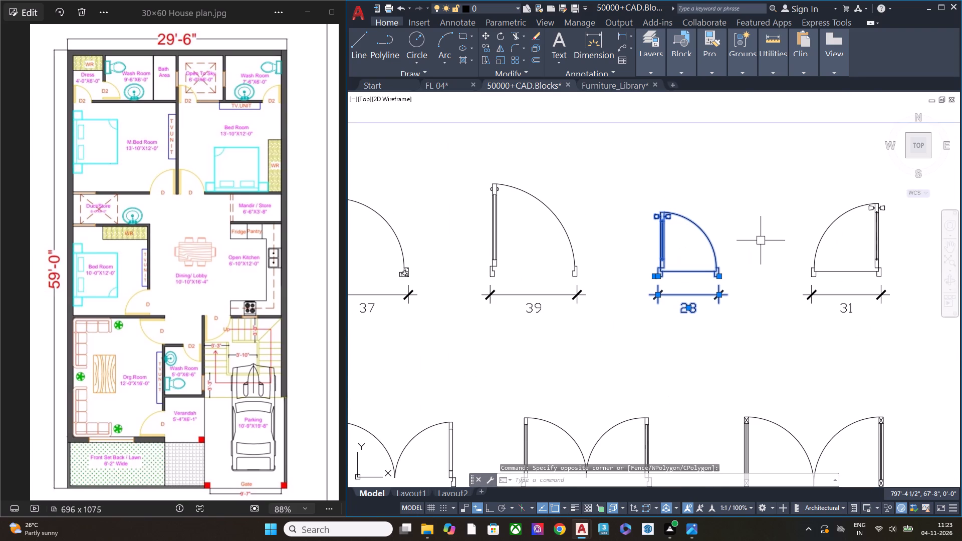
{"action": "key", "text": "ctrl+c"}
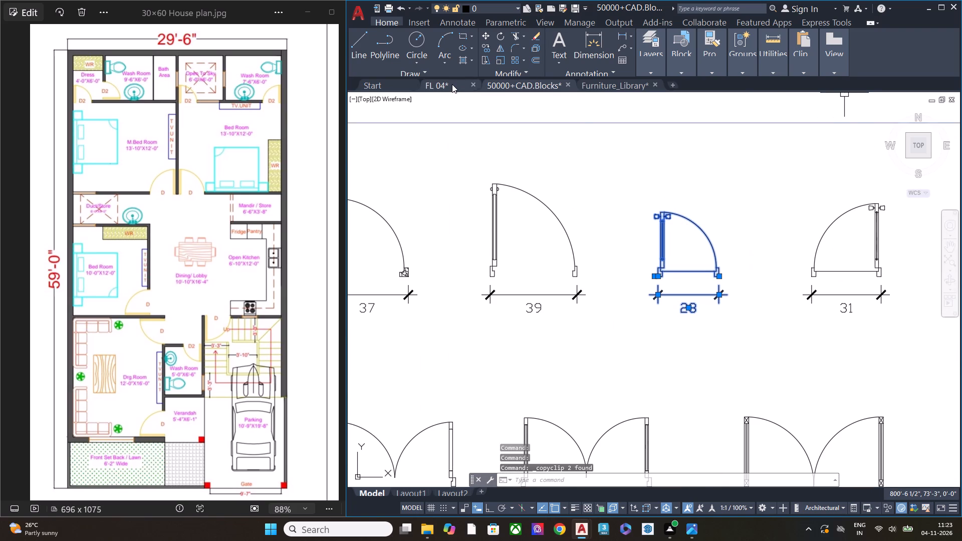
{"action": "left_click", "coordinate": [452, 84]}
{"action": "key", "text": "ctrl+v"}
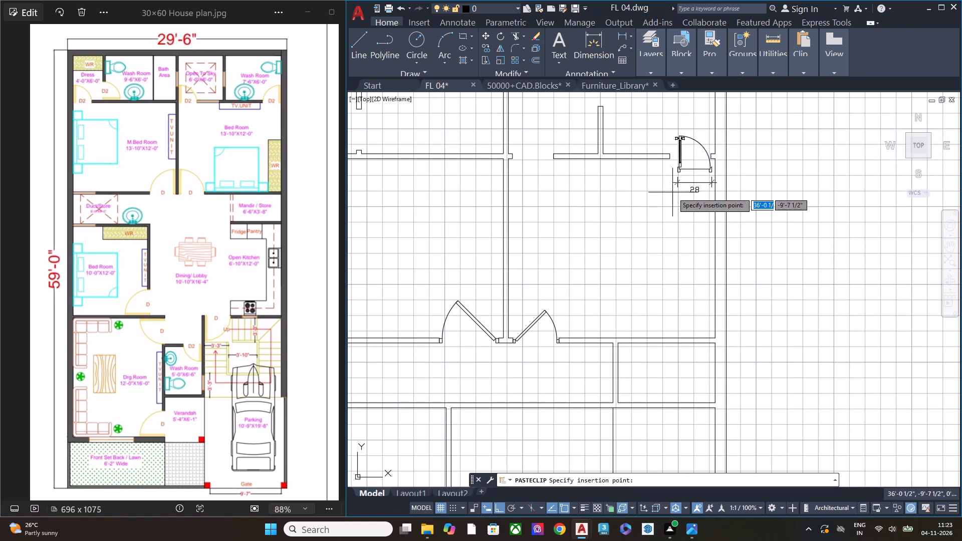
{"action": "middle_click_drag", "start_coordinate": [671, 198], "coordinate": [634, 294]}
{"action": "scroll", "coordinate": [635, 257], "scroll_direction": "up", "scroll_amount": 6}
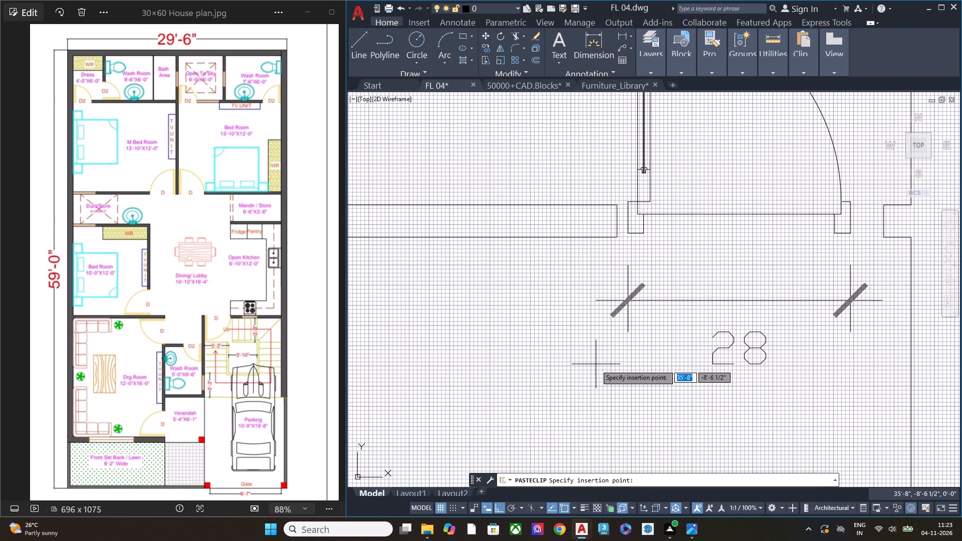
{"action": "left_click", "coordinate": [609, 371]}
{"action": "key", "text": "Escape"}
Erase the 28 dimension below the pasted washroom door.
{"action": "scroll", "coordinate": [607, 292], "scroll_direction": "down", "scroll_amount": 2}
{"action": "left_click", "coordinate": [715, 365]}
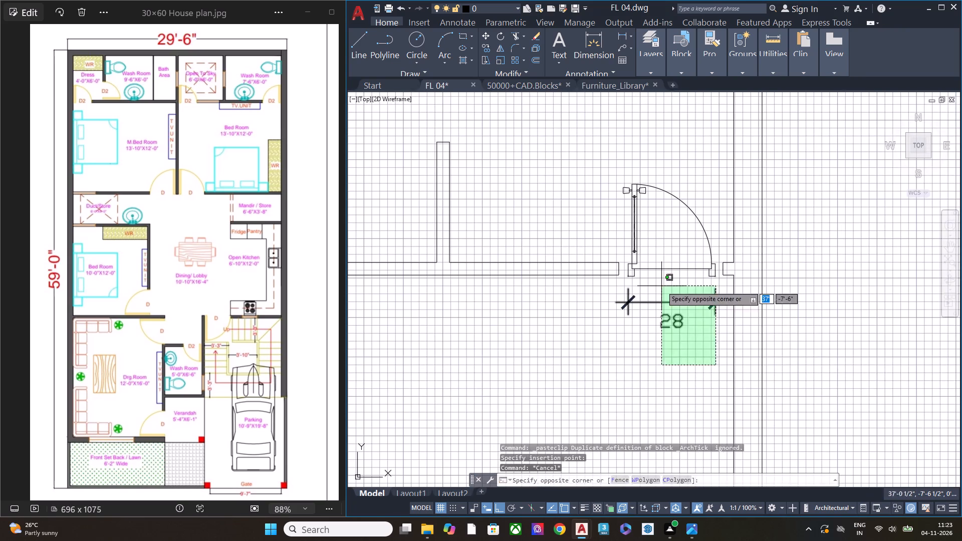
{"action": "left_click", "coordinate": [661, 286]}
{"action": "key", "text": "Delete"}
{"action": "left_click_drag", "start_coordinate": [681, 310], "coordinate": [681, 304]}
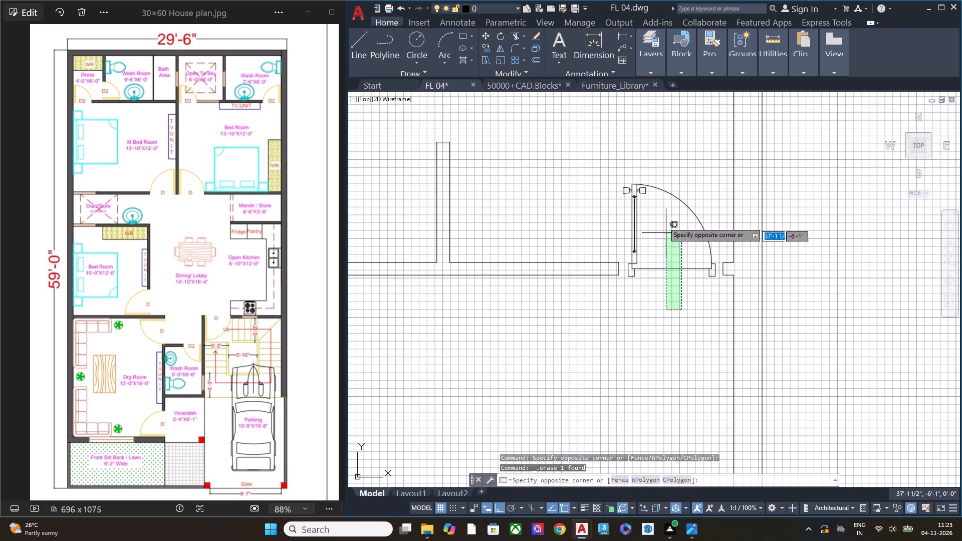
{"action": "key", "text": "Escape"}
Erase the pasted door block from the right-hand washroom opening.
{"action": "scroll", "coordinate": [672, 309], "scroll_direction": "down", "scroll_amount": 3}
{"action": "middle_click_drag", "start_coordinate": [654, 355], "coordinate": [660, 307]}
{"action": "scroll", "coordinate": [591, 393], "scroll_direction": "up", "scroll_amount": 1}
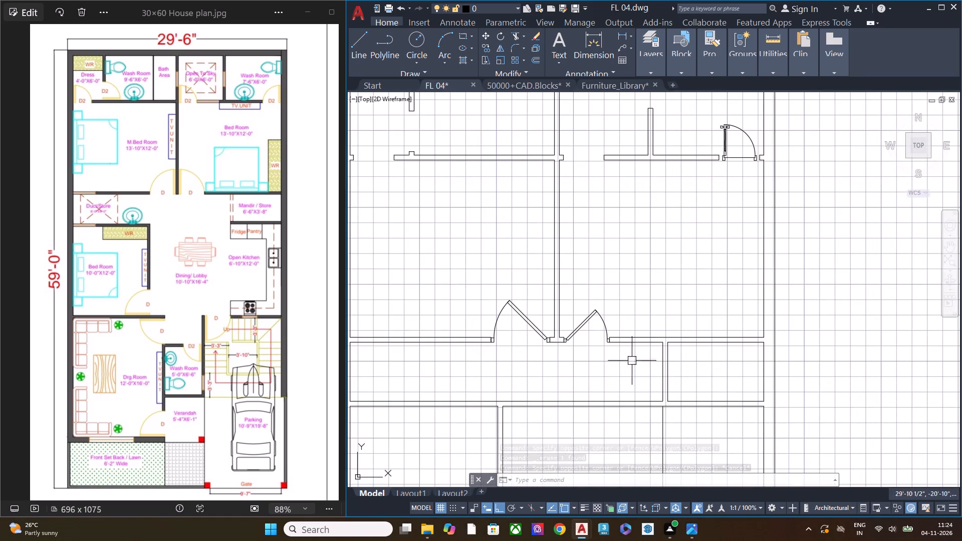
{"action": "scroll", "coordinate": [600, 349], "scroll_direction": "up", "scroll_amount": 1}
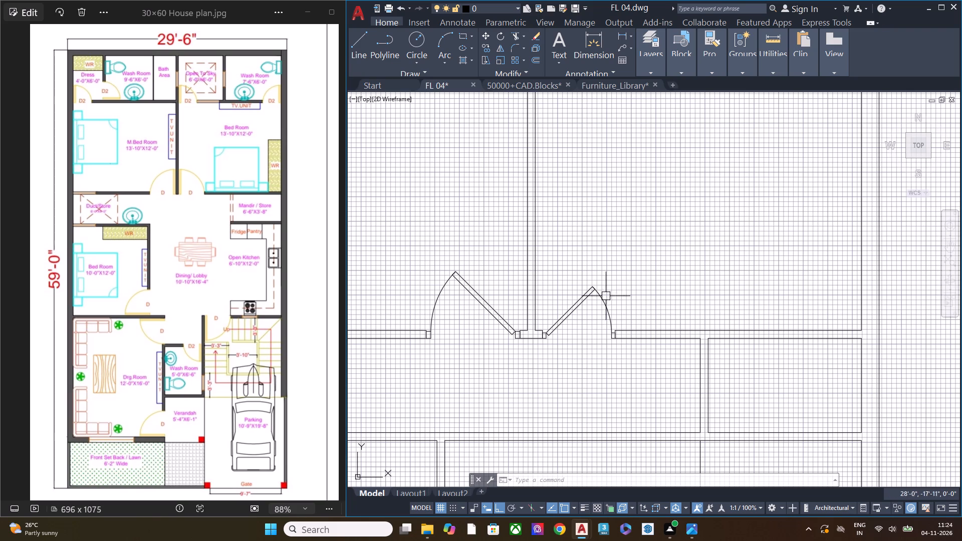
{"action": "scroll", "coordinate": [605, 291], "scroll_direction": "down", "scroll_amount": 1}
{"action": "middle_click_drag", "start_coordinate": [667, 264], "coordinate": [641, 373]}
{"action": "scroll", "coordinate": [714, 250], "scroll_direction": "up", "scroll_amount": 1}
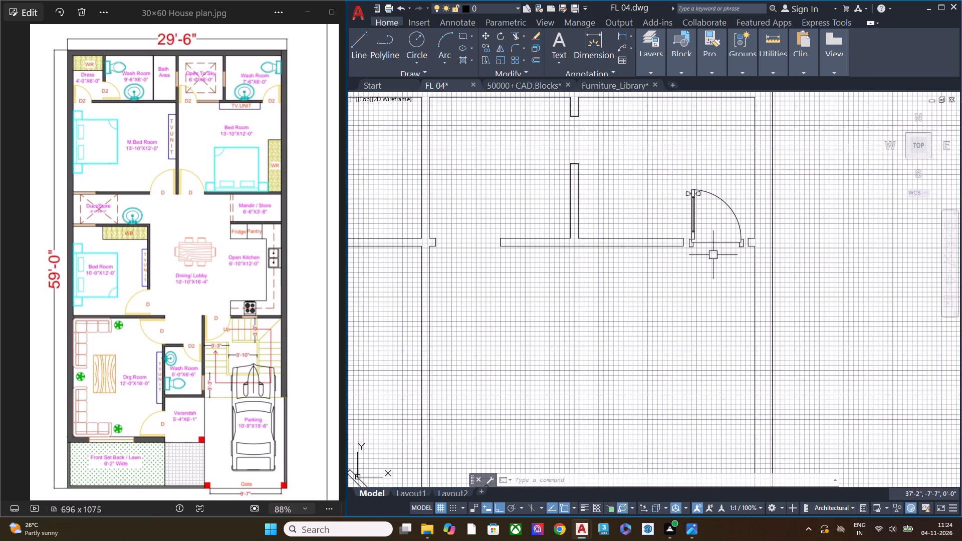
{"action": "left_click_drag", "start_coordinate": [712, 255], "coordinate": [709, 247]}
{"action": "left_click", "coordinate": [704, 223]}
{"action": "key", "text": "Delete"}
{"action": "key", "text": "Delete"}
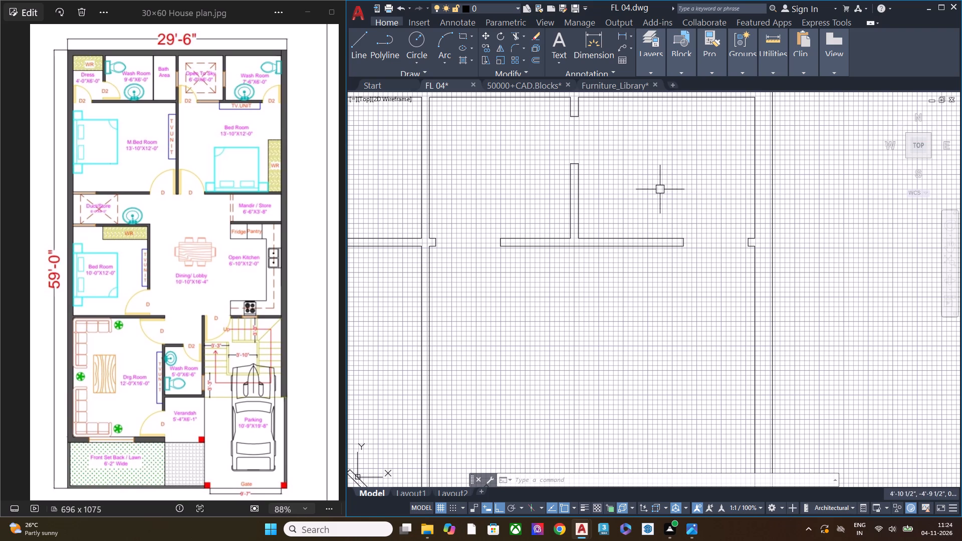
Move the smaller mirrored door block straight up out of the right bedroom's opening to just below the washroom wall.
{"action": "scroll", "coordinate": [620, 198], "scroll_direction": "down", "scroll_amount": 2}
{"action": "middle_click_drag", "start_coordinate": [541, 375], "coordinate": [571, 316]}
{"action": "scroll", "coordinate": [591, 270], "scroll_direction": "up", "scroll_amount": 3}
{"action": "scroll", "coordinate": [595, 265], "scroll_direction": "down", "scroll_amount": 1}
{"action": "scroll", "coordinate": [595, 265], "scroll_direction": "up", "scroll_amount": 1}
{"action": "left_click", "coordinate": [598, 273]}
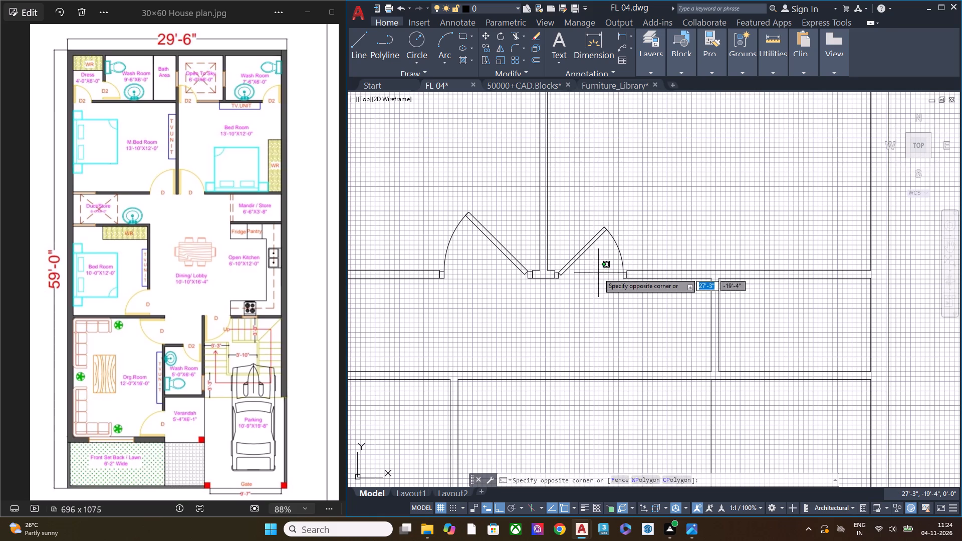
{"action": "left_click", "coordinate": [592, 224]}
{"action": "middle_click_drag", "start_coordinate": [645, 261], "coordinate": [615, 370]}
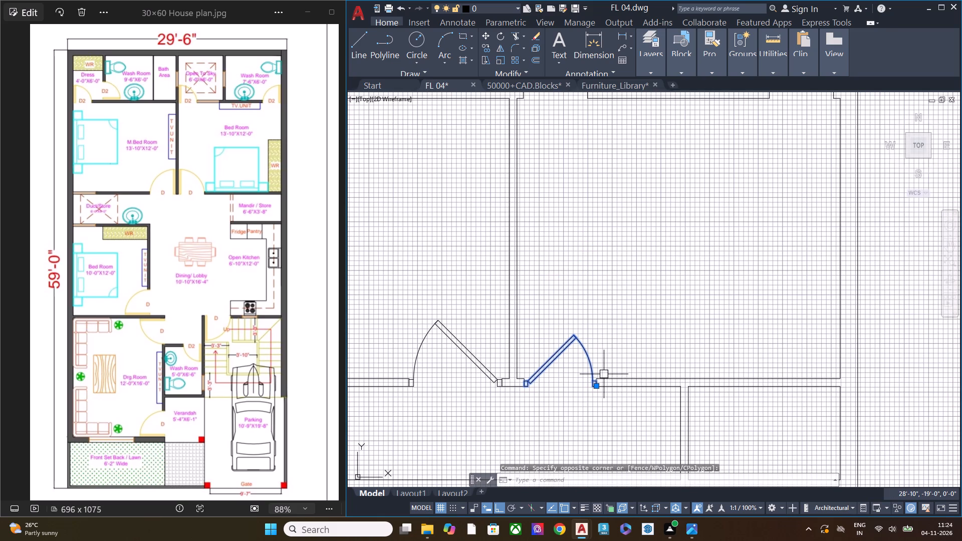
{"action": "type", "text": "M"}
{"action": "key", "text": "space"}
{"action": "left_click", "coordinate": [568, 402]}
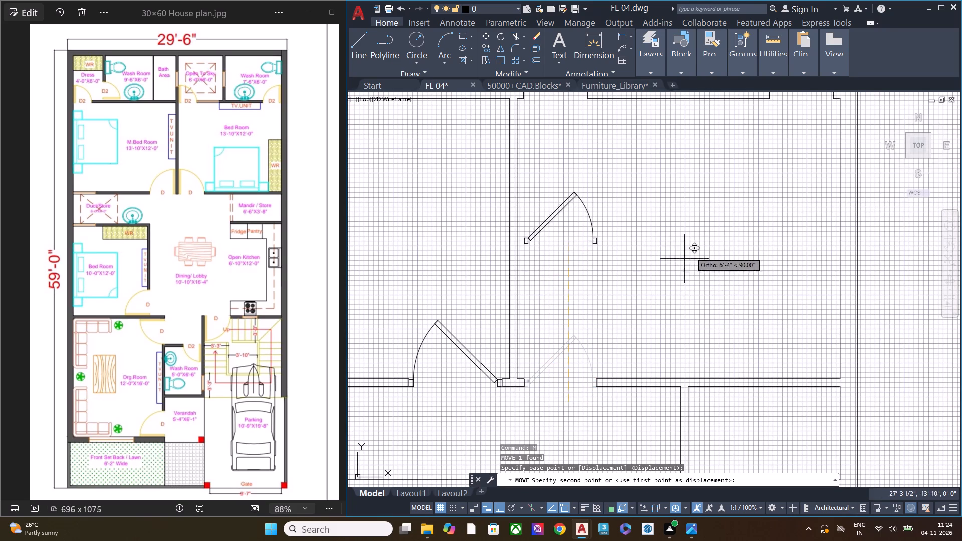
{"action": "middle_click_drag", "start_coordinate": [697, 254], "coordinate": [699, 345]}
{"action": "left_click", "coordinate": [691, 283]}
{"action": "key", "text": "Escape"}
Copy the master bedroom door block about 5'-0" horizontally to the right, over the emptied opening of the right bedroom.
{"action": "scroll", "coordinate": [705, 282], "scroll_direction": "down", "scroll_amount": 1}
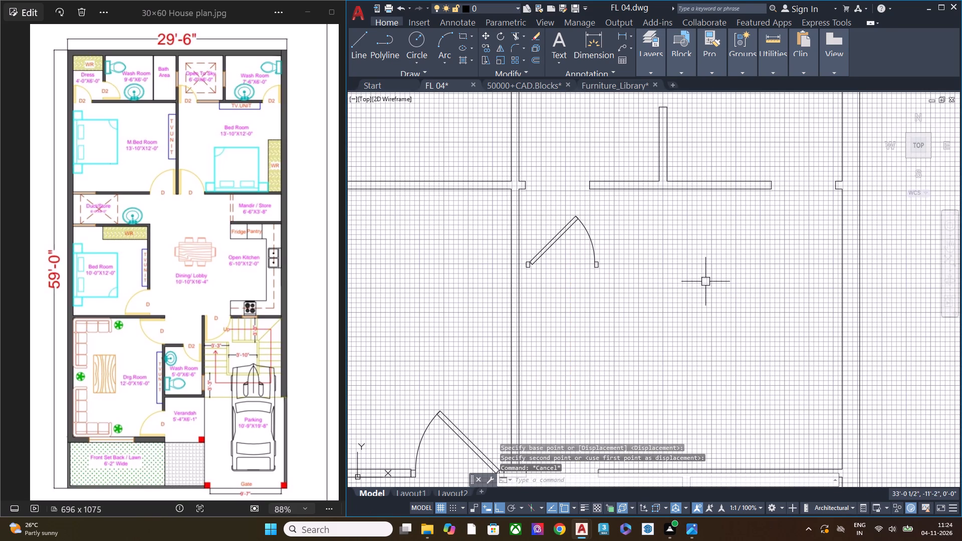
{"action": "middle_click_drag", "start_coordinate": [549, 338], "coordinate": [605, 270]}
{"action": "scroll", "coordinate": [576, 334], "scroll_direction": "up", "scroll_amount": 1}
{"action": "left_click_drag", "start_coordinate": [617, 334], "coordinate": [619, 312]}
{"action": "left_click", "coordinate": [610, 246]}
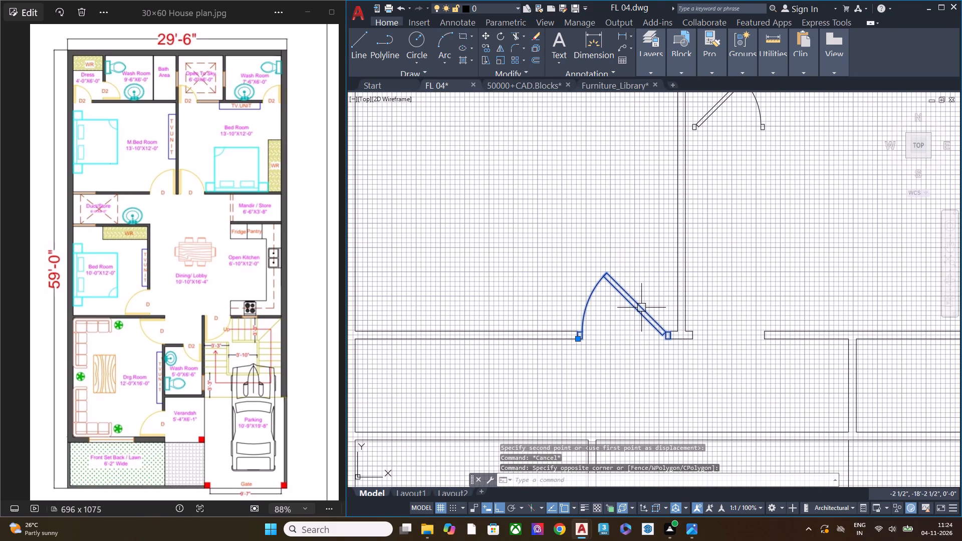
{"action": "key", "text": "c"}
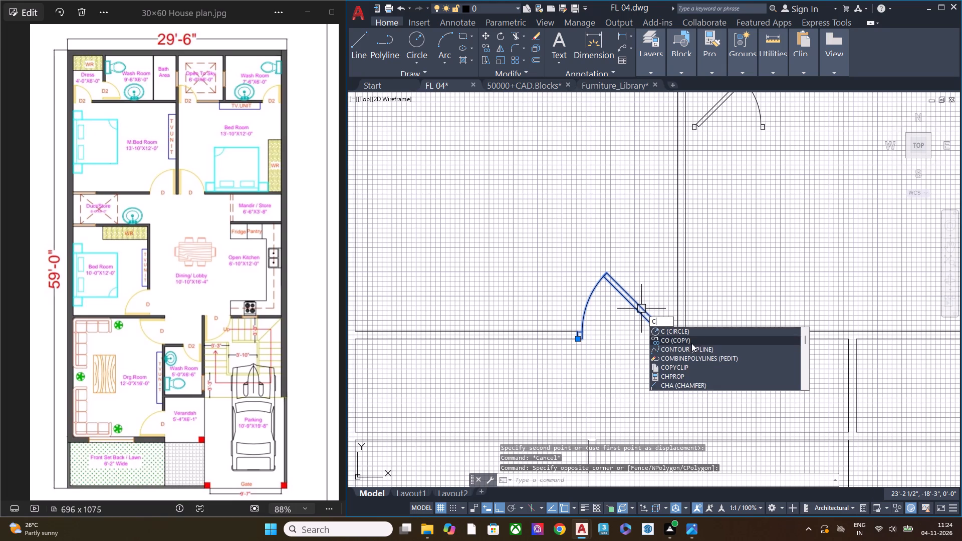
{"action": "left_click", "coordinate": [691, 343]}
{"action": "left_click", "coordinate": [600, 353]}
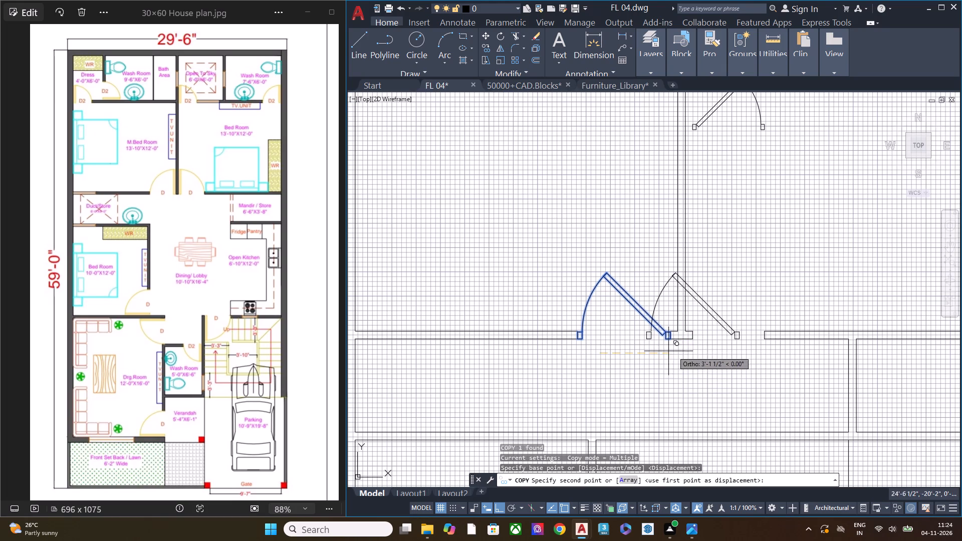
{"action": "left_click", "coordinate": [716, 354]}
{"action": "key", "text": "Escape"}
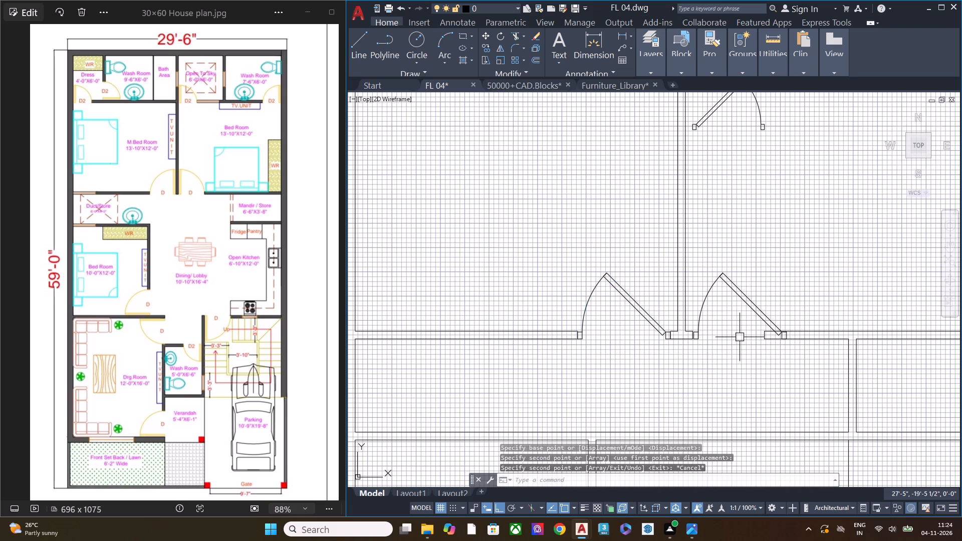
Mirror the right bedroom's door block about a vertical line so its hinge faces the central wall, erasing the source block.
{"action": "middle_click_drag", "start_coordinate": [740, 338], "coordinate": [632, 368]}
{"action": "scroll", "coordinate": [635, 353], "scroll_direction": "up", "scroll_amount": 2}
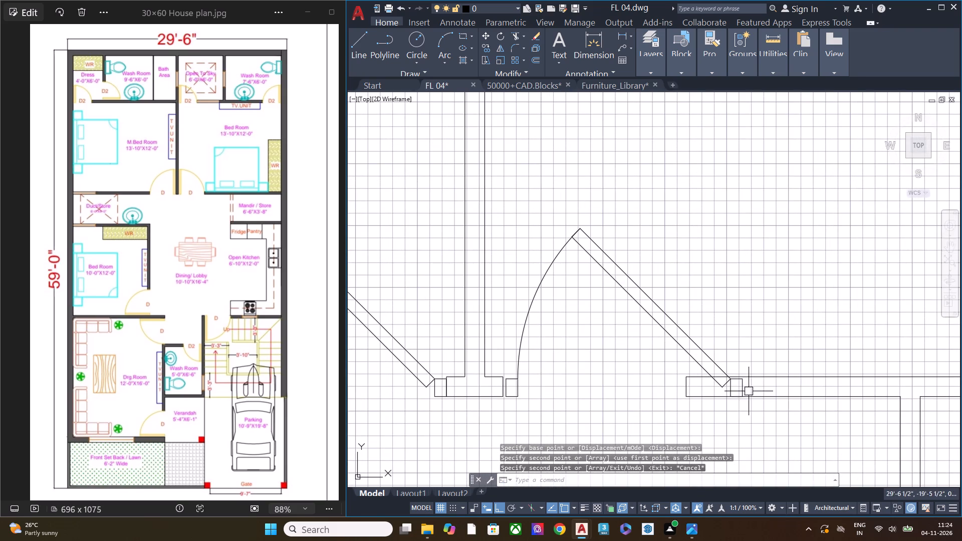
{"action": "left_click_drag", "start_coordinate": [643, 377], "coordinate": [643, 373]}
{"action": "left_click", "coordinate": [634, 262]}
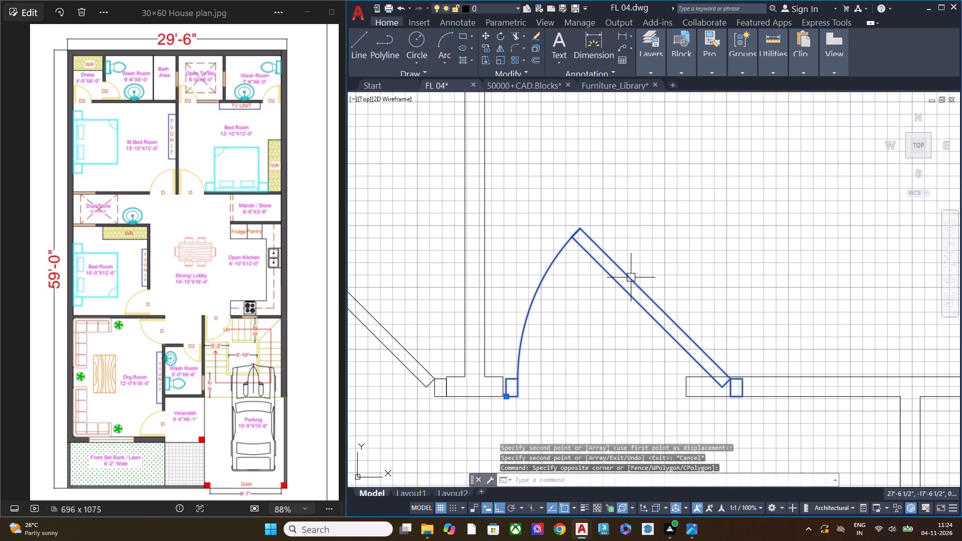
{"action": "key", "text": "m"}
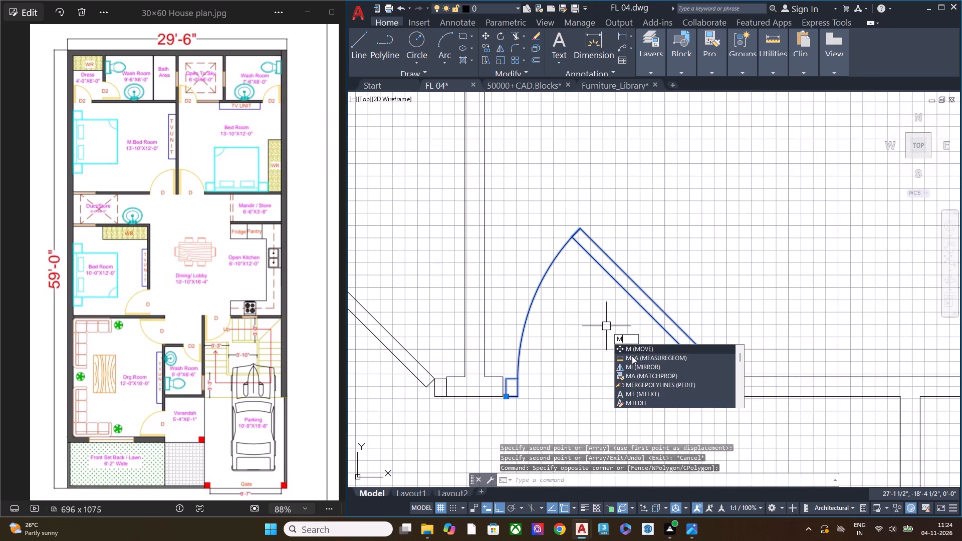
{"action": "left_click", "coordinate": [645, 368]}
{"action": "left_click", "coordinate": [639, 356]}
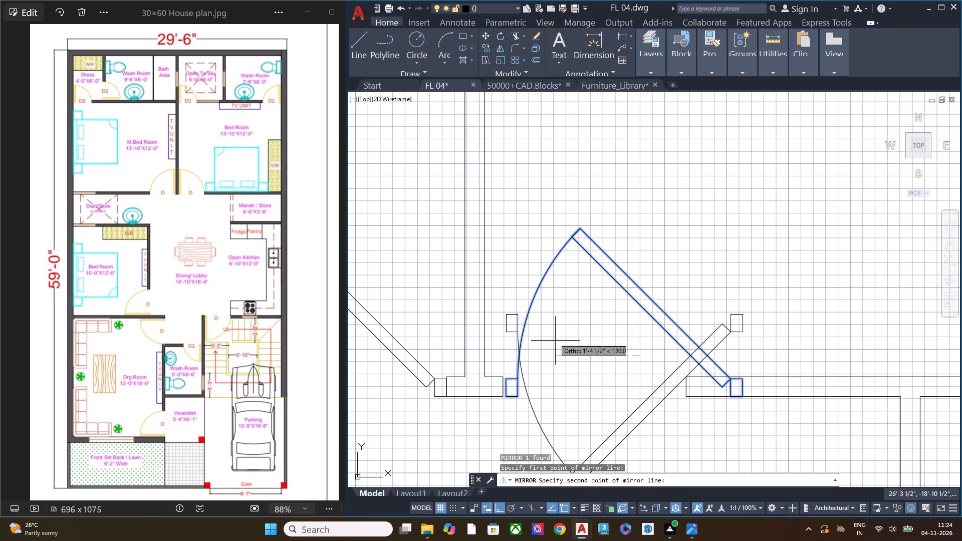
{"action": "left_click", "coordinate": [672, 262]}
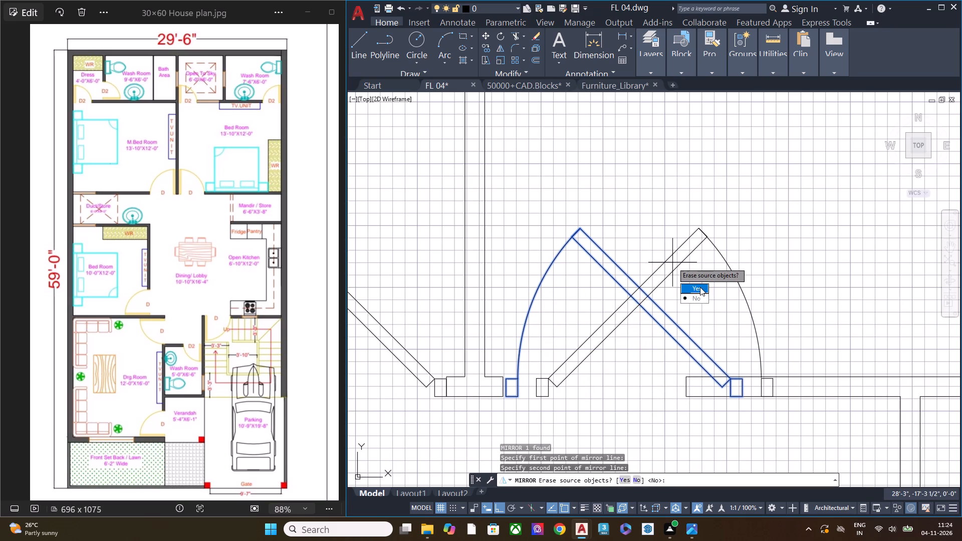
{"action": "left_click_drag", "start_coordinate": [700, 287], "coordinate": [672, 262]}
Move the mirrored bedroom door block about 7" horizontally so its hinge-side frame sits flush against the central wall stub.
{"action": "middle_click_drag", "start_coordinate": [644, 353], "coordinate": [530, 279]}
{"action": "middle_click_drag", "start_coordinate": [450, 332], "coordinate": [618, 364]}
{"action": "scroll", "coordinate": [577, 333], "scroll_direction": "up", "scroll_amount": 1}
{"action": "scroll", "coordinate": [576, 332], "scroll_direction": "down", "scroll_amount": 1}
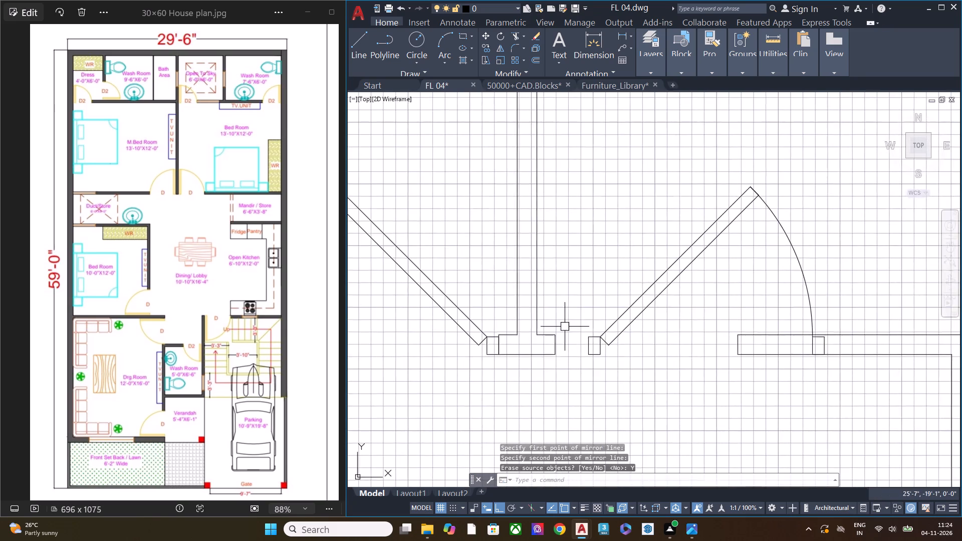
{"action": "scroll", "coordinate": [565, 327], "scroll_direction": "up", "scroll_amount": 2}
{"action": "left_click_drag", "start_coordinate": [673, 393], "coordinate": [669, 383]}
{"action": "left_click", "coordinate": [641, 314]}
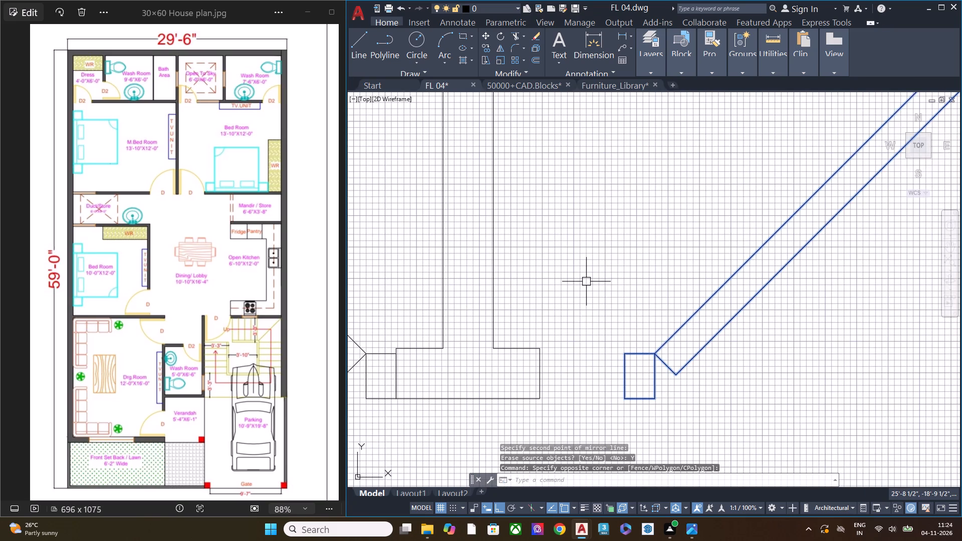
{"action": "key", "text": "m"}
{"action": "key", "text": "space"}
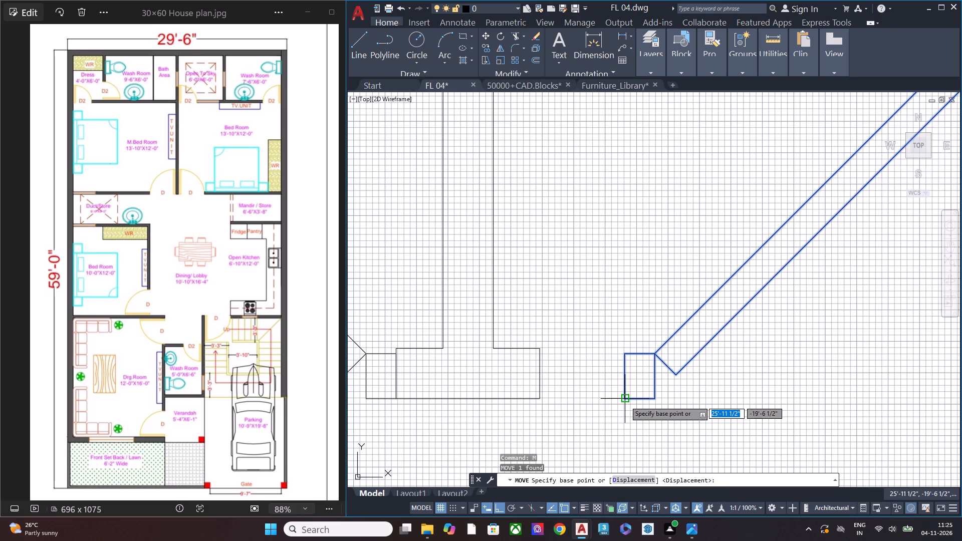
{"action": "left_click", "coordinate": [625, 397]}
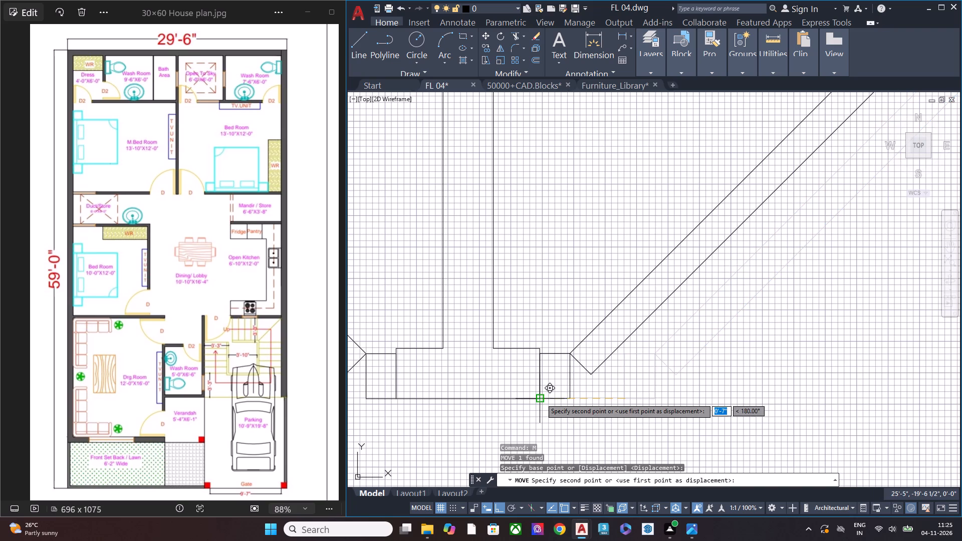
{"action": "left_click", "coordinate": [541, 398]}
{"action": "scroll", "coordinate": [565, 313], "scroll_direction": "down", "scroll_amount": 1}
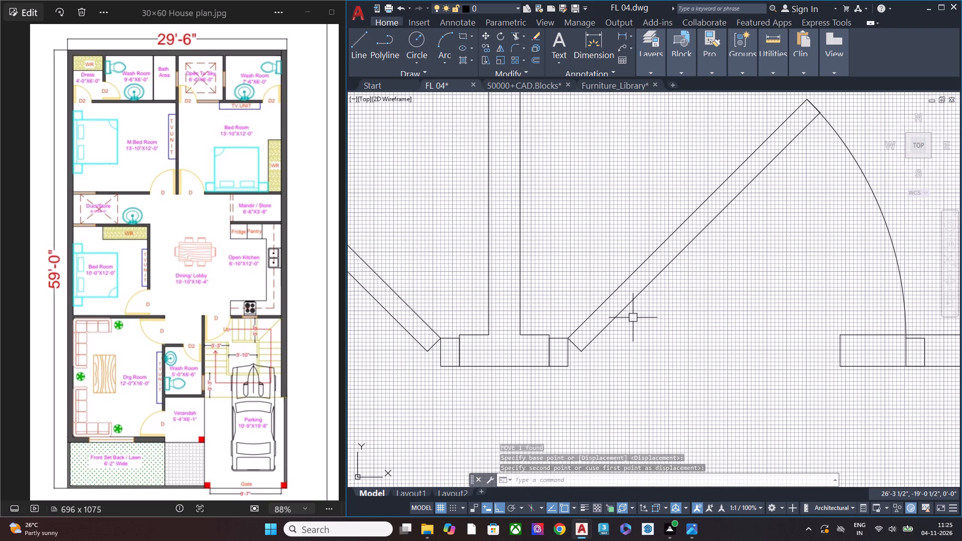
Stretch the end line and both face lines of the right bedroom's lower wall back to the door frame's outer edge.
{"action": "scroll", "coordinate": [569, 314], "scroll_direction": "down", "scroll_amount": 2}
{"action": "scroll", "coordinate": [729, 324], "scroll_direction": "up", "scroll_amount": 5}
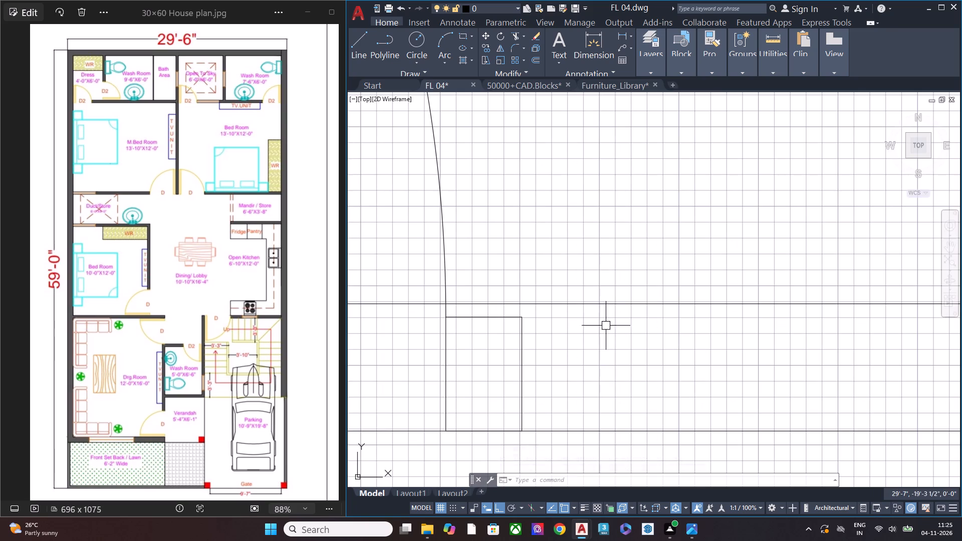
{"action": "key", "text": "Escape"}
{"action": "scroll", "coordinate": [658, 310], "scroll_direction": "down", "scroll_amount": 2}
{"action": "left_click", "coordinate": [470, 330]}
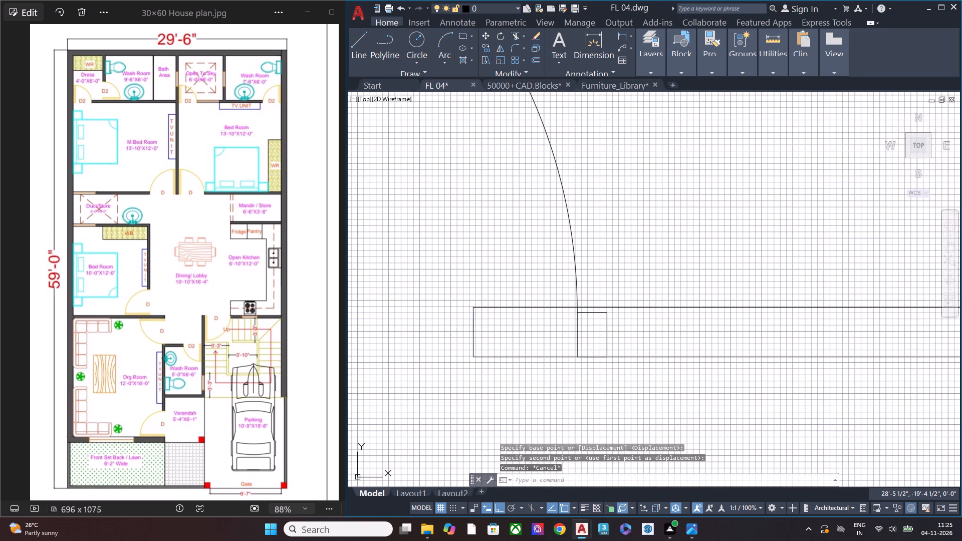
{"action": "left_click", "coordinate": [492, 356]}
{"action": "left_click", "coordinate": [507, 309]}
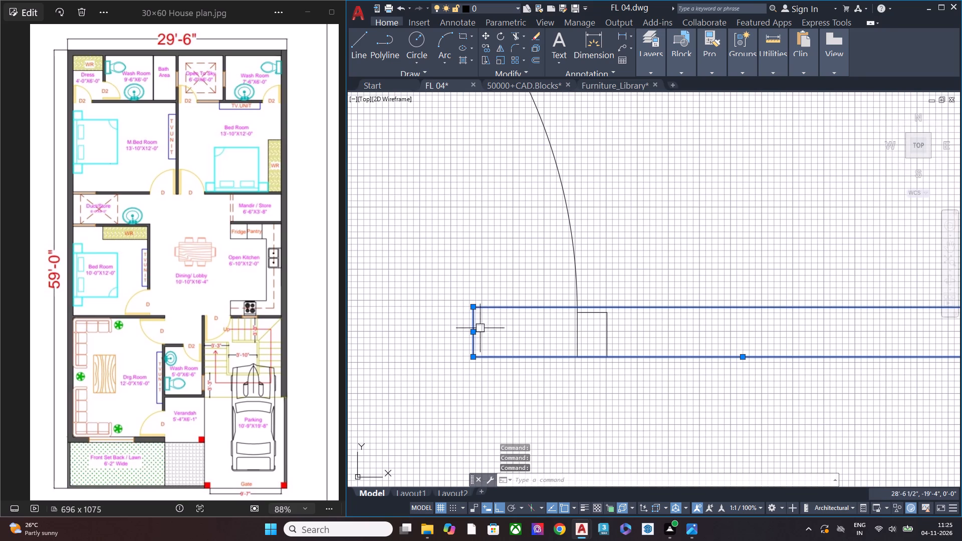
{"action": "left_click", "coordinate": [473, 332]}
{"action": "left_click", "coordinate": [609, 334]}
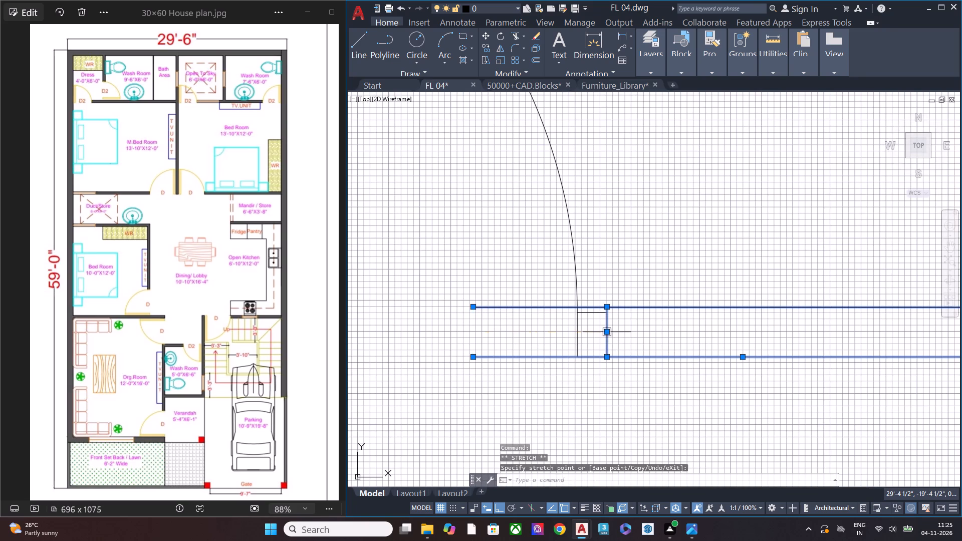
{"action": "left_click", "coordinate": [471, 308]}
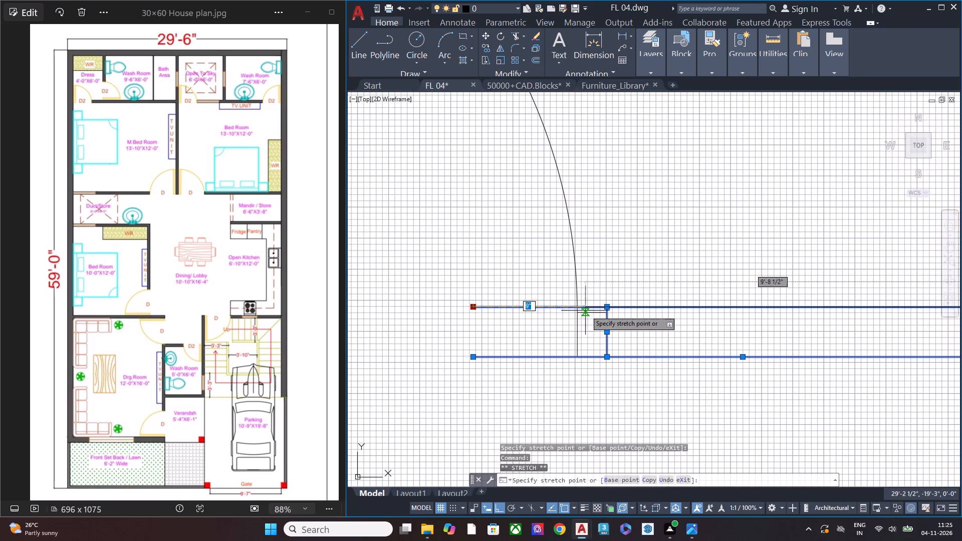
{"action": "left_click", "coordinate": [606, 307]}
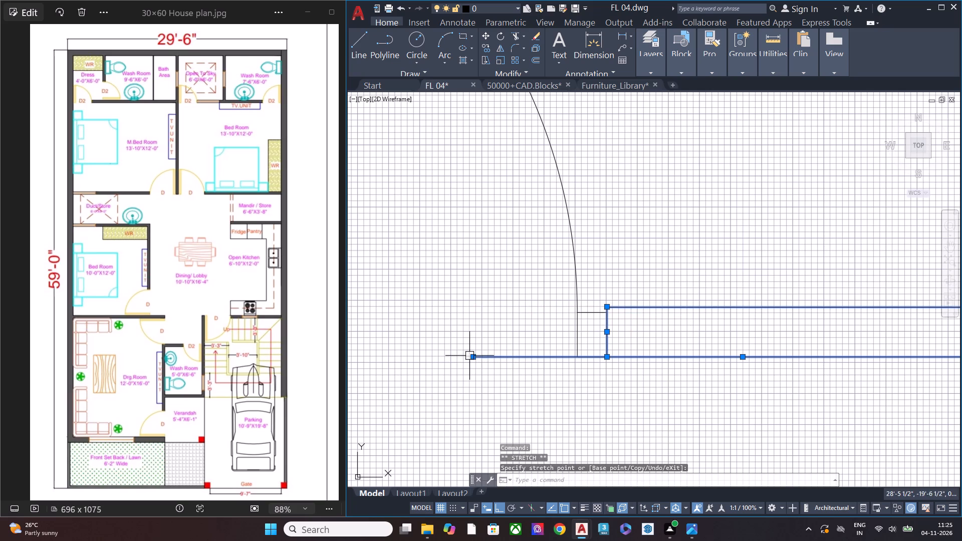
{"action": "left_click", "coordinate": [472, 357]}
{"action": "left_click", "coordinate": [606, 357]}
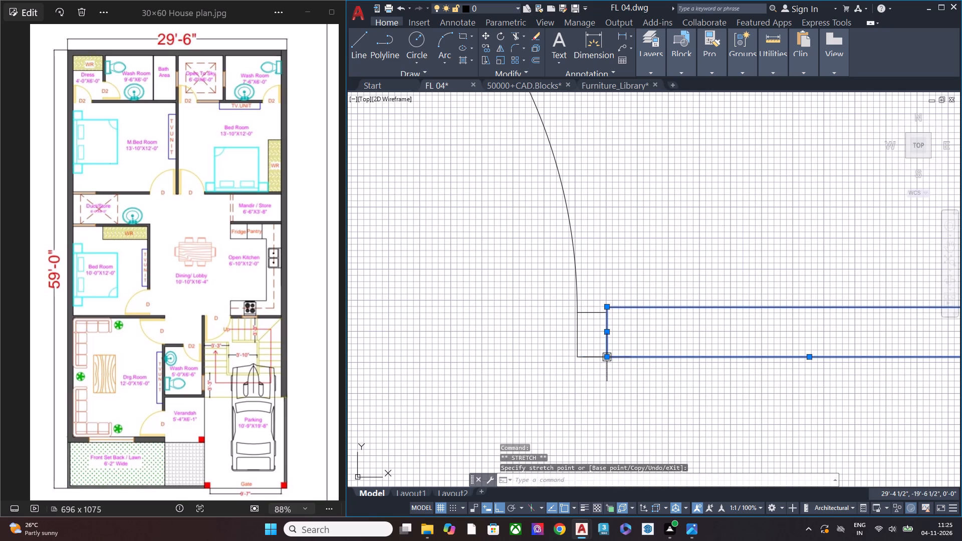
{"action": "key", "text": "Escape"}
Save the drawing.
{"action": "scroll", "coordinate": [530, 332], "scroll_direction": "down", "scroll_amount": 2}
{"action": "scroll", "coordinate": [674, 304], "scroll_direction": "down", "scroll_amount": 2}
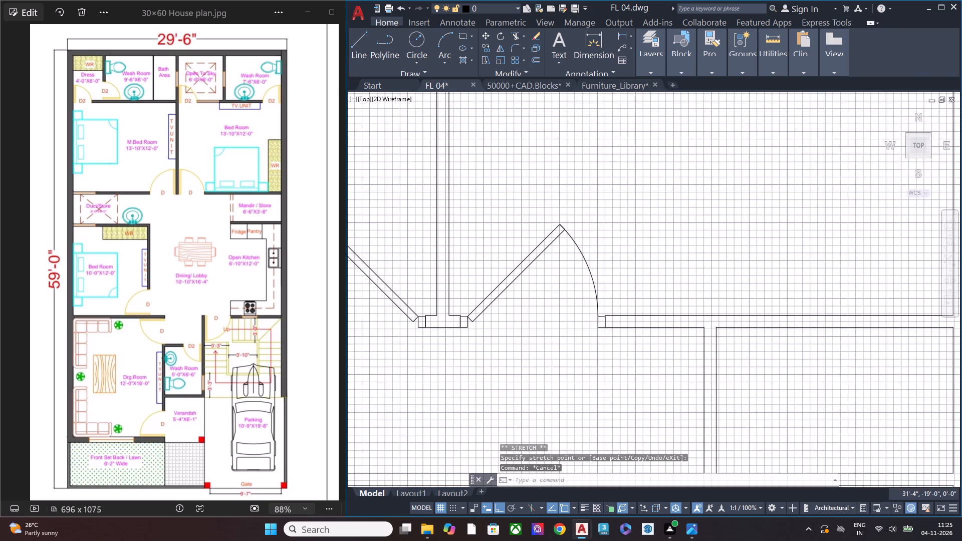
{"action": "middle_click_drag", "start_coordinate": [589, 320], "coordinate": [654, 331]}
{"action": "key", "text": "ctrl+s"}
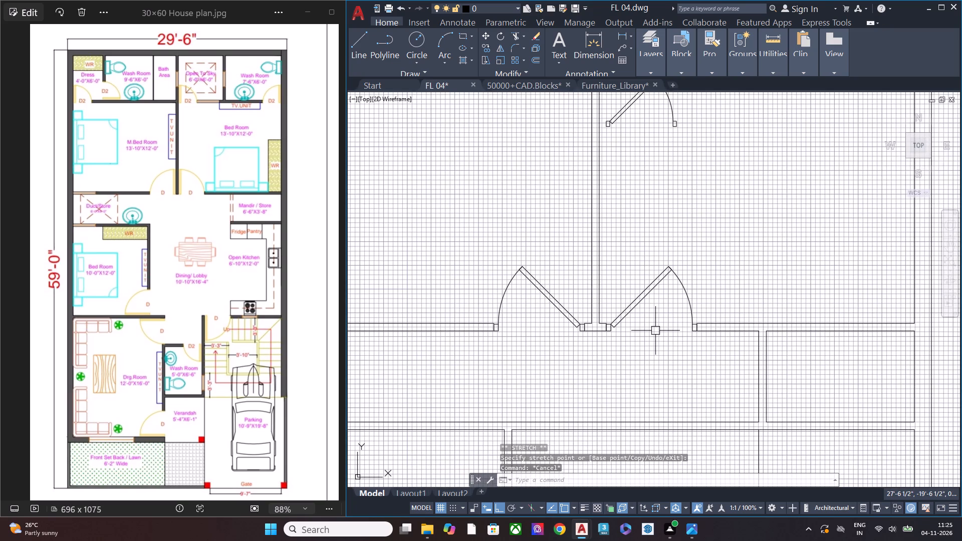
Copy the smaller door block with Ortho off about 9'-3" right and 2'-6" up, just below the right-hand washroom's opening.
{"action": "scroll", "coordinate": [638, 318], "scroll_direction": "down", "scroll_amount": 2}
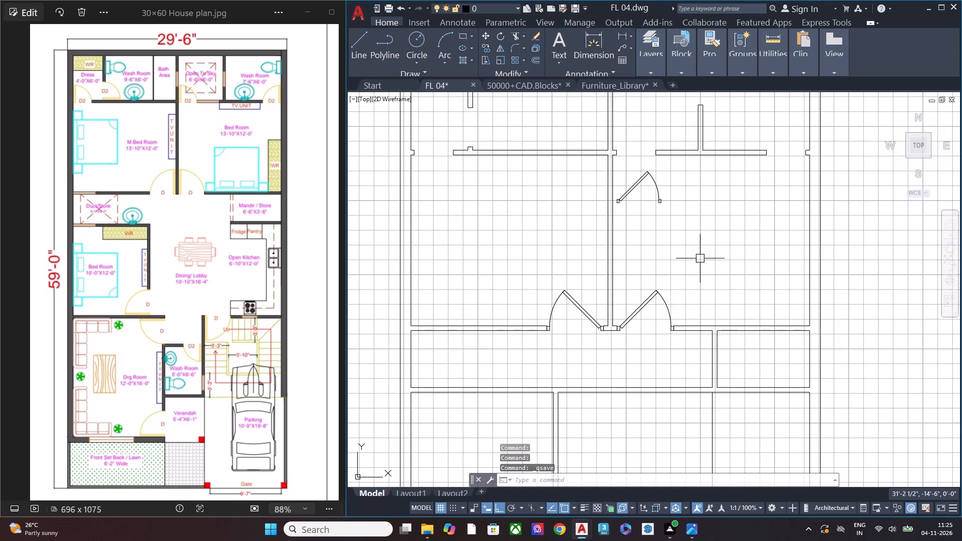
{"action": "middle_click_drag", "start_coordinate": [690, 280], "coordinate": [645, 382]}
{"action": "middle_click_drag", "start_coordinate": [600, 269], "coordinate": [609, 330]}
{"action": "scroll", "coordinate": [609, 331], "scroll_direction": "up", "scroll_amount": 3}
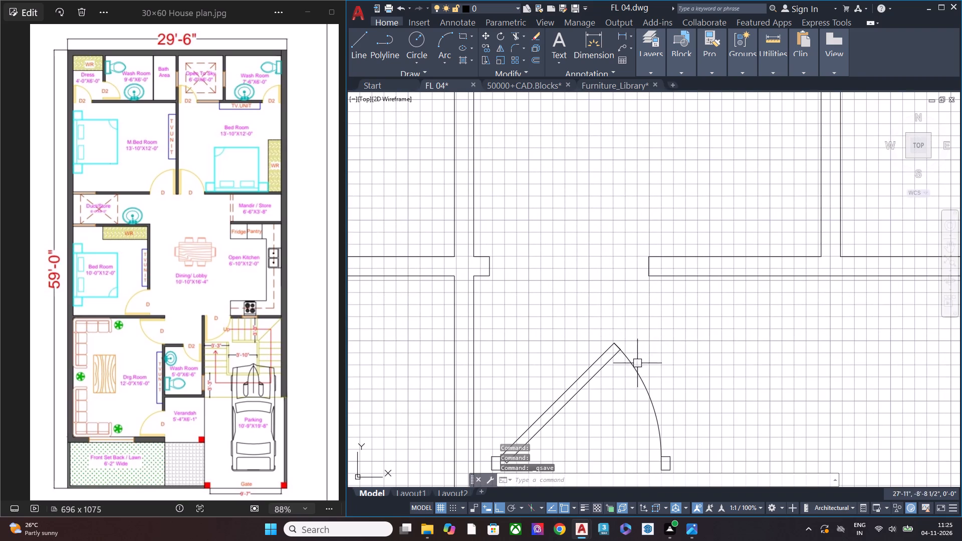
{"action": "scroll", "coordinate": [677, 340], "scroll_direction": "down", "scroll_amount": 1}
{"action": "middle_click_drag", "start_coordinate": [678, 371], "coordinate": [693, 327]}
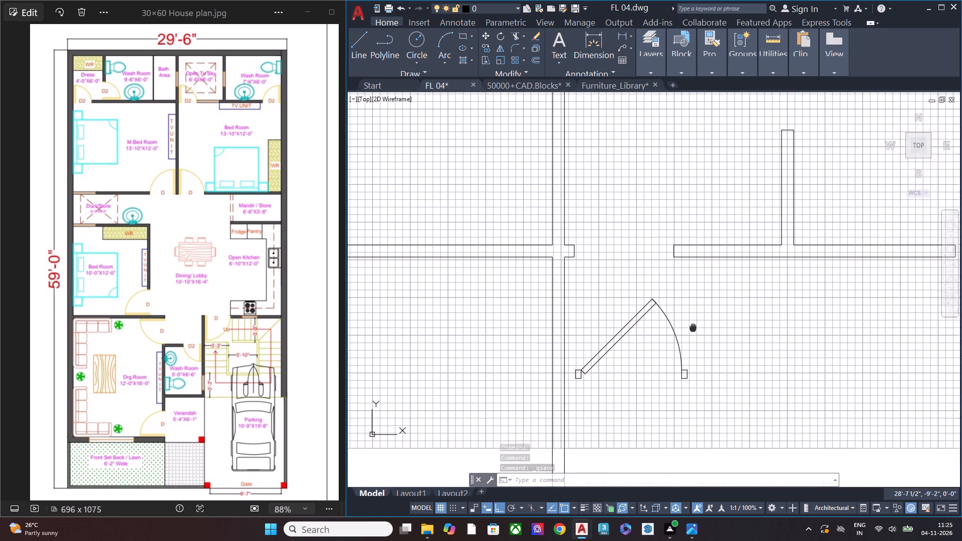
{"action": "middle_click_drag", "start_coordinate": [693, 327], "coordinate": [695, 324]}
{"action": "left_click", "coordinate": [708, 426]}
{"action": "left_click", "coordinate": [588, 298]}
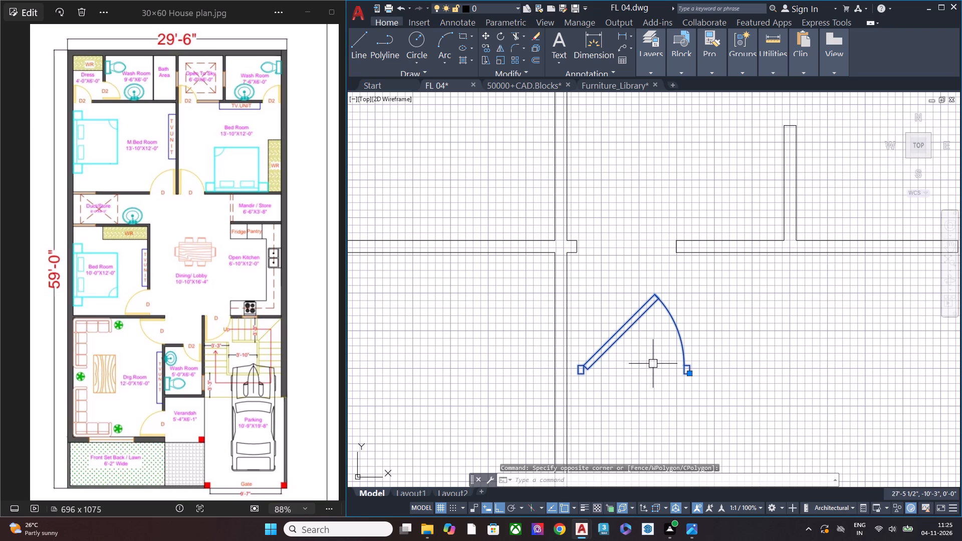
{"action": "key", "text": "c"}
{"action": "left_click", "coordinate": [681, 392]}
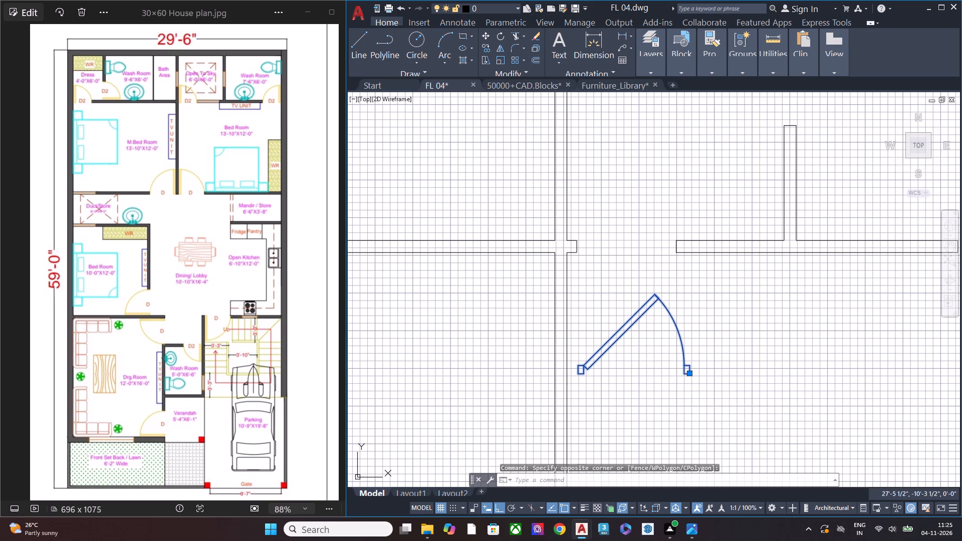
{"action": "scroll", "coordinate": [583, 374], "scroll_direction": "up", "scroll_amount": 2}
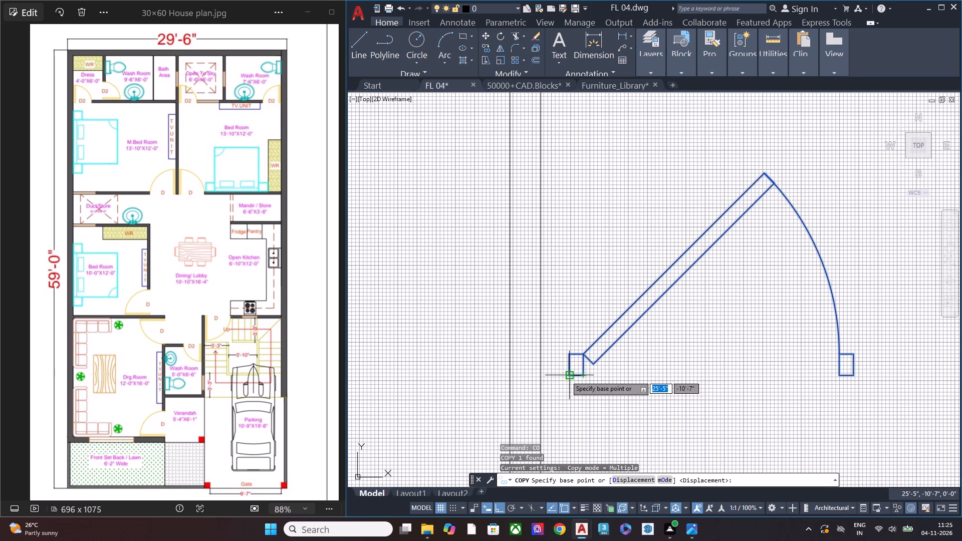
{"action": "left_click", "coordinate": [567, 375]}
{"action": "scroll", "coordinate": [538, 344], "scroll_direction": "down", "scroll_amount": 4}
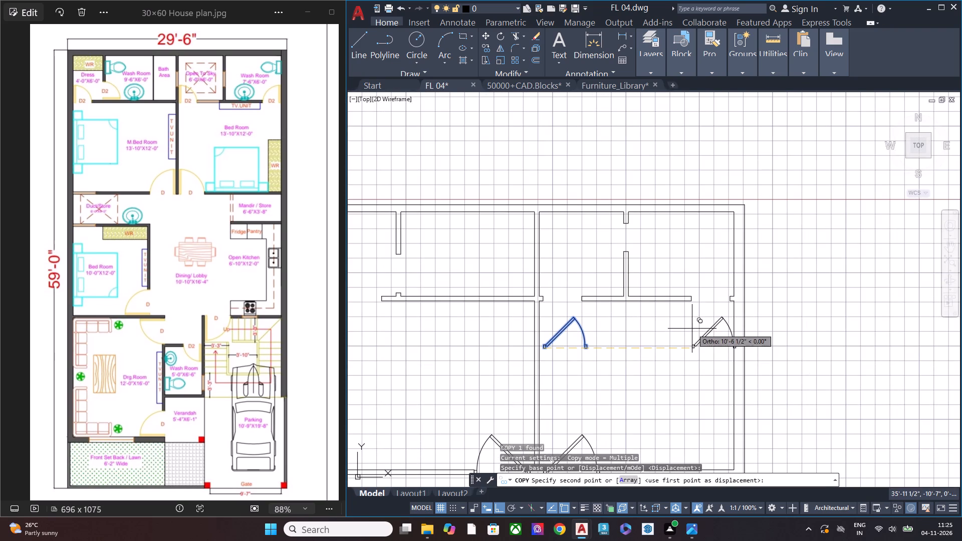
{"action": "key", "text": "F8"}
{"action": "scroll", "coordinate": [699, 298], "scroll_direction": "up", "scroll_amount": 3}
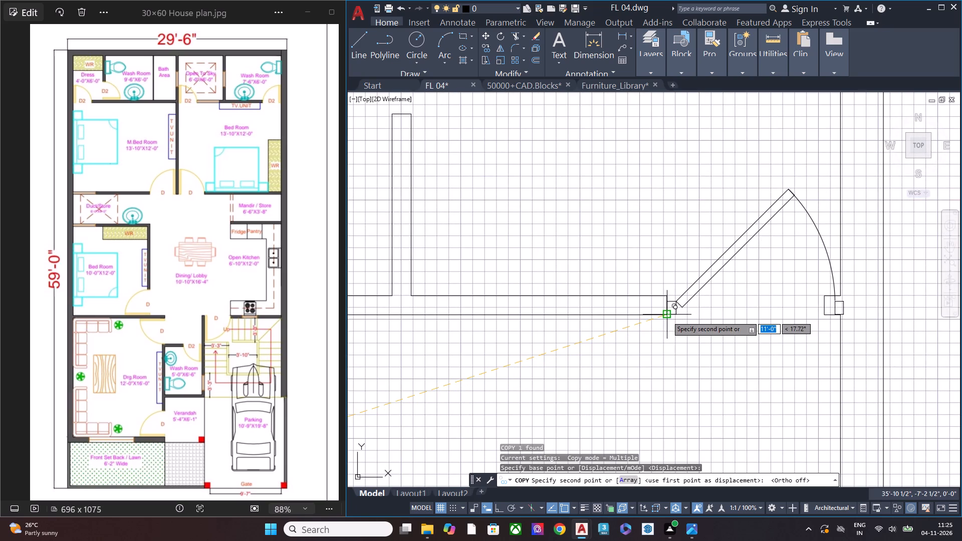
{"action": "left_click", "coordinate": [600, 363]}
{"action": "key", "text": "Escape"}
{"action": "middle_click_drag", "start_coordinate": [696, 374], "coordinate": [678, 375]}
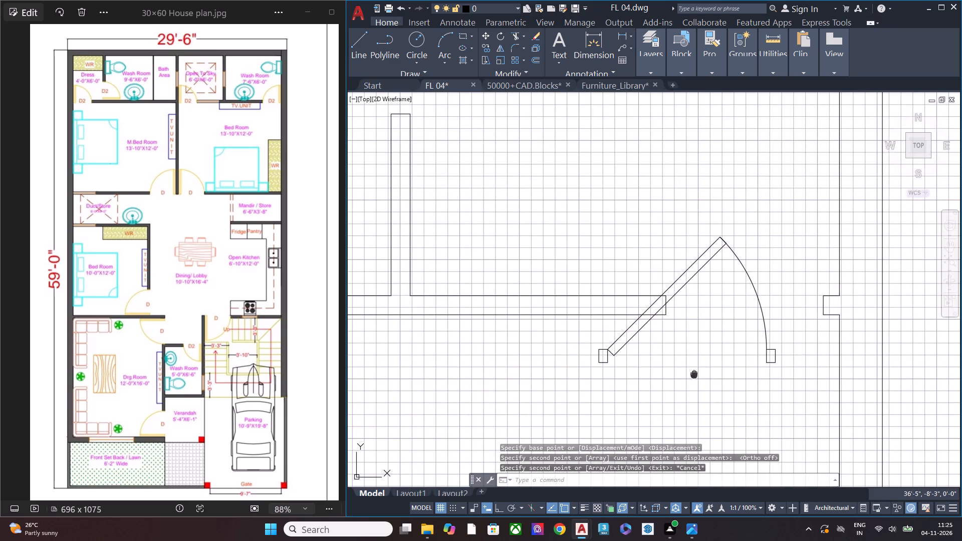
{"action": "middle_click_drag", "start_coordinate": [678, 375], "coordinate": [608, 372]}
Measure the width of the right-hand washroom's door opening between the wall end and the outer wall stub.
{"action": "left_click", "coordinate": [766, 66]}
{"action": "left_click", "coordinate": [776, 110]}
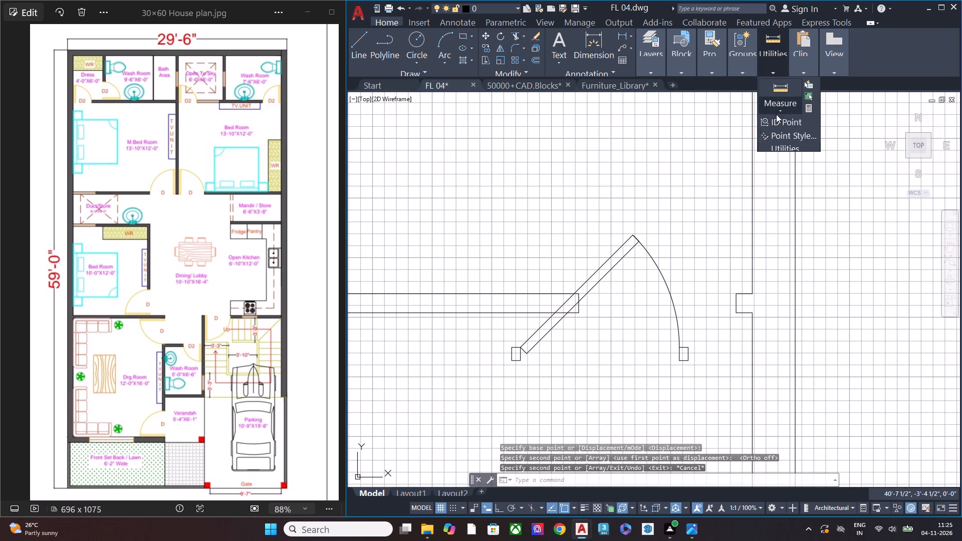
{"action": "left_click", "coordinate": [795, 145]}
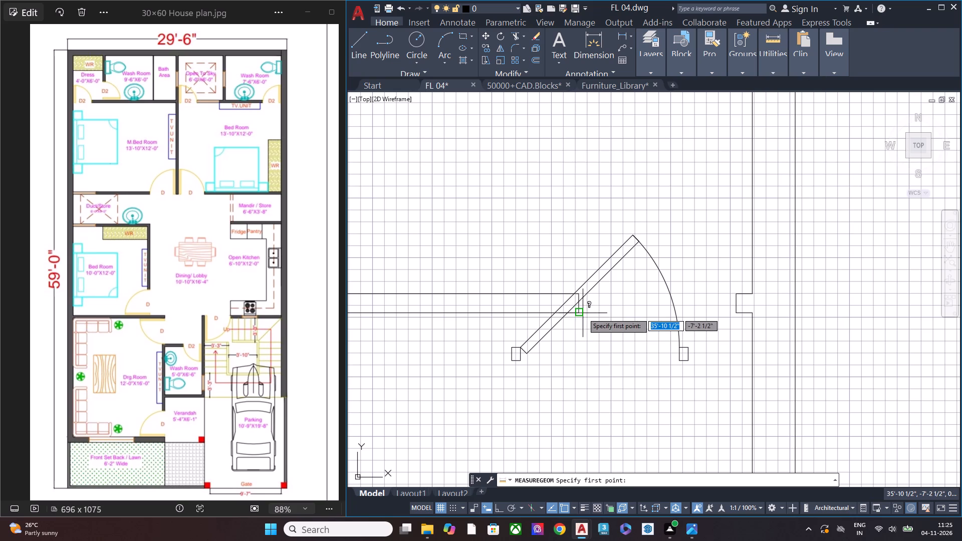
{"action": "left_click", "coordinate": [581, 314]}
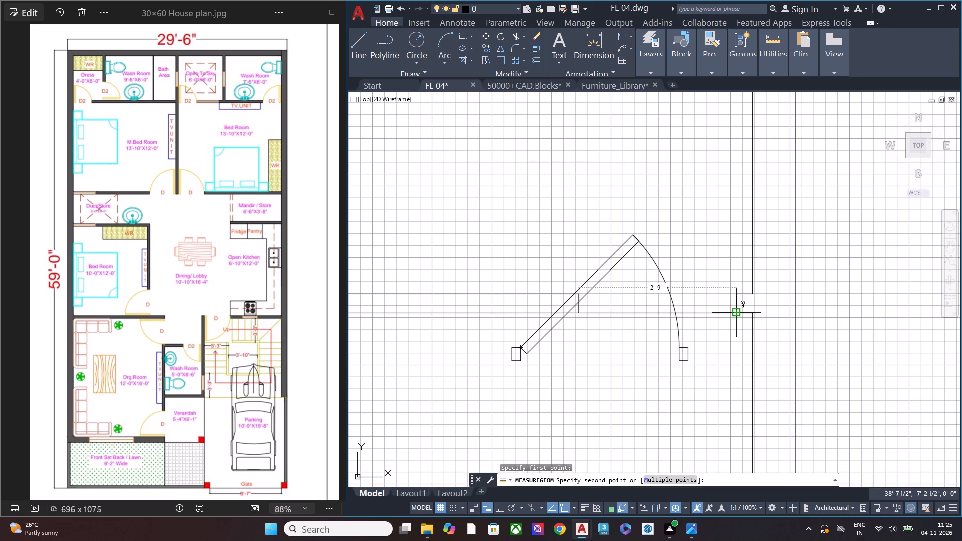
{"action": "key", "text": "Escape"}
Measure the overall width of the copied door block below the right-hand washroom's opening, between its outer frame corners.
{"action": "middle_click_drag", "start_coordinate": [657, 364], "coordinate": [673, 345]}
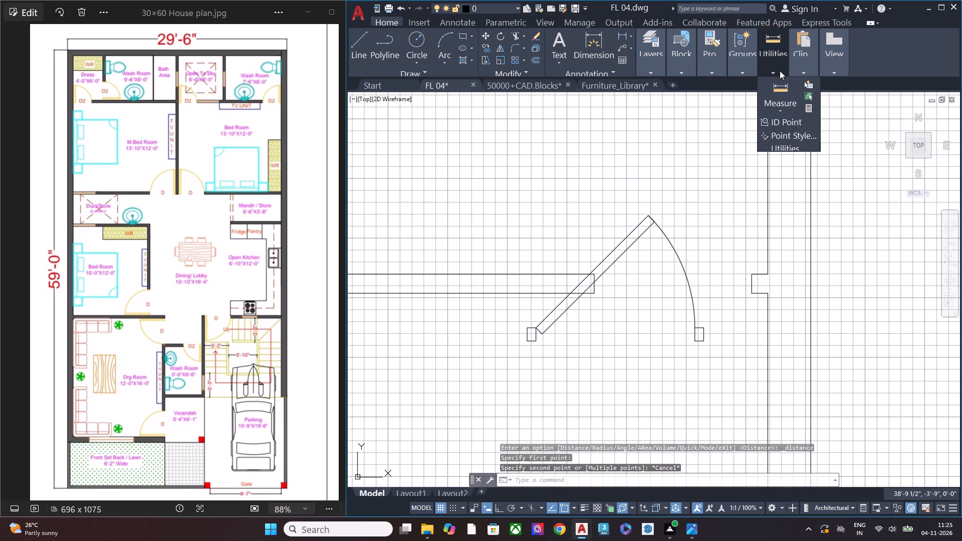
{"action": "left_click", "coordinate": [775, 69]}
{"action": "left_click", "coordinate": [778, 107]}
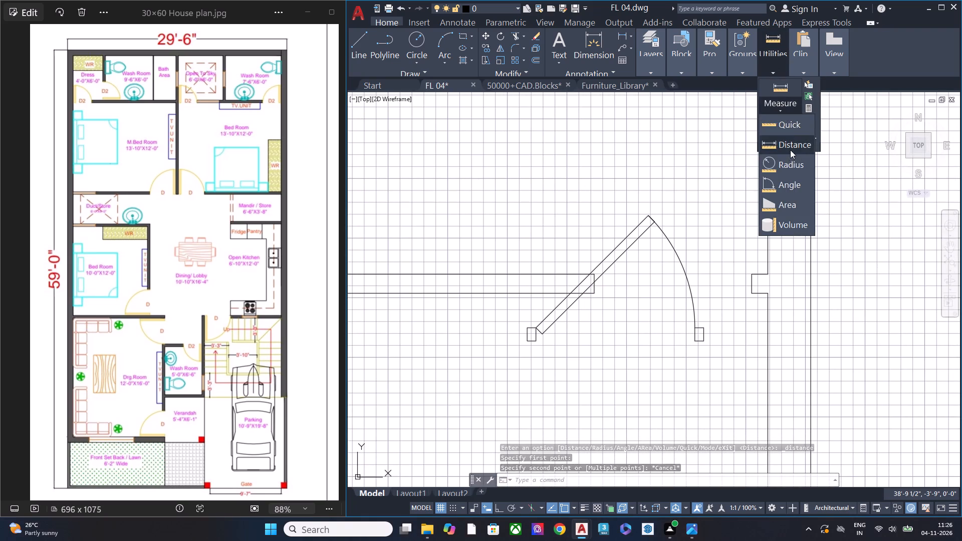
{"action": "left_click", "coordinate": [790, 150]}
{"action": "scroll", "coordinate": [524, 344], "scroll_direction": "up", "scroll_amount": 4}
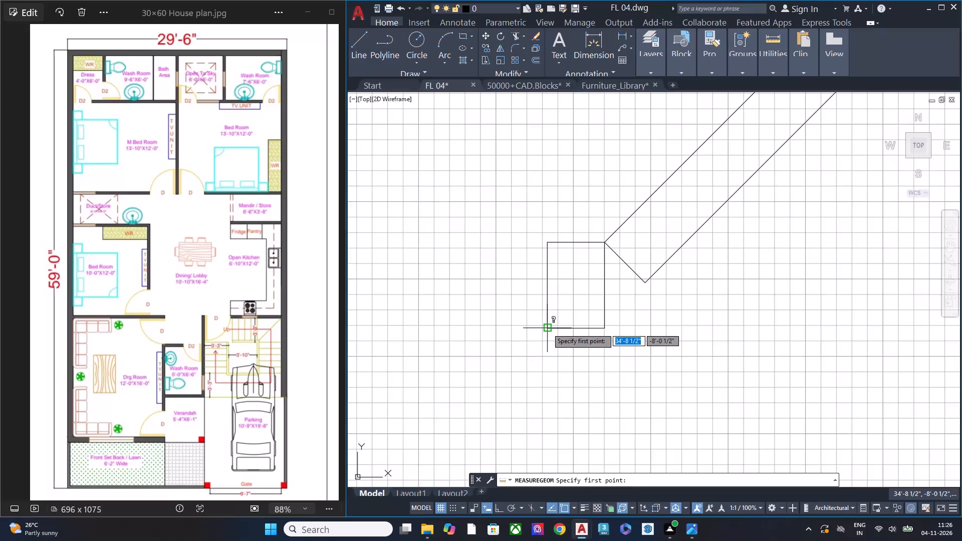
{"action": "left_click", "coordinate": [547, 328]}
{"action": "scroll", "coordinate": [502, 346], "scroll_direction": "down", "scroll_amount": 5}
{"action": "scroll", "coordinate": [614, 350], "scroll_direction": "up", "scroll_amount": 3}
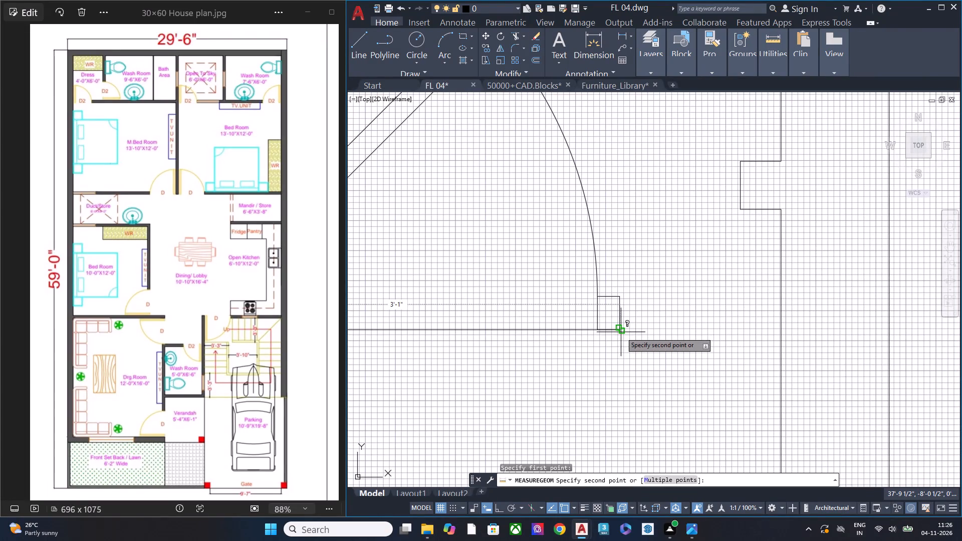
{"action": "key", "text": "Escape"}
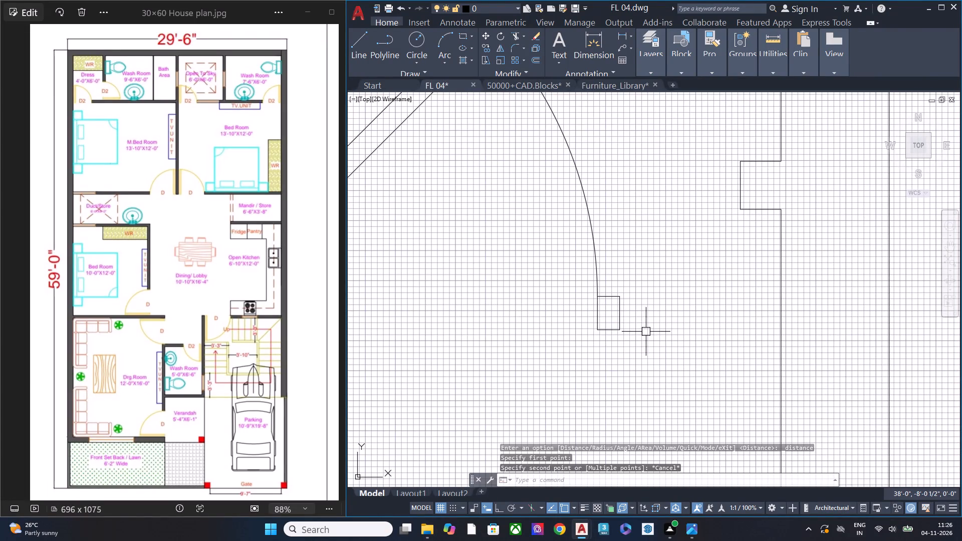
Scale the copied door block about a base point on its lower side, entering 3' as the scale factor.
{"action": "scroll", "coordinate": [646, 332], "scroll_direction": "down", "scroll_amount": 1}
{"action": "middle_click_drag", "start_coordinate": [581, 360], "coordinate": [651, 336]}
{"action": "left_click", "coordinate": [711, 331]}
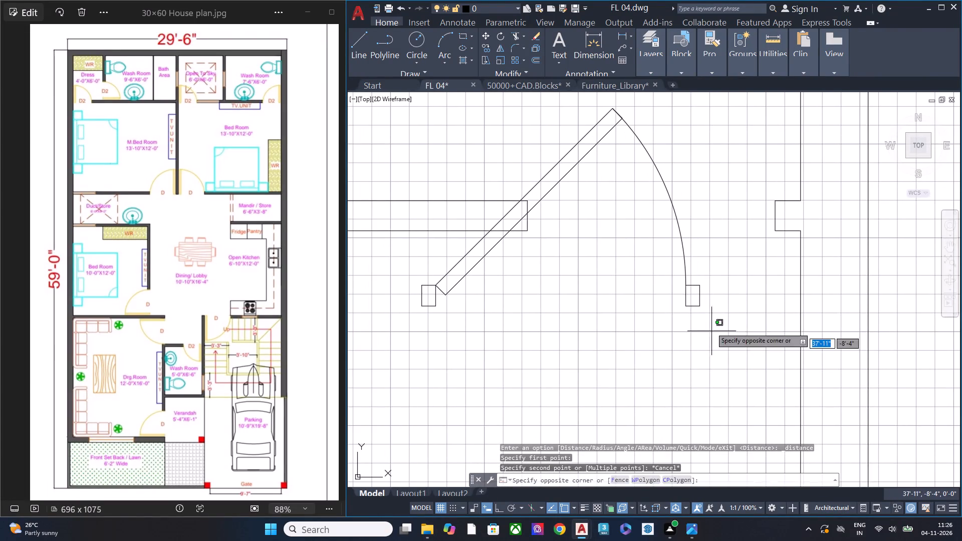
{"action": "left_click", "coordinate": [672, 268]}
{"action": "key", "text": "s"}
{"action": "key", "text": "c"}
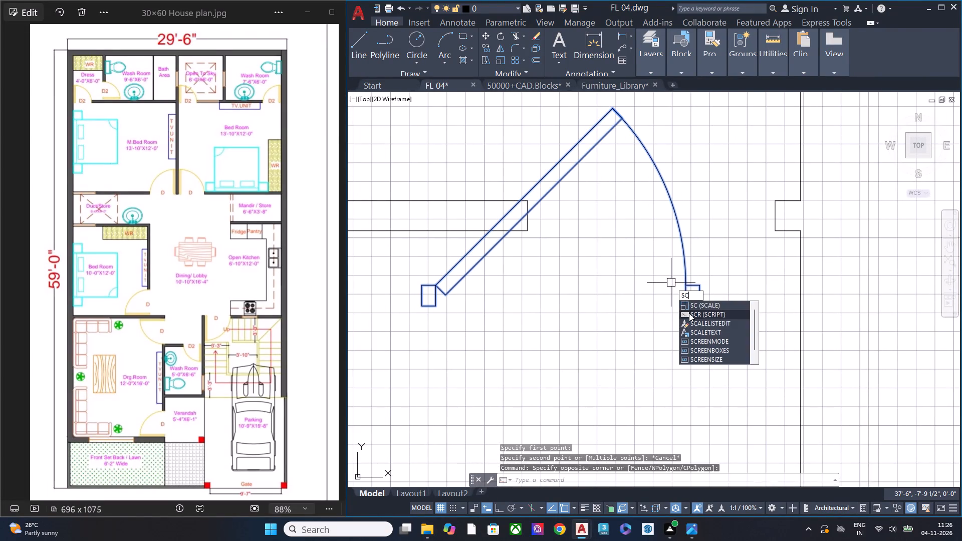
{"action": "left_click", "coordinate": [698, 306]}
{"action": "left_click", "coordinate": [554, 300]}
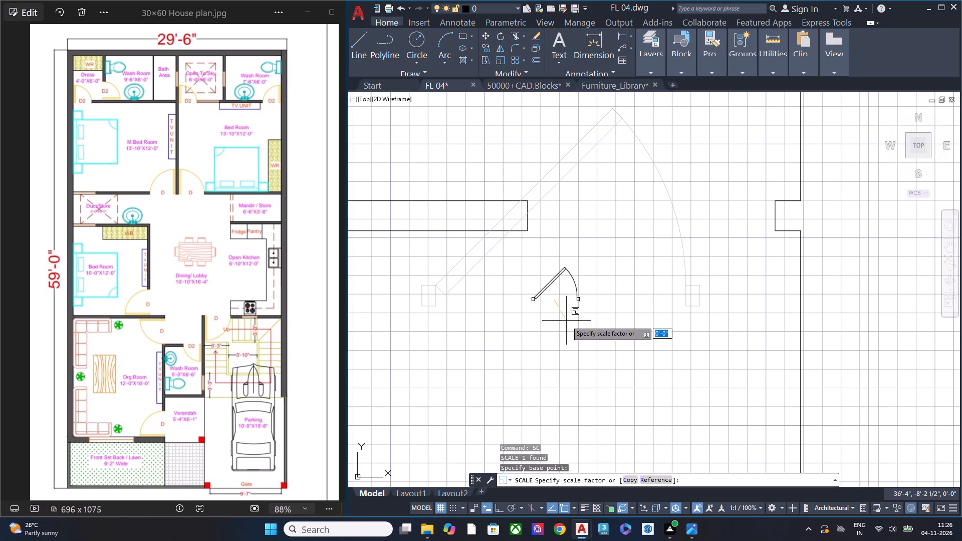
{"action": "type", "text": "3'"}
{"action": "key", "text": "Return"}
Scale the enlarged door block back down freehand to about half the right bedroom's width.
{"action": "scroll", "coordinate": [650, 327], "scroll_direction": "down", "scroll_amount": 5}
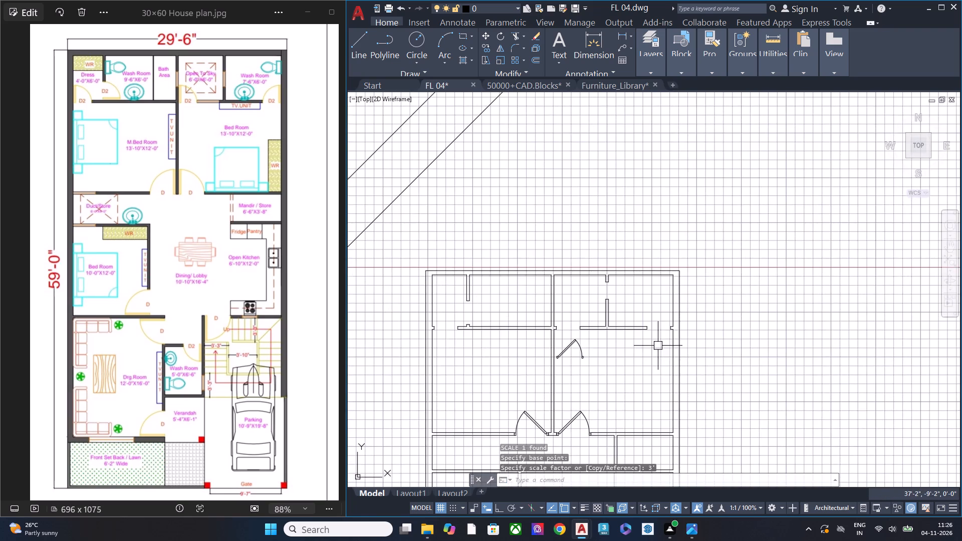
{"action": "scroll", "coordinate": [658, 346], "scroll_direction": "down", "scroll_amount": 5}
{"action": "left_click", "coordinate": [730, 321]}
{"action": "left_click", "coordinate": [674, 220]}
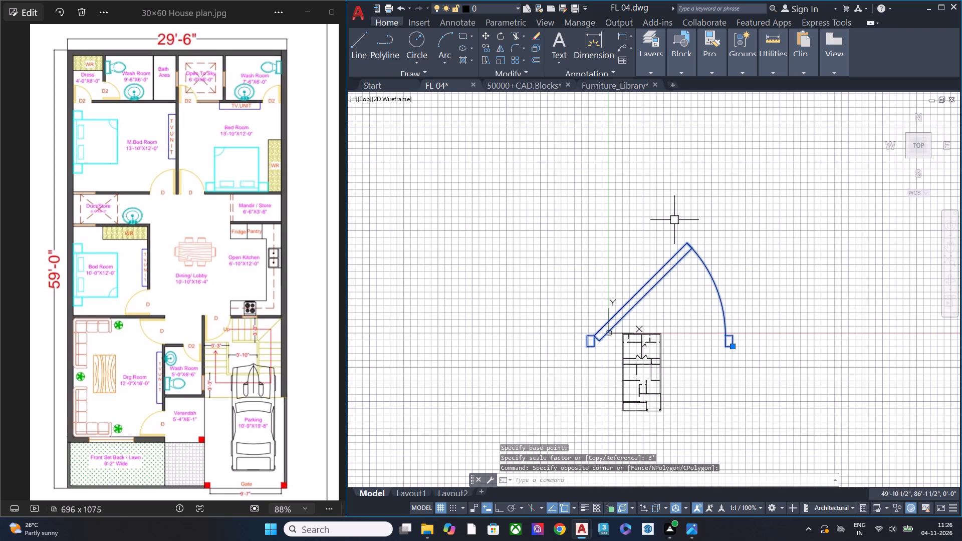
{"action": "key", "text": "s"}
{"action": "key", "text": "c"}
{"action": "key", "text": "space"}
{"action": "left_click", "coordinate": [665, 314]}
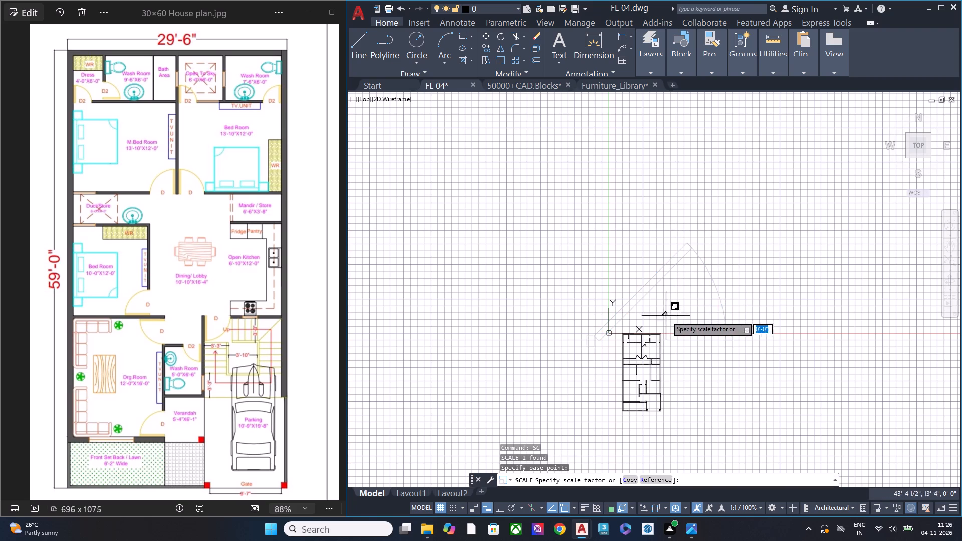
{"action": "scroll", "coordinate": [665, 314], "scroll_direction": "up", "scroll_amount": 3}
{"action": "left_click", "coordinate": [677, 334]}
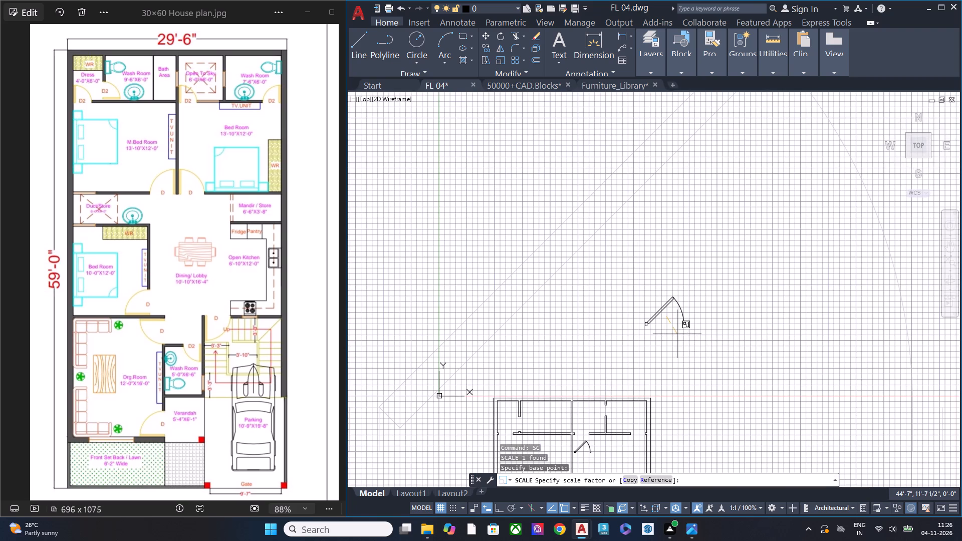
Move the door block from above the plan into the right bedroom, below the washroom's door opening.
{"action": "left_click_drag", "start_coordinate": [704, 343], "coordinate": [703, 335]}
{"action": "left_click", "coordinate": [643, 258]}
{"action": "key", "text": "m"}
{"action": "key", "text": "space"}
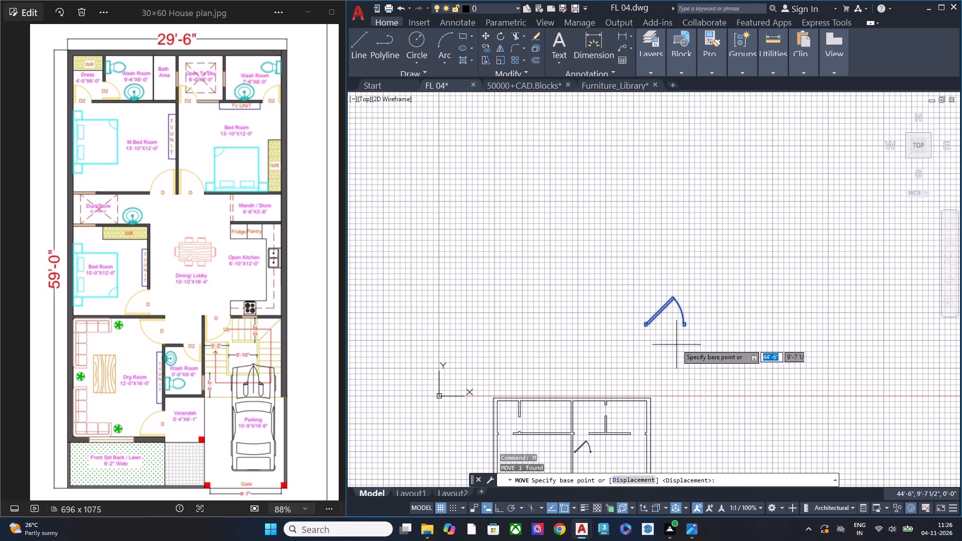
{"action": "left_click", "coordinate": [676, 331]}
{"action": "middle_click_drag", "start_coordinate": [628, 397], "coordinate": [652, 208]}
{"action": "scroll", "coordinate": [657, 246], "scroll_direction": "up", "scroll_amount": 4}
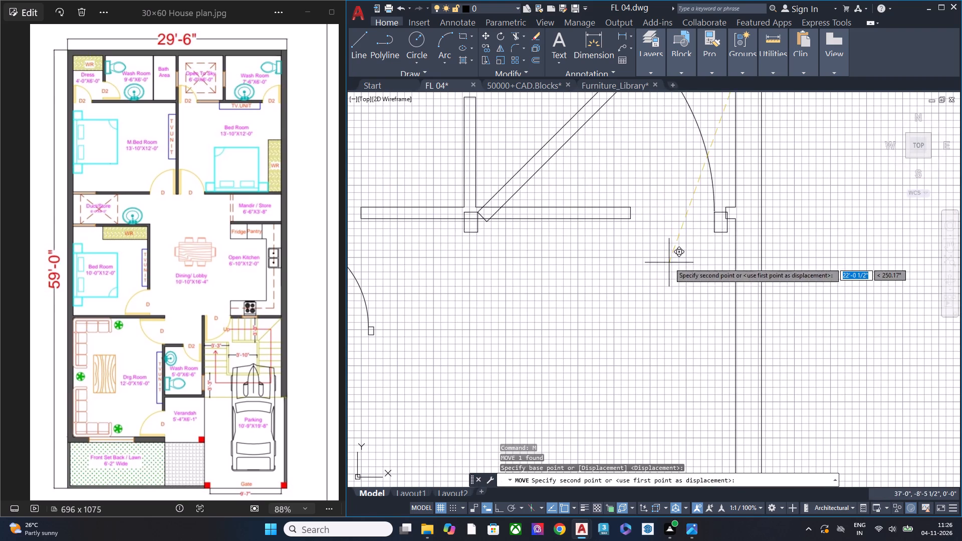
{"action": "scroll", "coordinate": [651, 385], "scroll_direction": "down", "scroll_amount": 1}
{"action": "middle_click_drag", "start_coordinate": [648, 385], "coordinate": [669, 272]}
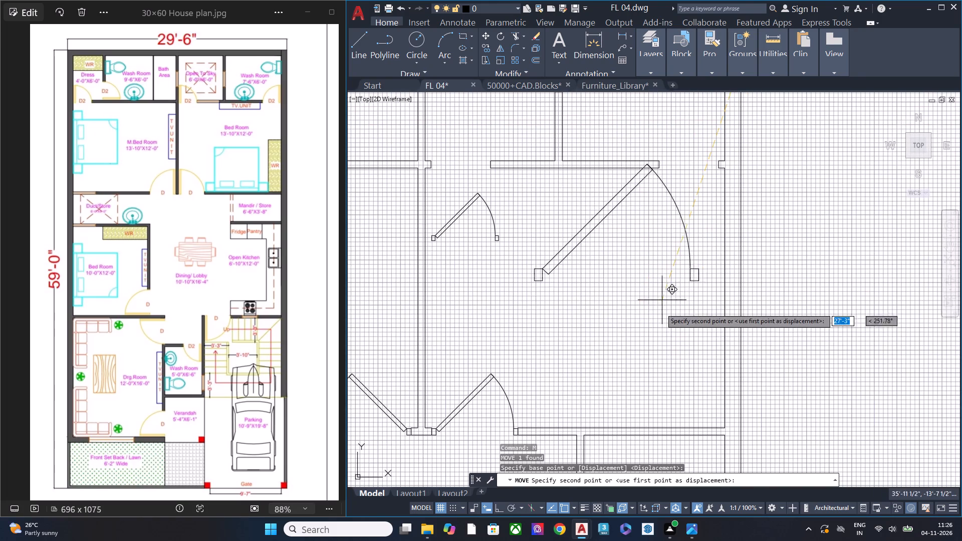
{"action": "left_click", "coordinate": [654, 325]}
Scale the door block down freehand from its lower hinge-side corner to about 2'-4 1/2" overall width.
{"action": "left_click_drag", "start_coordinate": [630, 321], "coordinate": [630, 312]}
{"action": "left_click", "coordinate": [581, 216]}
{"action": "key", "text": "s"}
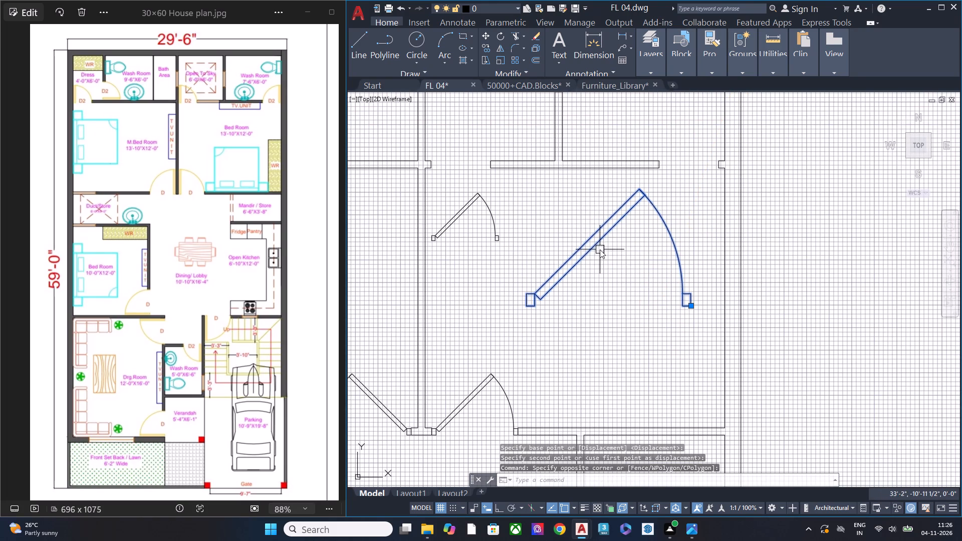
{"action": "key", "text": "c"}
{"action": "key", "text": "space"}
{"action": "left_click", "coordinate": [525, 309]}
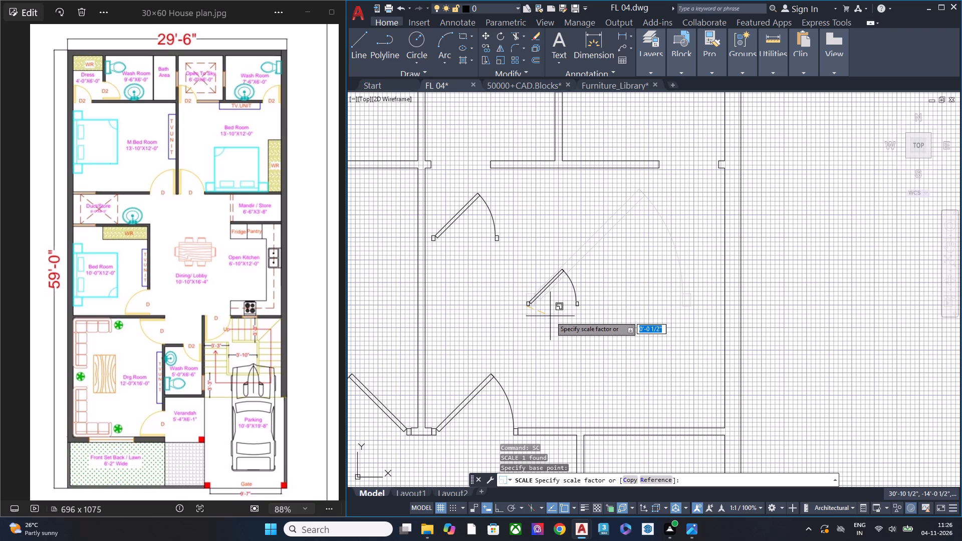
{"action": "left_click", "coordinate": [550, 316]}
Move the door block by its lower hinge-side frame corner to the lower corner of the wall end at the right-hand washroom's opening.
{"action": "scroll", "coordinate": [549, 302], "scroll_direction": "up", "scroll_amount": 2}
{"action": "left_click", "coordinate": [557, 305]}
{"action": "left_click", "coordinate": [520, 229]}
{"action": "key", "text": "m"}
{"action": "key", "text": "space"}
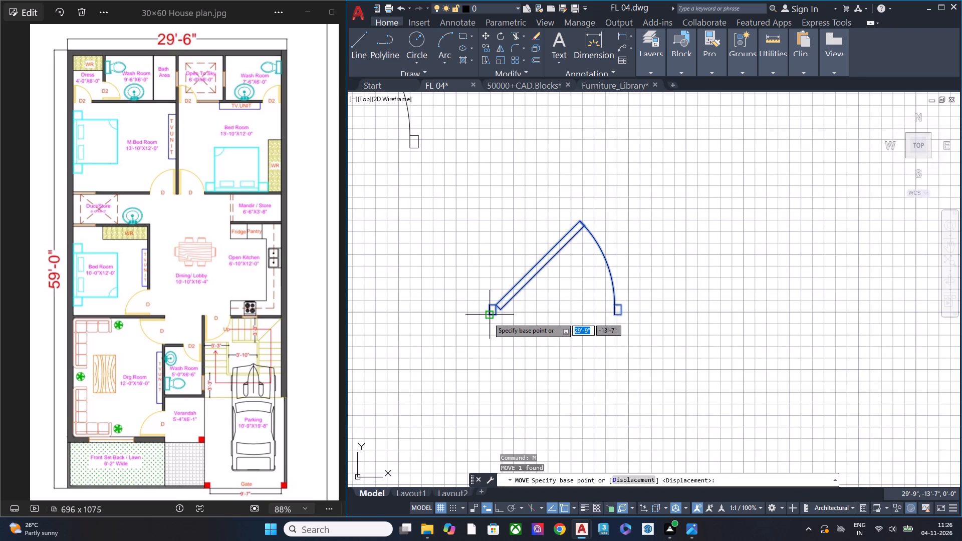
{"action": "left_click", "coordinate": [488, 318]}
{"action": "middle_click_drag", "start_coordinate": [660, 218], "coordinate": [582, 345]}
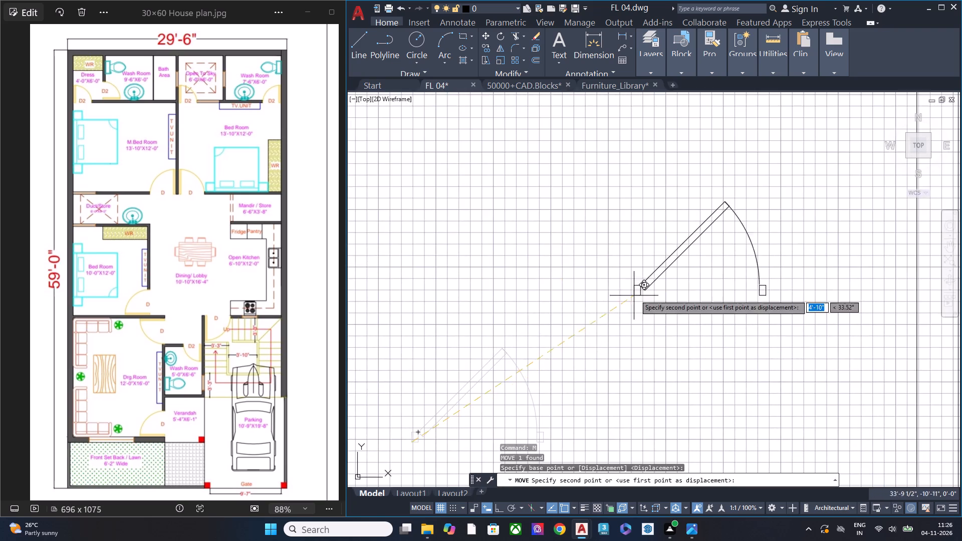
{"action": "scroll", "coordinate": [641, 275], "scroll_direction": "down", "scroll_amount": 7}
{"action": "scroll", "coordinate": [640, 272], "scroll_direction": "up", "scroll_amount": 5}
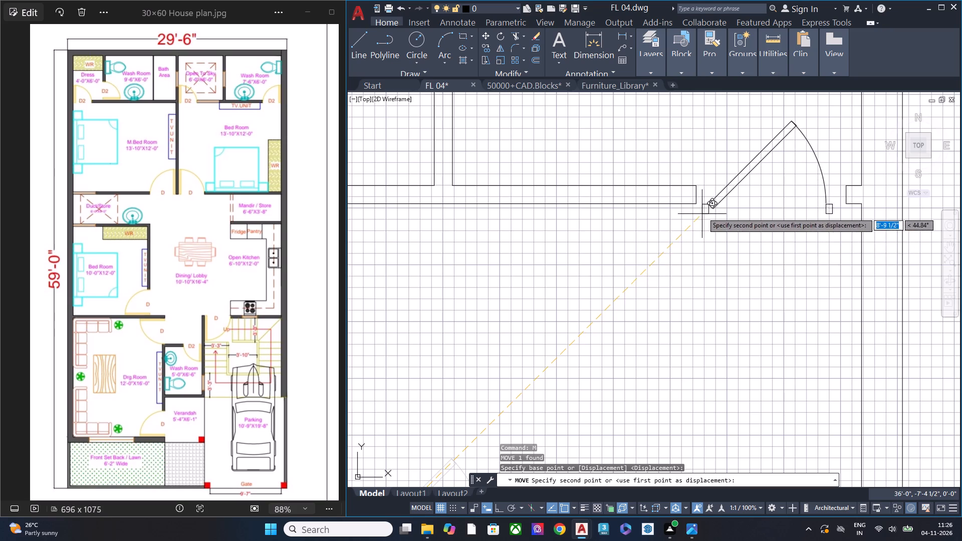
{"action": "left_click", "coordinate": [699, 204]}
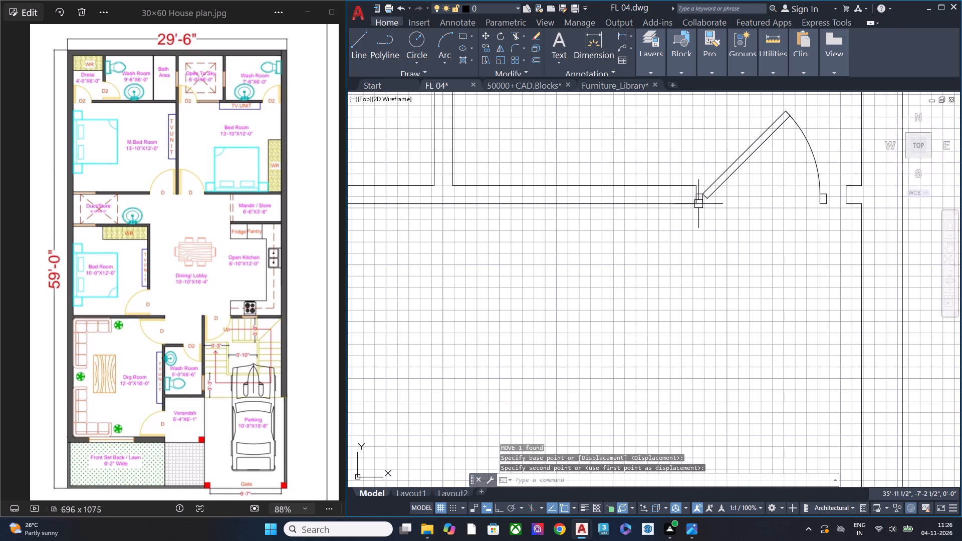
Measure the placed door block's overall width between its outer frame edges.
{"action": "middle_click_drag", "start_coordinate": [749, 231], "coordinate": [606, 275]}
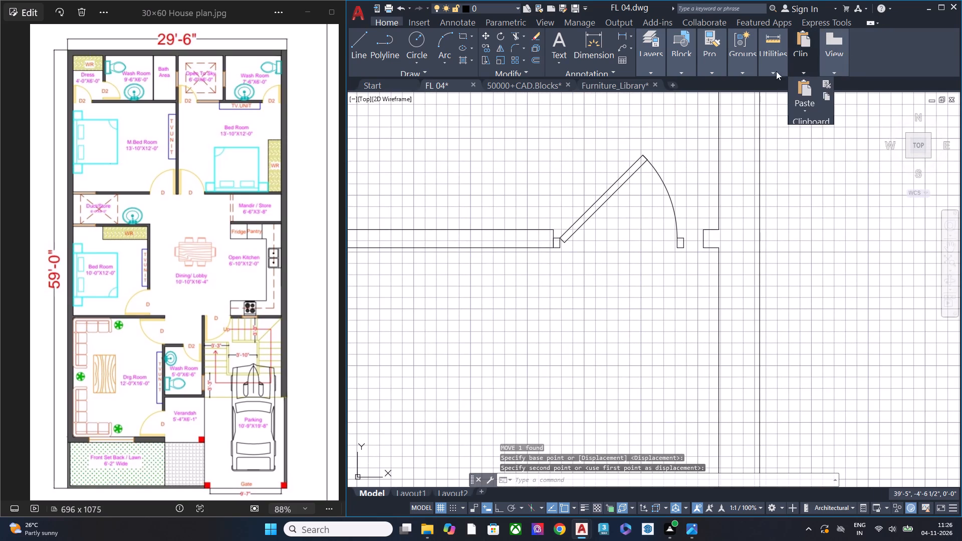
{"action": "left_click", "coordinate": [773, 70]}
{"action": "left_click", "coordinate": [787, 110]}
{"action": "left_click", "coordinate": [793, 146]}
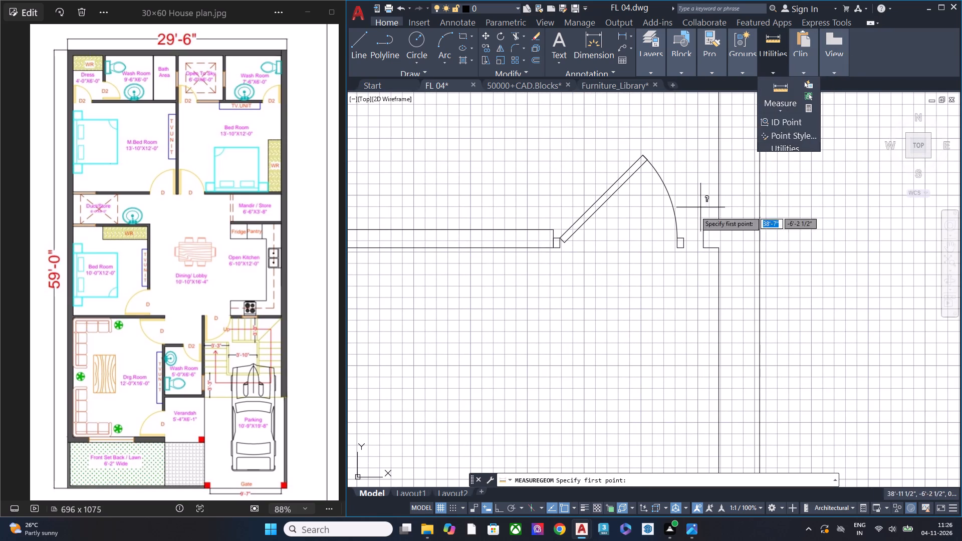
{"action": "scroll", "coordinate": [555, 249], "scroll_direction": "up", "scroll_amount": 3}
{"action": "left_click", "coordinate": [545, 239]}
{"action": "scroll", "coordinate": [527, 265], "scroll_direction": "down", "scroll_amount": 2}
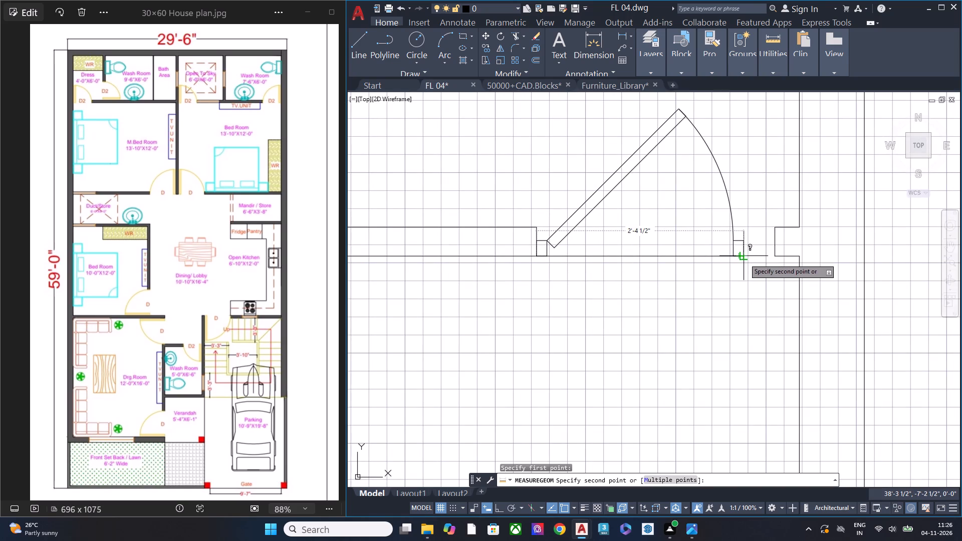
{"action": "key", "text": "Escape"}
Scale the washroom door block up freehand about a point midway along its base, to about 2'-8" overall width.
{"action": "left_click_drag", "start_coordinate": [636, 234], "coordinate": [636, 224]}
{"action": "left_click", "coordinate": [613, 175]}
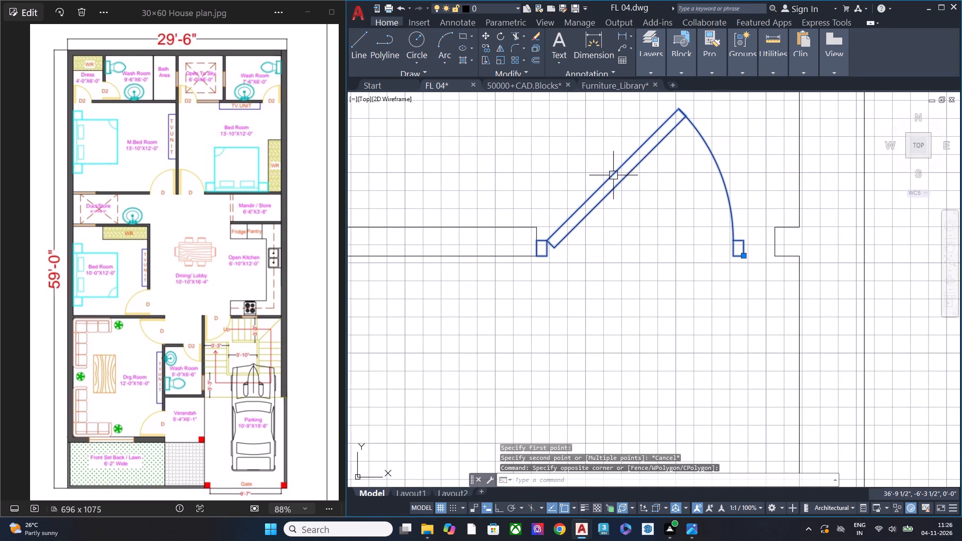
{"action": "type", "text": "SC"}
{"action": "key", "text": "space"}
{"action": "left_click", "coordinate": [636, 257]}
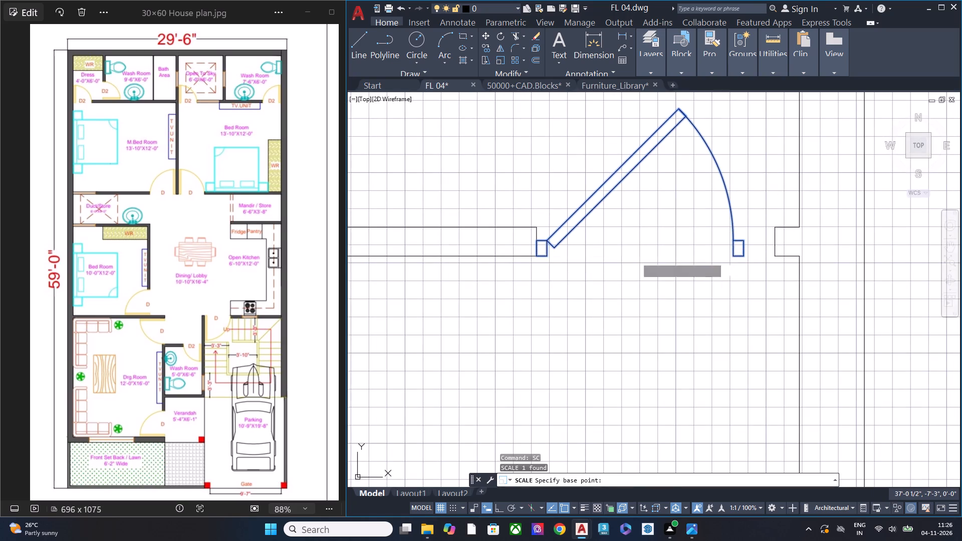
{"action": "left_click", "coordinate": [675, 366]}
Measure the enlarged washroom door block's overall width between its lower outer frame corners.
{"action": "left_click", "coordinate": [779, 64]}
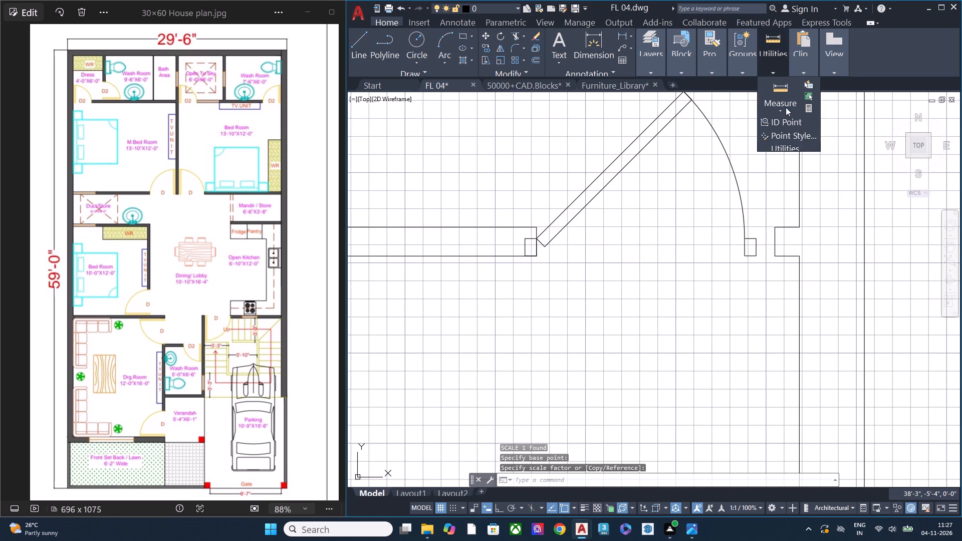
{"action": "left_click", "coordinate": [786, 107]}
{"action": "left_click", "coordinate": [795, 145]}
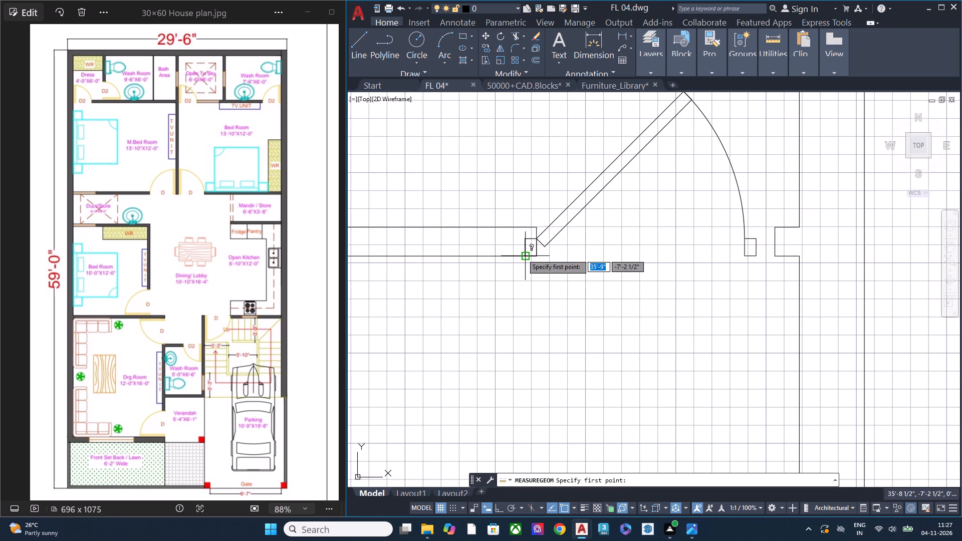
{"action": "left_click", "coordinate": [522, 254]}
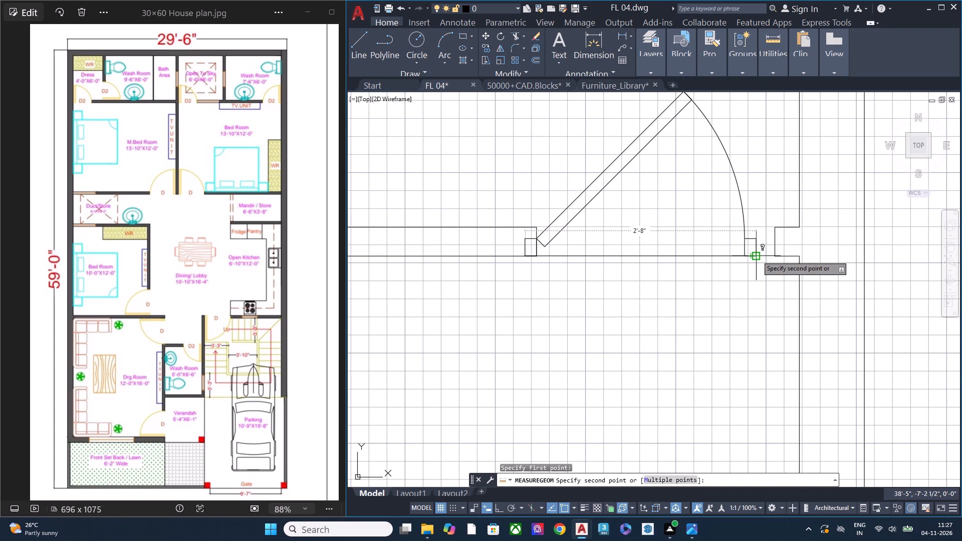
{"action": "key", "text": "Escape"}
Scale the washroom door block up further freehand about a point midway along its base, until its far frame overlaps the outer wall stub.
{"action": "left_click_drag", "start_coordinate": [605, 242], "coordinate": [603, 236]}
{"action": "left_click", "coordinate": [580, 188]}
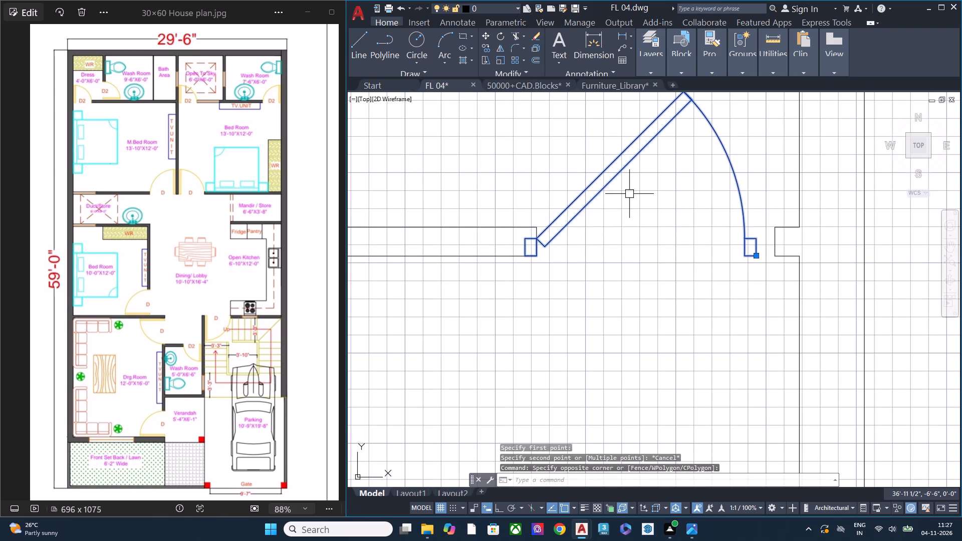
{"action": "scroll", "coordinate": [629, 194], "scroll_direction": "down", "scroll_amount": 2}
{"action": "middle_click_drag", "start_coordinate": [607, 221], "coordinate": [573, 238]}
{"action": "key", "text": "s"}
{"action": "key", "text": "c"}
{"action": "key", "text": "space"}
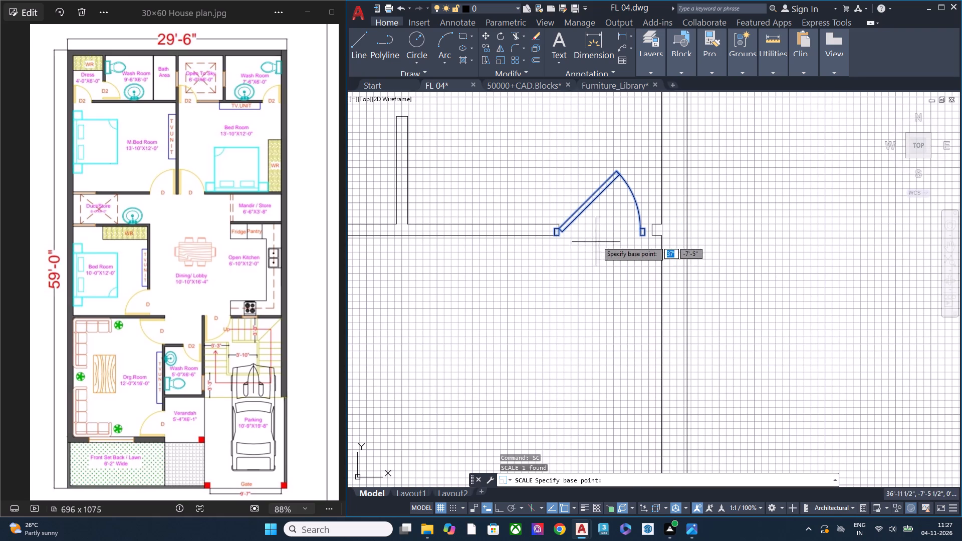
{"action": "left_click", "coordinate": [599, 239]}
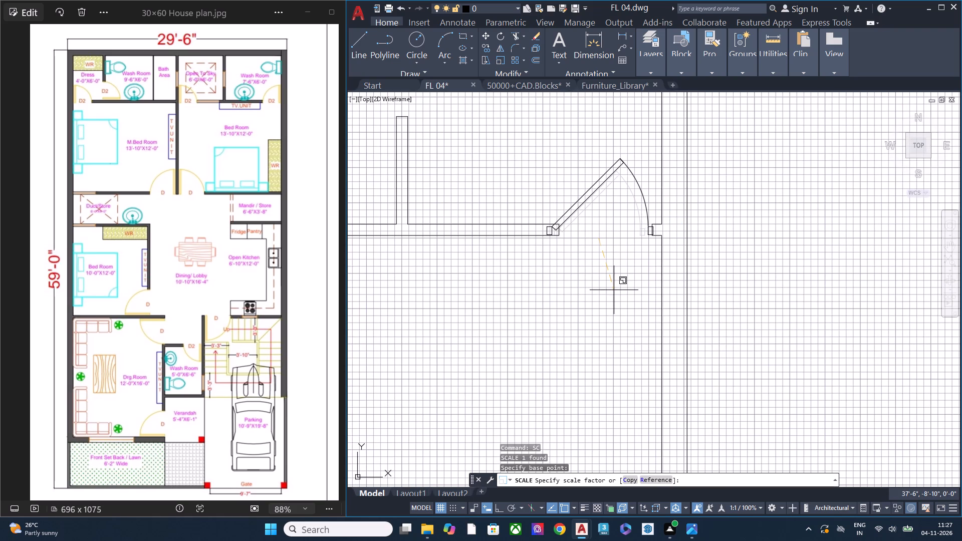
{"action": "left_click", "coordinate": [614, 290]}
Measure the rescaled washroom door block's overall width from its hinge-side lower outer frame corner toward the far frame.
{"action": "scroll", "coordinate": [542, 233], "scroll_direction": "up", "scroll_amount": 3}
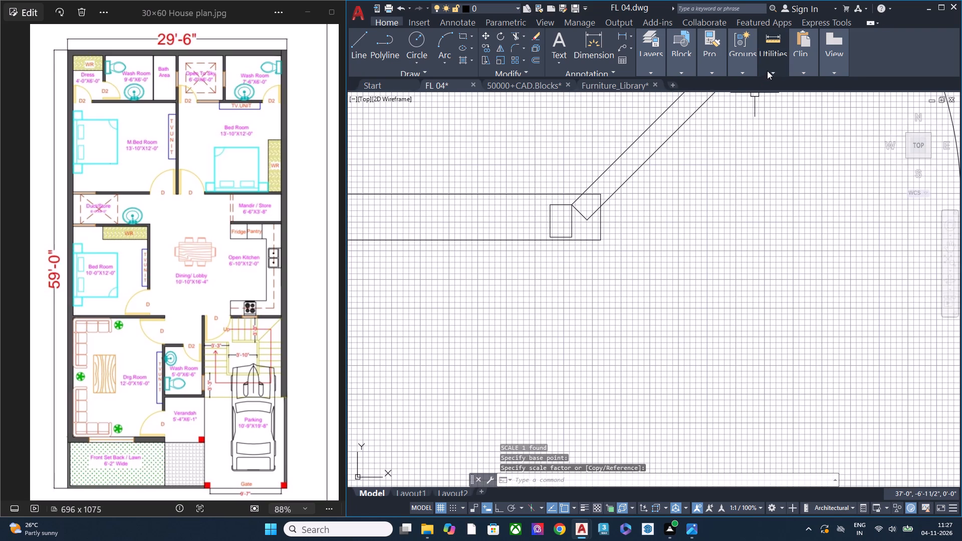
{"action": "left_click", "coordinate": [767, 71]}
{"action": "left_click", "coordinate": [780, 107]}
{"action": "left_click", "coordinate": [778, 146]}
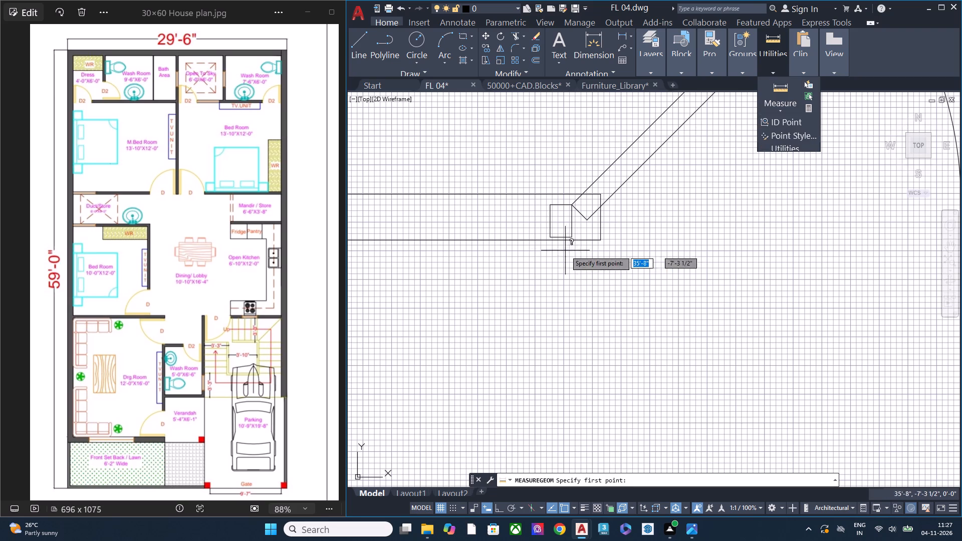
{"action": "left_click", "coordinate": [548, 237]}
{"action": "scroll", "coordinate": [532, 261], "scroll_direction": "down", "scroll_amount": 2}
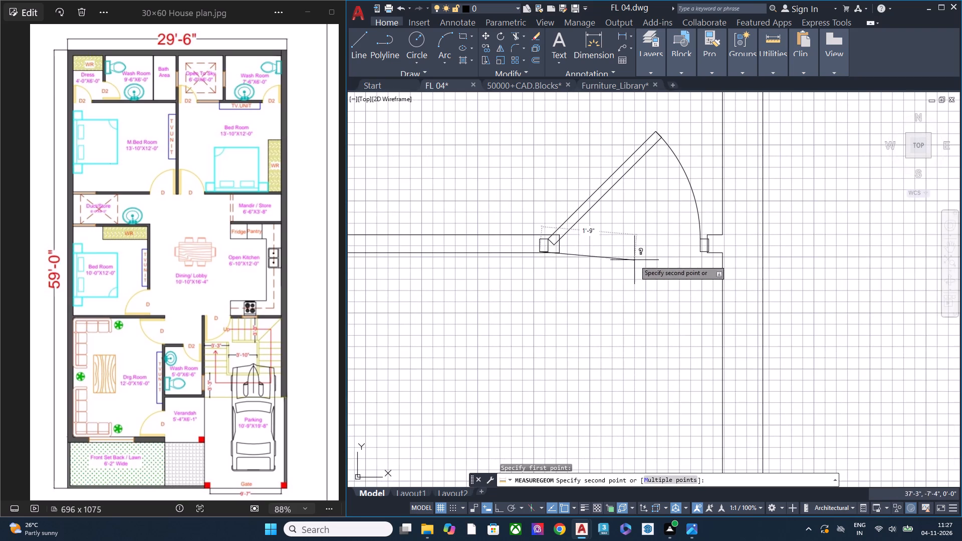
{"action": "scroll", "coordinate": [708, 249], "scroll_direction": "up", "scroll_amount": 3}
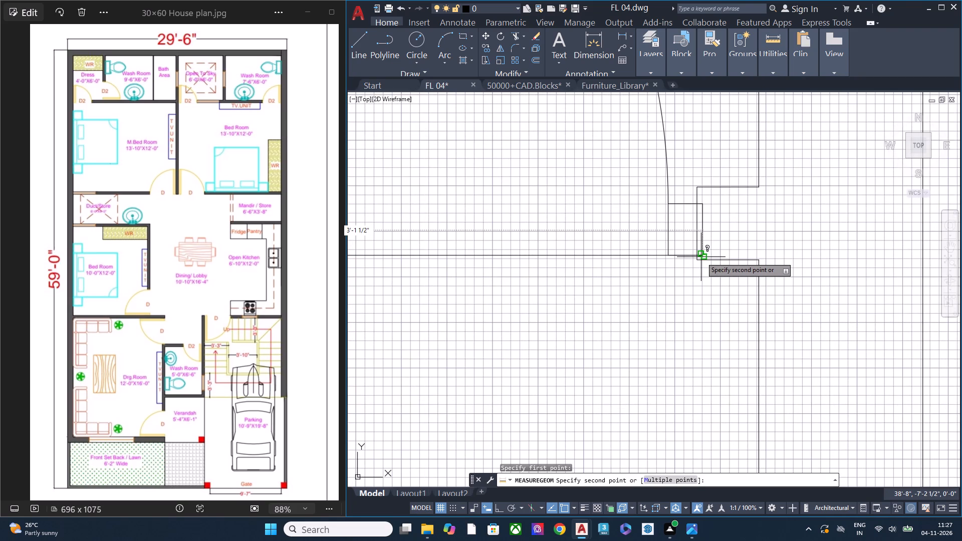
{"action": "scroll", "coordinate": [757, 182], "scroll_direction": "down", "scroll_amount": 2}
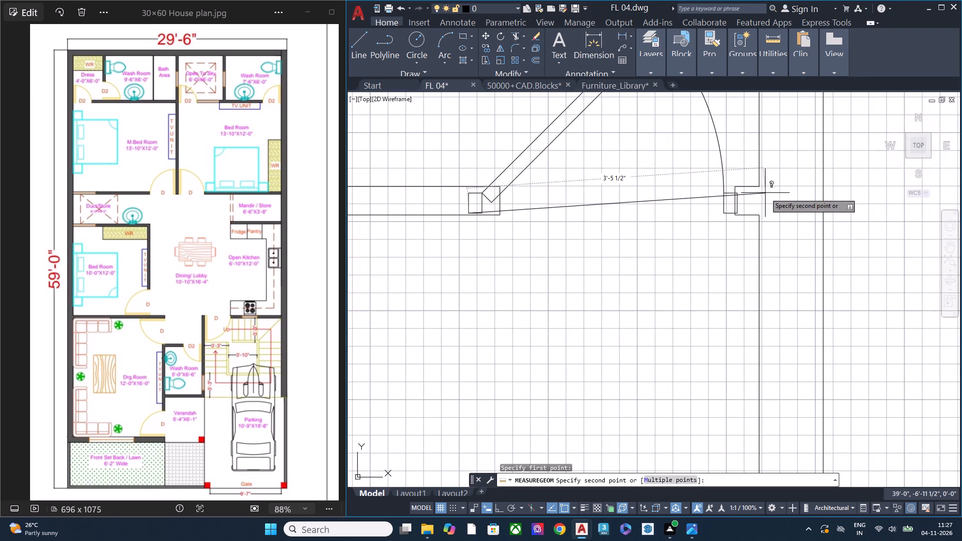
{"action": "key", "text": "Escape"}
Scale the washroom door block by reference about a point midway along its base, from 3' to a picked length of about 1'-1".
{"action": "left_click", "coordinate": [574, 199]}
{"action": "left_click", "coordinate": [535, 142]}
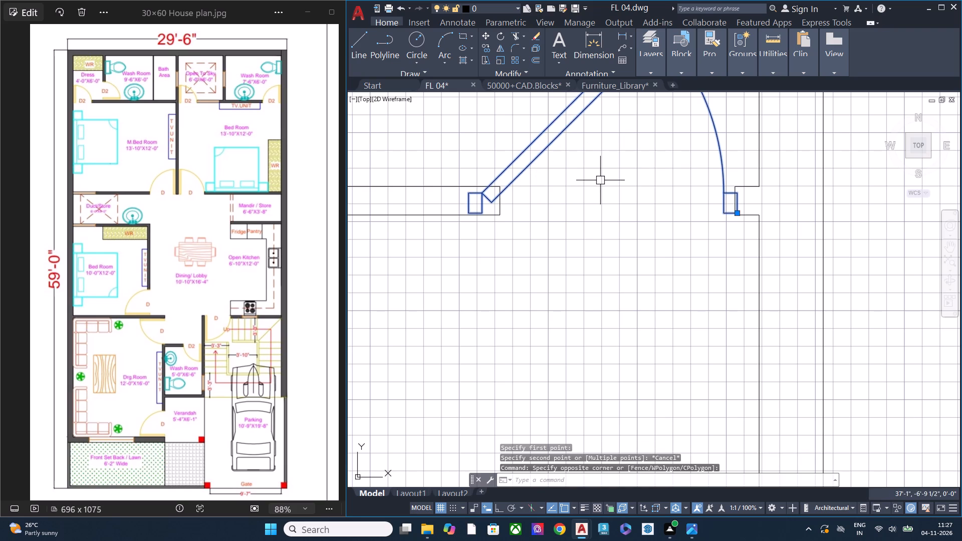
{"action": "scroll", "coordinate": [599, 183], "scroll_direction": "down", "scroll_amount": 1}
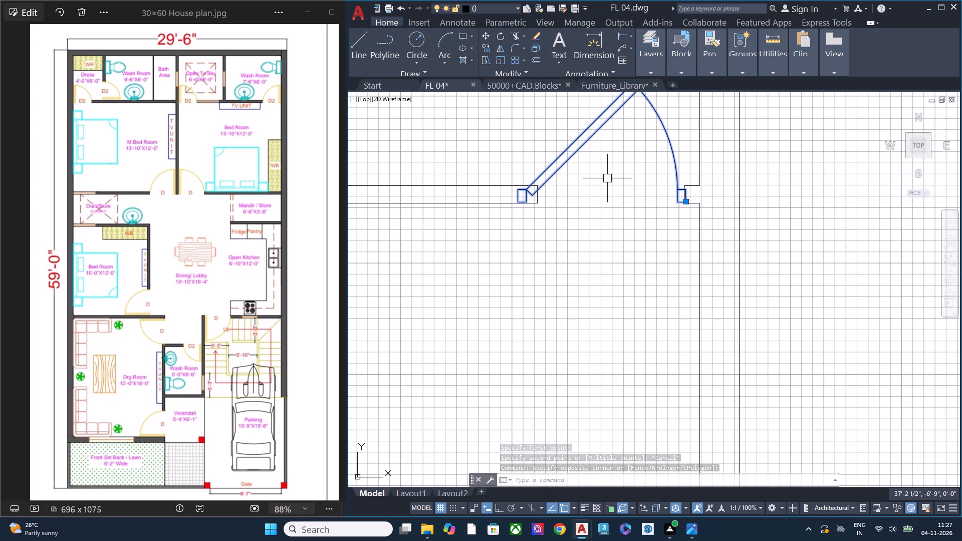
{"action": "key", "text": "s"}
{"action": "key", "text": "c"}
{"action": "key", "text": "space"}
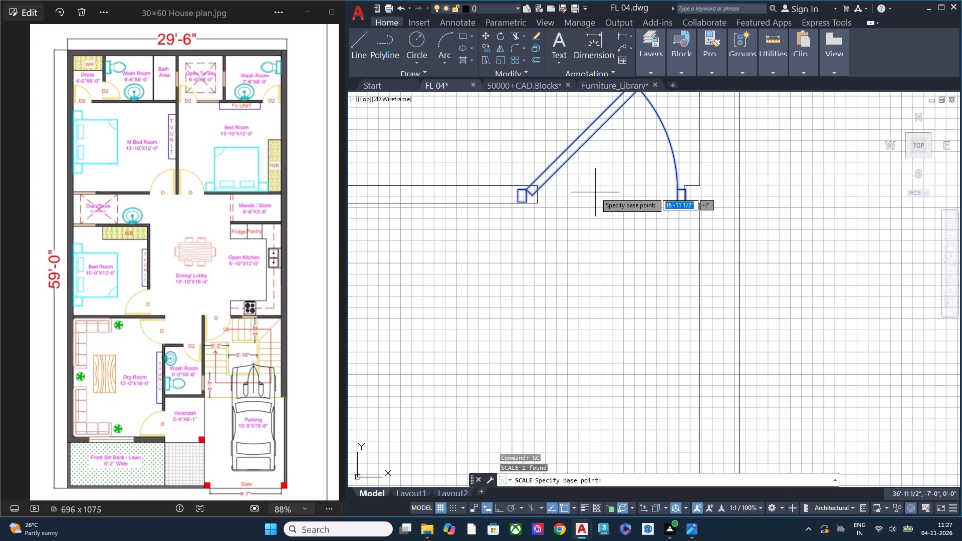
{"action": "left_click", "coordinate": [595, 192]}
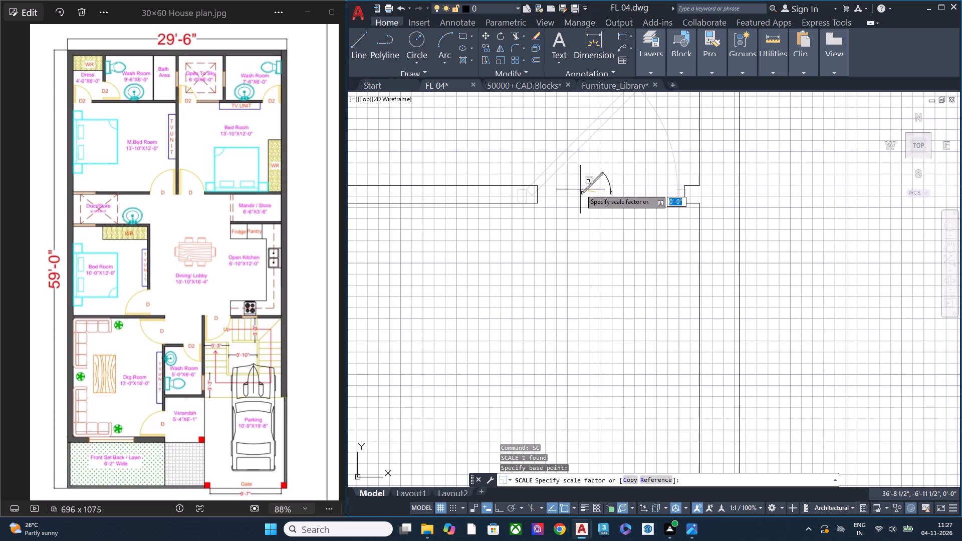
{"action": "scroll", "coordinate": [580, 189], "scroll_direction": "up", "scroll_amount": 1}
{"action": "key", "text": "r"}
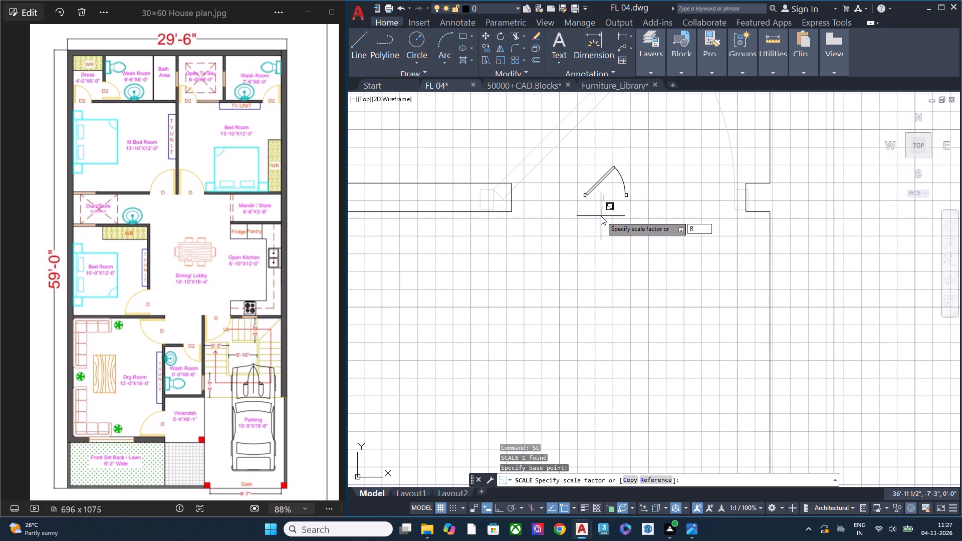
{"action": "key", "text": "Return"}
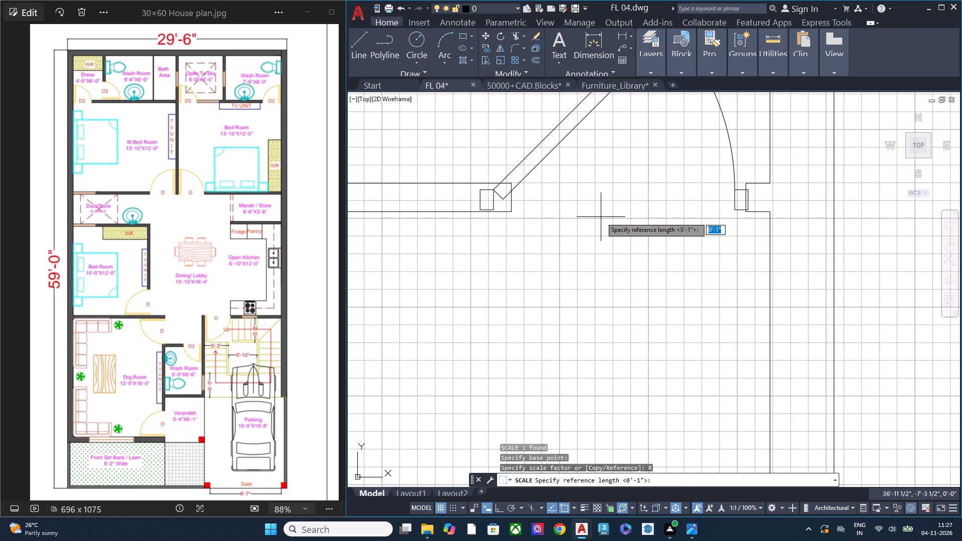
{"action": "scroll", "coordinate": [609, 226], "scroll_direction": "down", "scroll_amount": 1}
{"action": "middle_click_drag", "start_coordinate": [617, 203], "coordinate": [627, 283]}
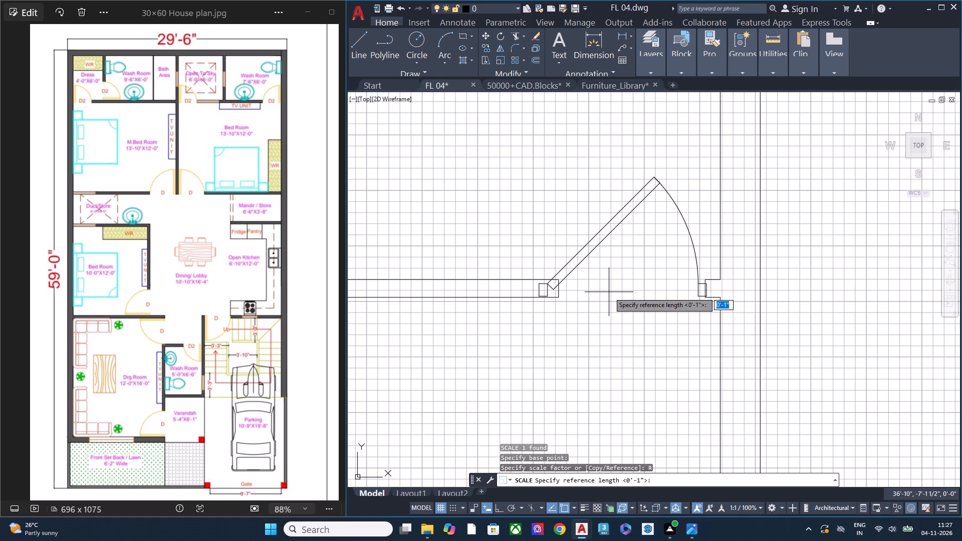
{"action": "type", "text": "3'"}
{"action": "key", "text": "Return"}
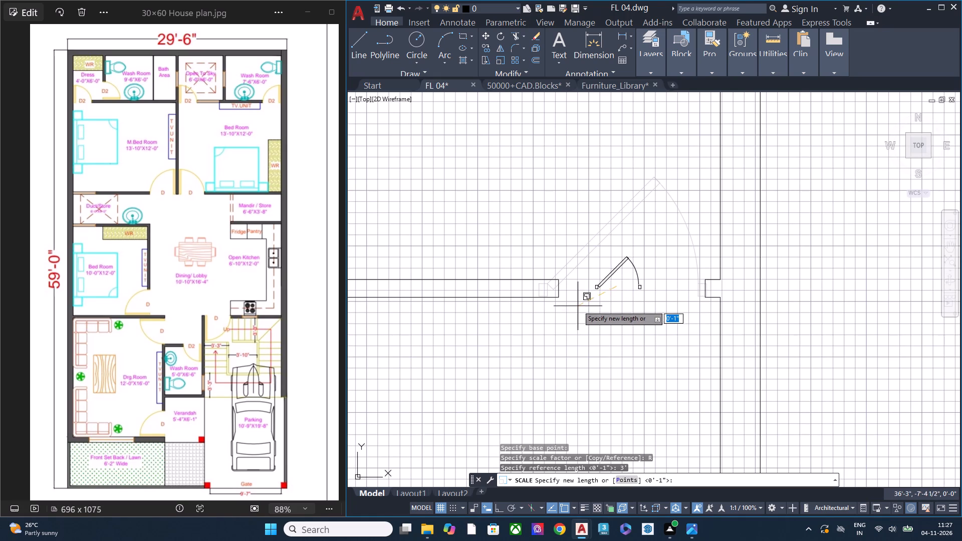
{"action": "left_click", "coordinate": [557, 299]}
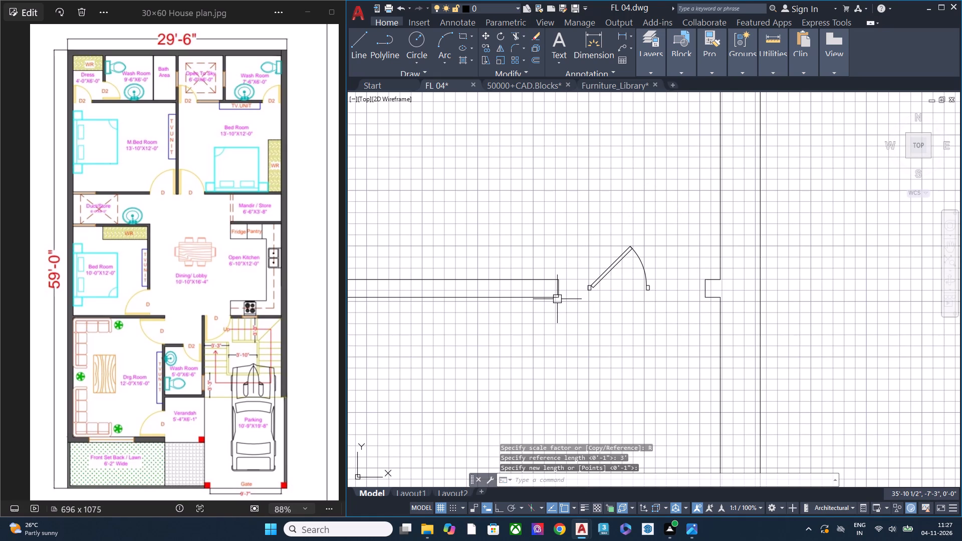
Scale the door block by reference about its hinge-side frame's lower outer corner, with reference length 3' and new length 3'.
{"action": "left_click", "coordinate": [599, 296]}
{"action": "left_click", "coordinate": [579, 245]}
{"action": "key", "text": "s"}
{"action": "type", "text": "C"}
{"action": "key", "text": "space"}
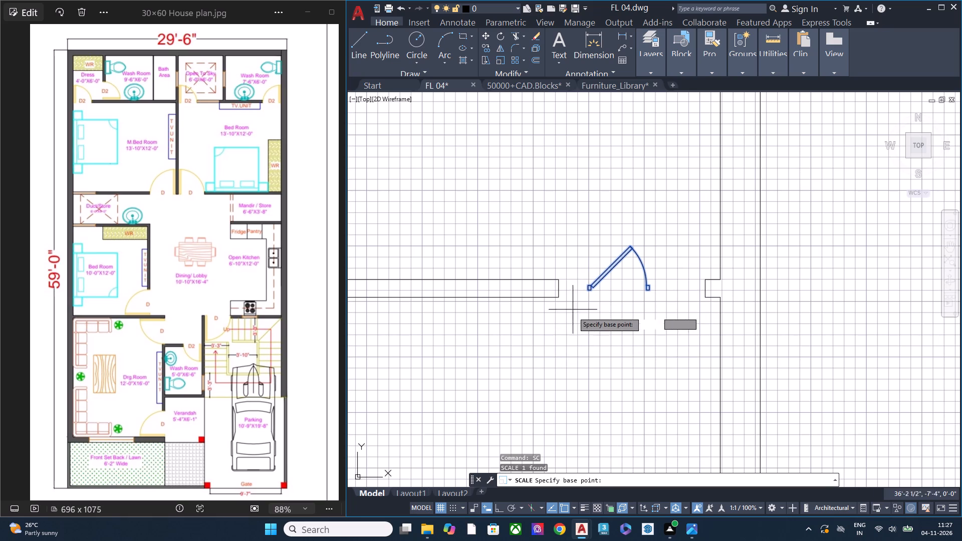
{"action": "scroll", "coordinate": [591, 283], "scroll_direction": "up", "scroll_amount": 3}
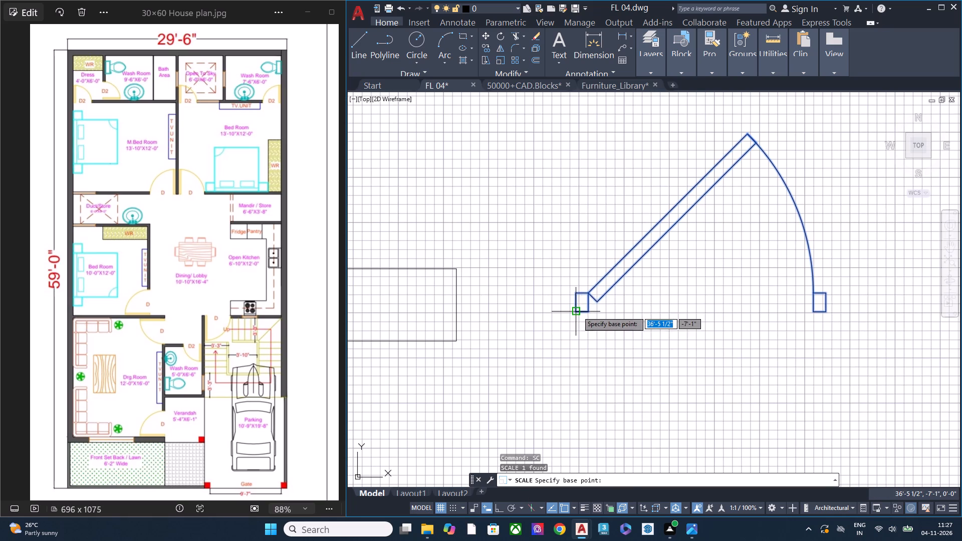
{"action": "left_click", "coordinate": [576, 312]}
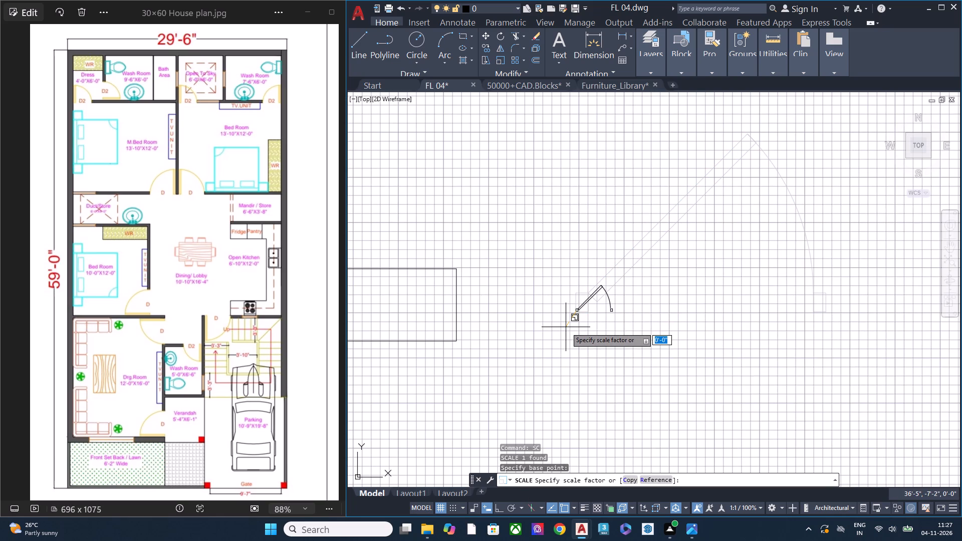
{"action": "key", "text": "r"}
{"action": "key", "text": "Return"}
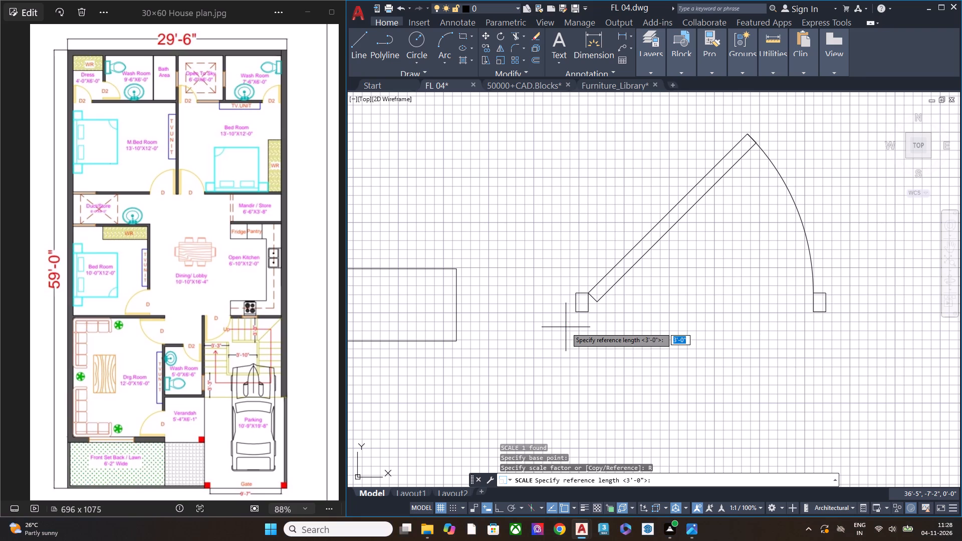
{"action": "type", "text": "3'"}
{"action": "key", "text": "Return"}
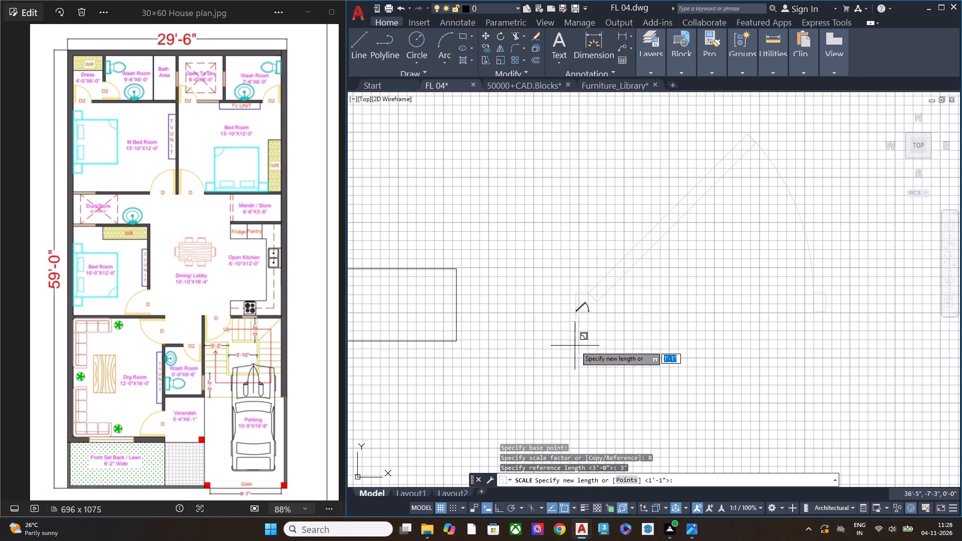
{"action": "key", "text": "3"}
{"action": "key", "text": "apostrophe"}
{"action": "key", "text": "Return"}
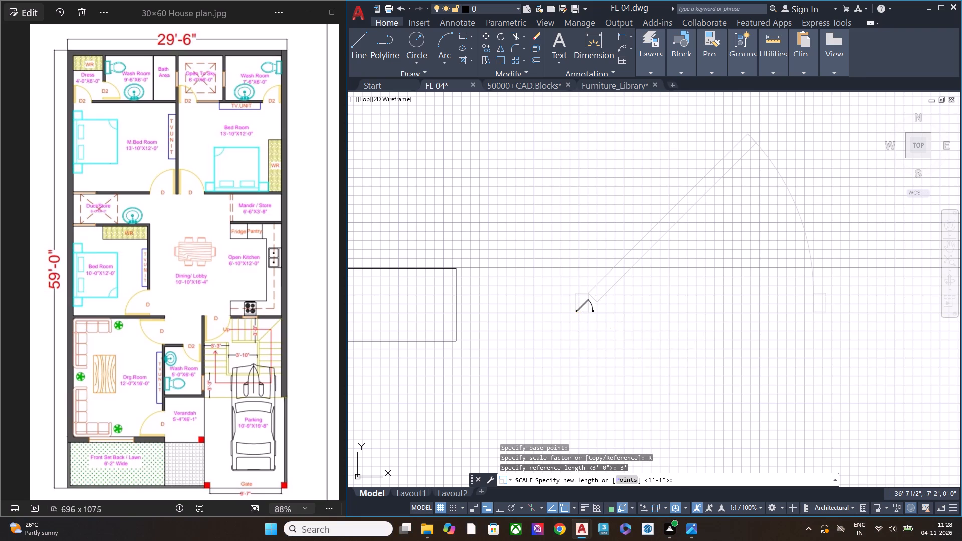
Start measuring the door block's overall width from its hinge-side frame's lower outer corner, then cancel the measurement.
{"action": "scroll", "coordinate": [698, 306], "scroll_direction": "down", "scroll_amount": 2}
{"action": "middle_click_drag", "start_coordinate": [699, 307], "coordinate": [649, 324]}
{"action": "scroll", "coordinate": [616, 323], "scroll_direction": "up", "scroll_amount": 1}
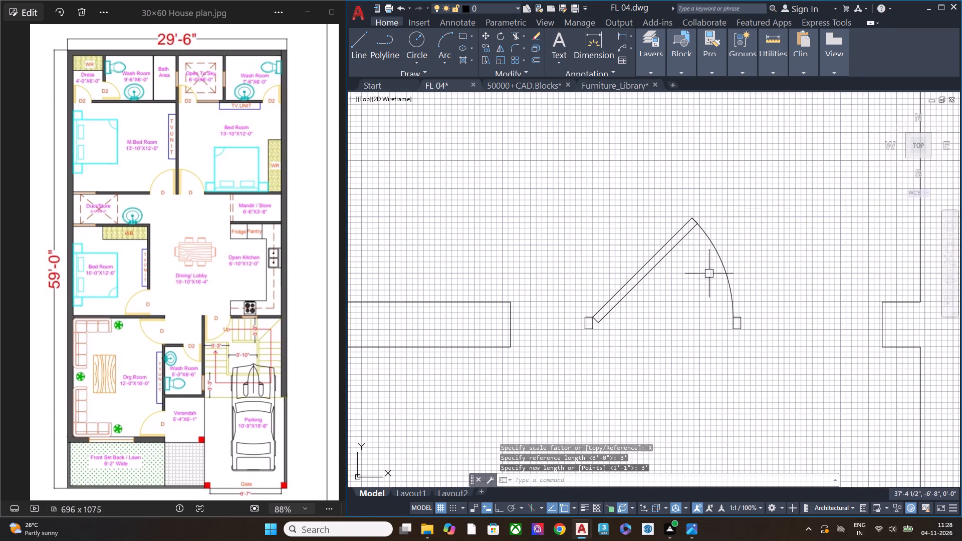
{"action": "left_click", "coordinate": [781, 71]}
{"action": "left_click", "coordinate": [783, 97]}
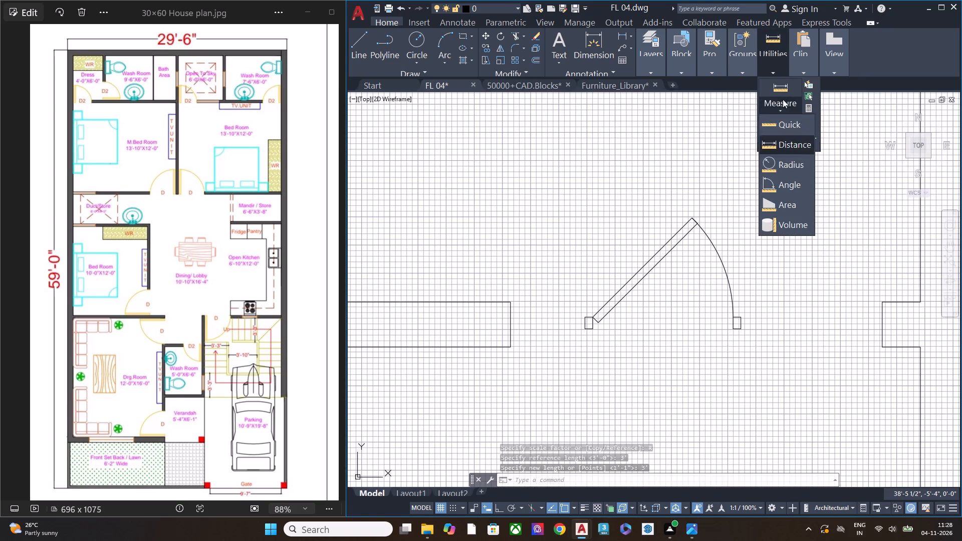
{"action": "left_click", "coordinate": [783, 144]}
{"action": "scroll", "coordinate": [599, 374], "scroll_direction": "up", "scroll_amount": 2}
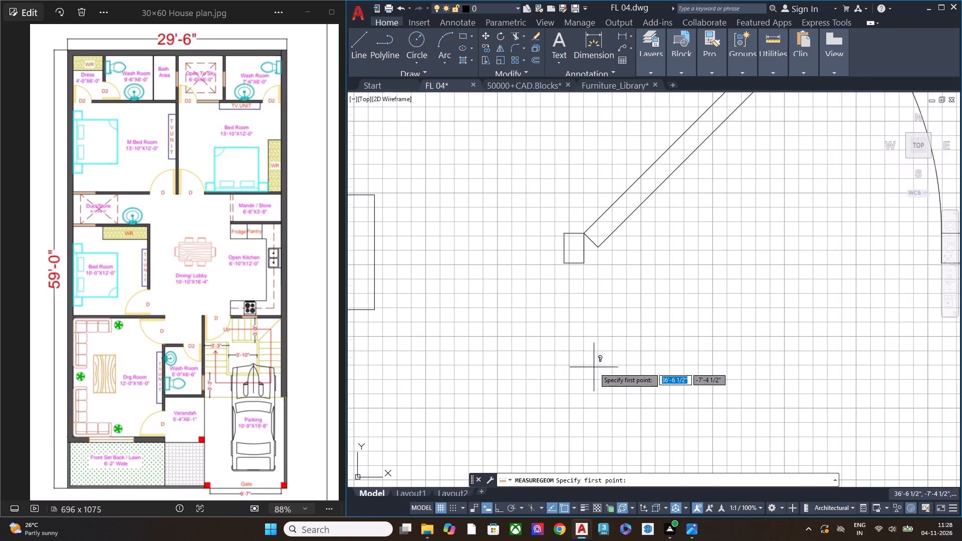
{"action": "left_click", "coordinate": [564, 265]}
{"action": "scroll", "coordinate": [536, 350], "scroll_direction": "down", "scroll_amount": 1}
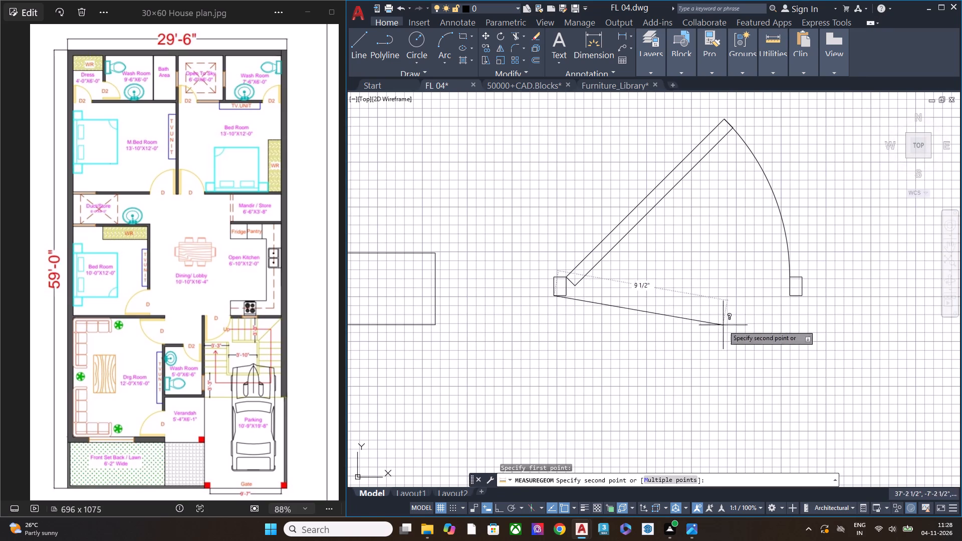
{"action": "key", "text": "Escape"}
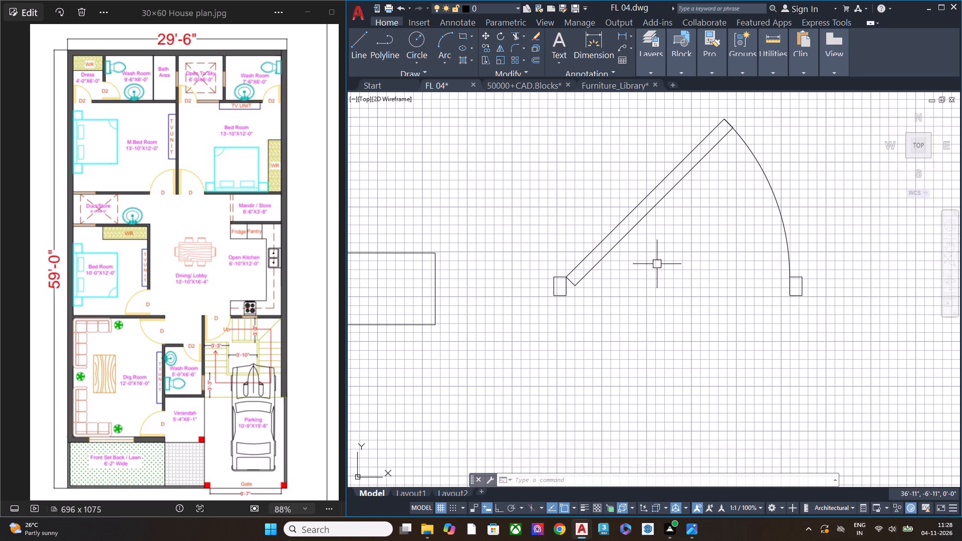
Scale the door block up freehand, with Ortho on, about its hinge-side lower outer corner until the far frame overlaps the outer wall stub.
{"action": "scroll", "coordinate": [659, 262], "scroll_direction": "down", "scroll_amount": 3}
{"action": "middle_click_drag", "start_coordinate": [674, 283], "coordinate": [636, 318]}
{"action": "scroll", "coordinate": [637, 313], "scroll_direction": "up", "scroll_amount": 1}
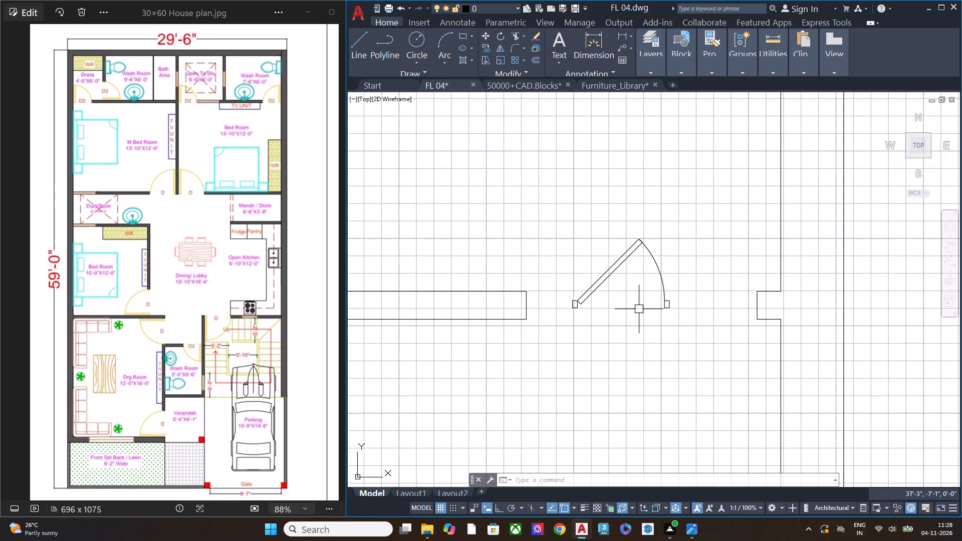
{"action": "left_click", "coordinate": [639, 309]}
{"action": "left_click", "coordinate": [596, 253]}
{"action": "key", "text": "s"}
{"action": "key", "text": "c"}
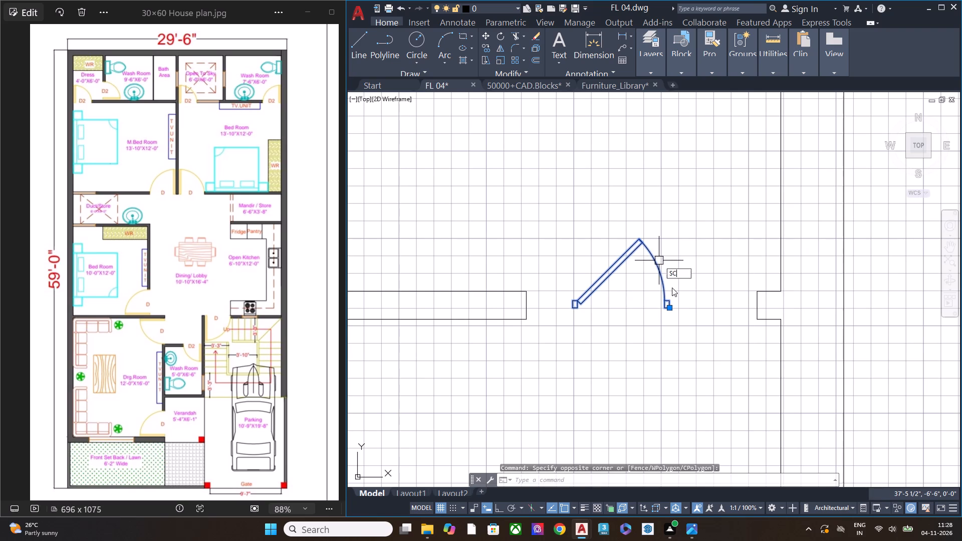
{"action": "left_click", "coordinate": [690, 283]}
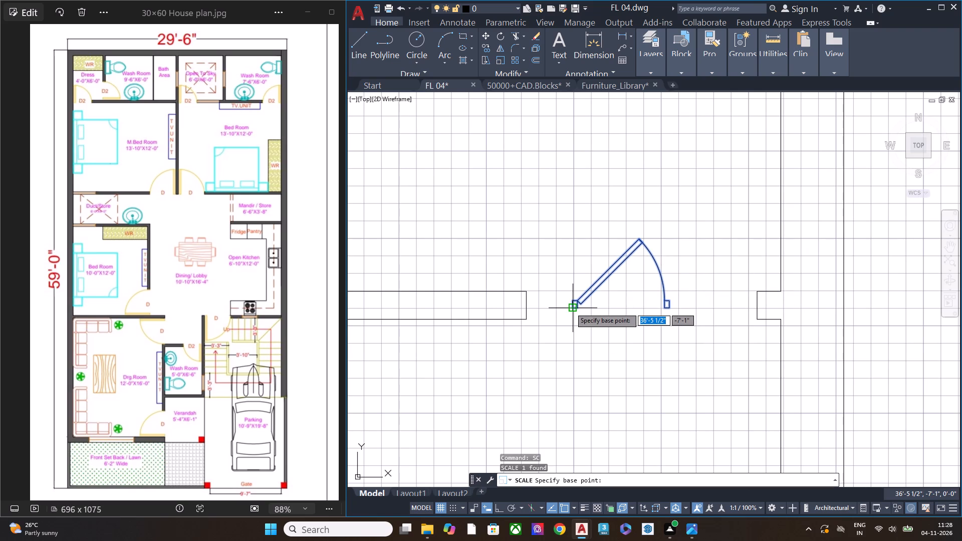
{"action": "scroll", "coordinate": [568, 309], "scroll_direction": "up", "scroll_amount": 3}
{"action": "left_click", "coordinate": [582, 305]}
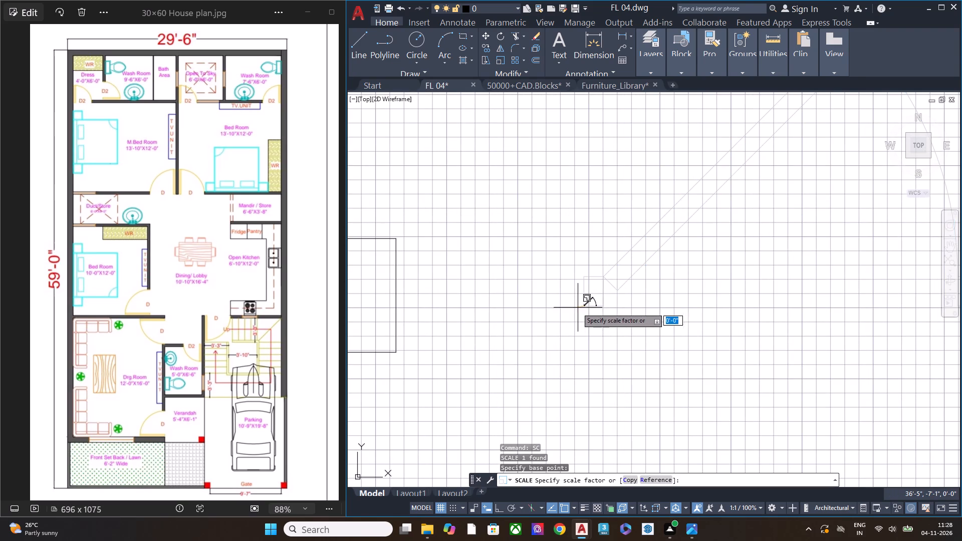
{"action": "scroll", "coordinate": [540, 322], "scroll_direction": "down", "scroll_amount": 1}
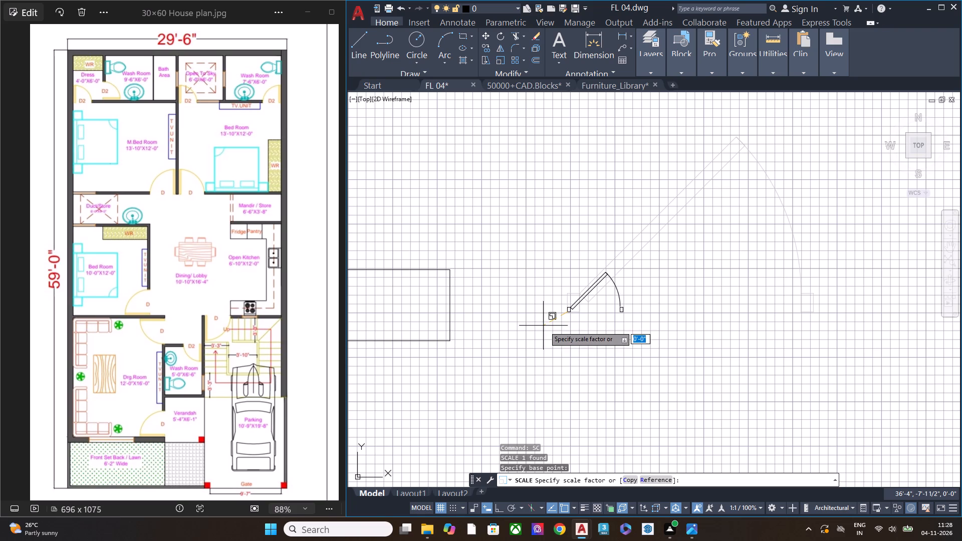
{"action": "scroll", "coordinate": [527, 340], "scroll_direction": "down", "scroll_amount": 2}
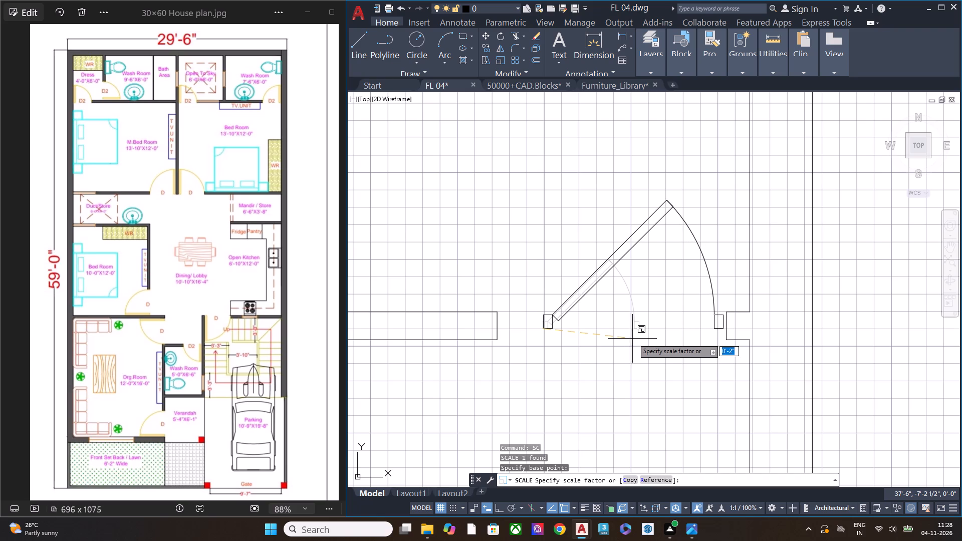
{"action": "key", "text": "F8"}
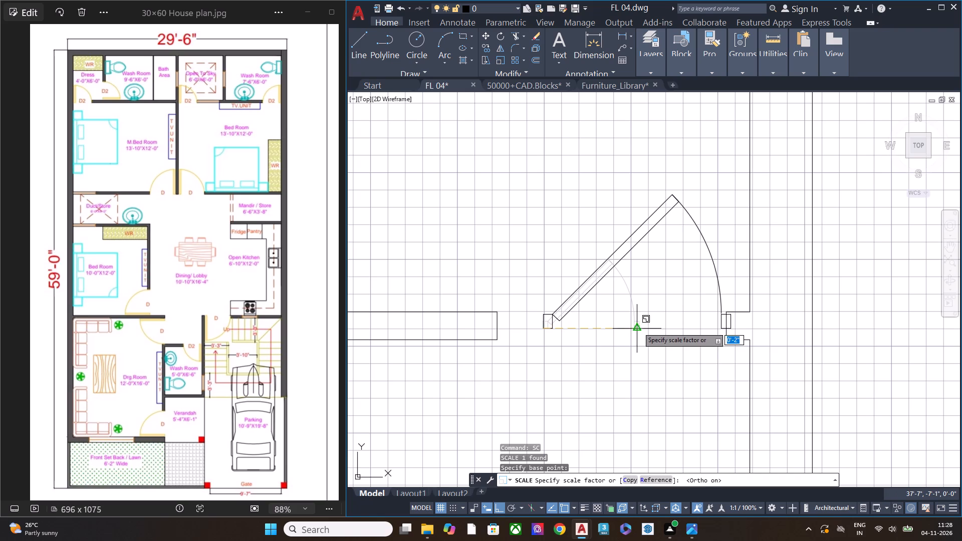
{"action": "left_click", "coordinate": [642, 325]}
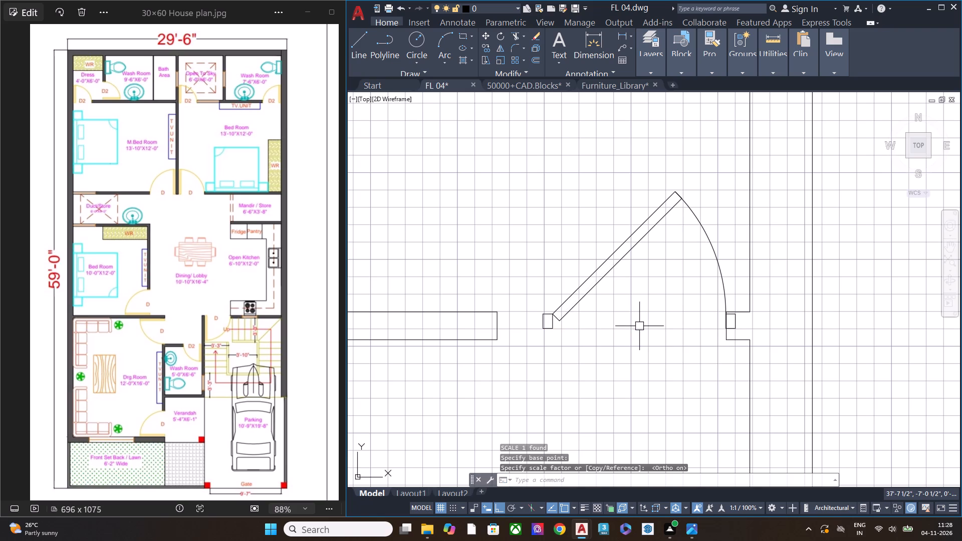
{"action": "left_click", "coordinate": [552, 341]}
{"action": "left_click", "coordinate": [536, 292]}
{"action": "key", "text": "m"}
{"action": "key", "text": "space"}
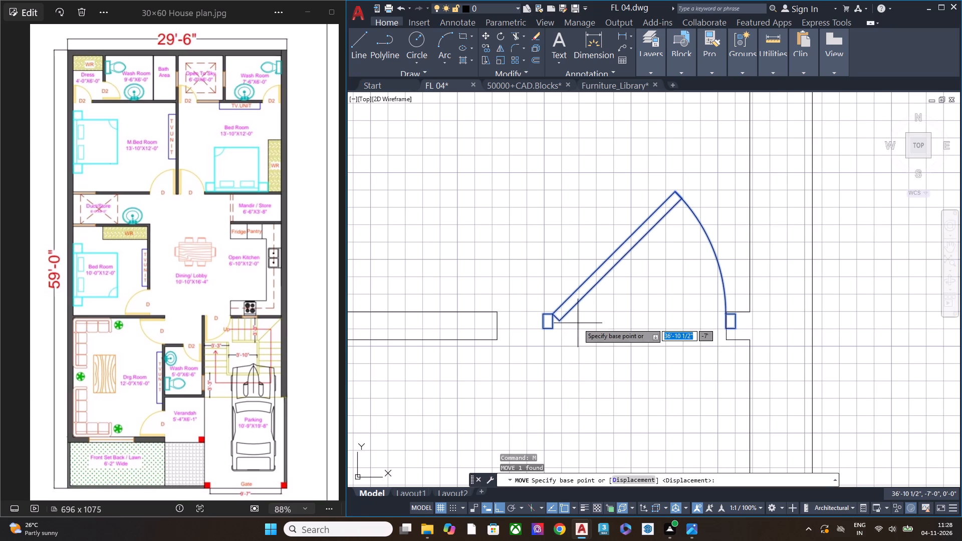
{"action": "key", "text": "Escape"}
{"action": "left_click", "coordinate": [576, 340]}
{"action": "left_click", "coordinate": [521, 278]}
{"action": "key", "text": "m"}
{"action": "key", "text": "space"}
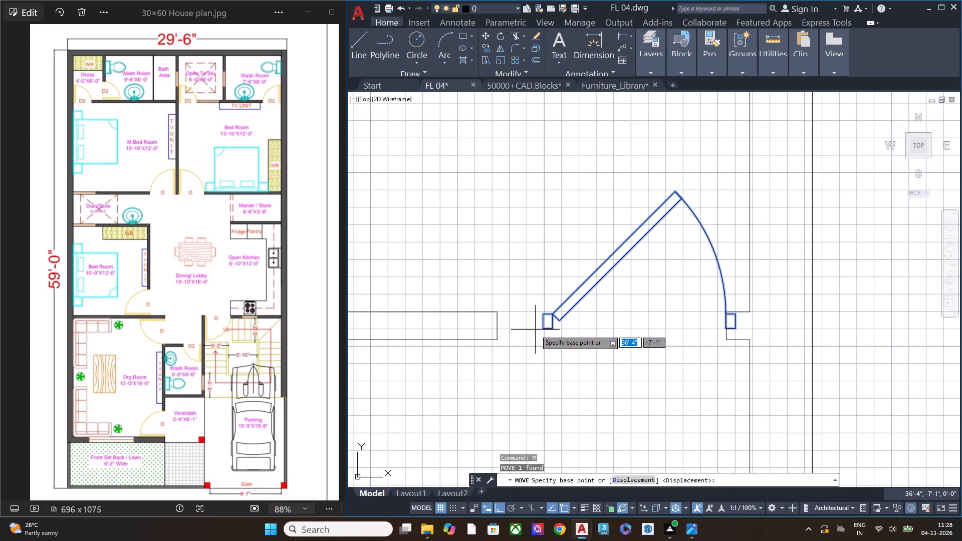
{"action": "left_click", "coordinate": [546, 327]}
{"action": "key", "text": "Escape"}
Move the washroom door block by its hinge-side frame's lower outer corner onto the lower corner of the wall end.
{"action": "left_click", "coordinate": [563, 341]}
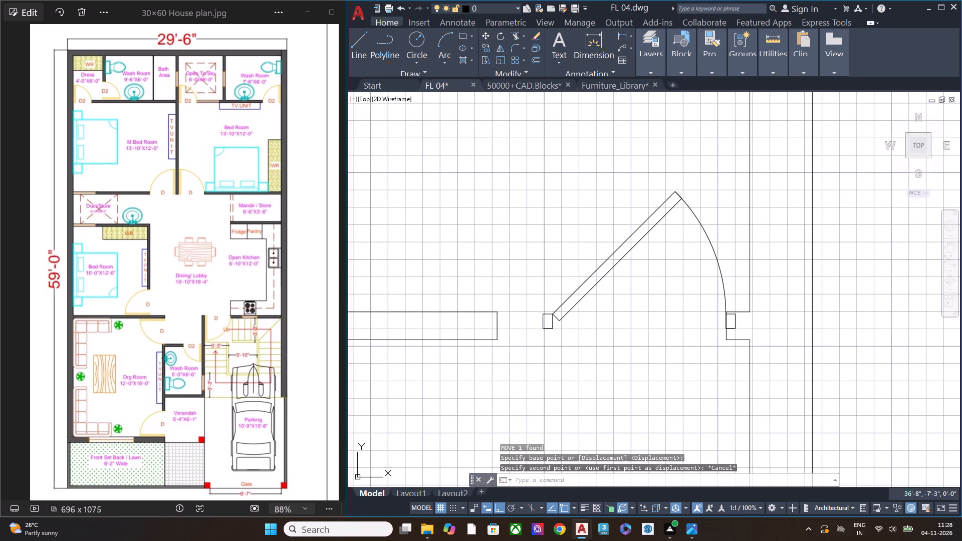
{"action": "left_click", "coordinate": [541, 291]}
{"action": "key", "text": "m"}
{"action": "key", "text": "space"}
{"action": "left_click", "coordinate": [543, 329]}
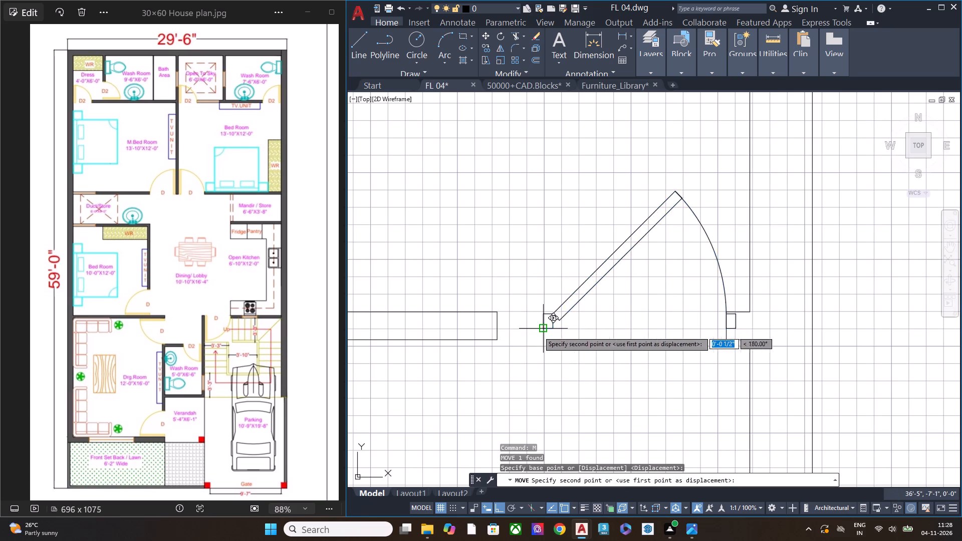
{"action": "left_click", "coordinate": [495, 337]}
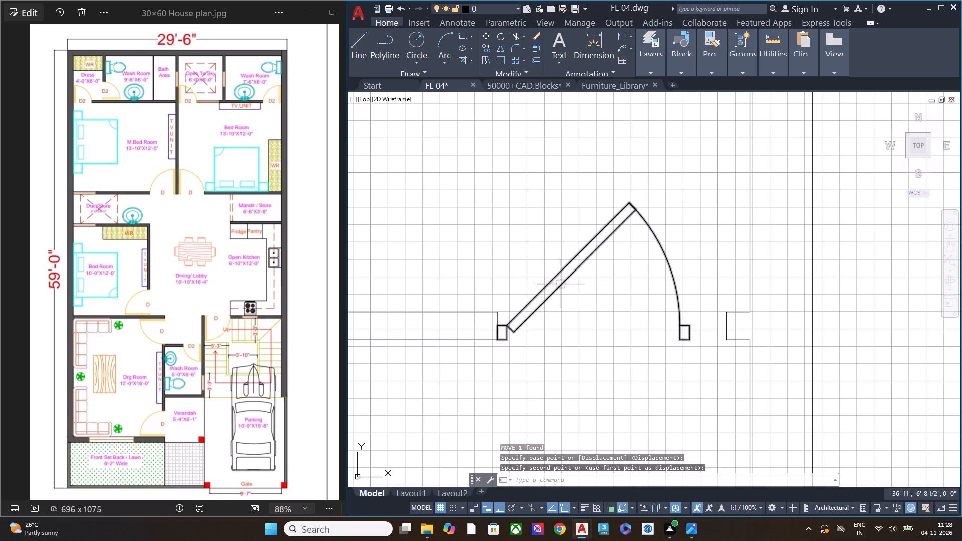
Measure the door block's overall width between the lower outer corners of its two frames.
{"action": "scroll", "coordinate": [589, 225], "scroll_direction": "down", "scroll_amount": 3}
{"action": "middle_click_drag", "start_coordinate": [598, 263], "coordinate": [589, 304]}
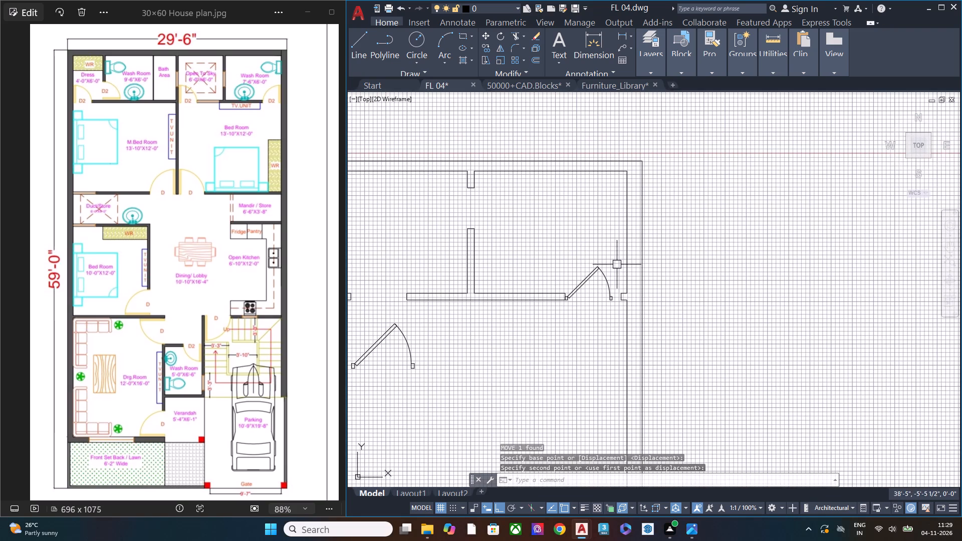
{"action": "left_click", "coordinate": [773, 67]}
{"action": "left_click", "coordinate": [785, 105]}
{"action": "left_click", "coordinate": [786, 151]}
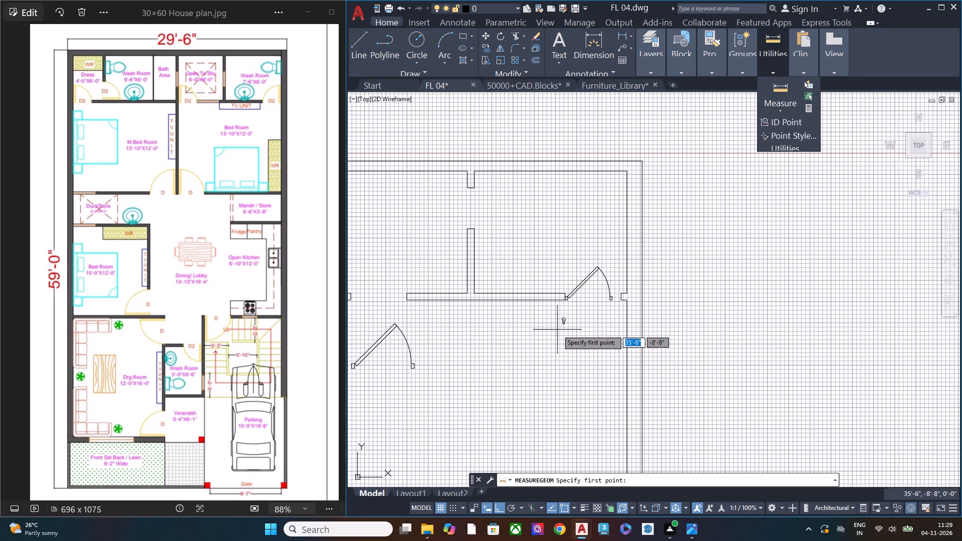
{"action": "scroll", "coordinate": [574, 296], "scroll_direction": "up", "scroll_amount": 3}
{"action": "left_click", "coordinate": [535, 315]}
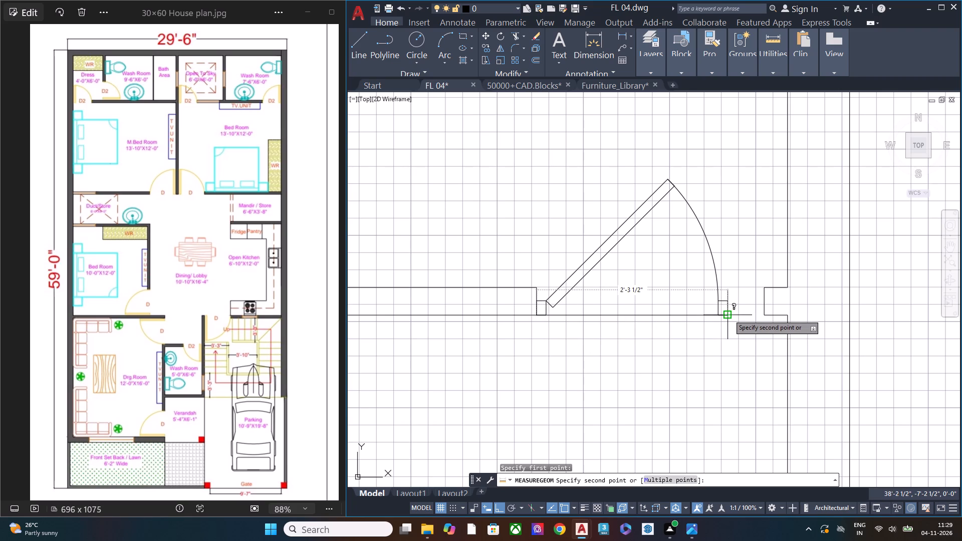
{"action": "key", "text": "Escape"}
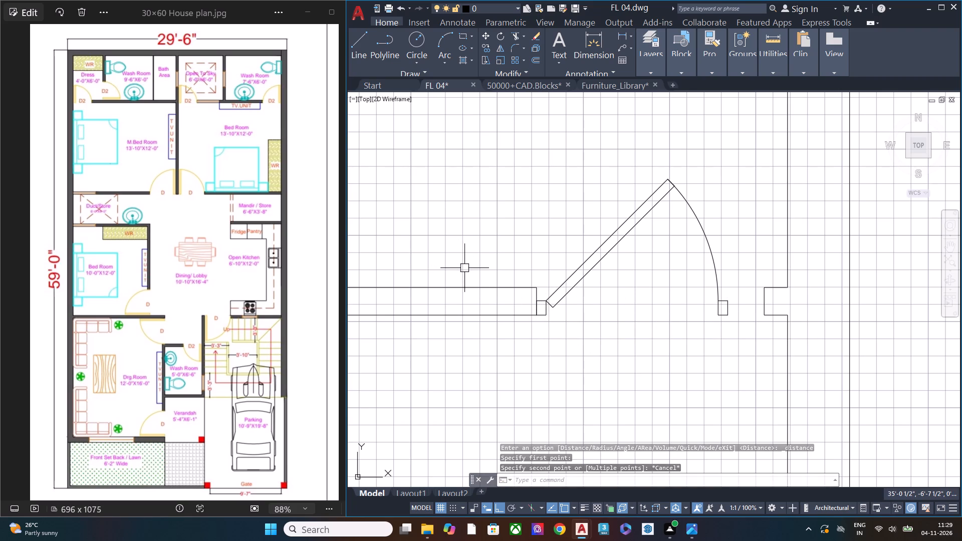
Scale the door block up freehand about the midpoint of the door leaf, using an Ortho distance of about 1'-4".
{"action": "left_click_drag", "start_coordinate": [628, 305], "coordinate": [628, 297]}
{"action": "left_click", "coordinate": [611, 226]}
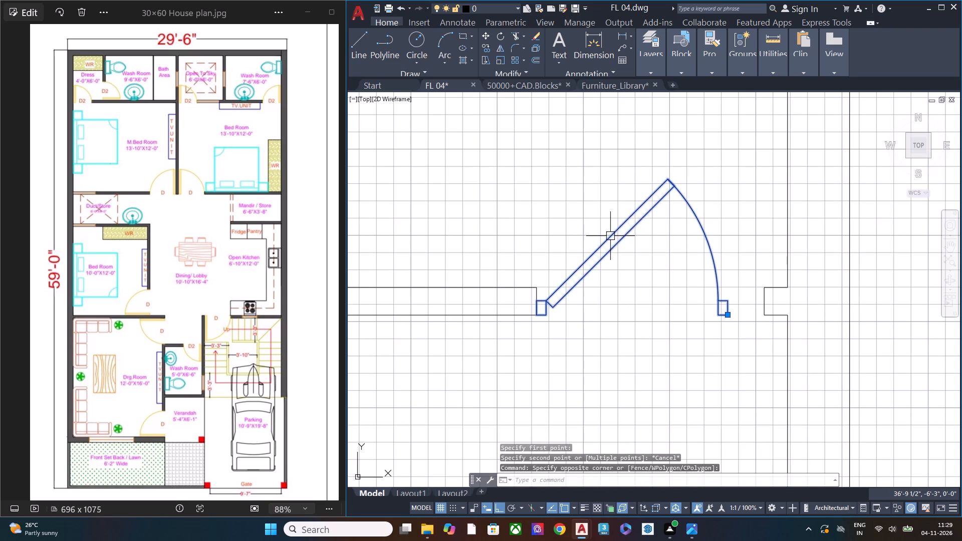
{"action": "key", "text": "s"}
{"action": "type", "text": "C"}
{"action": "key", "text": "space"}
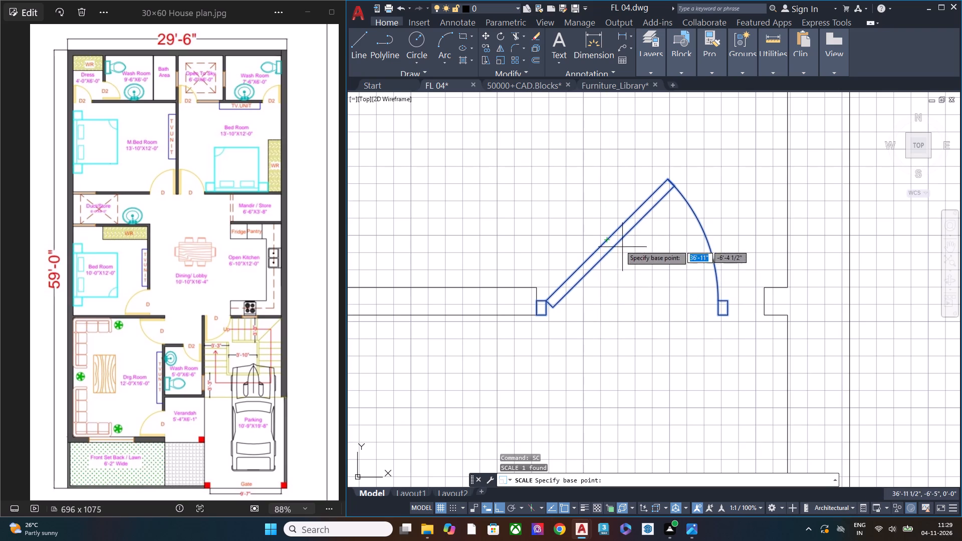
{"action": "left_click", "coordinate": [606, 238]}
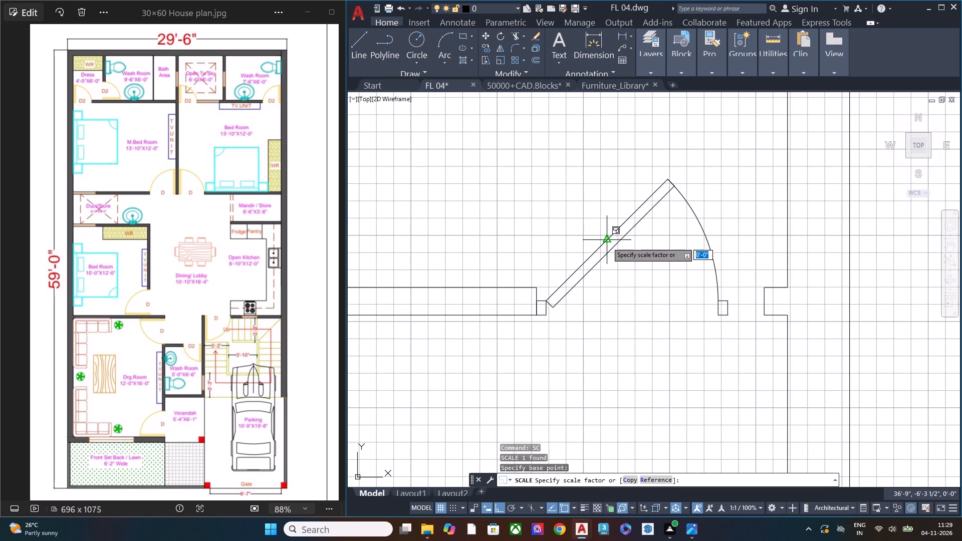
{"action": "left_click", "coordinate": [625, 351]}
Move the enlarged door block by its hinge-side frame's lower outer corner to roughly meet the wall end.
{"action": "left_click_drag", "start_coordinate": [585, 336], "coordinate": [586, 331]}
{"action": "left_click", "coordinate": [577, 241]}
{"action": "key", "text": "m"}
{"action": "key", "text": "space"}
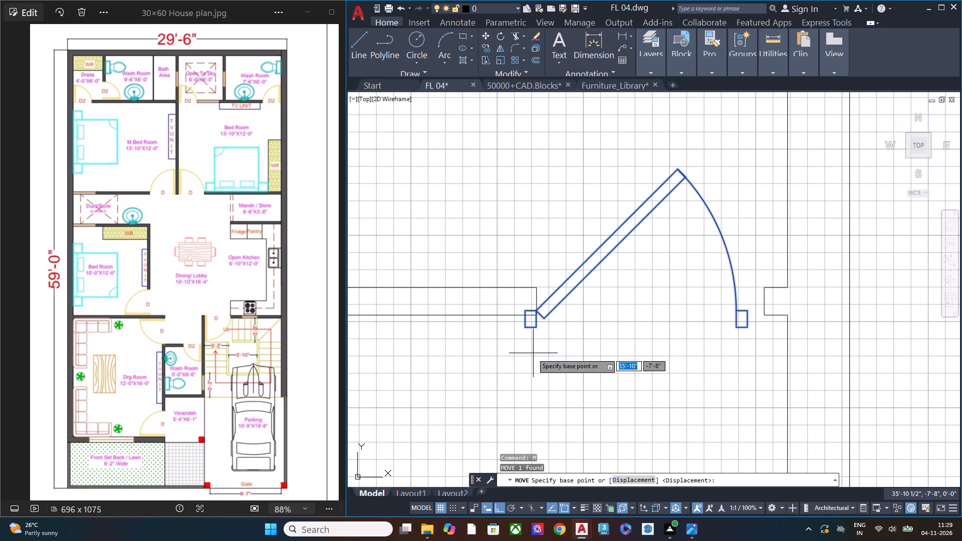
{"action": "left_click", "coordinate": [526, 330]}
{"action": "left_click", "coordinate": [539, 319]}
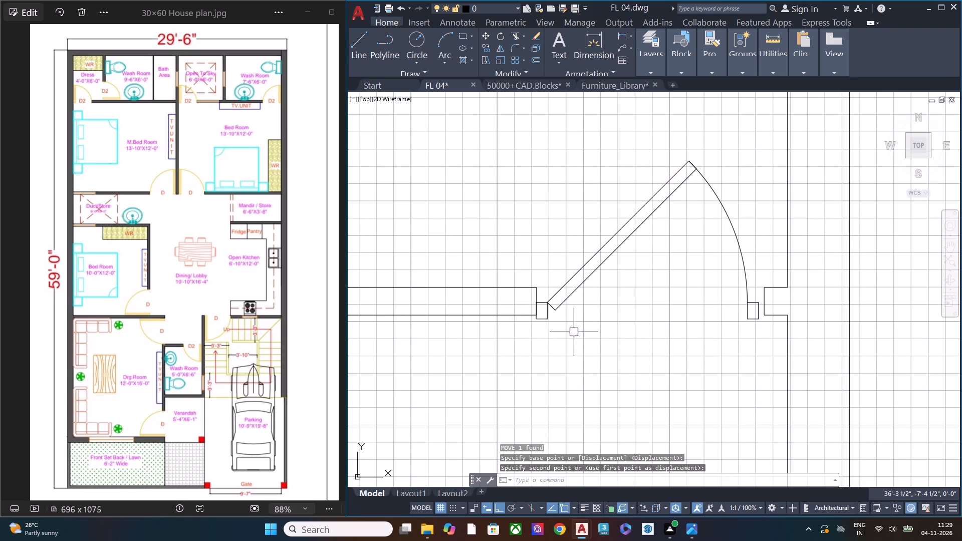
Move the door block so its hinge-side frame's lower outer corner snaps exactly onto the wall end's lower corner.
{"action": "middle_click_drag", "start_coordinate": [654, 322], "coordinate": [584, 294]}
{"action": "scroll", "coordinate": [499, 305], "scroll_direction": "up", "scroll_amount": 1}
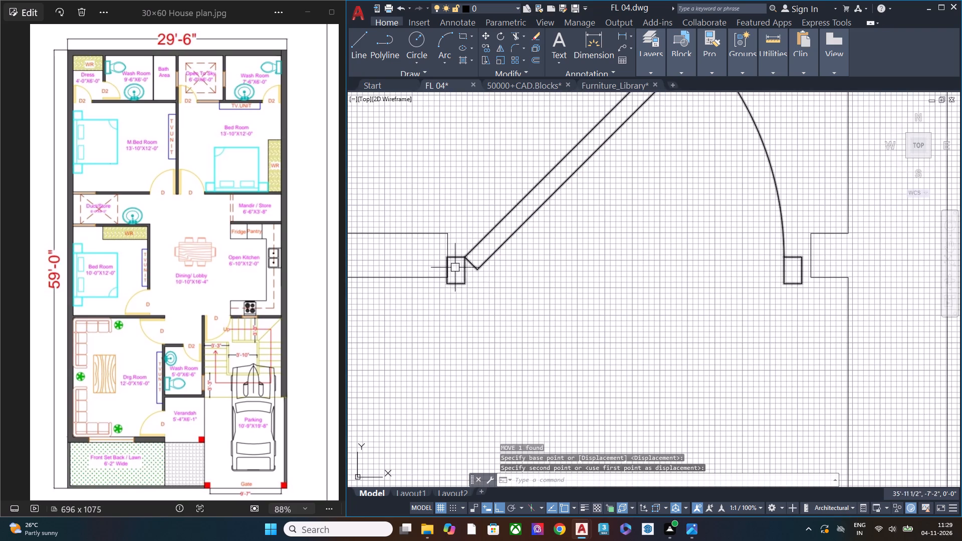
{"action": "scroll", "coordinate": [453, 265], "scroll_direction": "down", "scroll_amount": 1}
{"action": "scroll", "coordinate": [453, 265], "scroll_direction": "up", "scroll_amount": 2}
{"action": "left_click_drag", "start_coordinate": [476, 304], "coordinate": [474, 287]}
{"action": "left_click", "coordinate": [468, 248]}
{"action": "key", "text": "m"}
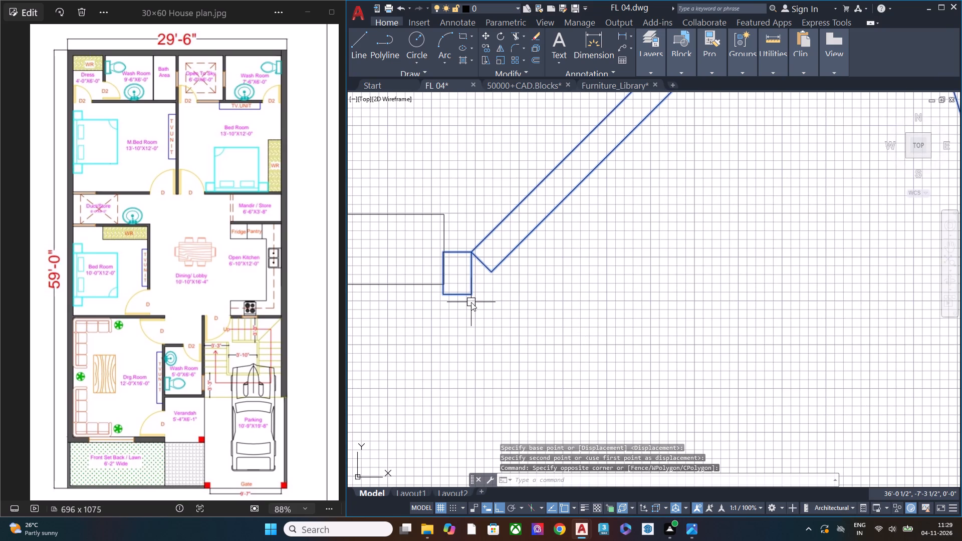
{"action": "key", "text": "space"}
{"action": "scroll", "coordinate": [443, 272], "scroll_direction": "up", "scroll_amount": 2}
{"action": "left_click", "coordinate": [443, 327]}
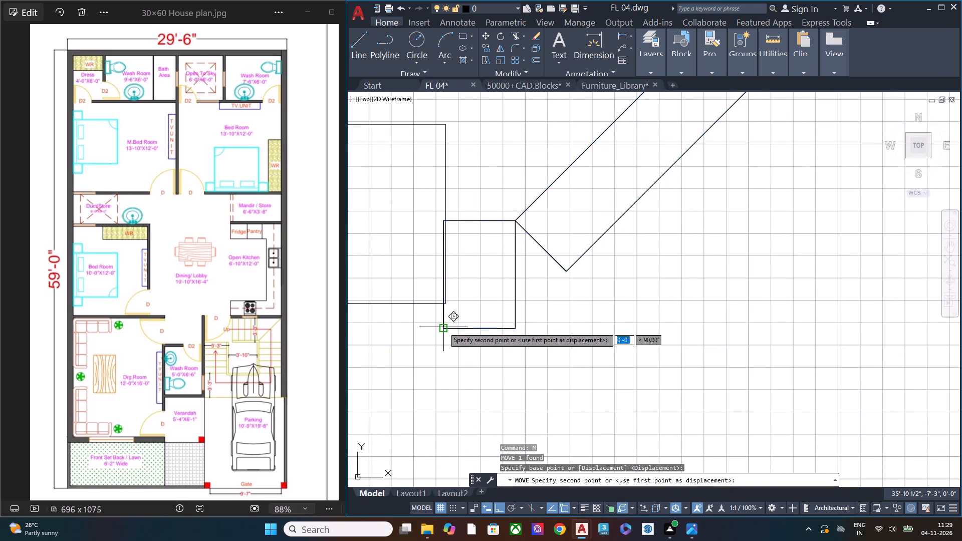
{"action": "left_click", "coordinate": [446, 304]}
{"action": "key", "text": "Escape"}
Measure across the base of the door block from its hinge-side frame's lower outer corner toward the far frame.
{"action": "scroll", "coordinate": [456, 280], "scroll_direction": "down", "scroll_amount": 2}
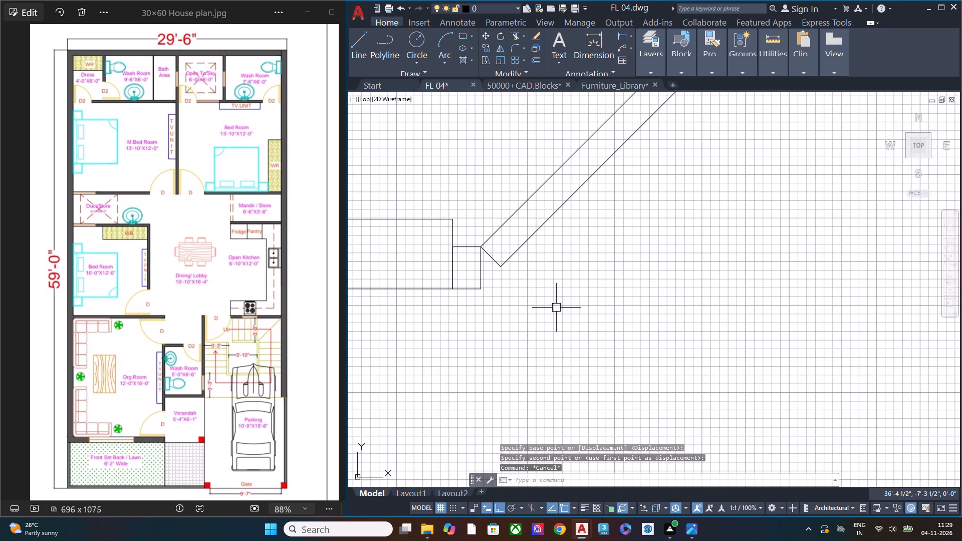
{"action": "middle_click_drag", "start_coordinate": [555, 308], "coordinate": [455, 312]}
{"action": "left_click", "coordinate": [778, 63]}
{"action": "left_click", "coordinate": [778, 106]}
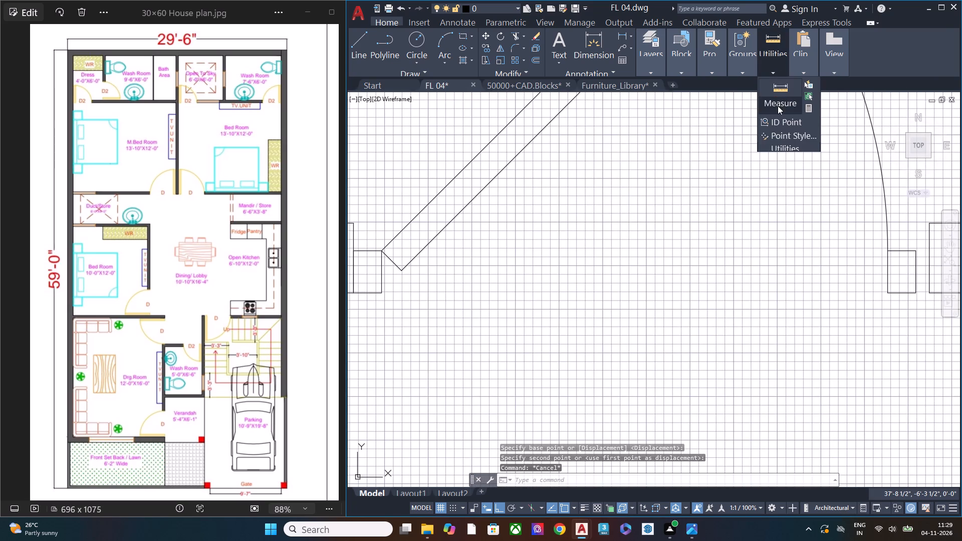
{"action": "left_click", "coordinate": [782, 139]}
{"action": "scroll", "coordinate": [492, 272], "scroll_direction": "down", "scroll_amount": 1}
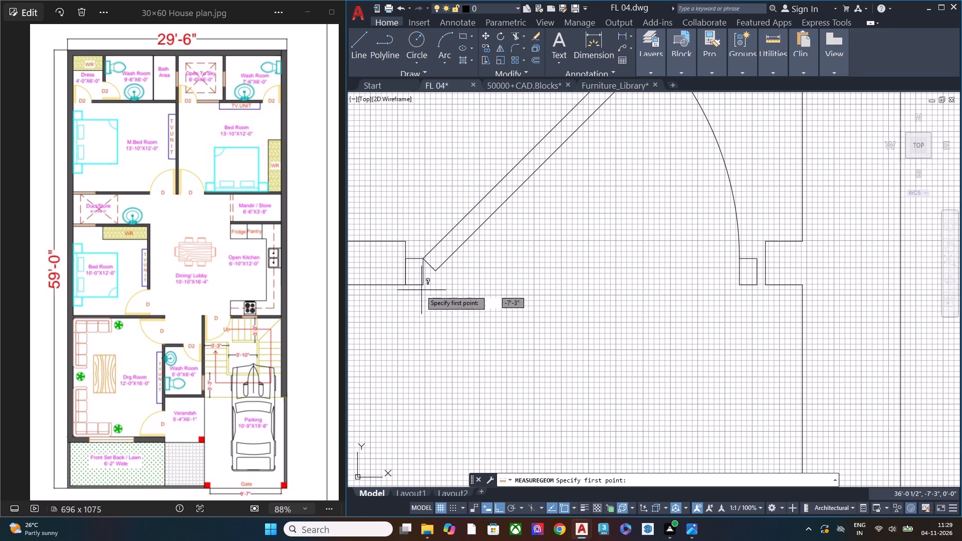
{"action": "left_click", "coordinate": [405, 285]}
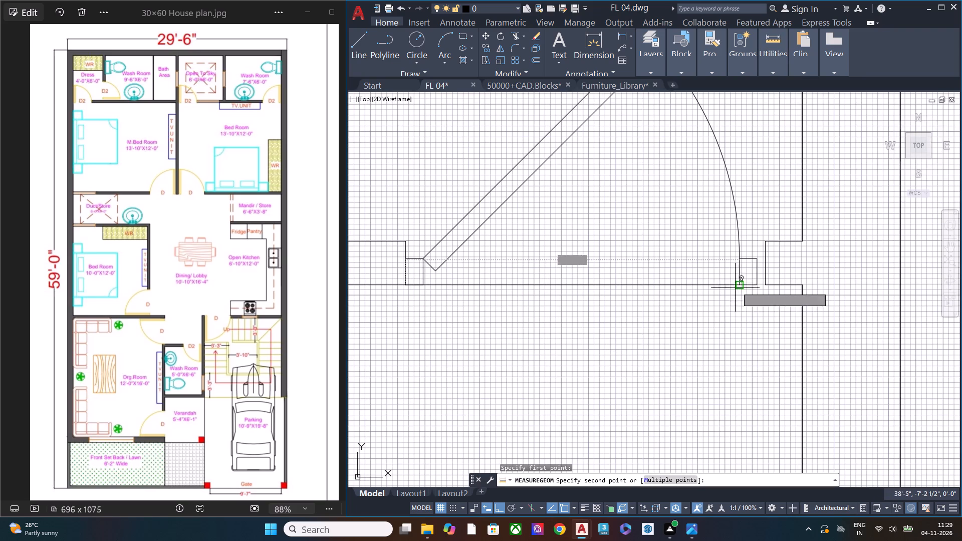
{"action": "key", "text": "Escape"}
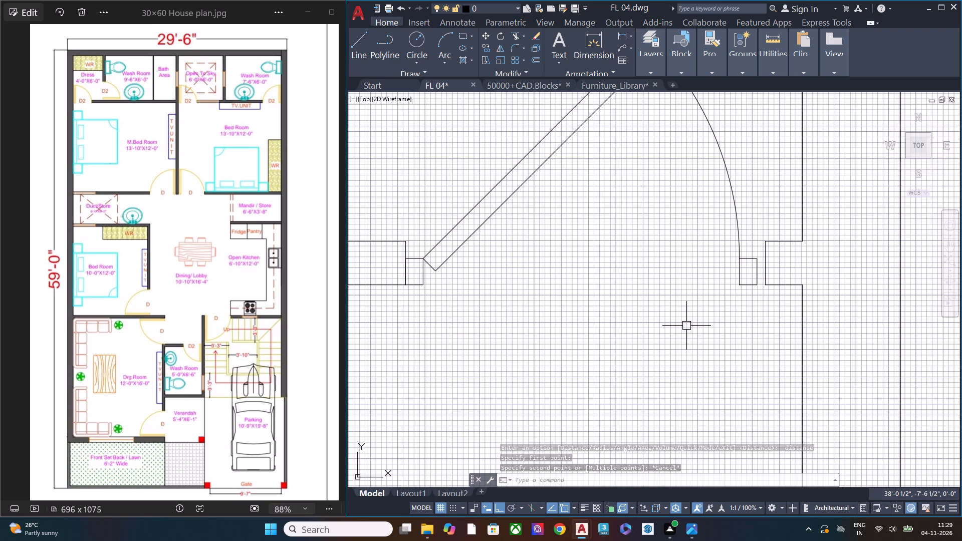
Scale the door block freehand about its hinge-side lower outer corner, using an Ortho distance of about 1'-4 1/2", until the far frame meets the wall stub.
{"action": "left_click_drag", "start_coordinate": [593, 267], "coordinate": [579, 256]}
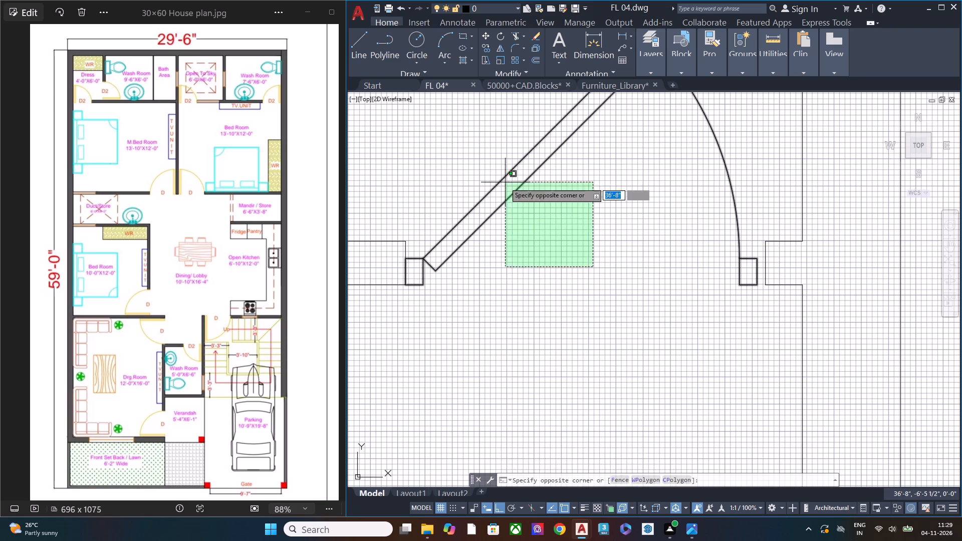
{"action": "left_click", "coordinate": [502, 181]}
{"action": "scroll", "coordinate": [548, 223], "scroll_direction": "down", "scroll_amount": 2}
{"action": "middle_click_drag", "start_coordinate": [550, 224], "coordinate": [550, 279]}
{"action": "scroll", "coordinate": [559, 260], "scroll_direction": "up", "scroll_amount": 2}
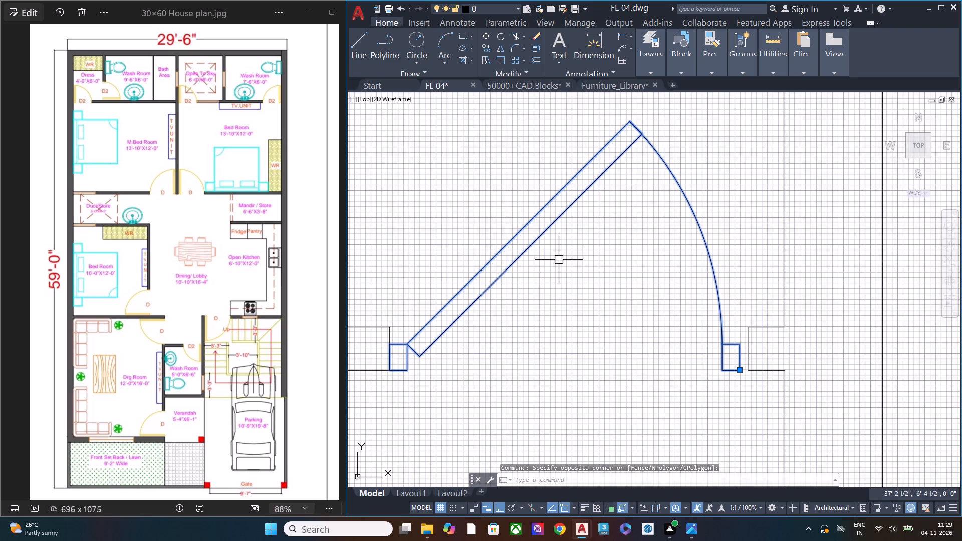
{"action": "type", "text": "SC"}
{"action": "key", "text": "Return"}
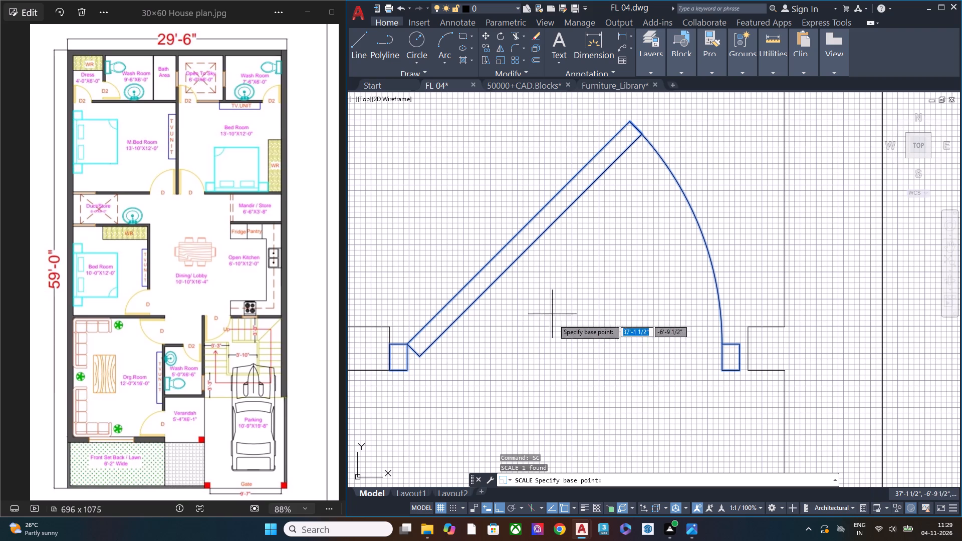
{"action": "left_click", "coordinate": [388, 369]}
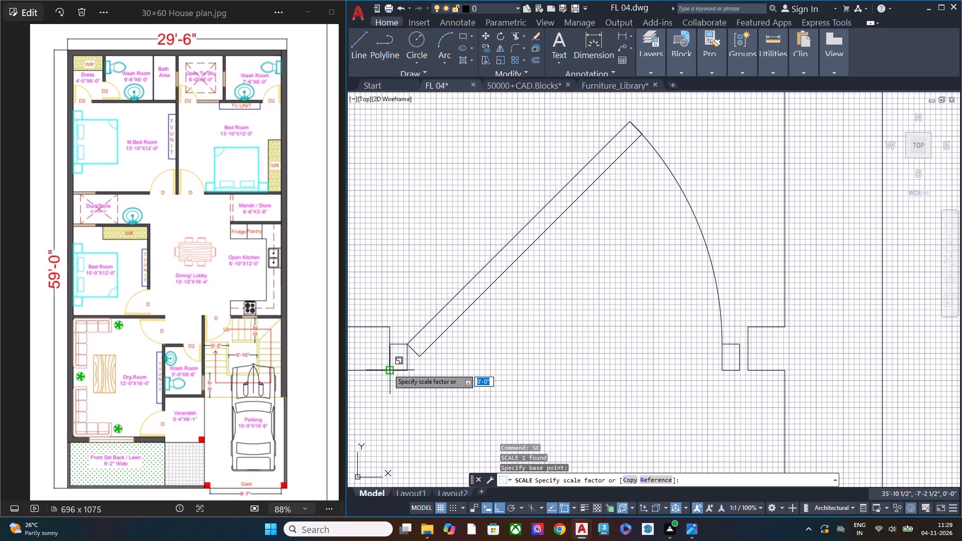
{"action": "middle_click_drag", "start_coordinate": [388, 369], "coordinate": [621, 320]}
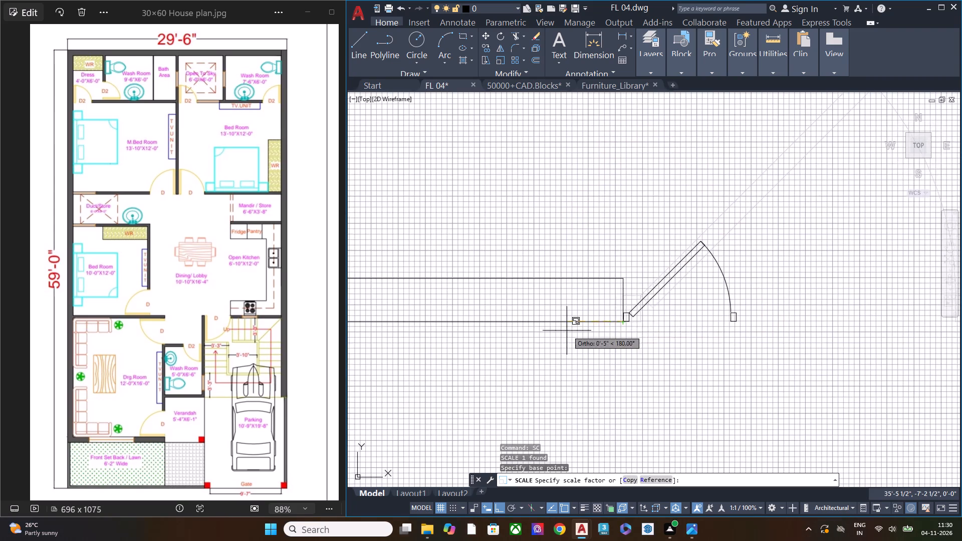
{"action": "scroll", "coordinate": [567, 332], "scroll_direction": "down", "scroll_amount": 1}
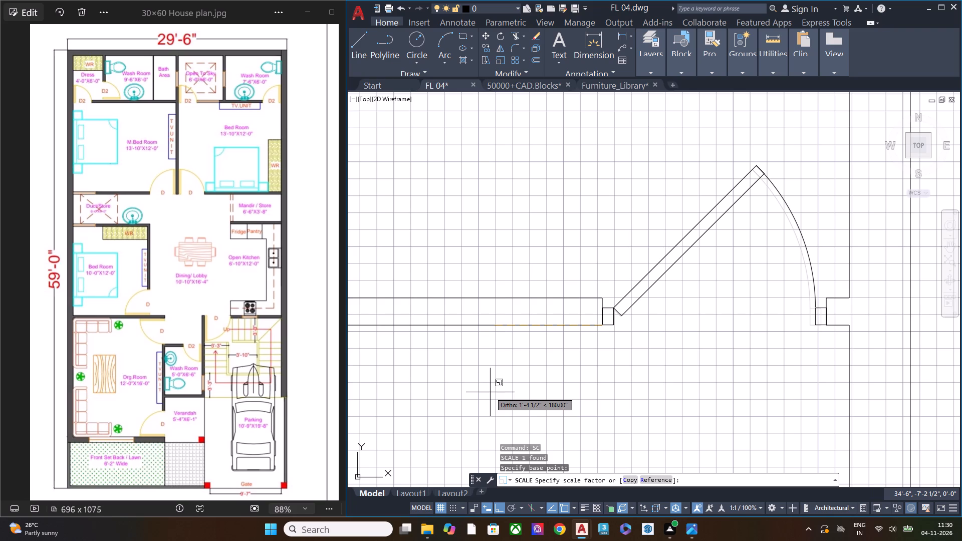
{"action": "left_click", "coordinate": [490, 392]}
Rescale the washroom door block freehand about its hinge-side frame's lower outer corner so the far frame meets the wall stub.
{"action": "scroll", "coordinate": [863, 325], "scroll_direction": "up", "scroll_amount": 3}
{"action": "scroll", "coordinate": [742, 277], "scroll_direction": "up", "scroll_amount": 1}
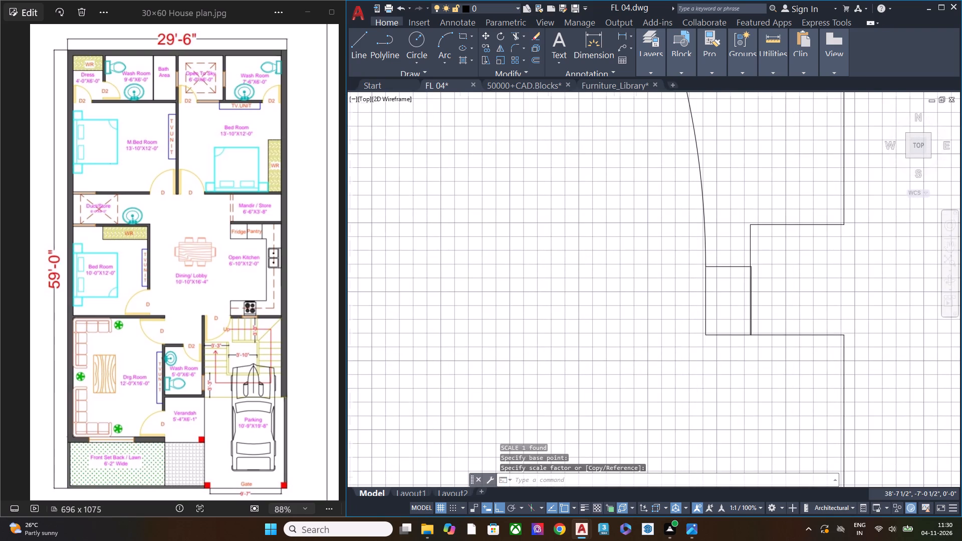
{"action": "scroll", "coordinate": [742, 277], "scroll_direction": "up", "scroll_amount": 1}
{"action": "scroll", "coordinate": [750, 273], "scroll_direction": "down", "scroll_amount": 4}
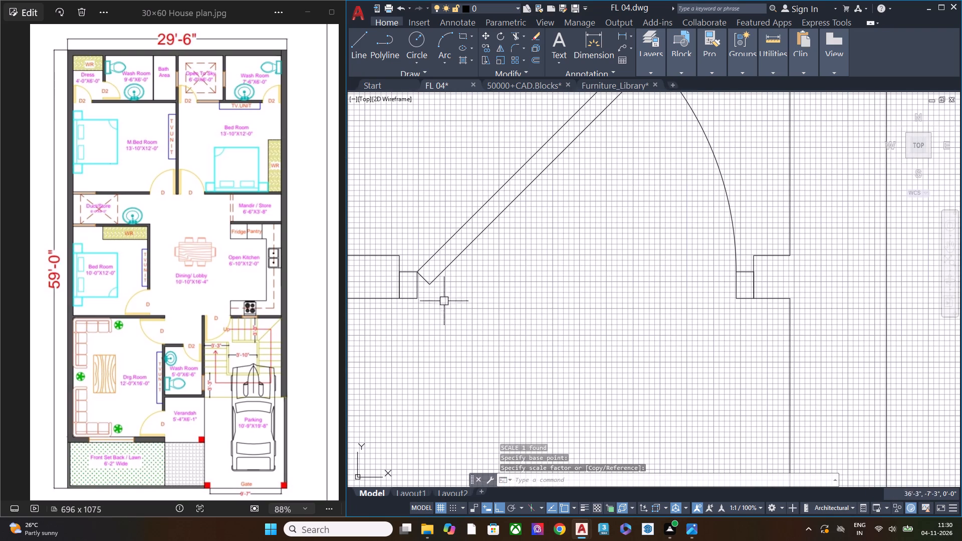
{"action": "scroll", "coordinate": [400, 283], "scroll_direction": "up", "scroll_amount": 2}
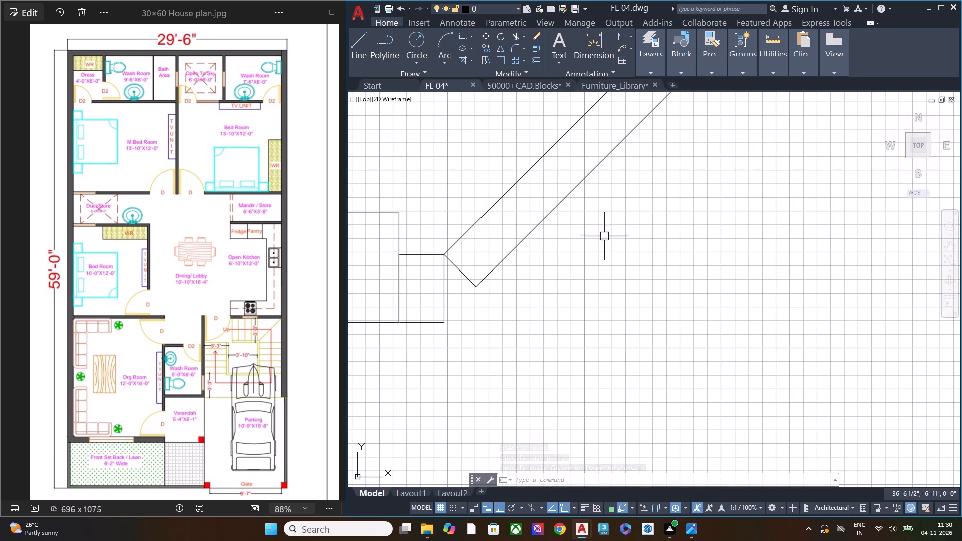
{"action": "scroll", "coordinate": [574, 276], "scroll_direction": "down", "scroll_amount": 2}
{"action": "left_click", "coordinate": [536, 306]}
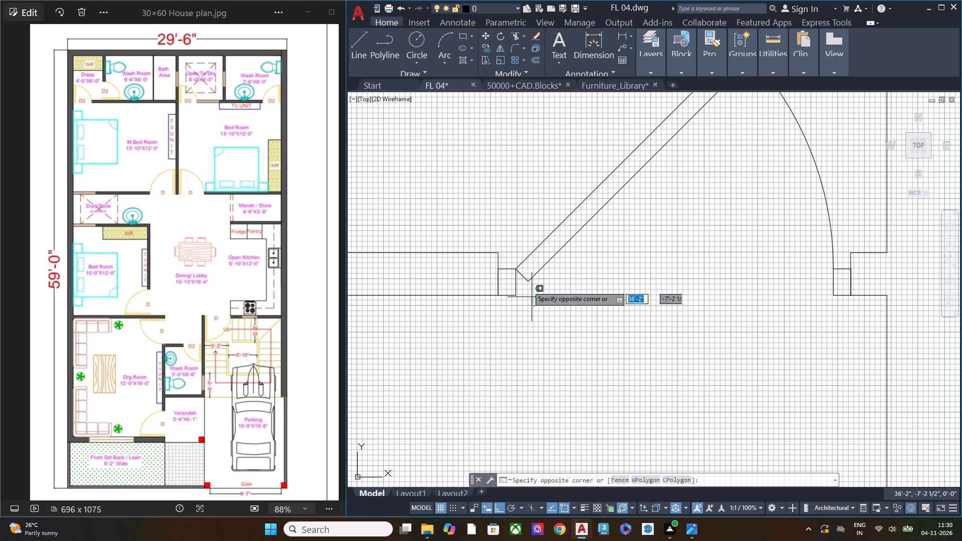
{"action": "left_click", "coordinate": [518, 249]}
{"action": "type", "text": "SC"}
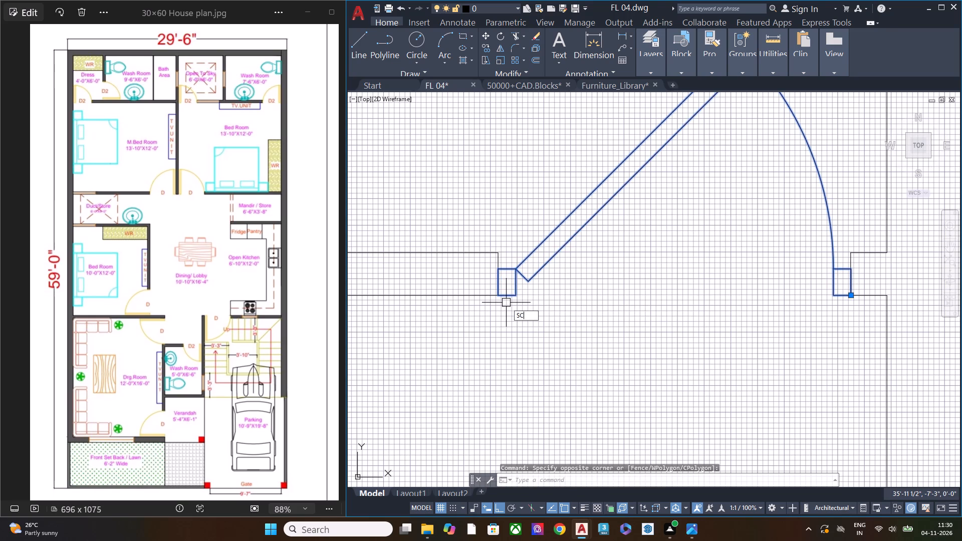
{"action": "key", "text": "Return"}
{"action": "left_click", "coordinate": [501, 293]}
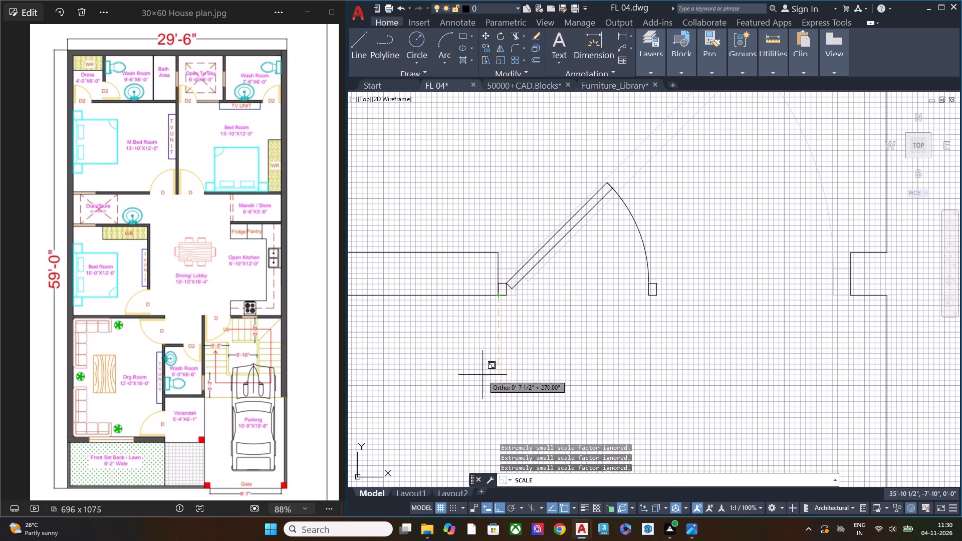
{"action": "scroll", "coordinate": [463, 399], "scroll_direction": "down", "scroll_amount": 1}
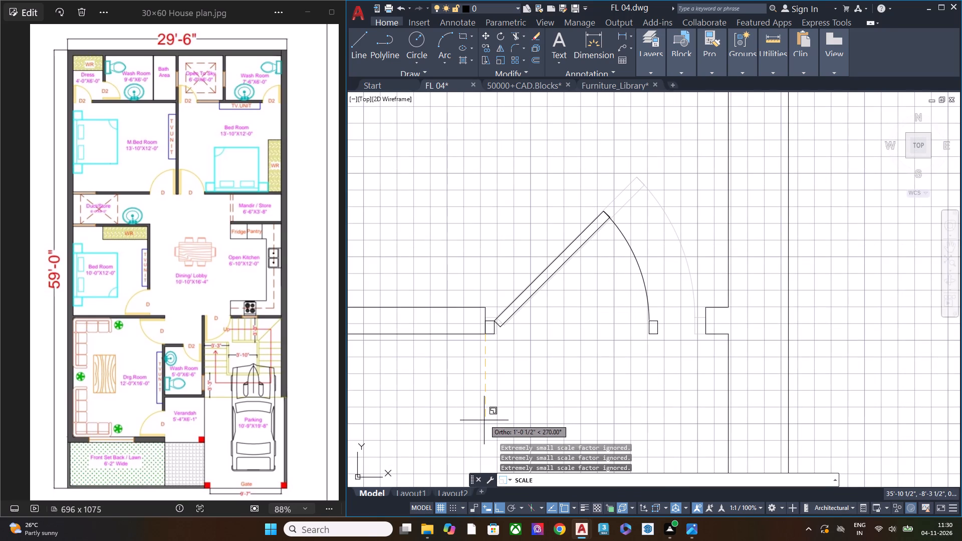
{"action": "middle_click_drag", "start_coordinate": [485, 420], "coordinate": [487, 361]}
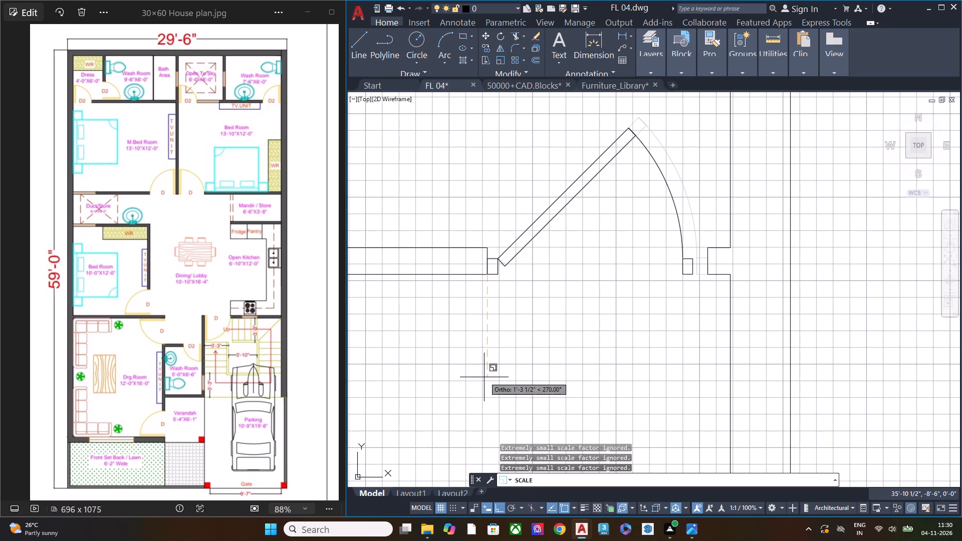
{"action": "left_click", "coordinate": [482, 385]}
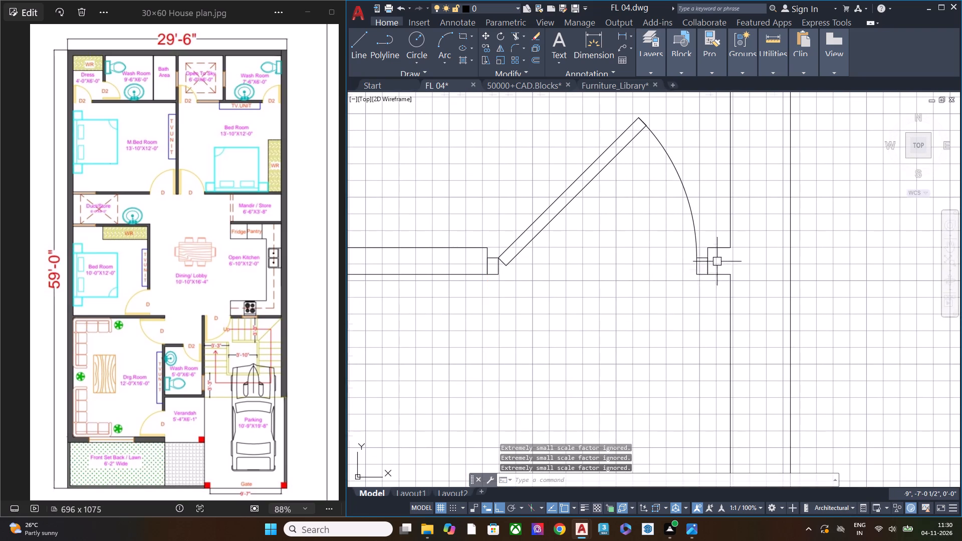
Examine how the scaled door's far frame fits against the wall stub in the Bed Room washroom opening.
{"action": "scroll", "coordinate": [717, 261], "scroll_direction": "up", "scroll_amount": 5}
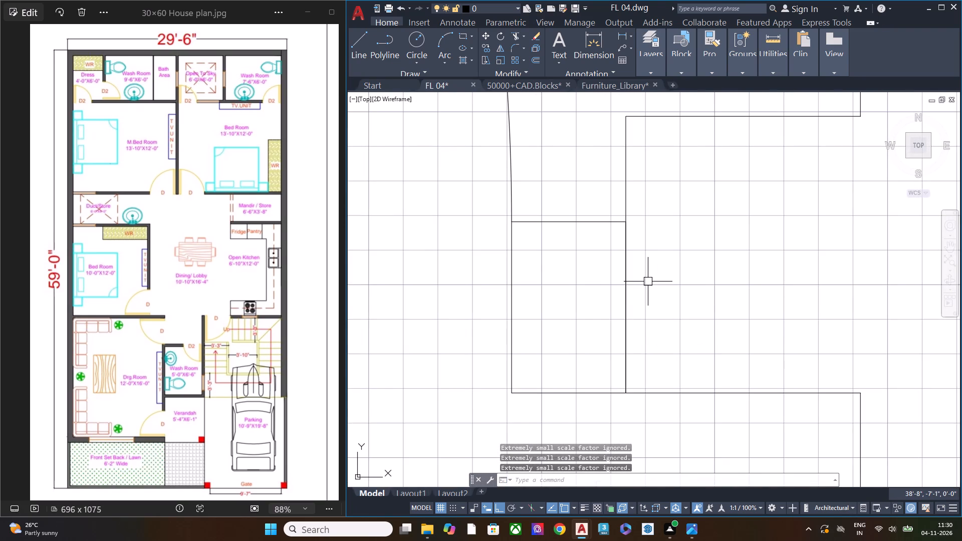
{"action": "scroll", "coordinate": [696, 243], "scroll_direction": "down", "scroll_amount": 2}
{"action": "middle_click_drag", "start_coordinate": [683, 240], "coordinate": [698, 297]}
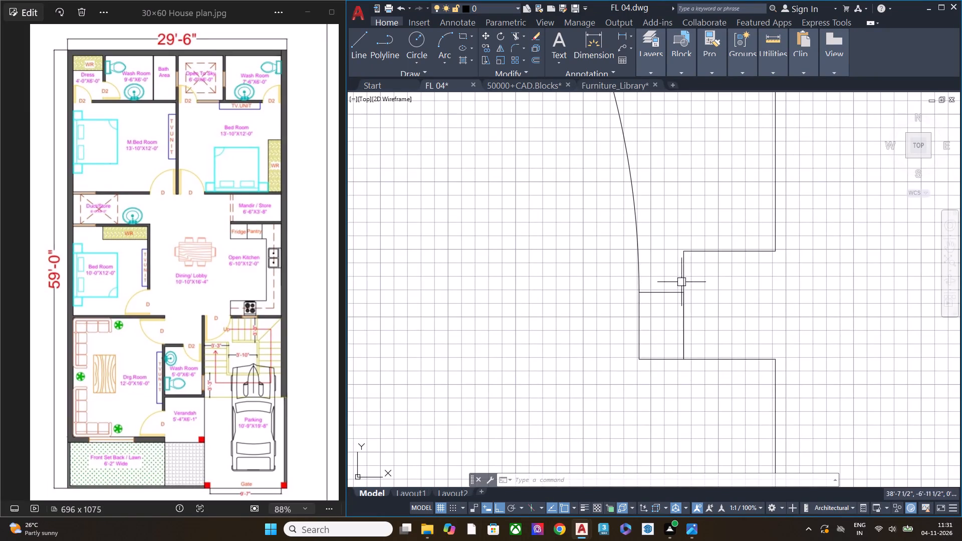
{"action": "scroll", "coordinate": [686, 288], "scroll_direction": "down", "scroll_amount": 3}
{"action": "key", "text": "Escape"}
{"action": "scroll", "coordinate": [607, 301], "scroll_direction": "down", "scroll_amount": 1}
{"action": "middle_click_drag", "start_coordinate": [567, 332], "coordinate": [573, 367]}
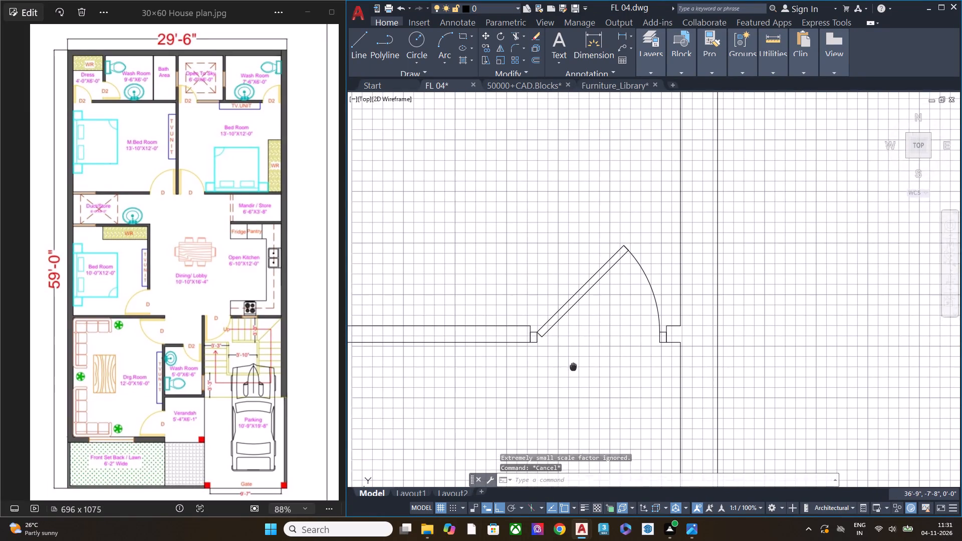
{"action": "middle_click_drag", "start_coordinate": [573, 367], "coordinate": [574, 370]}
{"action": "scroll", "coordinate": [617, 252], "scroll_direction": "down", "scroll_amount": 2}
{"action": "middle_click_drag", "start_coordinate": [610, 313], "coordinate": [637, 337]}
{"action": "scroll", "coordinate": [693, 196], "scroll_direction": "up", "scroll_amount": 2}
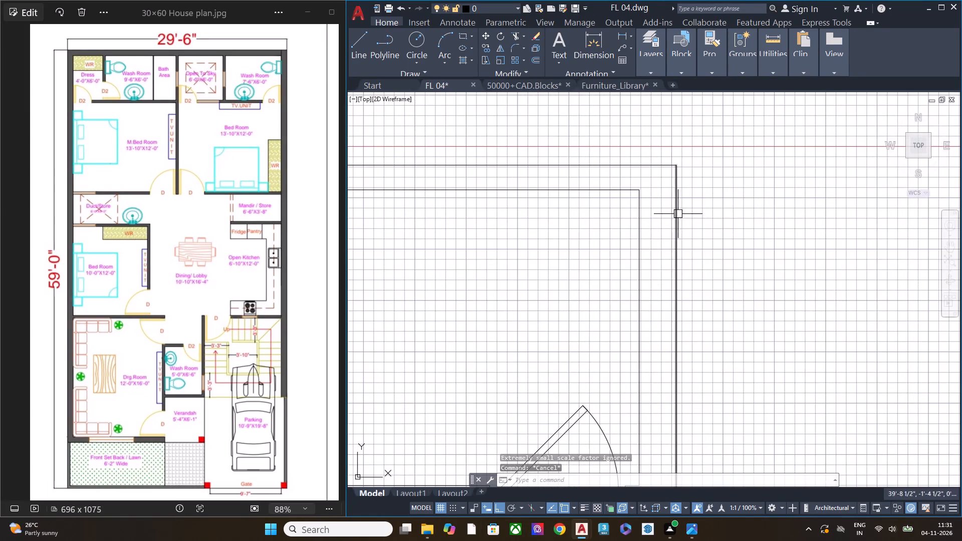
{"action": "middle_click_drag", "start_coordinate": [615, 398], "coordinate": [607, 161]}
{"action": "scroll", "coordinate": [615, 267], "scroll_direction": "up", "scroll_amount": 4}
{"action": "scroll", "coordinate": [621, 265], "scroll_direction": "down", "scroll_amount": 3}
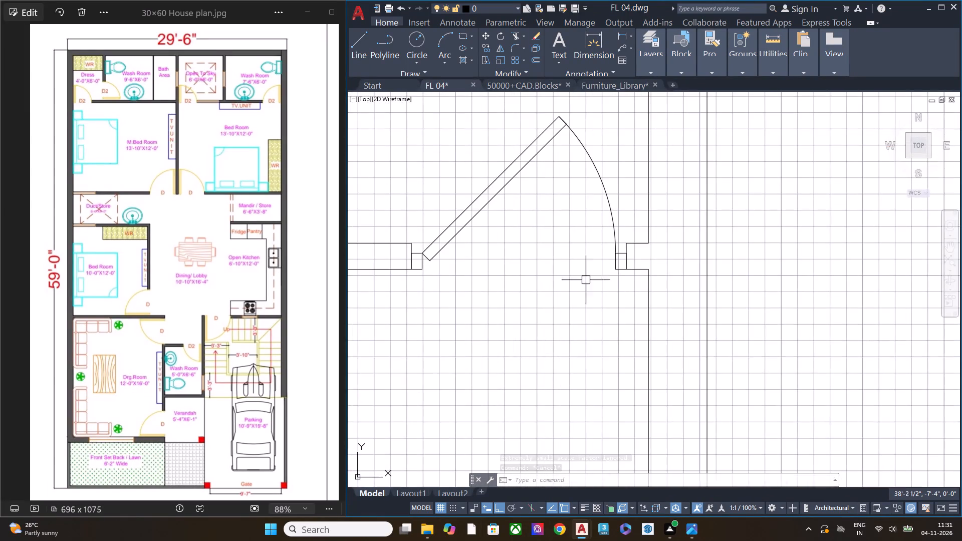
Mirror the washroom door block about a vertical line through its hinge-side frame's lower outer corner, erasing the original.
{"action": "middle_click_drag", "start_coordinate": [580, 307], "coordinate": [626, 344]}
{"action": "left_click", "coordinate": [581, 265]}
{"action": "left_click", "coordinate": [502, 194]}
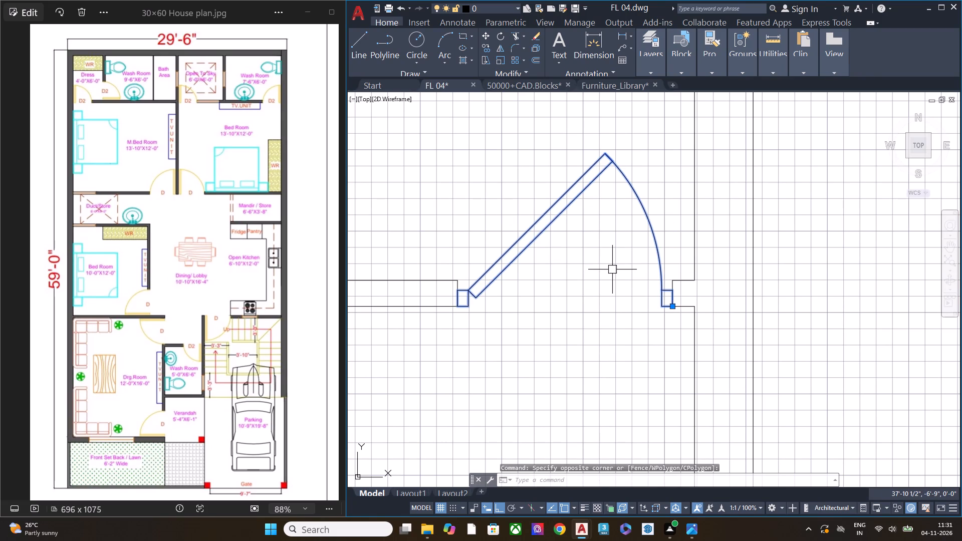
{"action": "key", "text": "m"}
{"action": "left_click", "coordinate": [658, 309]}
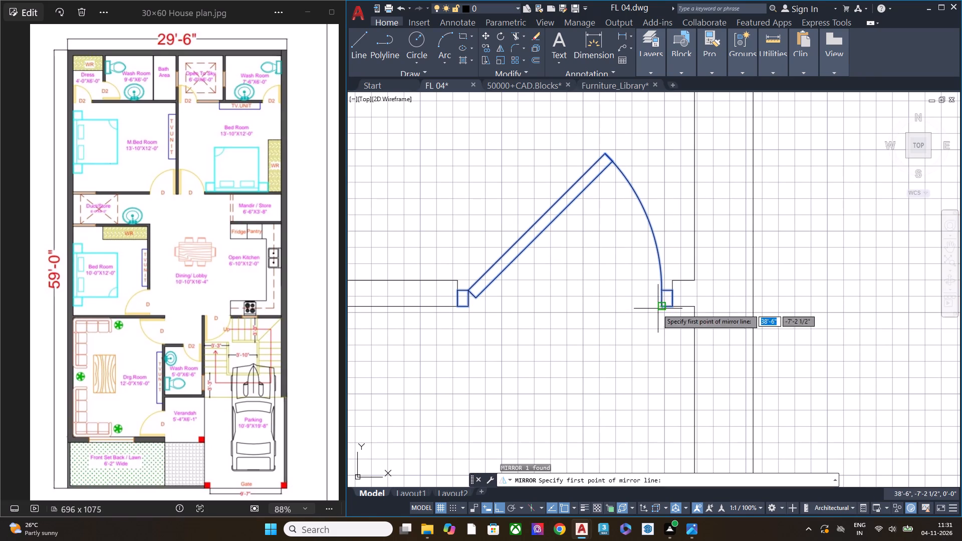
{"action": "left_click", "coordinate": [456, 306]}
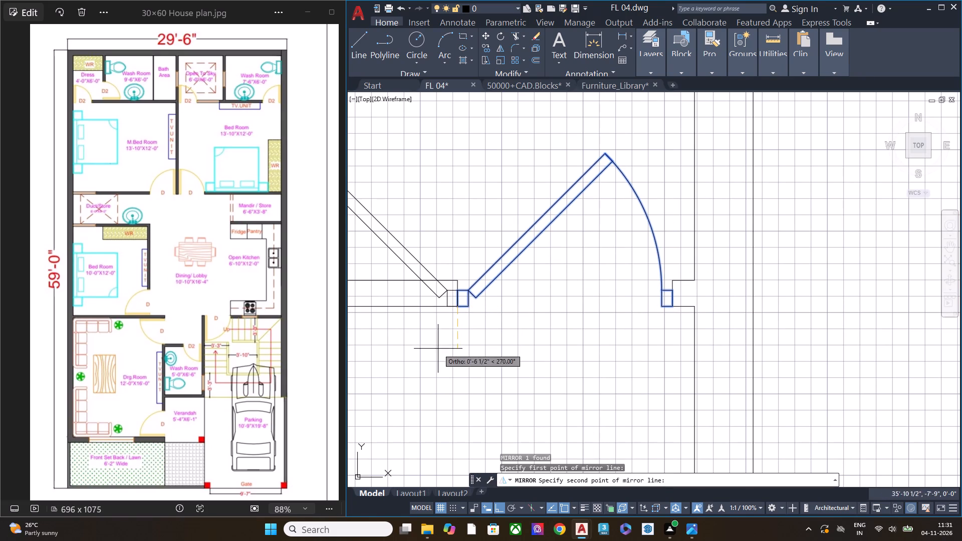
{"action": "left_click", "coordinate": [438, 346]}
{"action": "left_click_drag", "start_coordinate": [450, 373], "coordinate": [438, 346]}
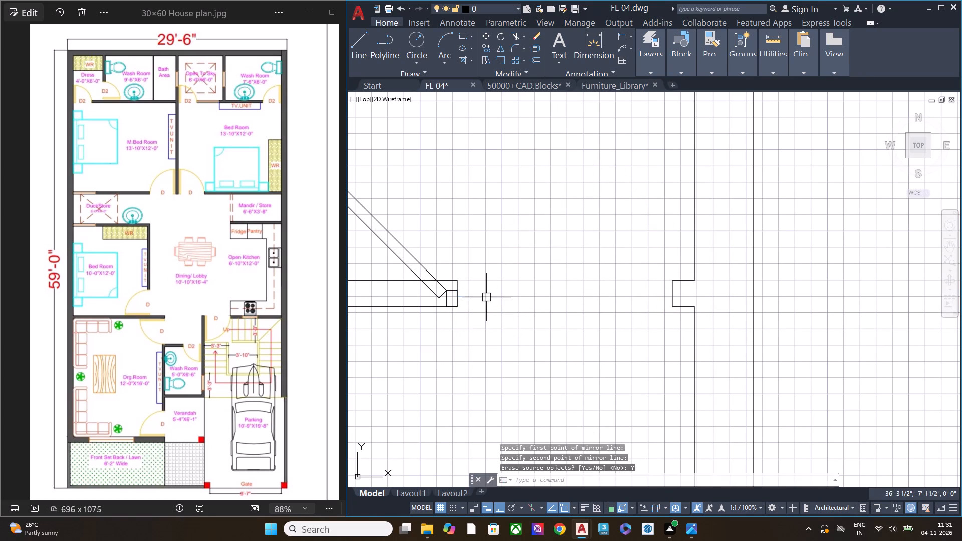
Move the mirrored door block by its hinge-side frame's lower outer corner onto the lower corner of the washroom opening's wall stub.
{"action": "middle_click_drag", "start_coordinate": [486, 297], "coordinate": [640, 301]}
{"action": "scroll", "coordinate": [621, 301], "scroll_direction": "up", "scroll_amount": 2}
{"action": "left_click", "coordinate": [572, 289]}
{"action": "key", "text": "m"}
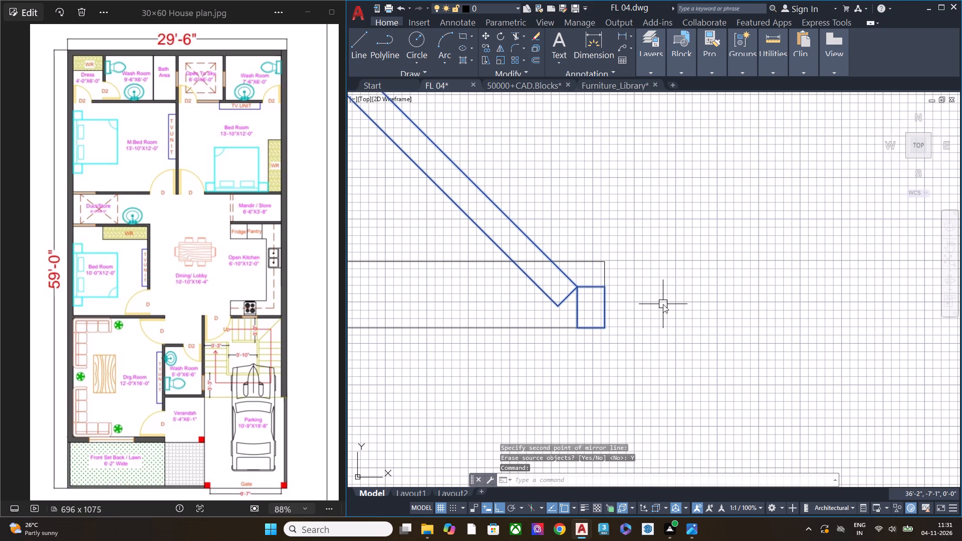
{"action": "key", "text": "space"}
{"action": "left_click", "coordinate": [608, 325]}
{"action": "scroll", "coordinate": [592, 307], "scroll_direction": "down", "scroll_amount": 2}
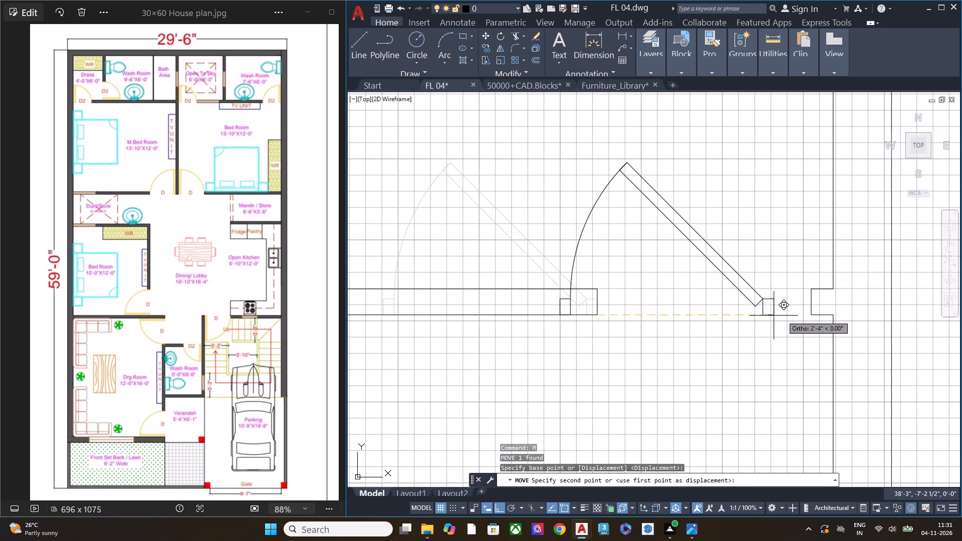
{"action": "left_click", "coordinate": [813, 317]}
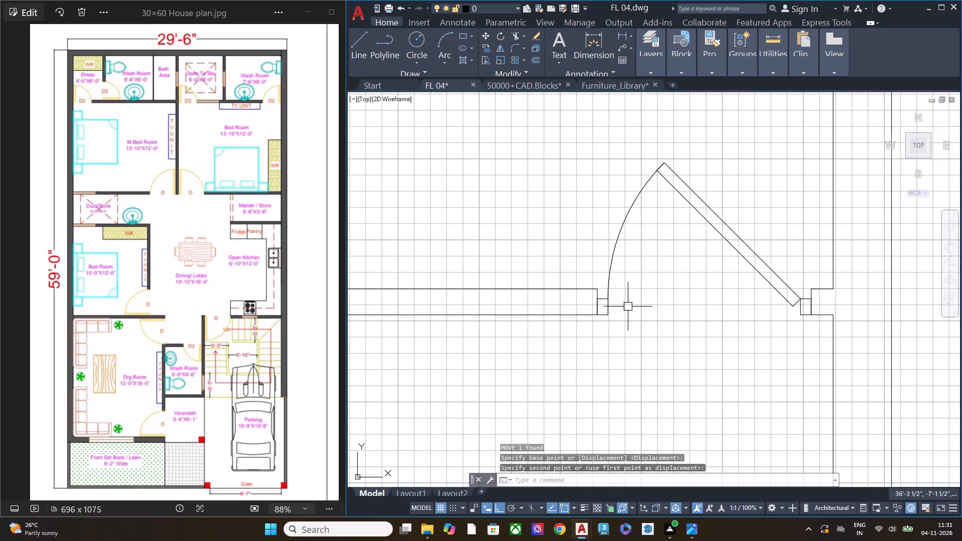
{"action": "scroll", "coordinate": [628, 304], "scroll_direction": "up", "scroll_amount": 4}
{"action": "key", "text": "Escape"}
Save the drawing.
{"action": "scroll", "coordinate": [514, 275], "scroll_direction": "down", "scroll_amount": 7}
{"action": "middle_click_drag", "start_coordinate": [544, 280], "coordinate": [637, 269]}
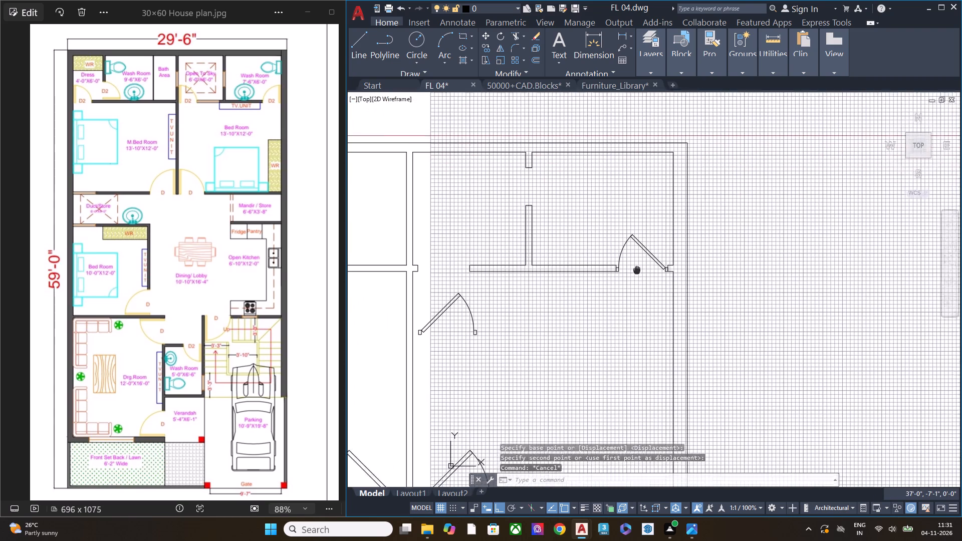
{"action": "middle_click_drag", "start_coordinate": [637, 269], "coordinate": [640, 269]}
{"action": "key", "text": "ctrl+s"}
Move the loose door block by its hinge-side frame's lower outer corner onto the wall end's lower corner at the Open To Sky opening.
{"action": "scroll", "coordinate": [580, 274], "scroll_direction": "down", "scroll_amount": 2}
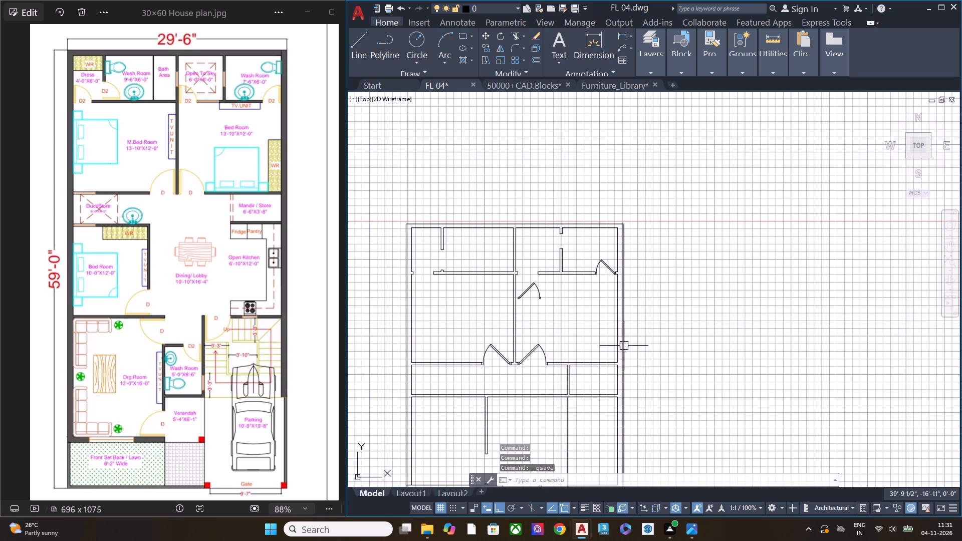
{"action": "middle_click_drag", "start_coordinate": [626, 328], "coordinate": [643, 259]}
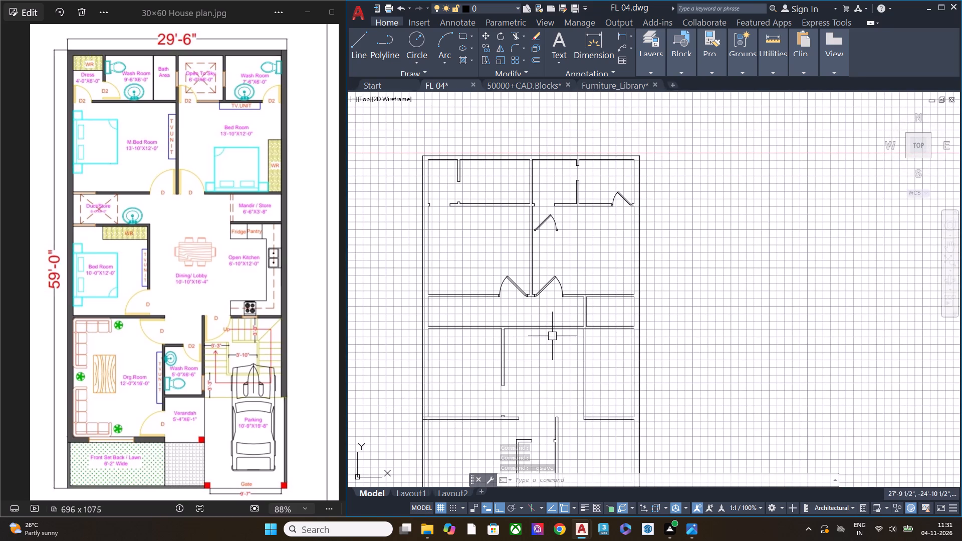
{"action": "scroll", "coordinate": [543, 228], "scroll_direction": "up", "scroll_amount": 3}
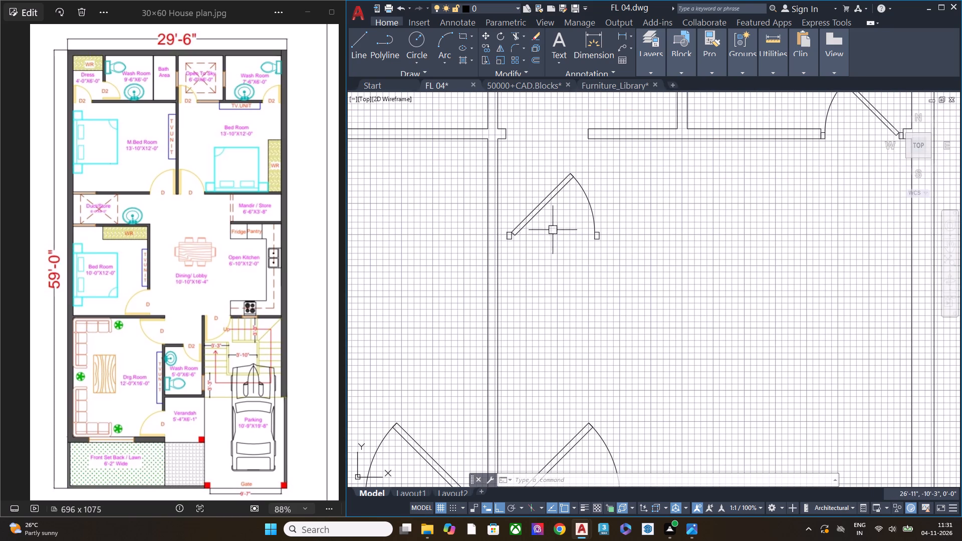
{"action": "middle_click_drag", "start_coordinate": [567, 233], "coordinate": [623, 345]}
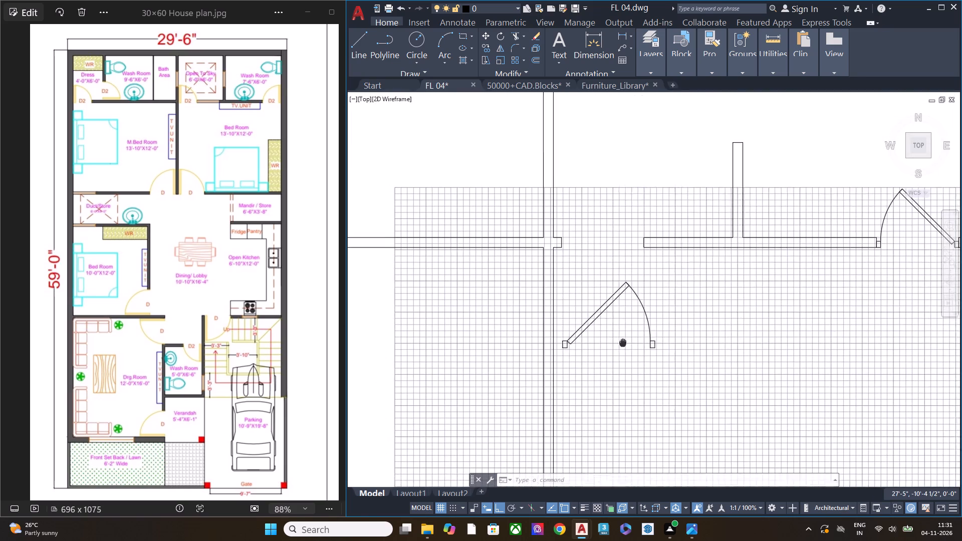
{"action": "middle_click_drag", "start_coordinate": [623, 345], "coordinate": [629, 354]}
{"action": "left_click", "coordinate": [623, 337]}
{"action": "left_click", "coordinate": [605, 246]}
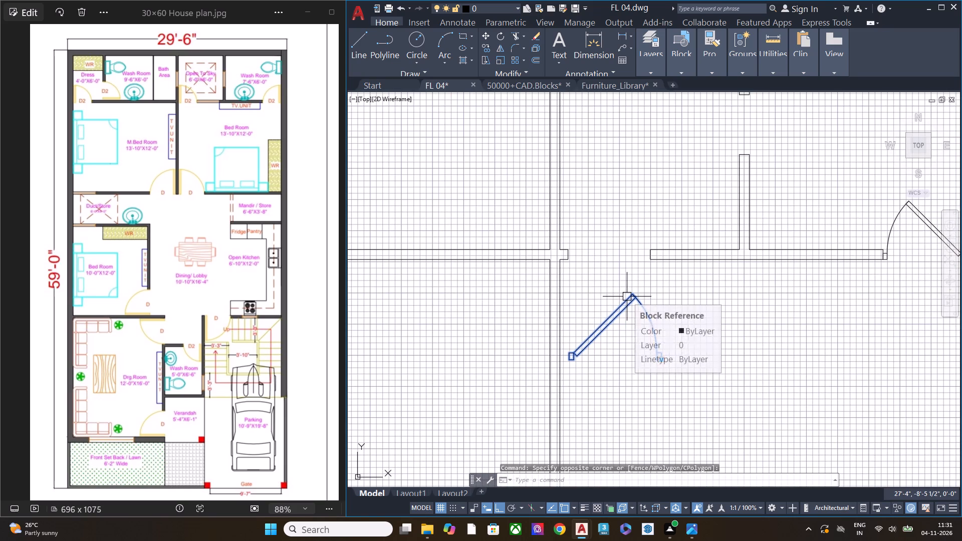
{"action": "type", "text": "M"}
{"action": "key", "text": "space"}
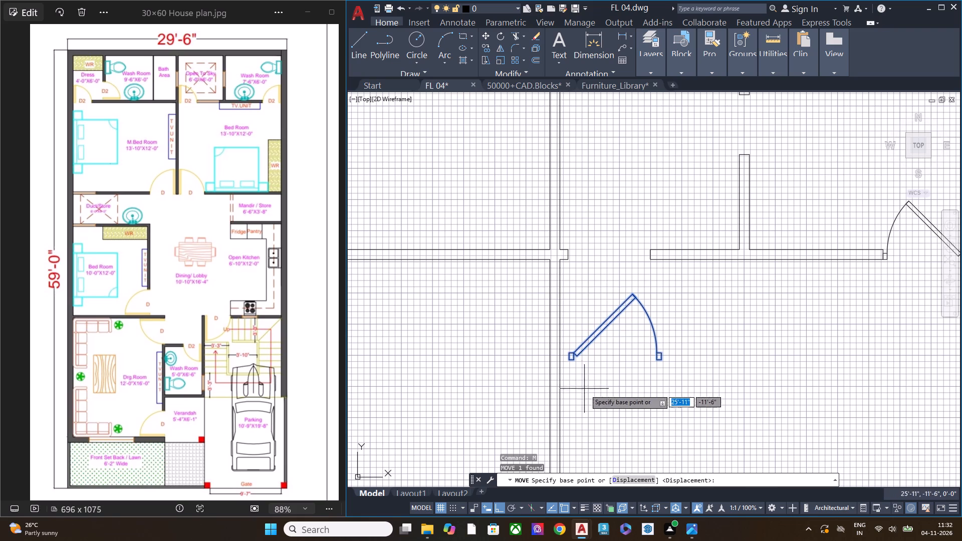
{"action": "left_click", "coordinate": [569, 360]}
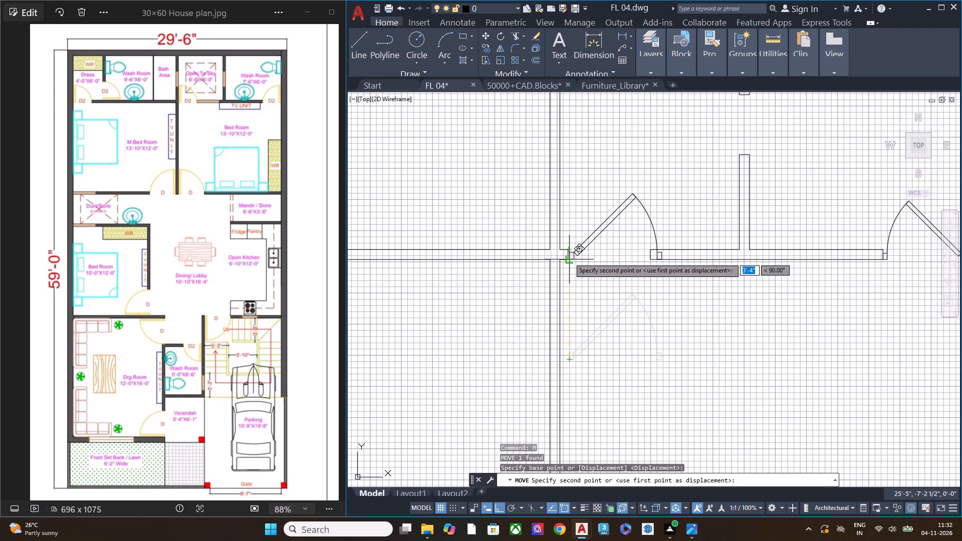
{"action": "left_click", "coordinate": [567, 259]}
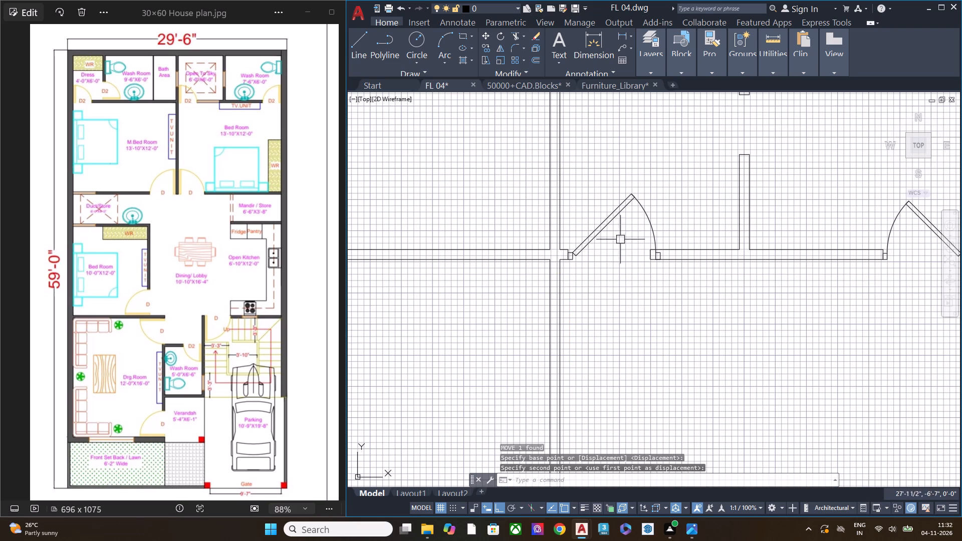
Scale the Open To Sky door block down about its hinge-side frame's lower outer corner, picking about 1'-4 1/2", to fit the wall opening.
{"action": "left_click", "coordinate": [609, 222]}
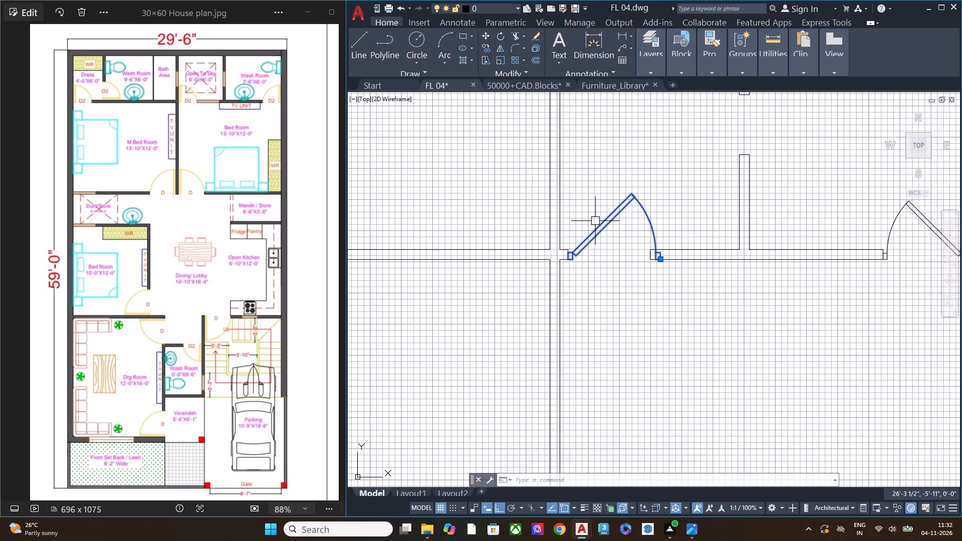
{"action": "scroll", "coordinate": [655, 243], "scroll_direction": "up", "scroll_amount": 1}
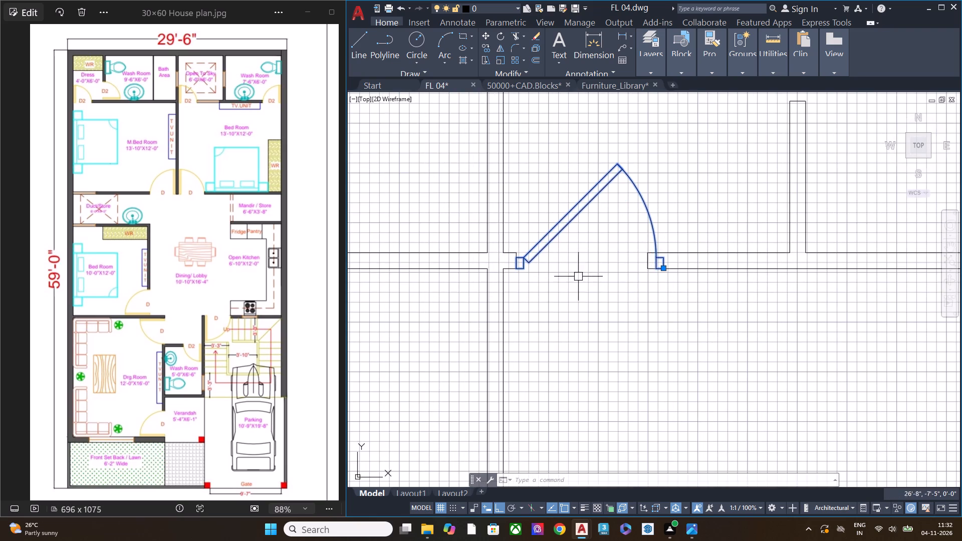
{"action": "middle_click_drag", "start_coordinate": [578, 277], "coordinate": [583, 318]}
{"action": "scroll", "coordinate": [569, 293], "scroll_direction": "up", "scroll_amount": 2}
{"action": "scroll", "coordinate": [836, 334], "scroll_direction": "up", "scroll_amount": 1}
{"action": "scroll", "coordinate": [717, 316], "scroll_direction": "down", "scroll_amount": 1}
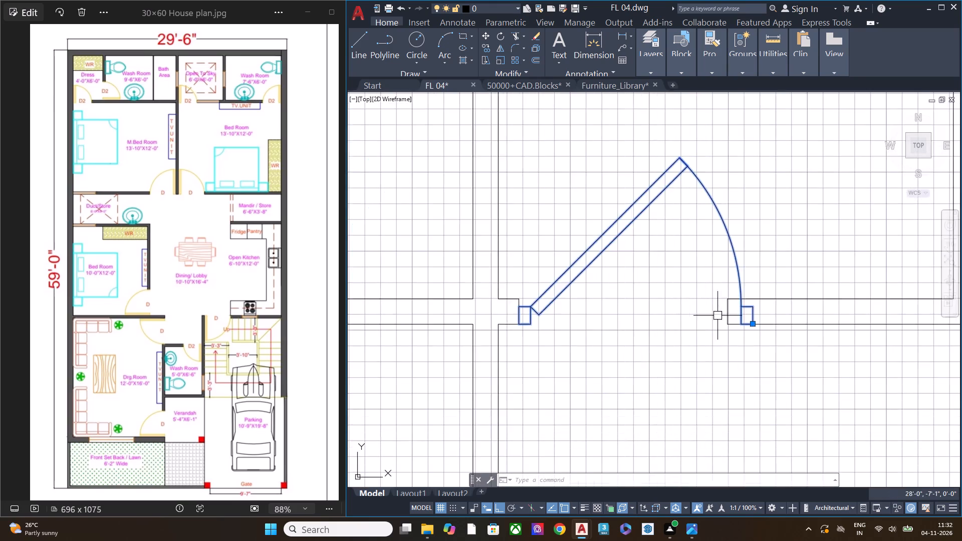
{"action": "scroll", "coordinate": [717, 316], "scroll_direction": "down", "scroll_amount": 2}
{"action": "middle_click_drag", "start_coordinate": [649, 325], "coordinate": [654, 342]}
{"action": "scroll", "coordinate": [642, 324], "scroll_direction": "up", "scroll_amount": 2}
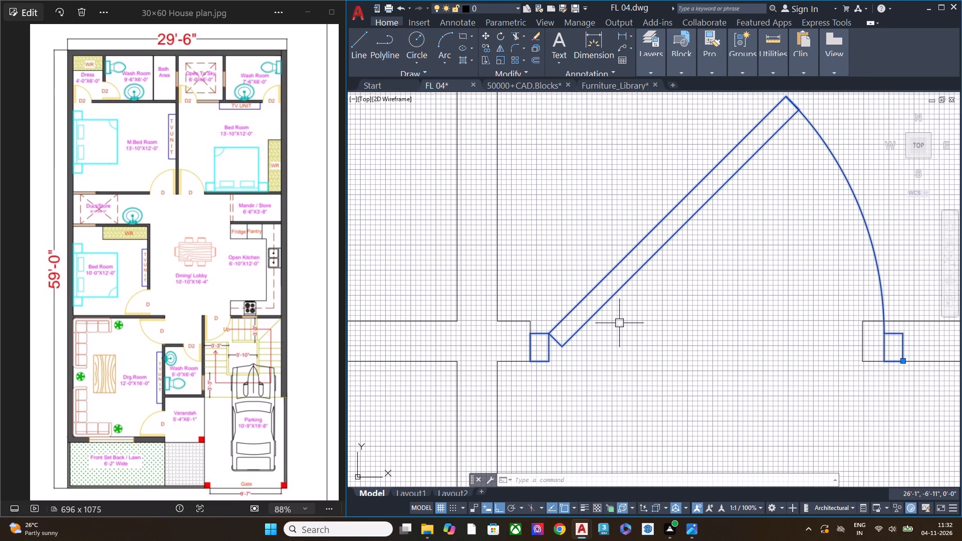
{"action": "key", "text": "s"}
{"action": "type", "text": "C"}
{"action": "key", "text": "space"}
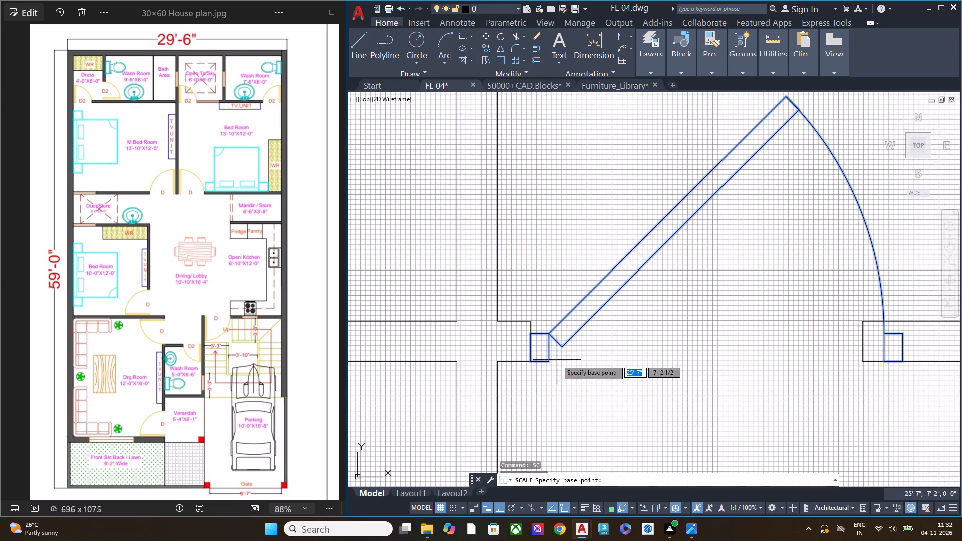
{"action": "left_click", "coordinate": [531, 362]}
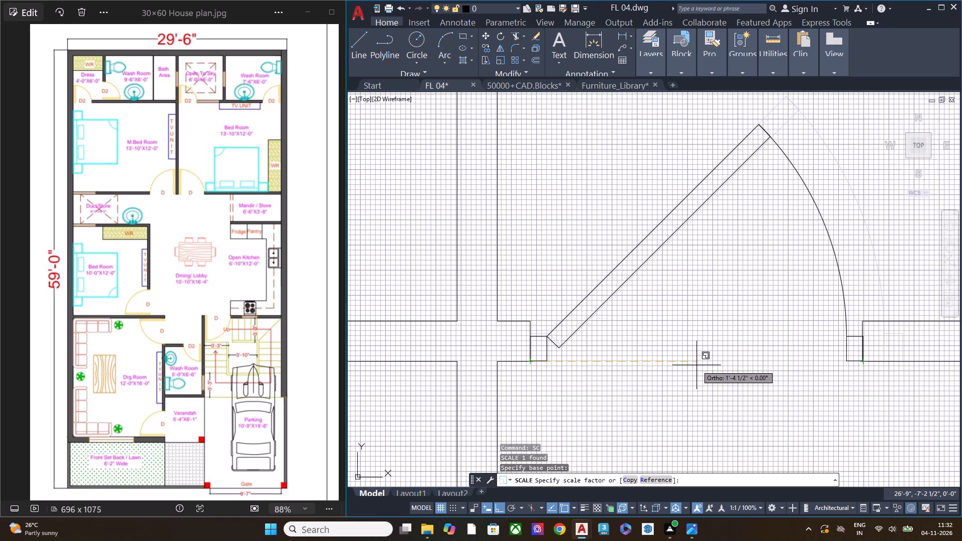
{"action": "middle_click_drag", "start_coordinate": [692, 366], "coordinate": [615, 368]}
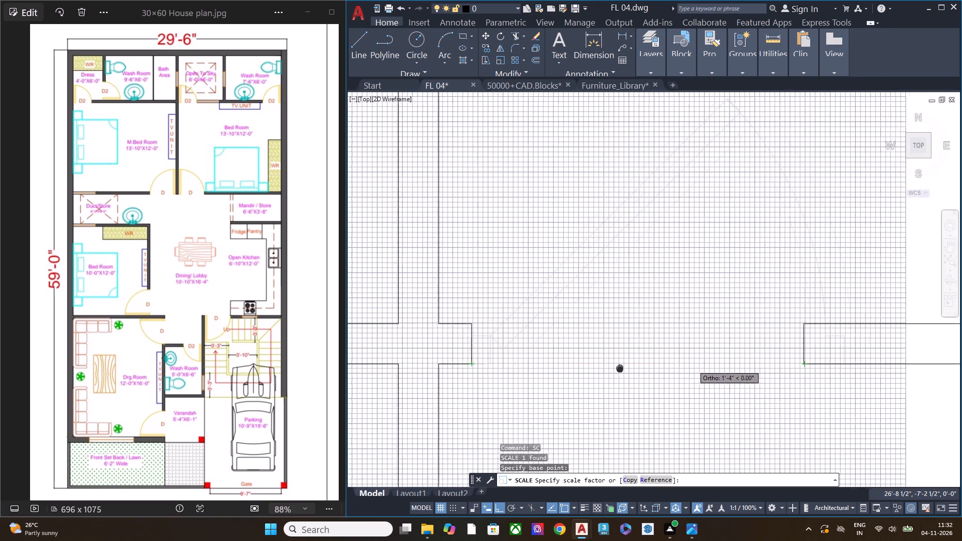
{"action": "middle_click_drag", "start_coordinate": [615, 368], "coordinate": [514, 351]}
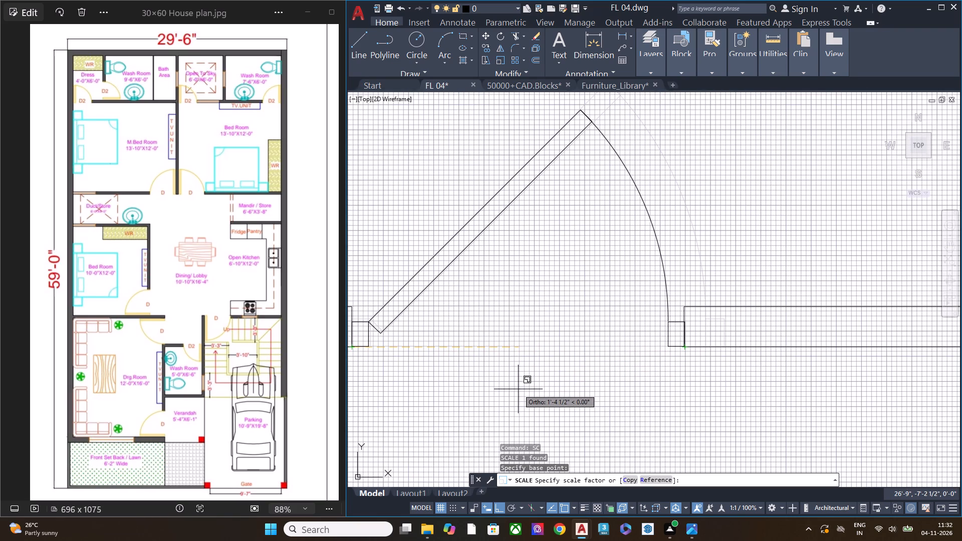
{"action": "left_click", "coordinate": [518, 388]}
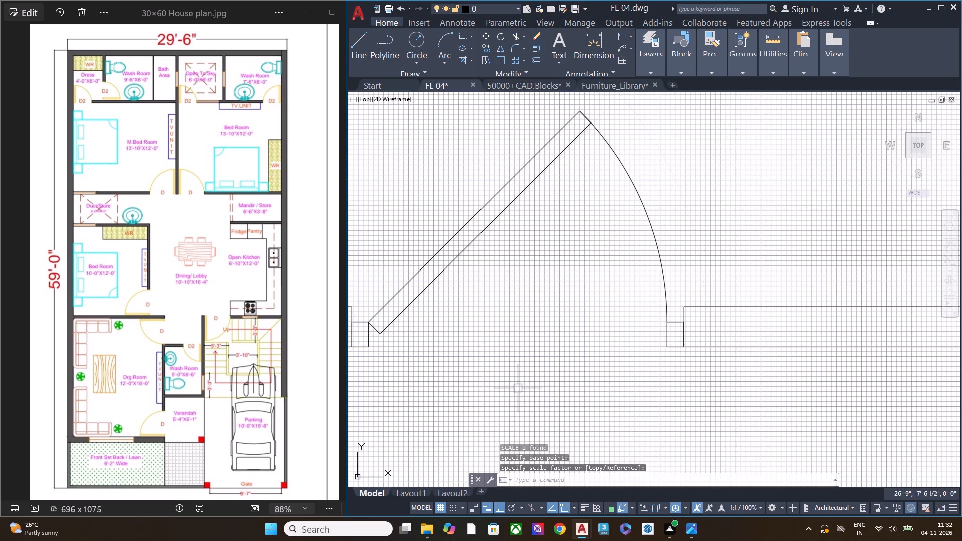
Scale the door block up slightly about the same hinge-side corner, picking about 1'-4 1/2", to close the gap at the opposite wall end.
{"action": "scroll", "coordinate": [681, 337], "scroll_direction": "up", "scroll_amount": 3}
{"action": "middle_click_drag", "start_coordinate": [663, 384], "coordinate": [748, 349]}
{"action": "scroll", "coordinate": [750, 349], "scroll_direction": "up", "scroll_amount": 1}
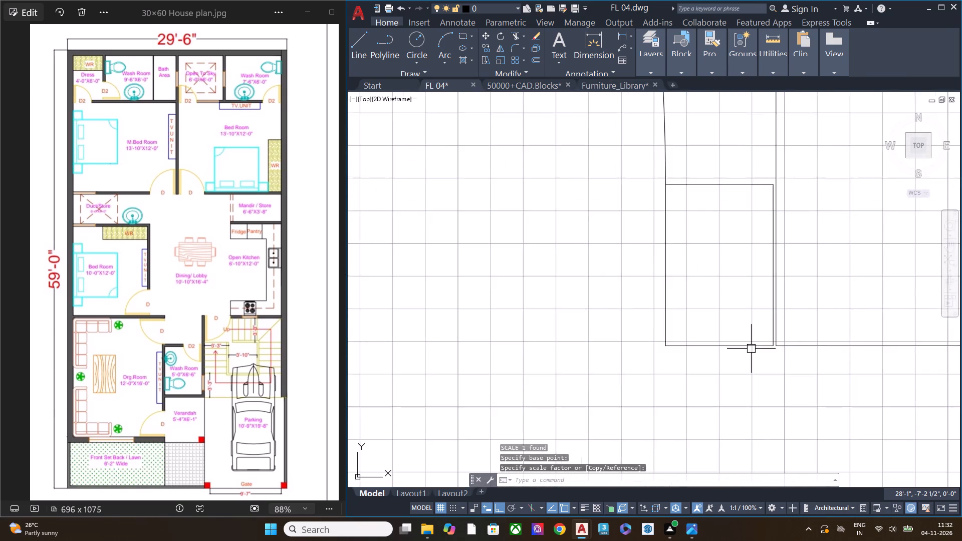
{"action": "scroll", "coordinate": [751, 349], "scroll_direction": "up", "scroll_amount": 1}
{"action": "scroll", "coordinate": [751, 349], "scroll_direction": "down", "scroll_amount": 6}
{"action": "left_click", "coordinate": [574, 343]}
{"action": "left_click", "coordinate": [566, 288]}
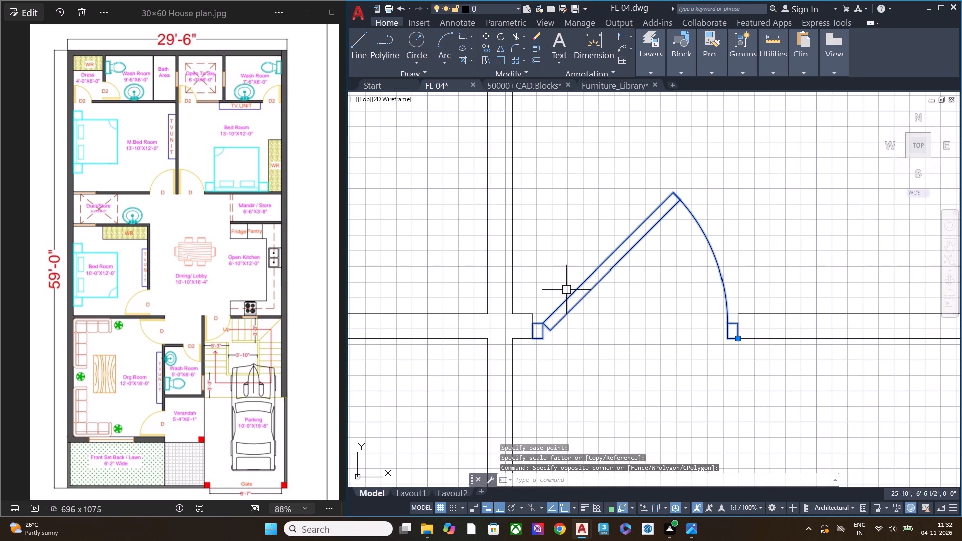
{"action": "key", "text": "s"}
{"action": "key", "text": "c"}
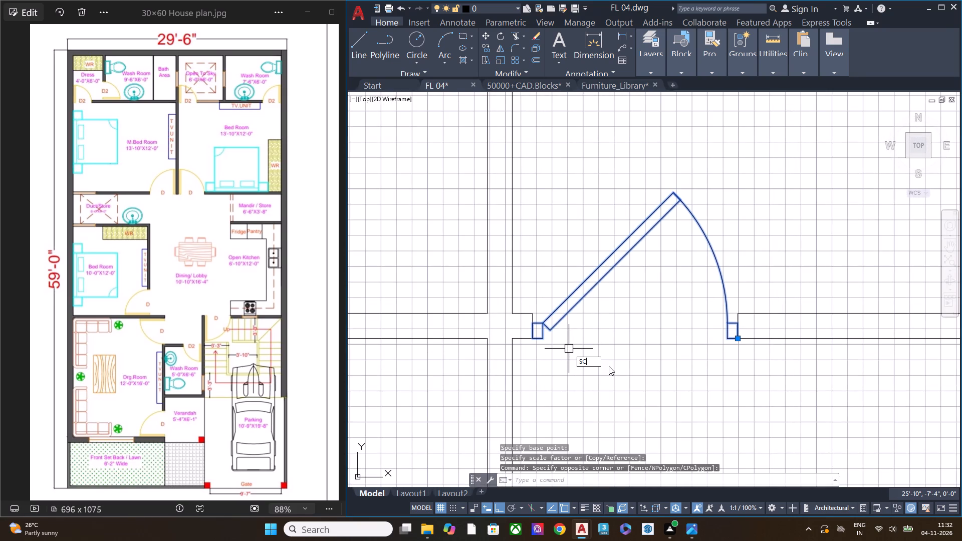
{"action": "left_click", "coordinate": [609, 369]}
{"action": "left_click", "coordinate": [533, 339]}
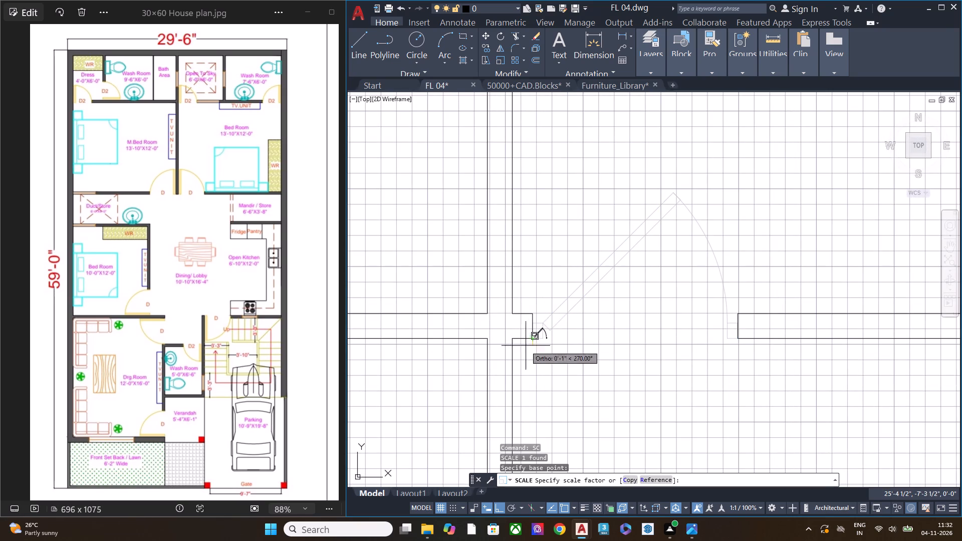
{"action": "left_click", "coordinate": [635, 329]}
Scale the door block down slightly about its hinge-side frame's lower outer corner to remove the overlap with the opposite wall end.
{"action": "scroll", "coordinate": [732, 320], "scroll_direction": "up", "scroll_amount": 4}
{"action": "middle_click_drag", "start_coordinate": [738, 366], "coordinate": [698, 350]}
{"action": "scroll", "coordinate": [698, 339], "scroll_direction": "up", "scroll_amount": 2}
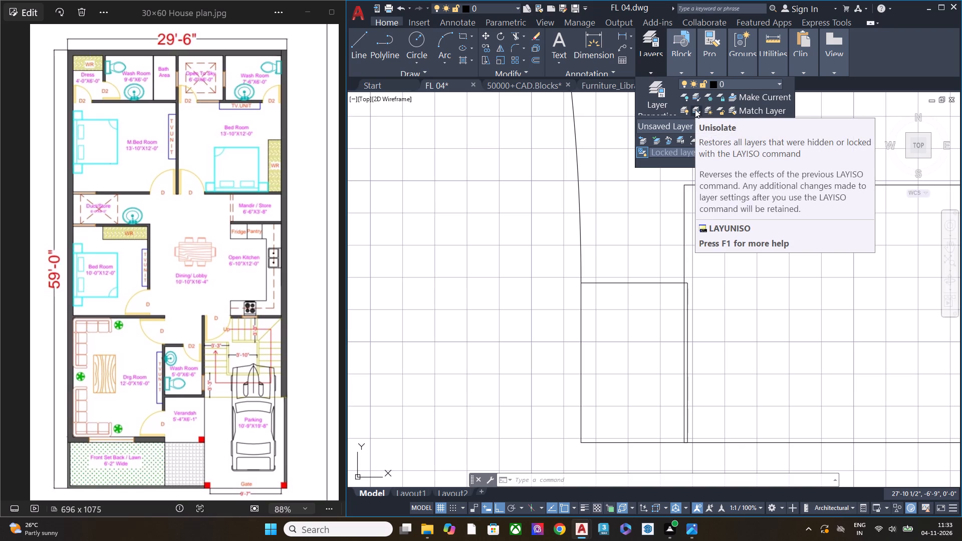
{"action": "scroll", "coordinate": [723, 284], "scroll_direction": "down", "scroll_amount": 2}
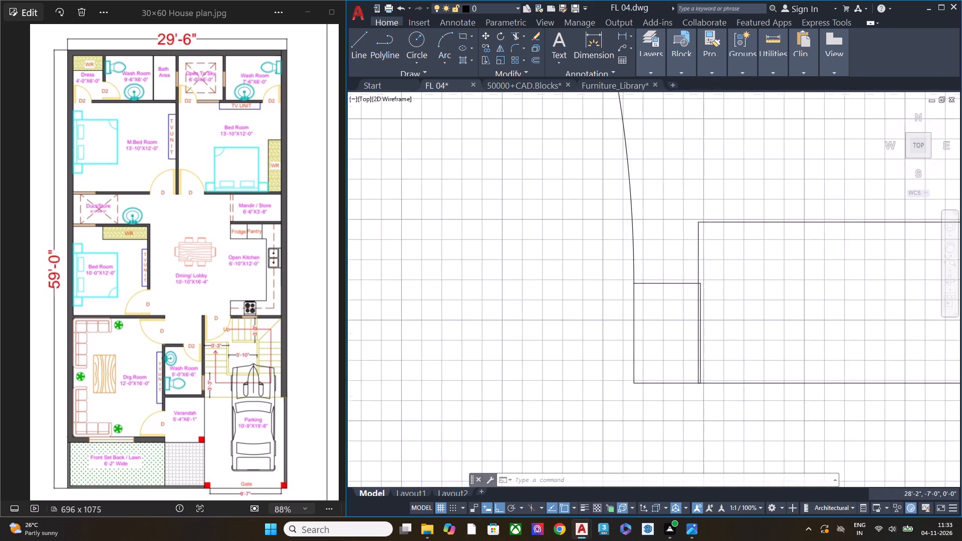
{"action": "scroll", "coordinate": [728, 288], "scroll_direction": "down", "scroll_amount": 1}
{"action": "middle_click_drag", "start_coordinate": [619, 319], "coordinate": [780, 303]}
{"action": "left_click_drag", "start_coordinate": [451, 313], "coordinate": [451, 304]}
{"action": "left_click", "coordinate": [434, 237]}
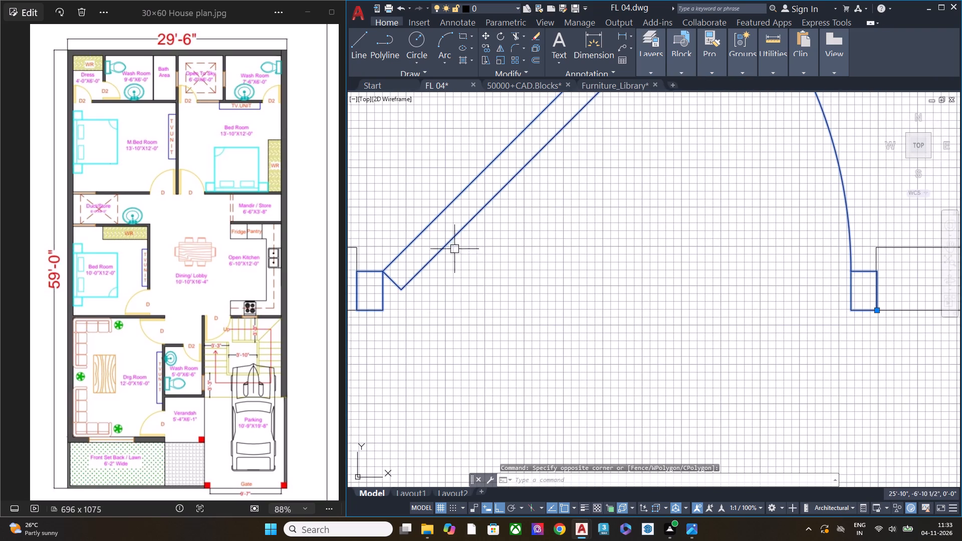
{"action": "key", "text": "s"}
{"action": "key", "text": "c"}
{"action": "key", "text": "space"}
{"action": "middle_click_drag", "start_coordinate": [531, 328], "coordinate": [534, 330]}
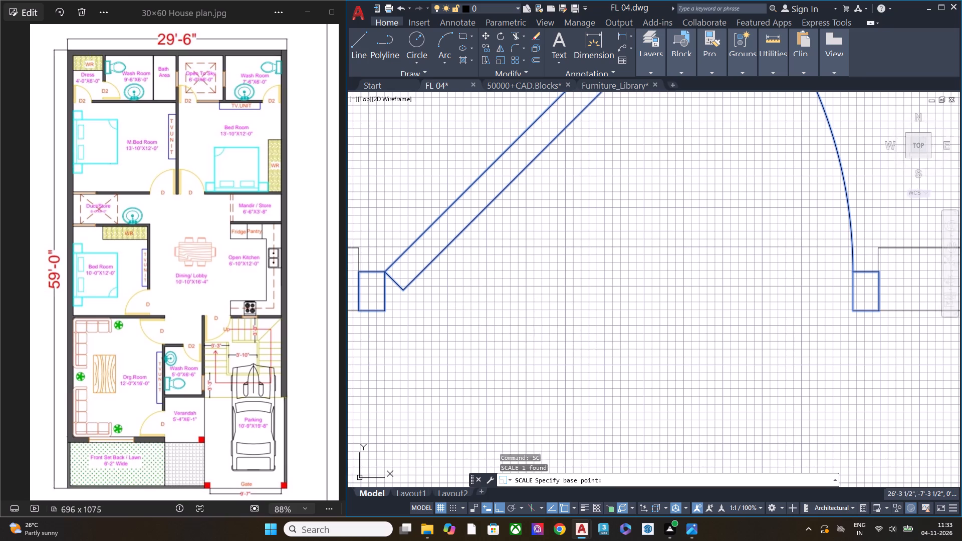
{"action": "middle_click_drag", "start_coordinate": [534, 330], "coordinate": [567, 332]}
{"action": "left_click", "coordinate": [391, 315]}
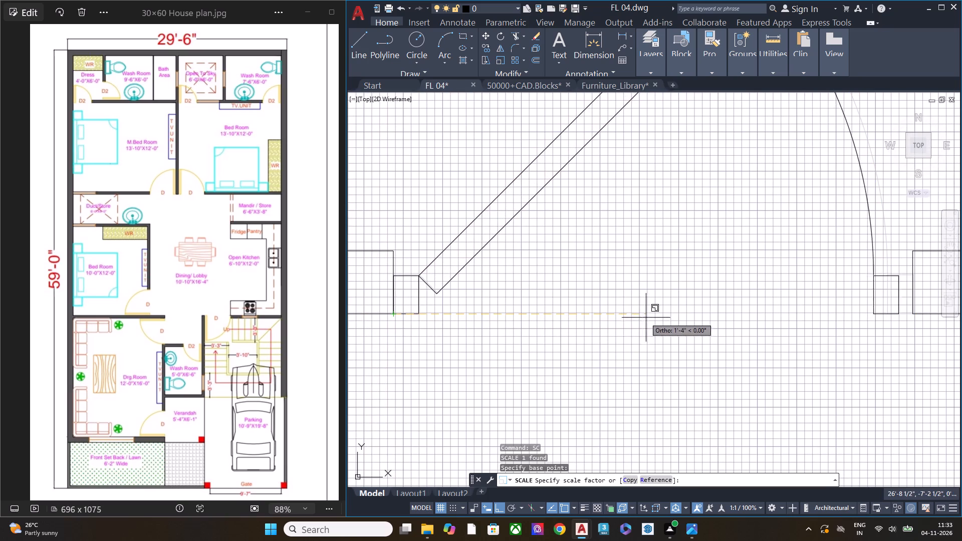
{"action": "left_click", "coordinate": [653, 315]}
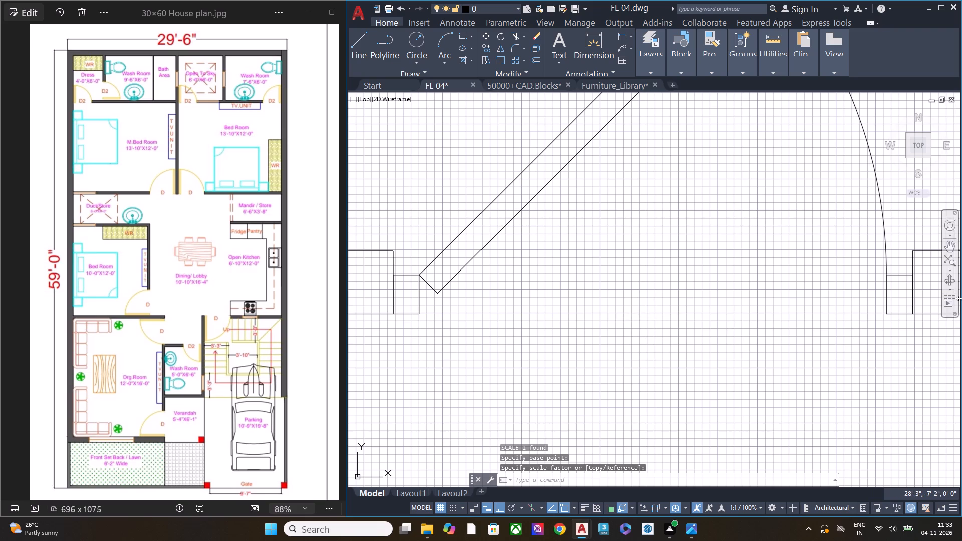
Try to fit the door block with a Reference scale from its hinge-side corner, setting the new length at the opposite wall end's lower corner.
{"action": "scroll", "coordinate": [961, 289], "scroll_direction": "up", "scroll_amount": 8}
{"action": "scroll", "coordinate": [900, 296], "scroll_direction": "down", "scroll_amount": 2}
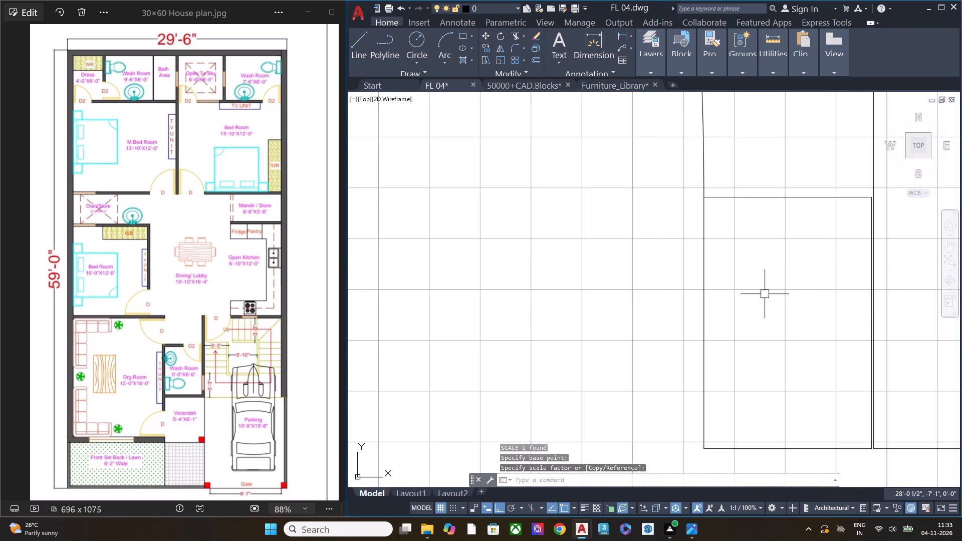
{"action": "scroll", "coordinate": [727, 254], "scroll_direction": "down", "scroll_amount": 5}
{"action": "middle_click_drag", "start_coordinate": [647, 309], "coordinate": [701, 295]}
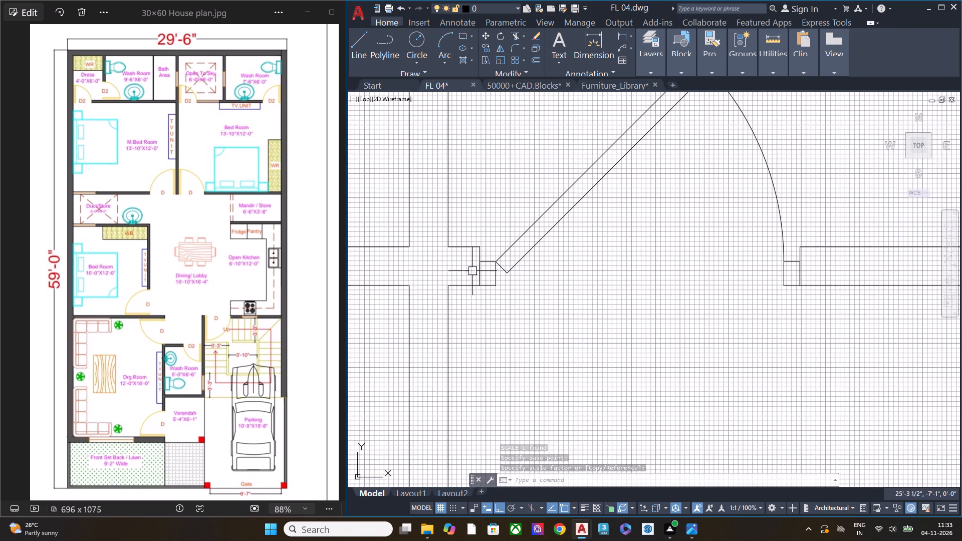
{"action": "left_click_drag", "start_coordinate": [517, 302], "coordinate": [516, 297]}
{"action": "left_click", "coordinate": [505, 236]}
{"action": "key", "text": "s"}
{"action": "key", "text": "c"}
{"action": "key", "text": "space"}
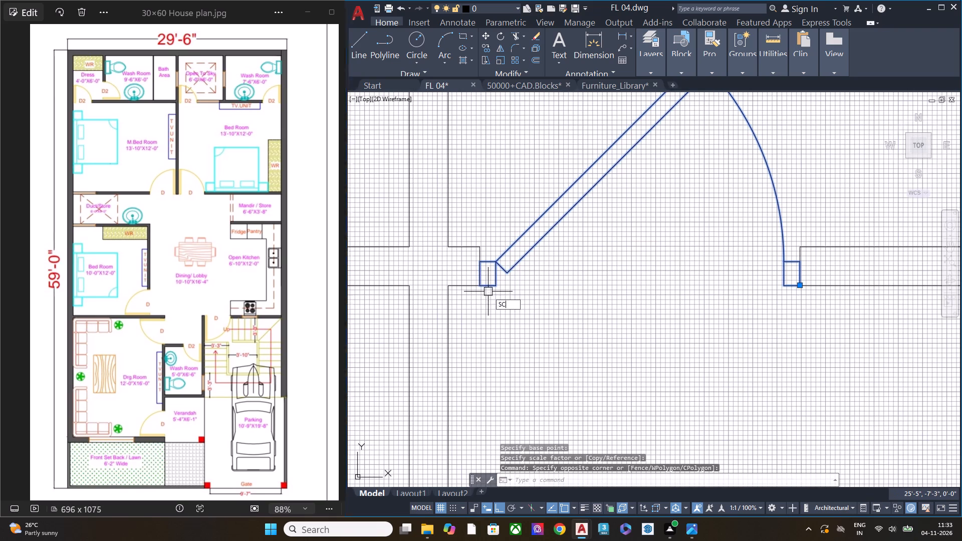
{"action": "left_click", "coordinate": [477, 287]}
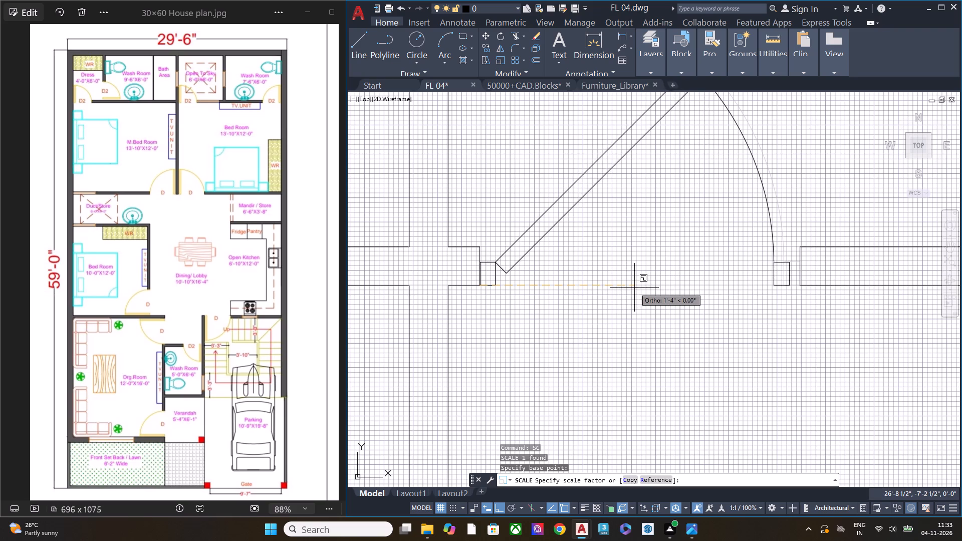
{"action": "scroll", "coordinate": [634, 288], "scroll_direction": "up", "scroll_amount": 1}
{"action": "middle_click_drag", "start_coordinate": [632, 288], "coordinate": [500, 318]}
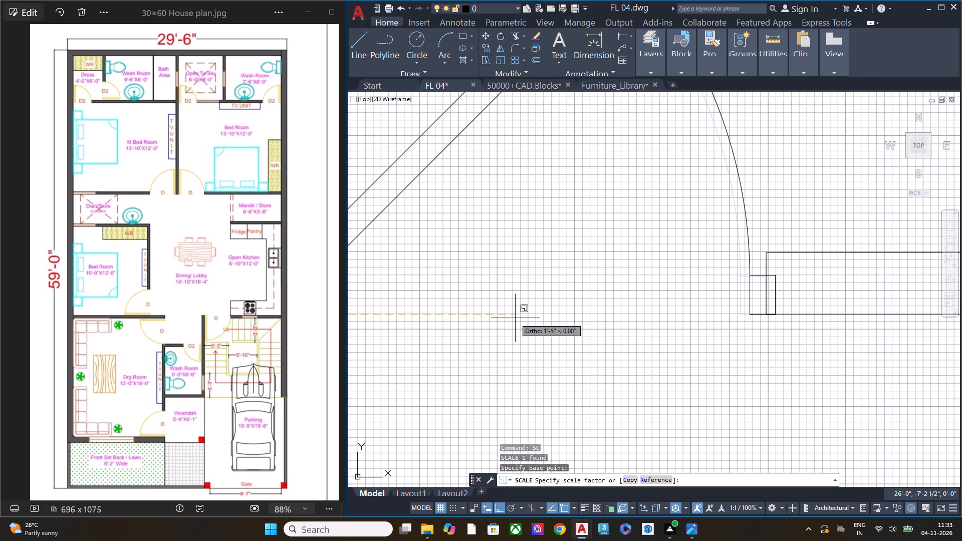
{"action": "key", "text": "r"}
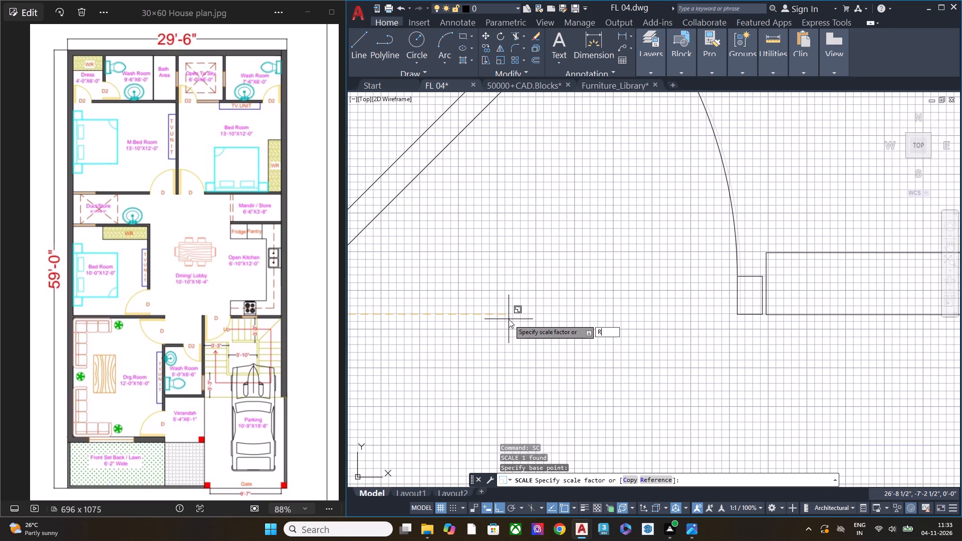
{"action": "key", "text": "Return"}
{"action": "left_click", "coordinate": [510, 319]}
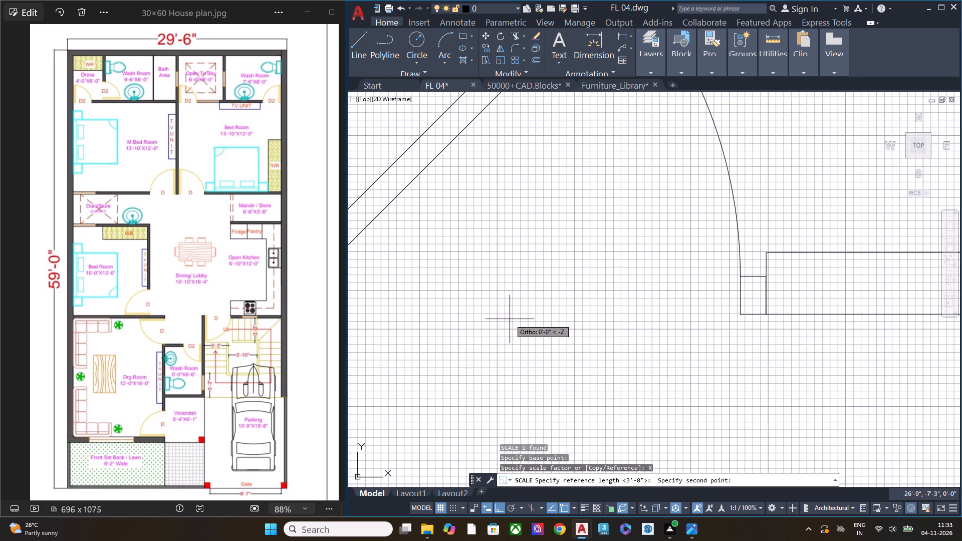
{"action": "scroll", "coordinate": [773, 290], "scroll_direction": "up", "scroll_amount": 4}
{"action": "scroll", "coordinate": [763, 282], "scroll_direction": "down", "scroll_amount": 4}
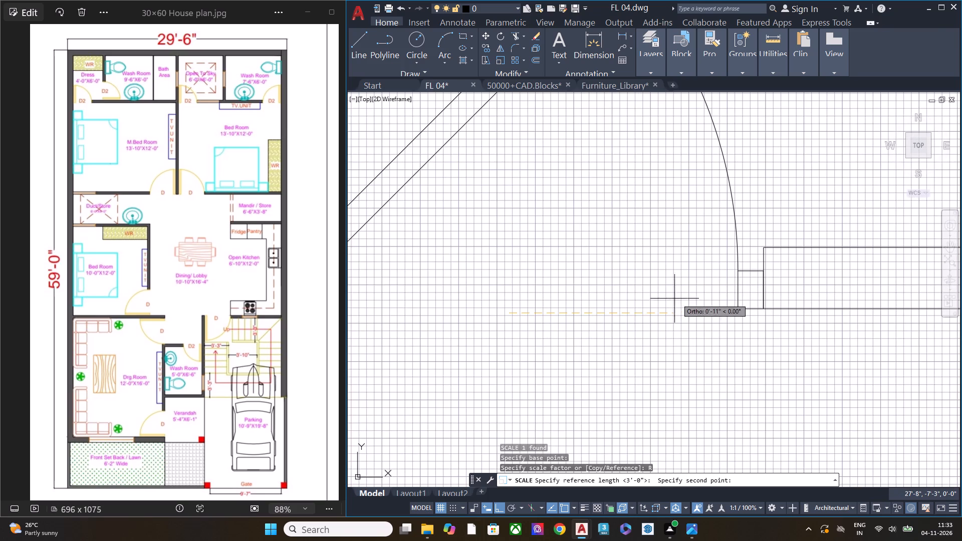
{"action": "middle_click_drag", "start_coordinate": [635, 300], "coordinate": [706, 298]}
{"action": "key", "text": "space"}
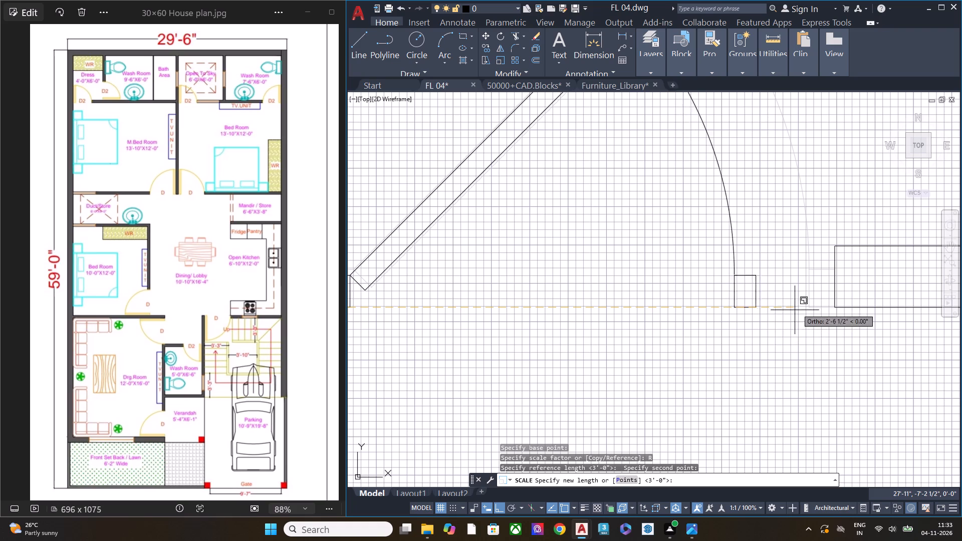
{"action": "left_click", "coordinate": [832, 306]}
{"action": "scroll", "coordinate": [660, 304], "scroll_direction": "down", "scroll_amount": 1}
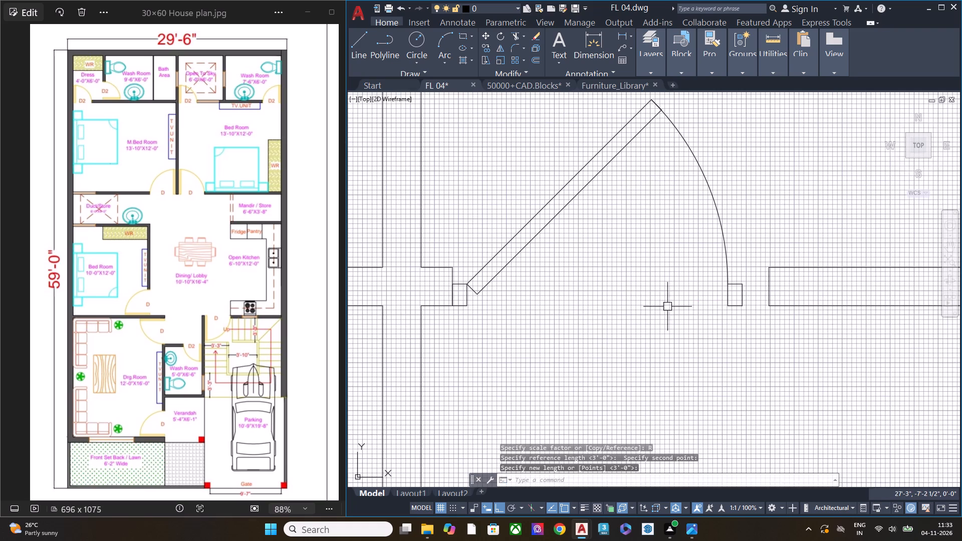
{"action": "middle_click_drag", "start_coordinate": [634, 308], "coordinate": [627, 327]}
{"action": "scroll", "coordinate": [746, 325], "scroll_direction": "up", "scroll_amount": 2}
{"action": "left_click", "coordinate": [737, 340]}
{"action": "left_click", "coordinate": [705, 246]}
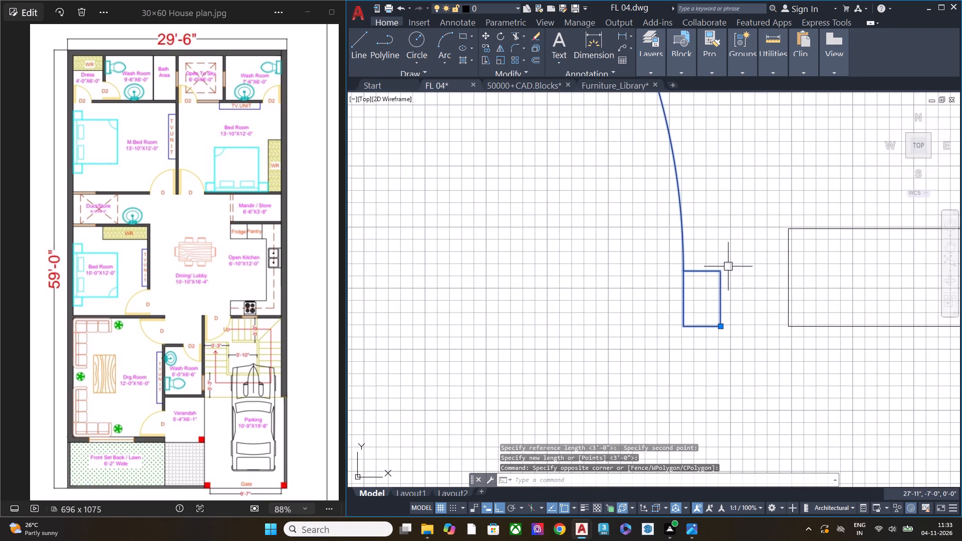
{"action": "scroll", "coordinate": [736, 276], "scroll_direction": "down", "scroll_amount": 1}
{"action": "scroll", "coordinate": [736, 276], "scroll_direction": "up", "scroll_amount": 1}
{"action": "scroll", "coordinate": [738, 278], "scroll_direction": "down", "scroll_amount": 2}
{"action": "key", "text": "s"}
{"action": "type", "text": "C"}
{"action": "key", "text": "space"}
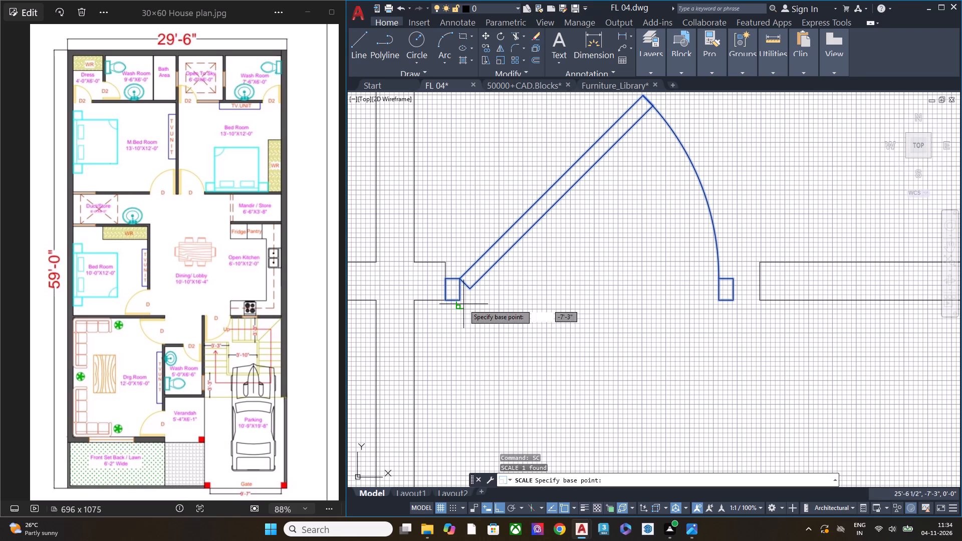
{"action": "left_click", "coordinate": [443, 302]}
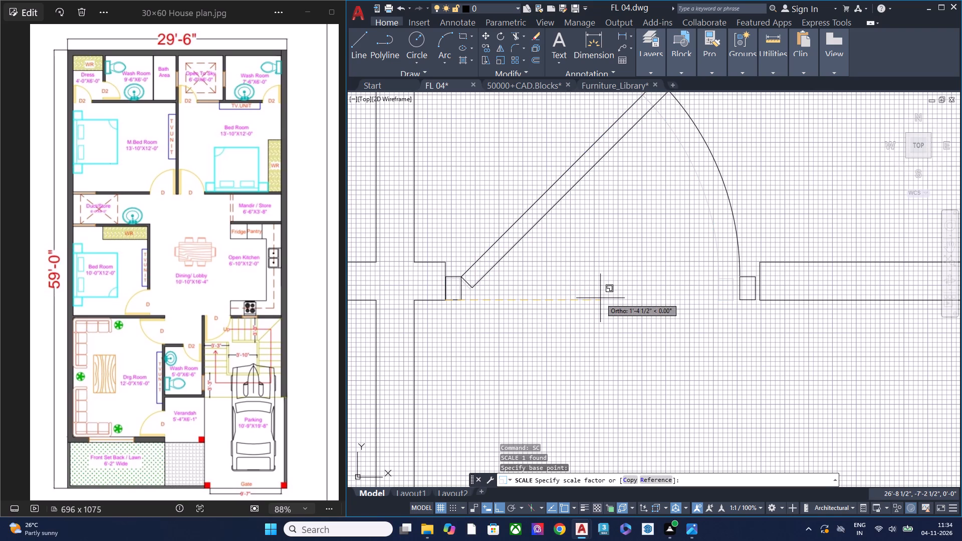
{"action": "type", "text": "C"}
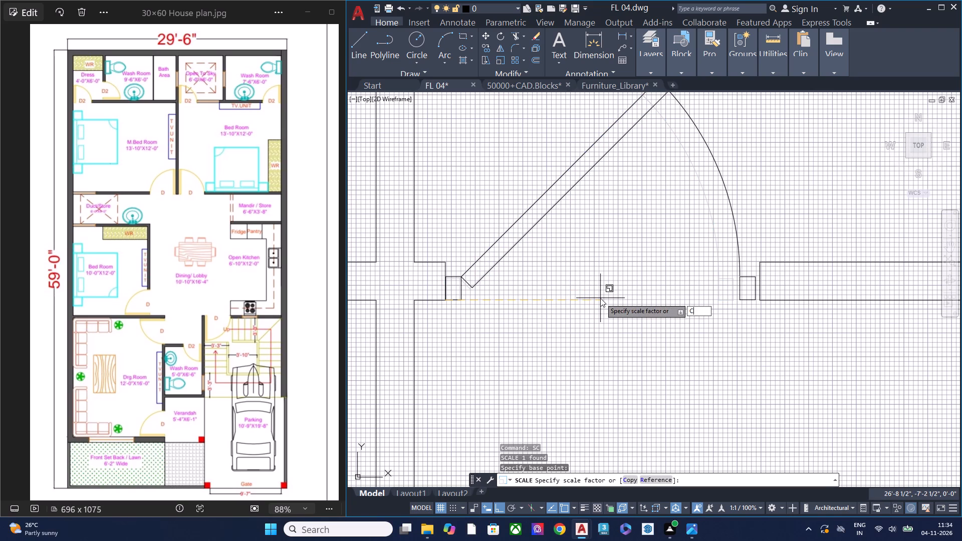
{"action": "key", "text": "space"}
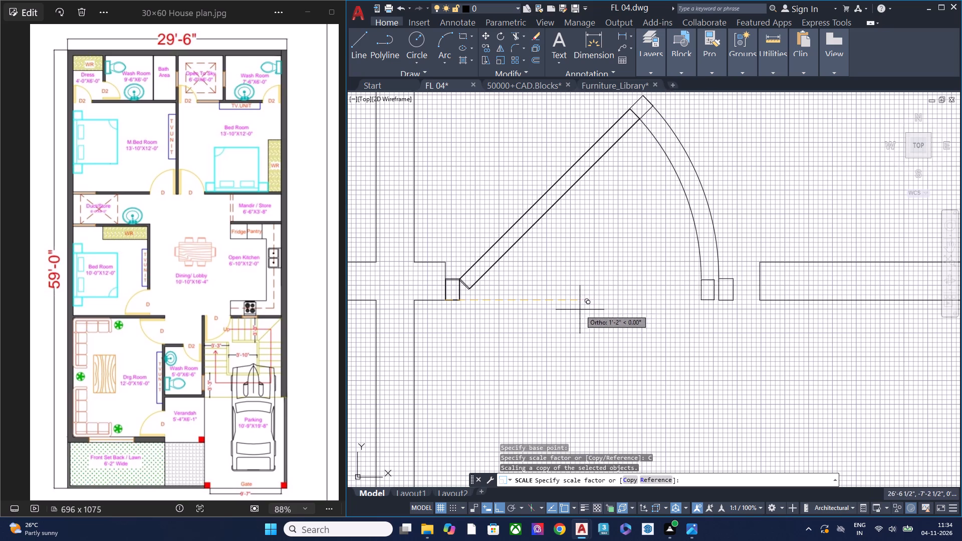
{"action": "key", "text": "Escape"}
Scale the Open To Sky door block from its hinge-side corner by Reference, using the wall opening's width and a new length of about 3'-0".
{"action": "left_click_drag", "start_coordinate": [708, 311], "coordinate": [707, 300]}
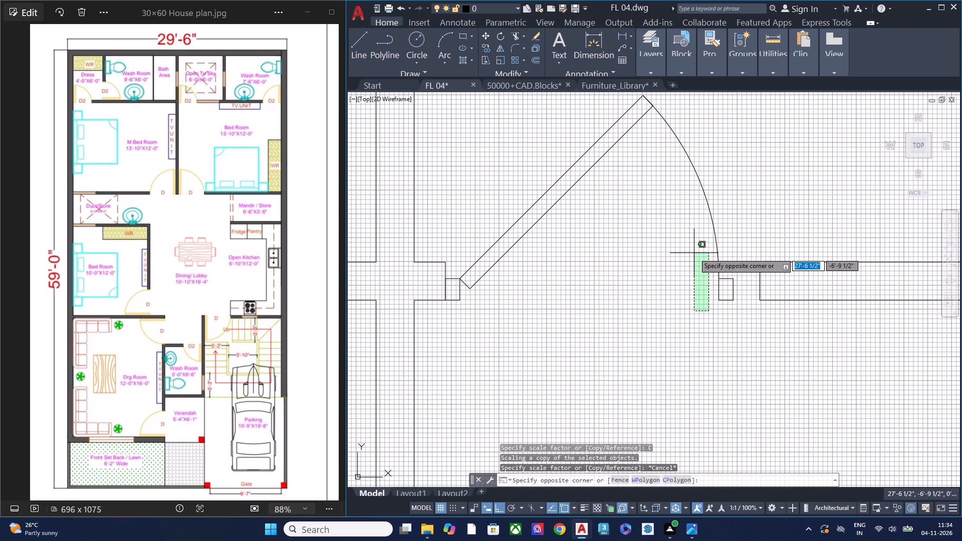
{"action": "left_click", "coordinate": [694, 253]}
{"action": "left_click", "coordinate": [731, 262]}
{"action": "left_click", "coordinate": [706, 239]}
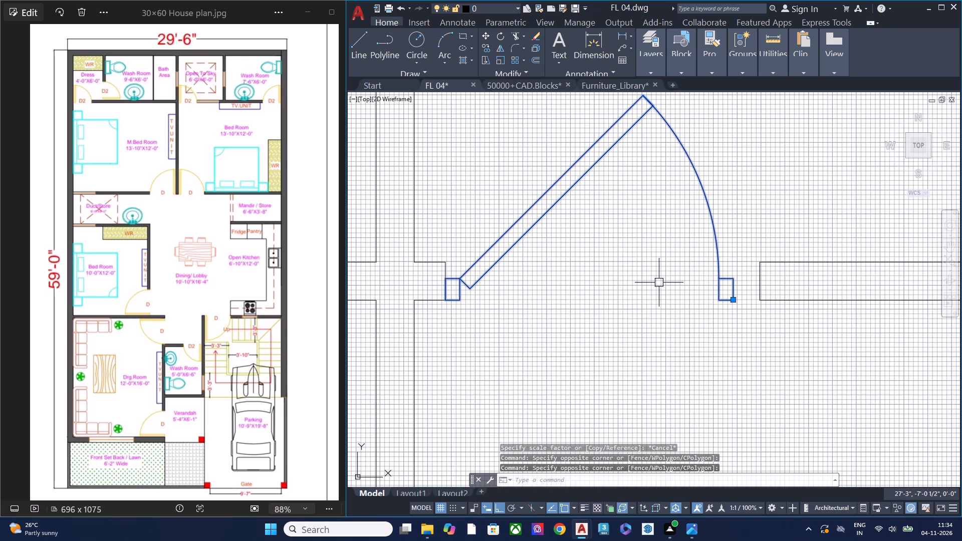
{"action": "type", "text": "SC"}
{"action": "key", "text": "space"}
{"action": "left_click", "coordinate": [445, 303]}
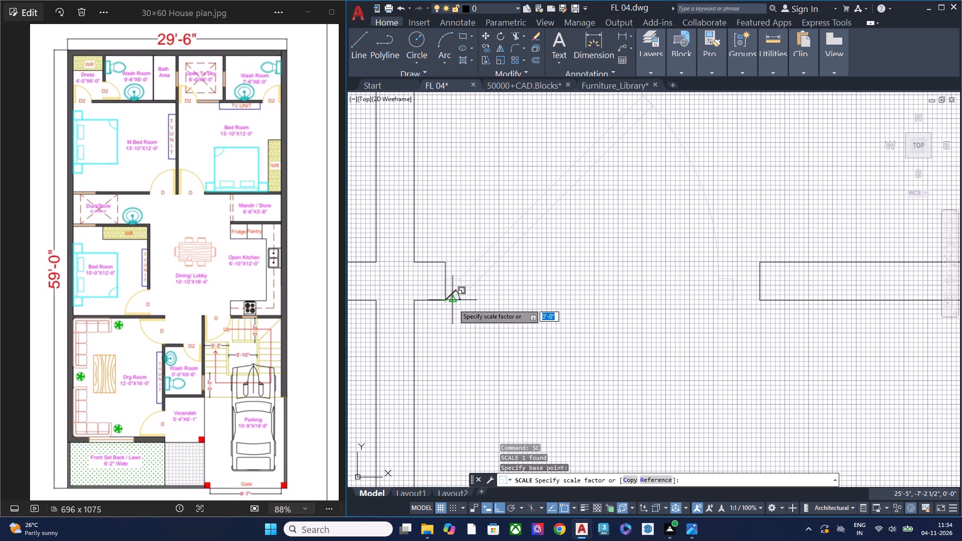
{"action": "type", "text": "R"}
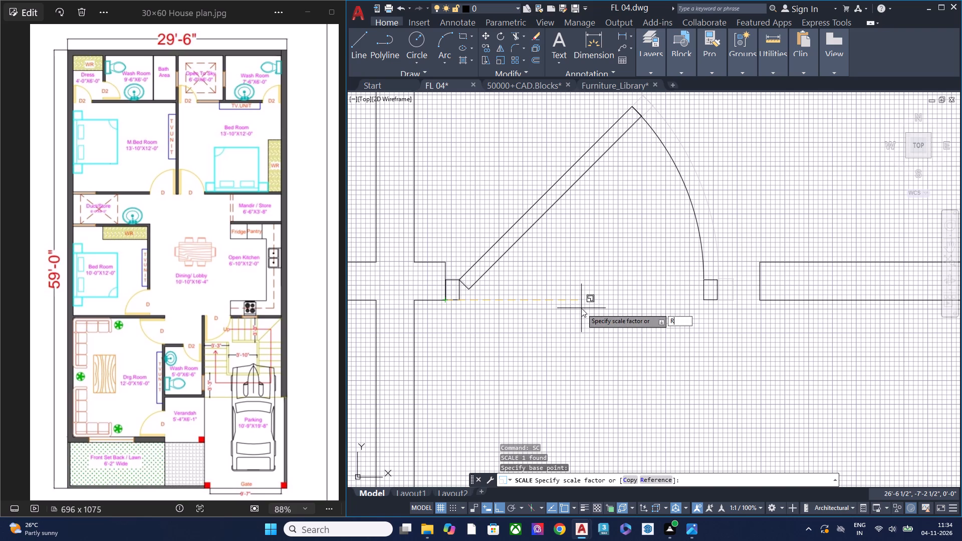
{"action": "key", "text": "space"}
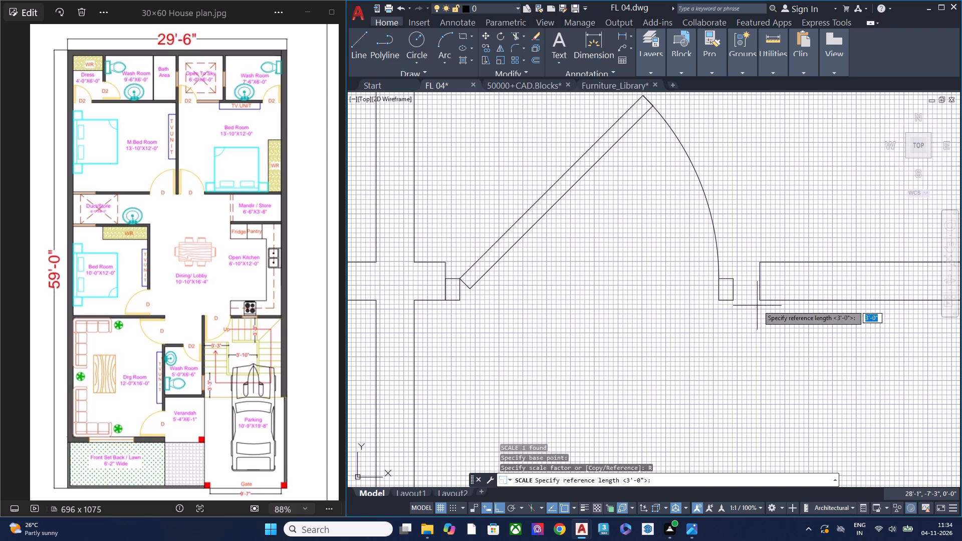
{"action": "left_click", "coordinate": [763, 299]}
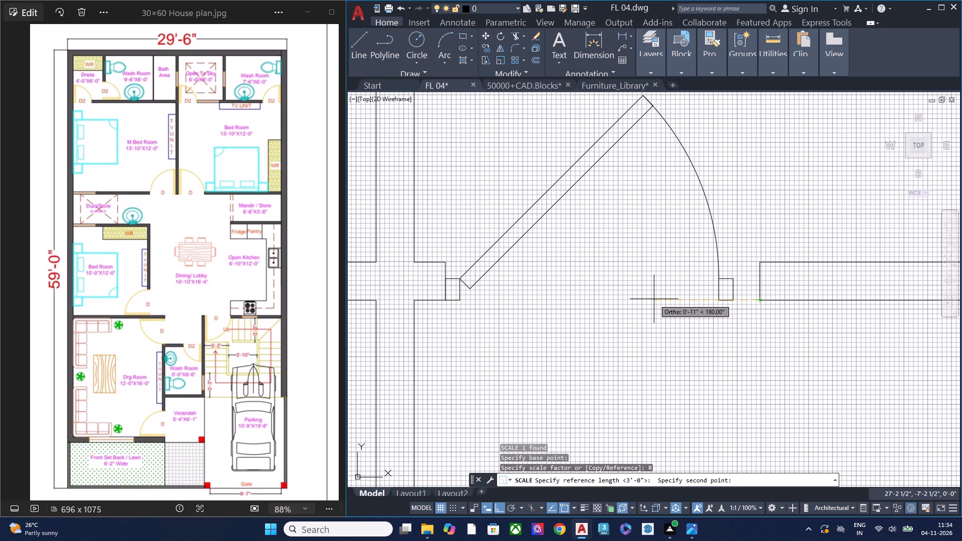
{"action": "left_click", "coordinate": [446, 300]}
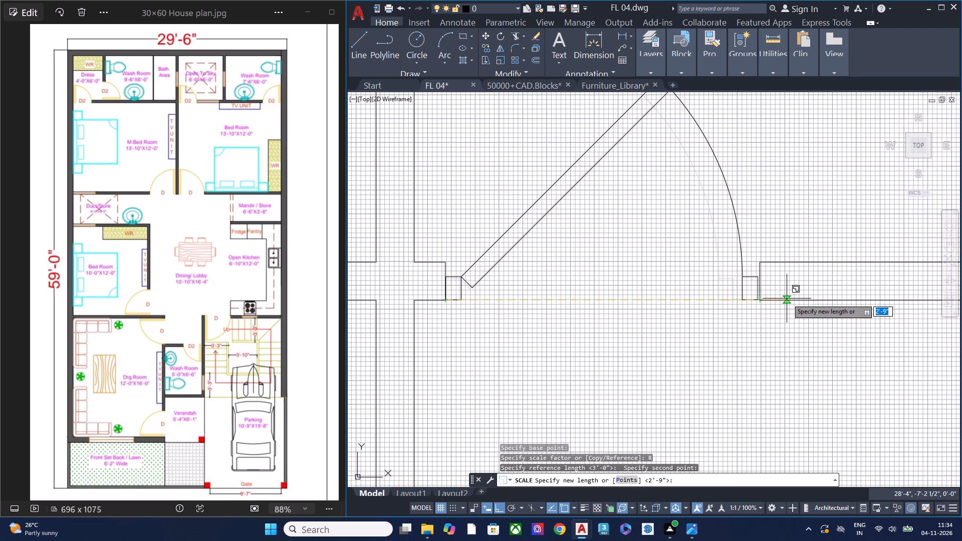
{"action": "scroll", "coordinate": [788, 299], "scroll_direction": "up", "scroll_amount": 3}
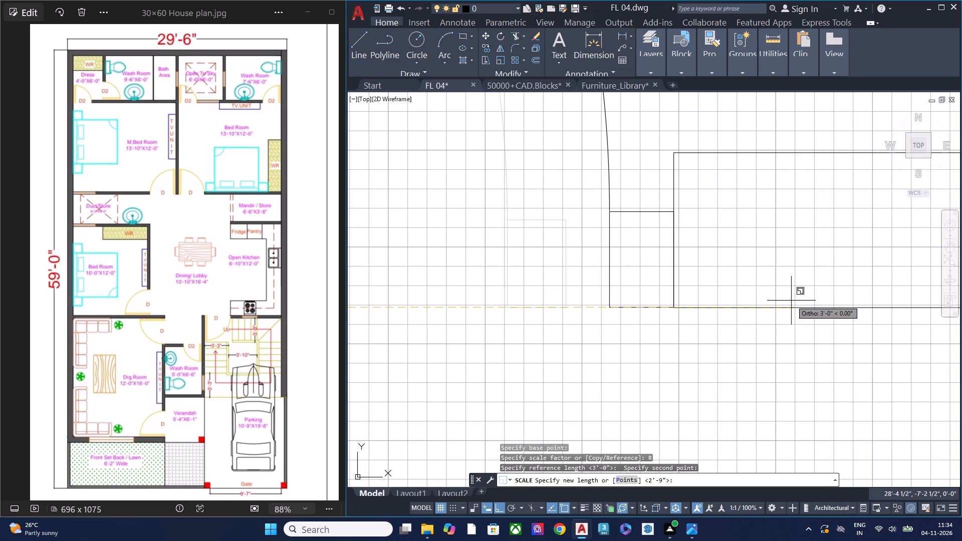
{"action": "left_click", "coordinate": [791, 301]}
{"action": "key", "text": "Escape"}
Move the door block from its latch-side frame's lower outer corner onto the adjacent wall end's lower corner.
{"action": "scroll", "coordinate": [683, 218], "scroll_direction": "up", "scroll_amount": 4}
{"action": "scroll", "coordinate": [671, 222], "scroll_direction": "down", "scroll_amount": 5}
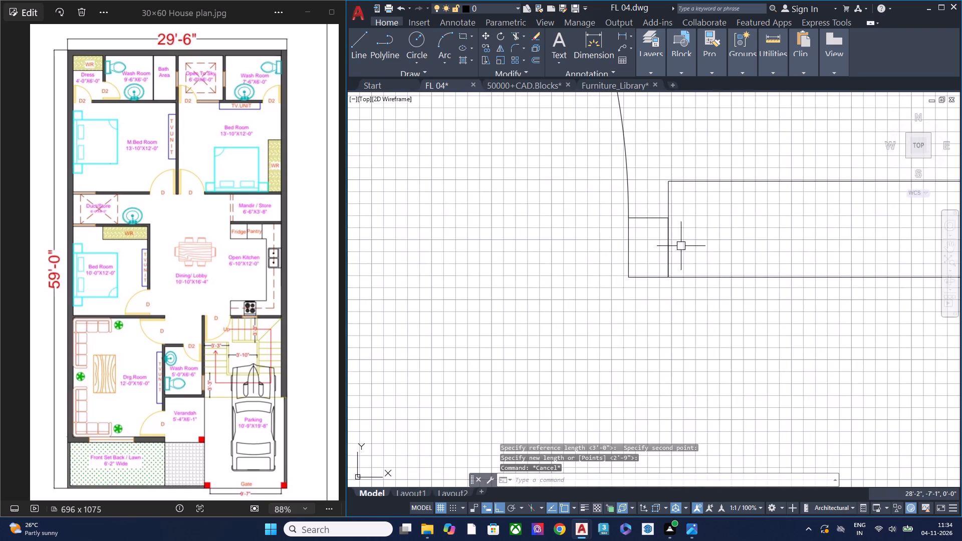
{"action": "scroll", "coordinate": [658, 286], "scroll_direction": "up", "scroll_amount": 3}
{"action": "scroll", "coordinate": [641, 272], "scroll_direction": "down", "scroll_amount": 4}
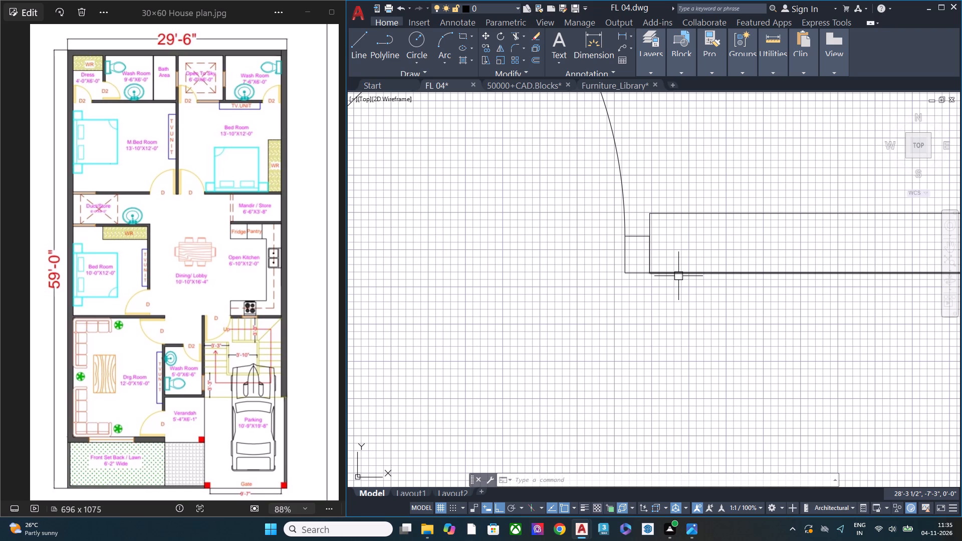
{"action": "scroll", "coordinate": [615, 272], "scroll_direction": "down", "scroll_amount": 1}
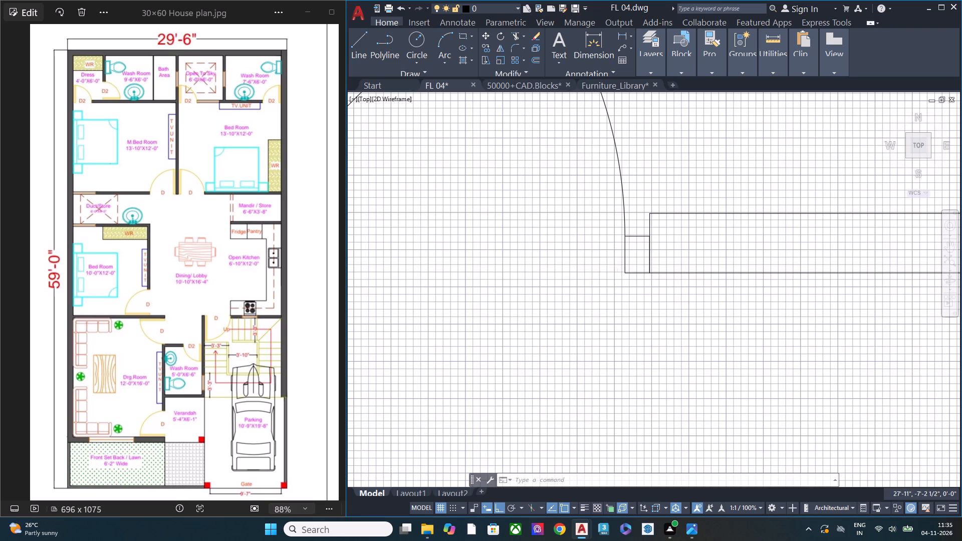
{"action": "scroll", "coordinate": [615, 272], "scroll_direction": "down", "scroll_amount": 1}
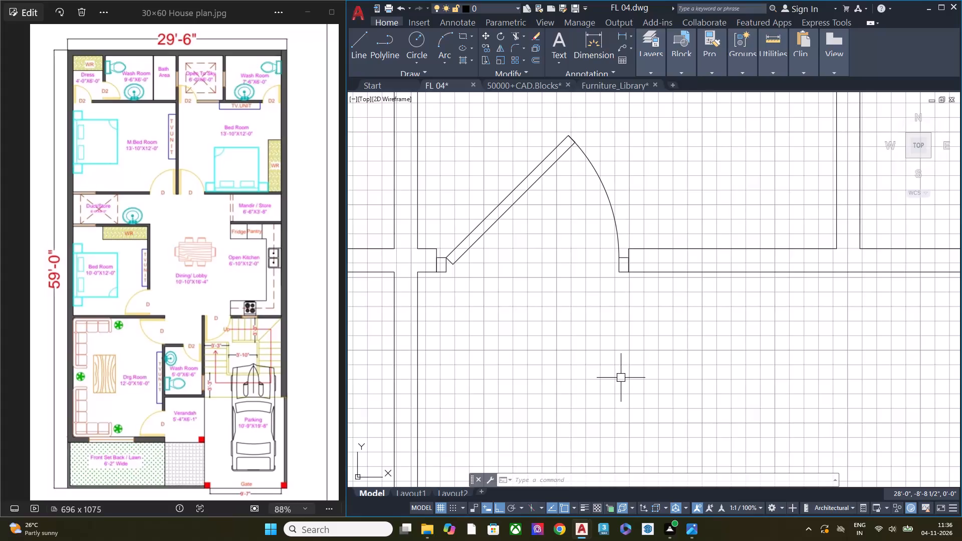
{"action": "scroll", "coordinate": [639, 232], "scroll_direction": "up", "scroll_amount": 3}
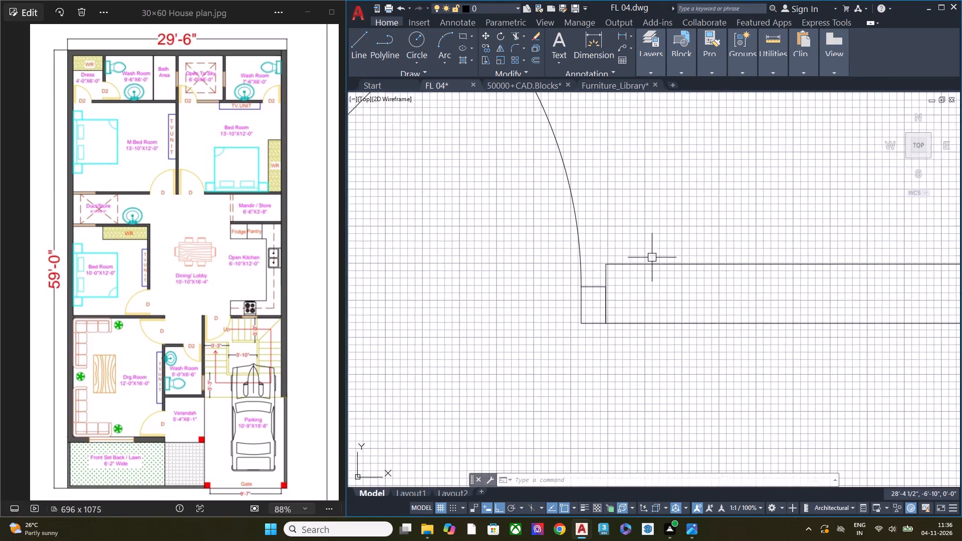
{"action": "scroll", "coordinate": [566, 326], "scroll_direction": "up", "scroll_amount": 7}
{"action": "scroll", "coordinate": [590, 313], "scroll_direction": "down", "scroll_amount": 2}
{"action": "middle_click_drag", "start_coordinate": [609, 299], "coordinate": [620, 324]}
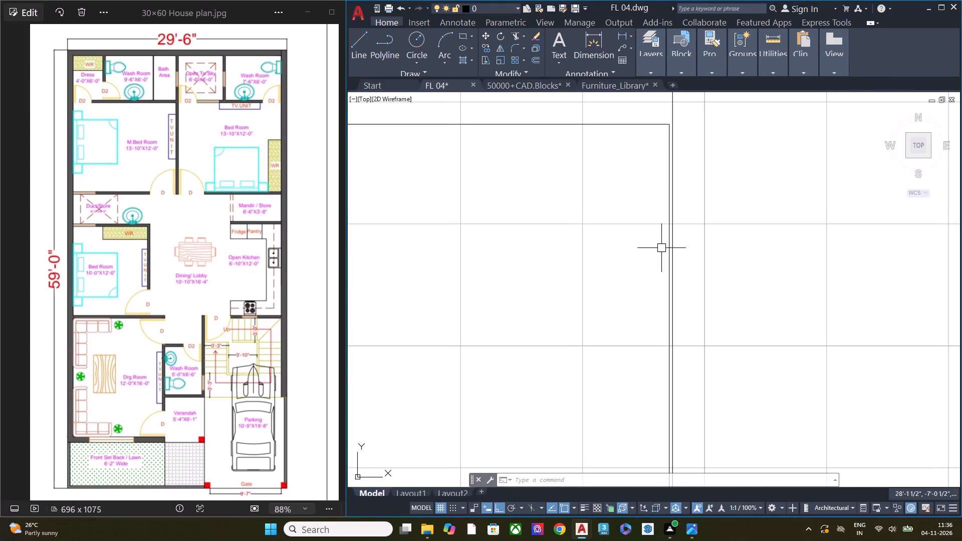
{"action": "scroll", "coordinate": [661, 248], "scroll_direction": "down", "scroll_amount": 3}
{"action": "left_click_drag", "start_coordinate": [619, 280], "coordinate": [617, 247]}
{"action": "left_click", "coordinate": [604, 215]}
{"action": "scroll", "coordinate": [668, 241], "scroll_direction": "down", "scroll_amount": 2}
{"action": "middle_click_drag", "start_coordinate": [646, 283], "coordinate": [687, 286]}
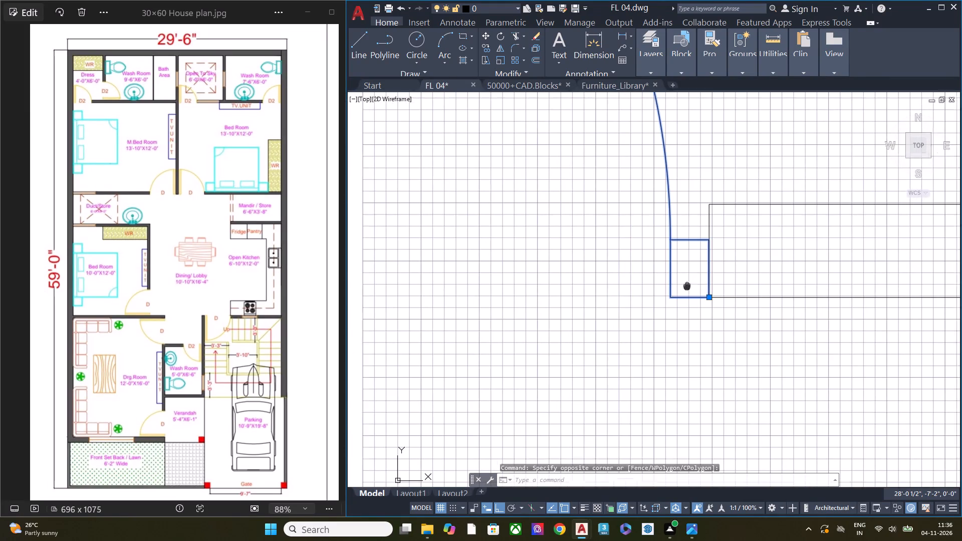
{"action": "middle_click_drag", "start_coordinate": [687, 286], "coordinate": [689, 288]}
{"action": "middle_click_drag", "start_coordinate": [511, 353], "coordinate": [661, 354]}
{"action": "scroll", "coordinate": [517, 353], "scroll_direction": "up", "scroll_amount": 1}
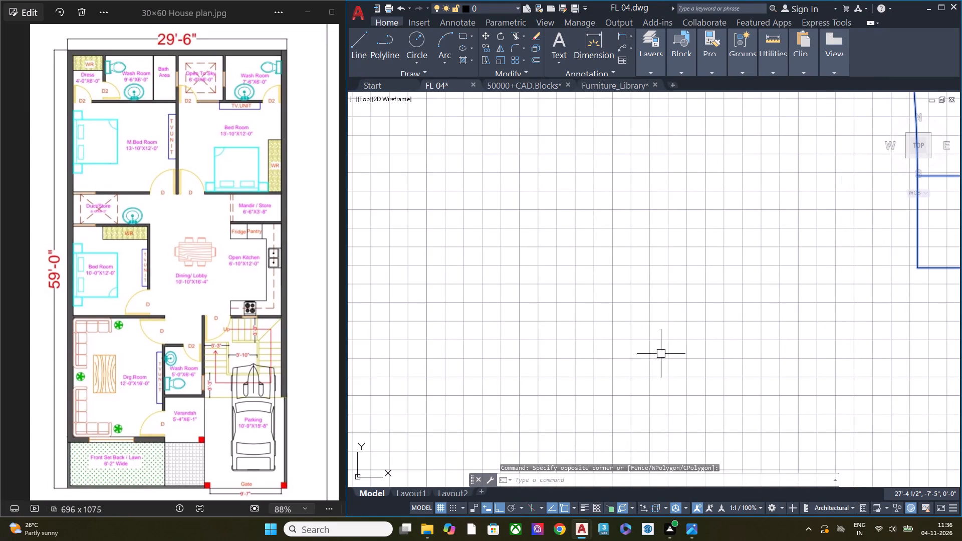
{"action": "scroll", "coordinate": [507, 354], "scroll_direction": "down", "scroll_amount": 2}
{"action": "scroll", "coordinate": [709, 319], "scroll_direction": "up", "scroll_amount": 3}
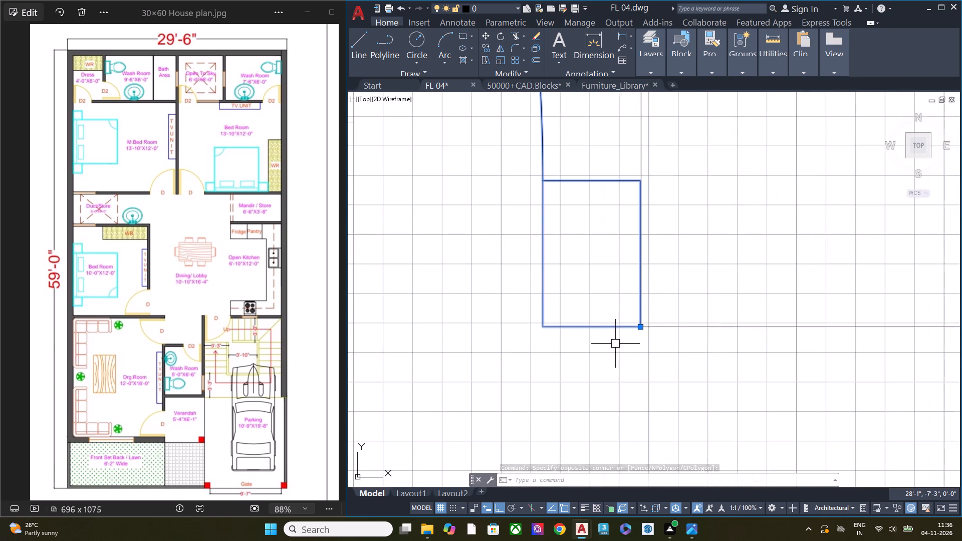
{"action": "scroll", "coordinate": [615, 344], "scroll_direction": "up", "scroll_amount": 2}
{"action": "scroll", "coordinate": [689, 318], "scroll_direction": "up", "scroll_amount": 1}
{"action": "scroll", "coordinate": [689, 318], "scroll_direction": "down", "scroll_amount": 1}
{"action": "scroll", "coordinate": [689, 318], "scroll_direction": "up", "scroll_amount": 1}
{"action": "key", "text": "m"}
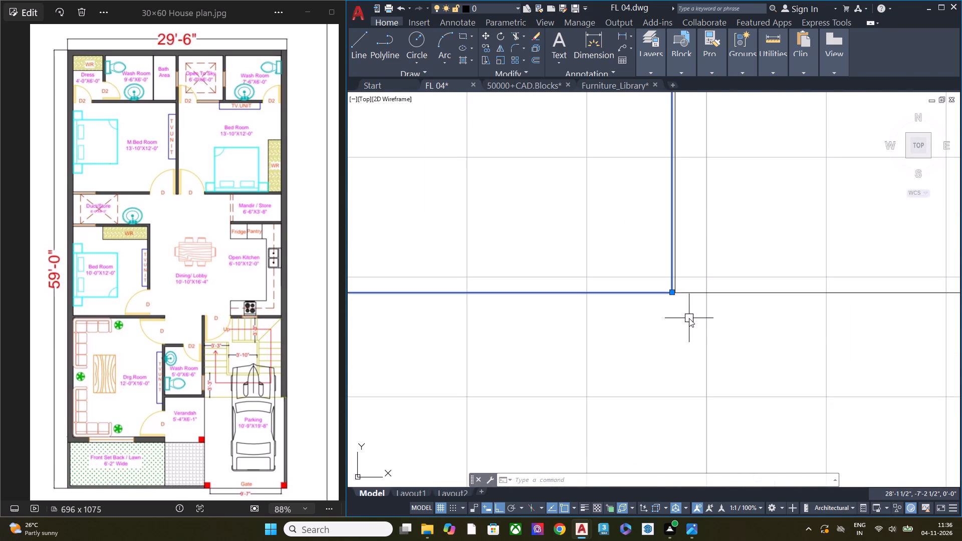
{"action": "key", "text": "Return"}
{"action": "scroll", "coordinate": [666, 295], "scroll_direction": "up", "scroll_amount": 1}
{"action": "scroll", "coordinate": [666, 295], "scroll_direction": "down", "scroll_amount": 2}
{"action": "scroll", "coordinate": [666, 295], "scroll_direction": "up", "scroll_amount": 4}
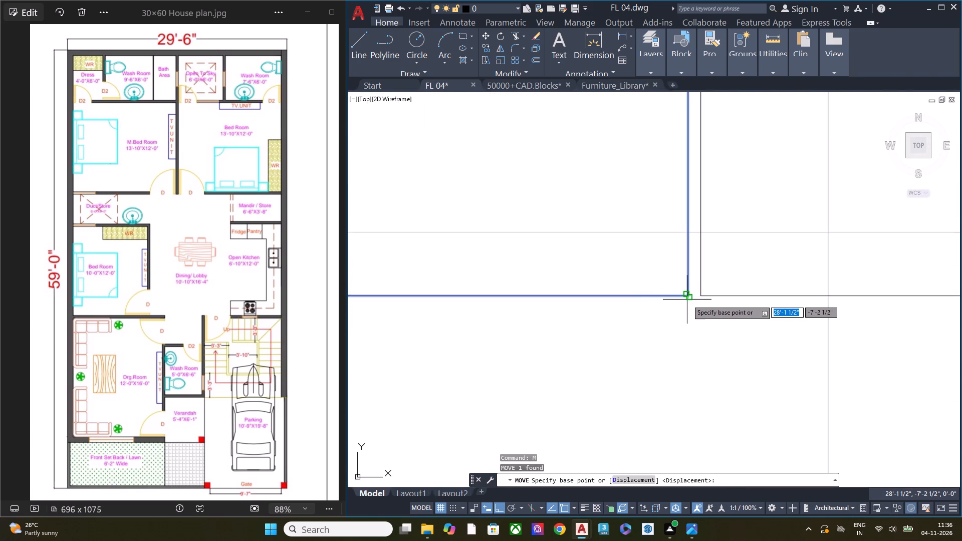
{"action": "left_click", "coordinate": [686, 294]}
{"action": "left_click", "coordinate": [701, 294]}
Measure the distance across the door opening from the hinge-side lower corner to the opposite wall end's lower corner.
{"action": "scroll", "coordinate": [717, 327], "scroll_direction": "down", "scroll_amount": 4}
{"action": "scroll", "coordinate": [720, 343], "scroll_direction": "up", "scroll_amount": 1}
{"action": "scroll", "coordinate": [721, 345], "scroll_direction": "down", "scroll_amount": 1}
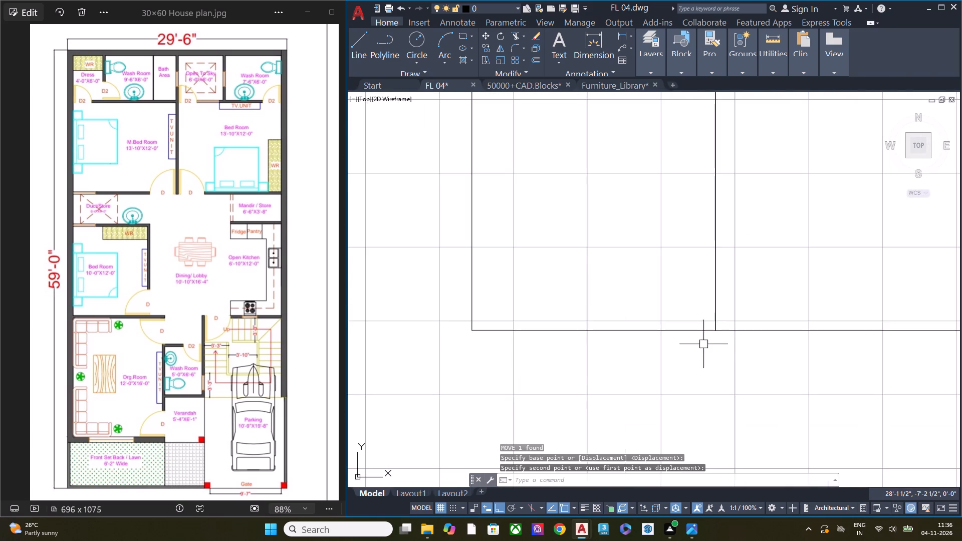
{"action": "scroll", "coordinate": [701, 344], "scroll_direction": "down", "scroll_amount": 2}
{"action": "scroll", "coordinate": [705, 345], "scroll_direction": "up", "scroll_amount": 1}
{"action": "scroll", "coordinate": [706, 345], "scroll_direction": "down", "scroll_amount": 5}
{"action": "scroll", "coordinate": [687, 345], "scroll_direction": "up", "scroll_amount": 1}
{"action": "scroll", "coordinate": [692, 345], "scroll_direction": "down", "scroll_amount": 2}
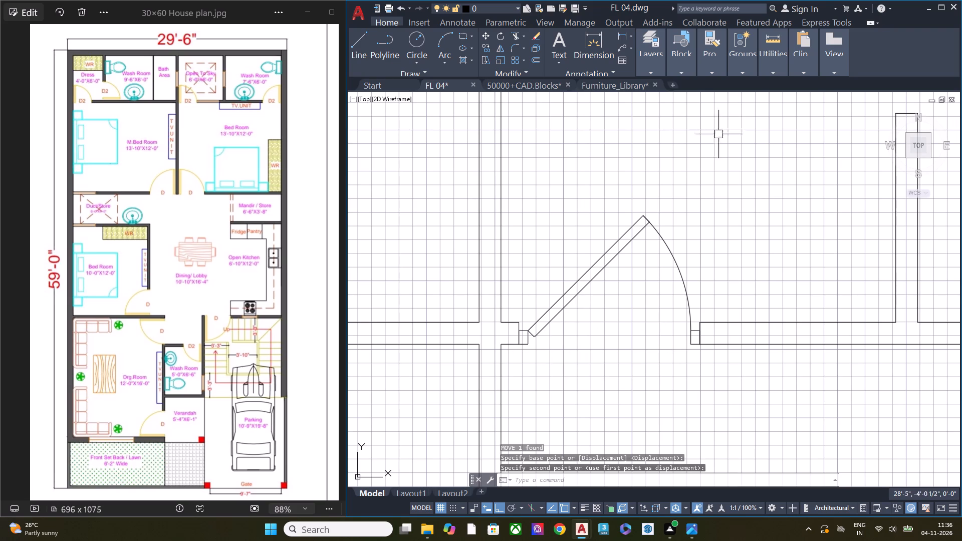
{"action": "left_click", "coordinate": [771, 71]}
{"action": "left_click", "coordinate": [785, 102]}
{"action": "left_click", "coordinate": [795, 142]}
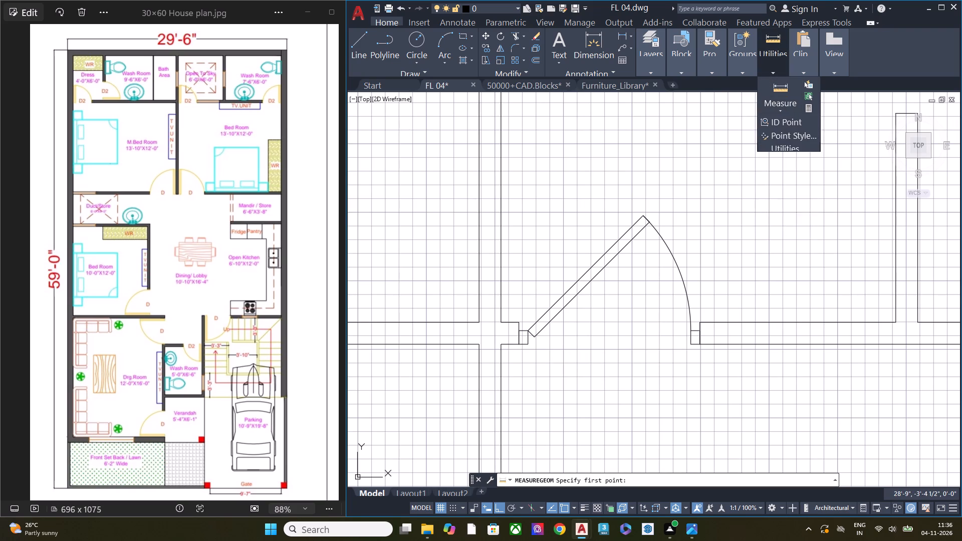
{"action": "scroll", "coordinate": [538, 368], "scroll_direction": "up", "scroll_amount": 4}
{"action": "scroll", "coordinate": [416, 211], "scroll_direction": "up", "scroll_amount": 1}
{"action": "scroll", "coordinate": [417, 211], "scroll_direction": "down", "scroll_amount": 1}
{"action": "scroll", "coordinate": [417, 210], "scroll_direction": "up", "scroll_amount": 1}
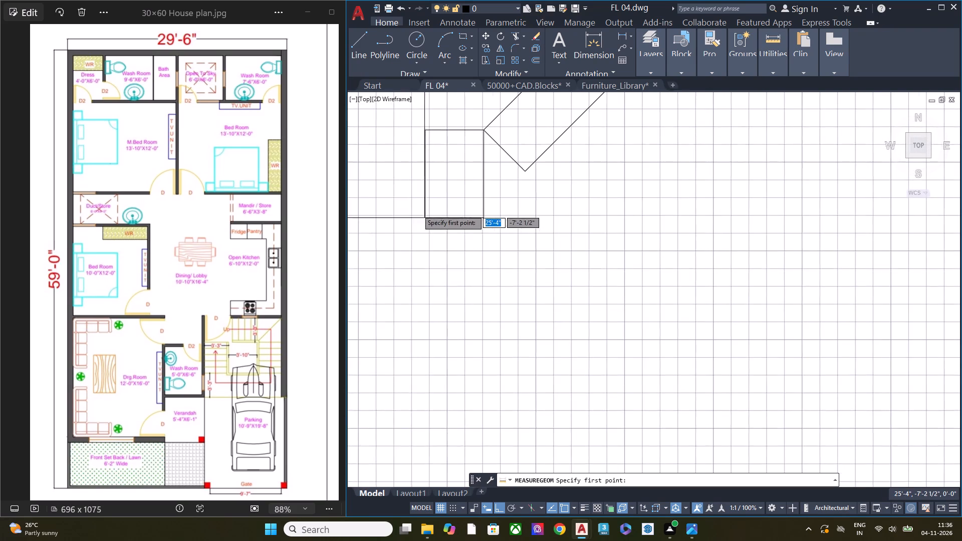
{"action": "scroll", "coordinate": [417, 210], "scroll_direction": "up", "scroll_amount": 2}
{"action": "left_click", "coordinate": [451, 241]}
{"action": "scroll", "coordinate": [390, 302], "scroll_direction": "down", "scroll_amount": 1}
{"action": "scroll", "coordinate": [390, 302], "scroll_direction": "up", "scroll_amount": 2}
{"action": "scroll", "coordinate": [389, 309], "scroll_direction": "down", "scroll_amount": 2}
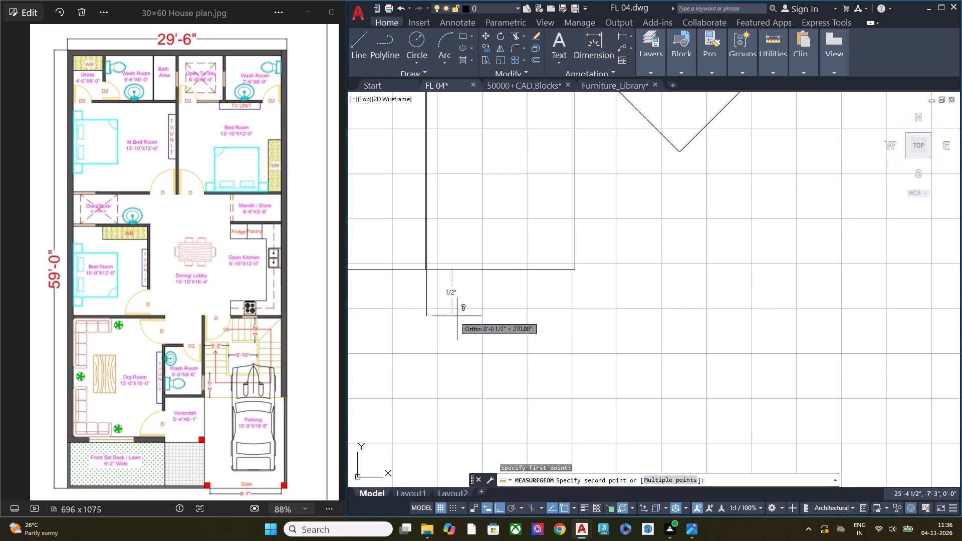
{"action": "scroll", "coordinate": [498, 304], "scroll_direction": "down", "scroll_amount": 4}
{"action": "middle_click_drag", "start_coordinate": [589, 304], "coordinate": [306, 323]}
{"action": "scroll", "coordinate": [306, 323], "scroll_direction": "down", "scroll_amount": 1}
{"action": "scroll", "coordinate": [634, 315], "scroll_direction": "up", "scroll_amount": 4}
{"action": "scroll", "coordinate": [635, 314], "scroll_direction": "down", "scroll_amount": 1}
{"action": "scroll", "coordinate": [635, 314], "scroll_direction": "up", "scroll_amount": 1}
{"action": "scroll", "coordinate": [556, 322], "scroll_direction": "down", "scroll_amount": 5}
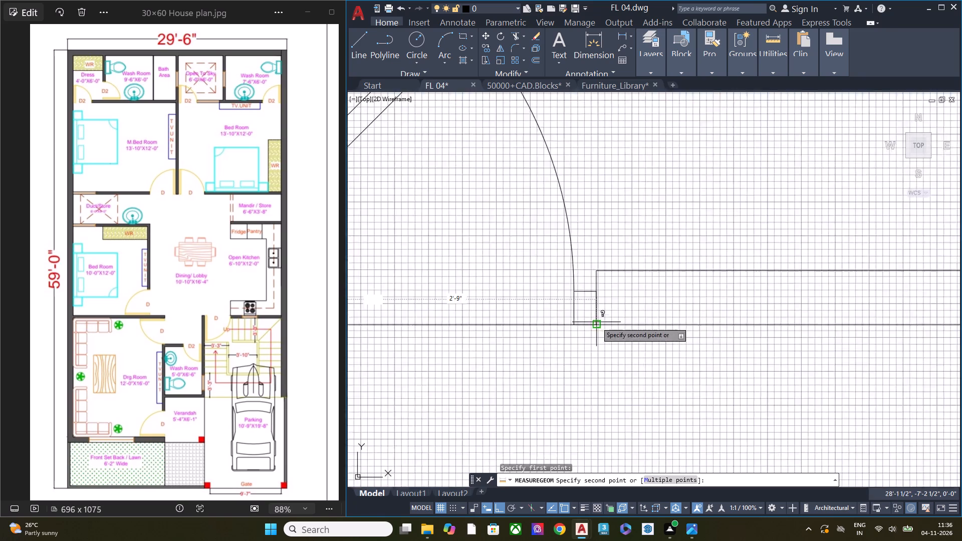
{"action": "middle_click_drag", "start_coordinate": [484, 323], "coordinate": [764, 306]}
{"action": "scroll", "coordinate": [570, 312], "scroll_direction": "up", "scroll_amount": 4}
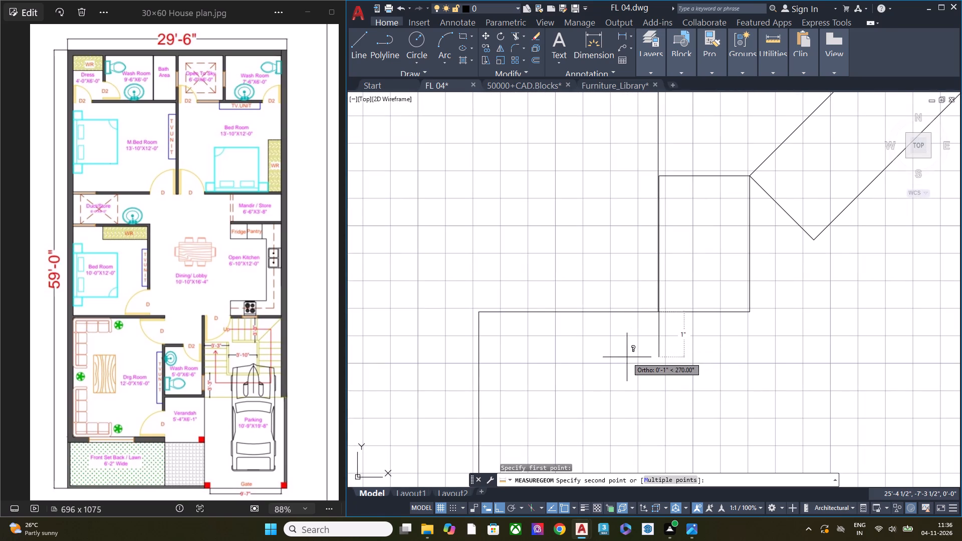
{"action": "key", "text": "Escape"}
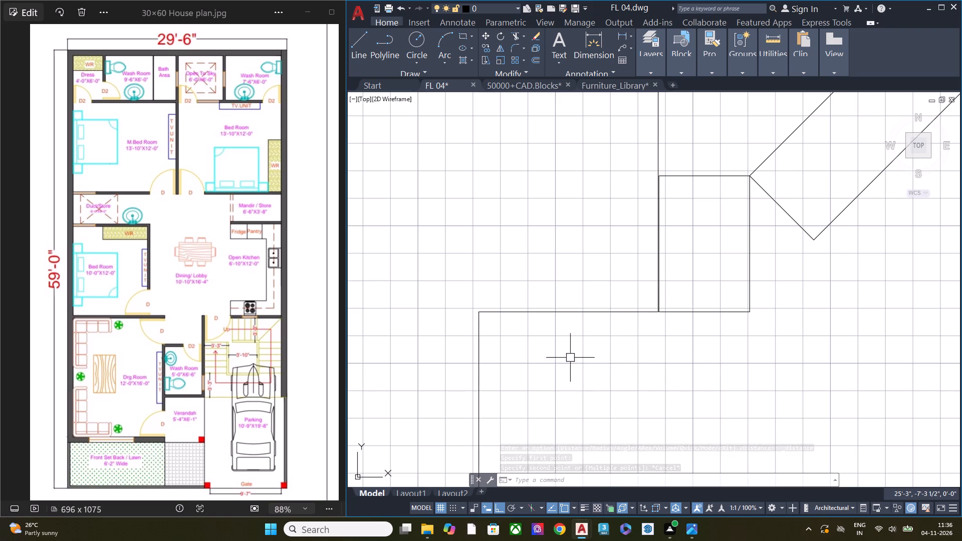
Shift the hinge-side wall end line by its midpoint onto the outer edge of the door frame.
{"action": "scroll", "coordinate": [662, 121], "scroll_direction": "up", "scroll_amount": 4}
{"action": "left_click", "coordinate": [658, 205]}
{"action": "scroll", "coordinate": [657, 230], "scroll_direction": "down", "scroll_amount": 1}
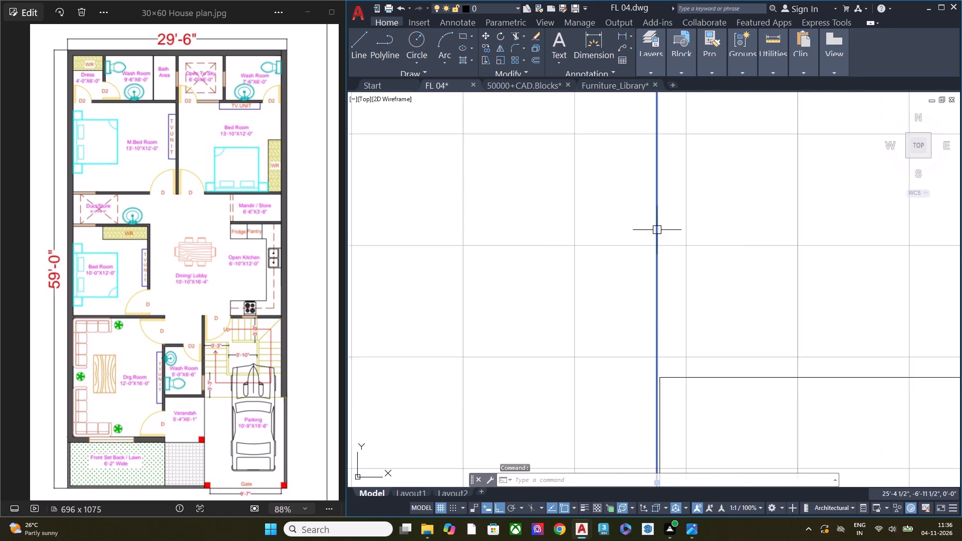
{"action": "scroll", "coordinate": [657, 230], "scroll_direction": "down", "scroll_amount": 1}
{"action": "middle_click_drag", "start_coordinate": [680, 272], "coordinate": [668, 204]}
{"action": "scroll", "coordinate": [648, 318], "scroll_direction": "up", "scroll_amount": 4}
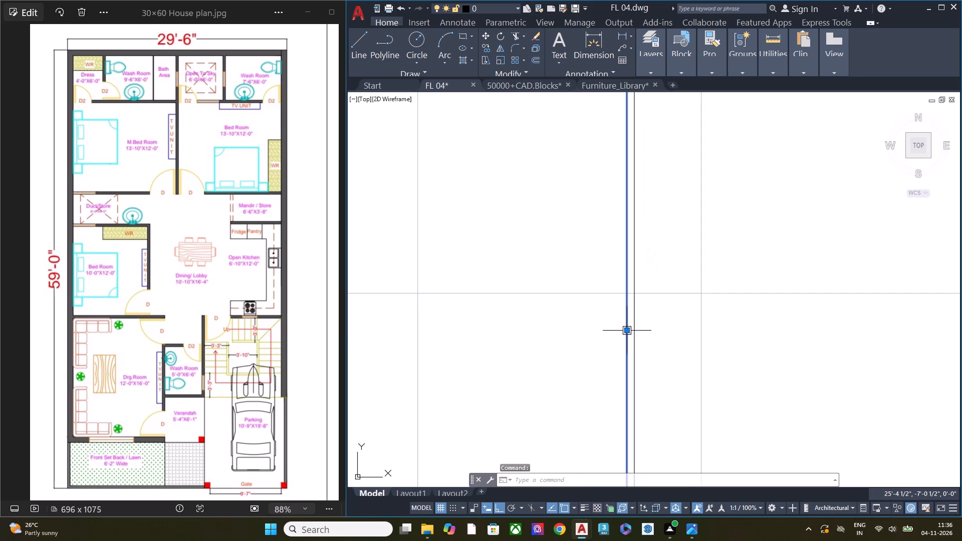
{"action": "left_click", "coordinate": [626, 331]}
{"action": "left_click", "coordinate": [633, 331]}
Stretch the upper wall line's end to meet the top of the shifted hinge-side wall end line.
{"action": "scroll", "coordinate": [654, 317], "scroll_direction": "down", "scroll_amount": 5}
{"action": "scroll", "coordinate": [656, 308], "scroll_direction": "up", "scroll_amount": 1}
{"action": "scroll", "coordinate": [656, 308], "scroll_direction": "down", "scroll_amount": 1}
{"action": "scroll", "coordinate": [648, 166], "scroll_direction": "up", "scroll_amount": 4}
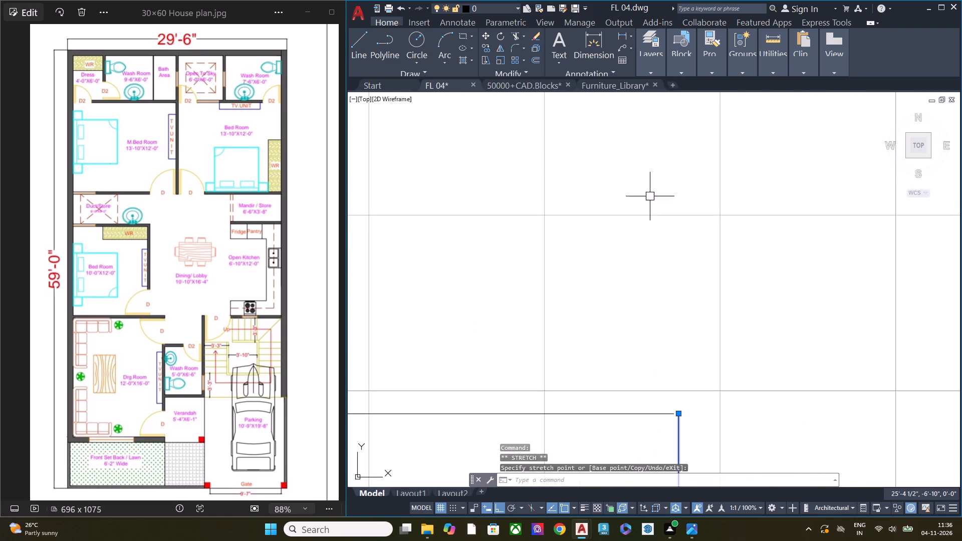
{"action": "middle_click_drag", "start_coordinate": [662, 366], "coordinate": [636, 247]}
{"action": "scroll", "coordinate": [643, 288], "scroll_direction": "up", "scroll_amount": 2}
{"action": "left_click", "coordinate": [640, 301]}
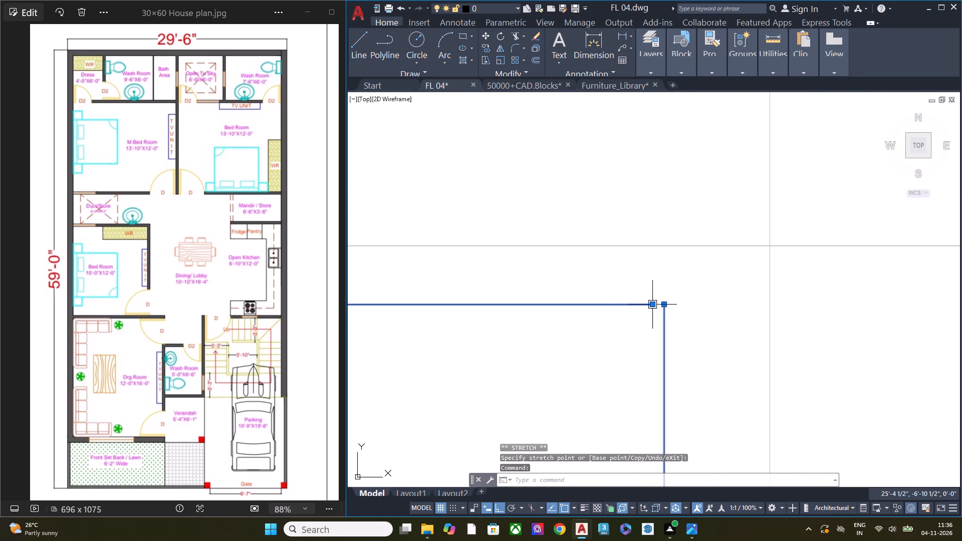
{"action": "left_click", "coordinate": [654, 305]}
{"action": "left_click", "coordinate": [664, 305]}
Stretch the lower wall line's end to meet the bottom of the hinge-side wall end line at the door frame.
{"action": "scroll", "coordinate": [677, 257], "scroll_direction": "down", "scroll_amount": 5}
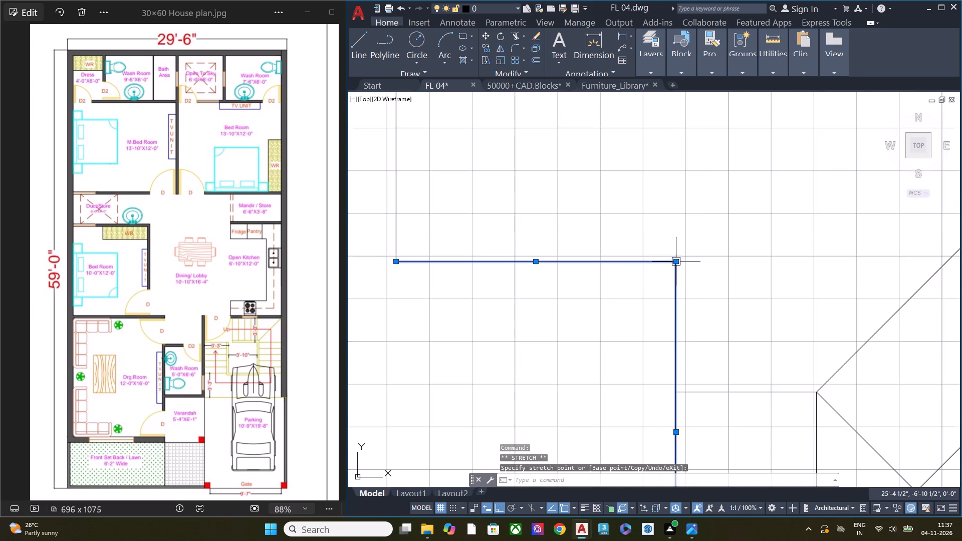
{"action": "middle_click_drag", "start_coordinate": [671, 329], "coordinate": [665, 214]}
{"action": "scroll", "coordinate": [665, 218], "scroll_direction": "down", "scroll_amount": 1}
{"action": "scroll", "coordinate": [665, 218], "scroll_direction": "up", "scroll_amount": 2}
{"action": "scroll", "coordinate": [665, 218], "scroll_direction": "down", "scroll_amount": 2}
{"action": "scroll", "coordinate": [661, 329], "scroll_direction": "up", "scroll_amount": 6}
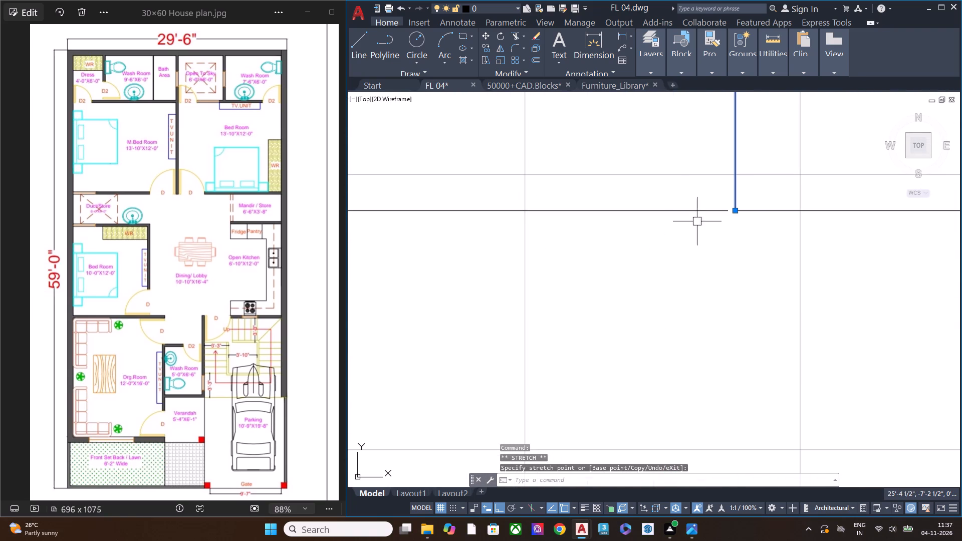
{"action": "left_click", "coordinate": [710, 212]}
{"action": "scroll", "coordinate": [735, 210], "scroll_direction": "up", "scroll_amount": 4}
{"action": "left_click", "coordinate": [694, 211]}
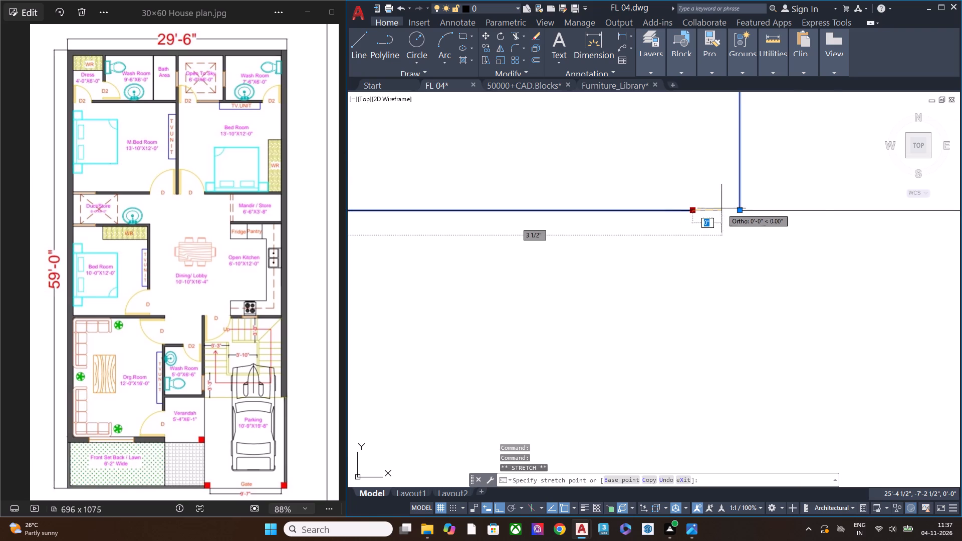
{"action": "left_click", "coordinate": [744, 208]}
Check the fitted door and its clear opening between the frames with a quick measurement.
{"action": "scroll", "coordinate": [582, 226], "scroll_direction": "down", "scroll_amount": 4}
{"action": "middle_click_drag", "start_coordinate": [634, 256], "coordinate": [640, 289]}
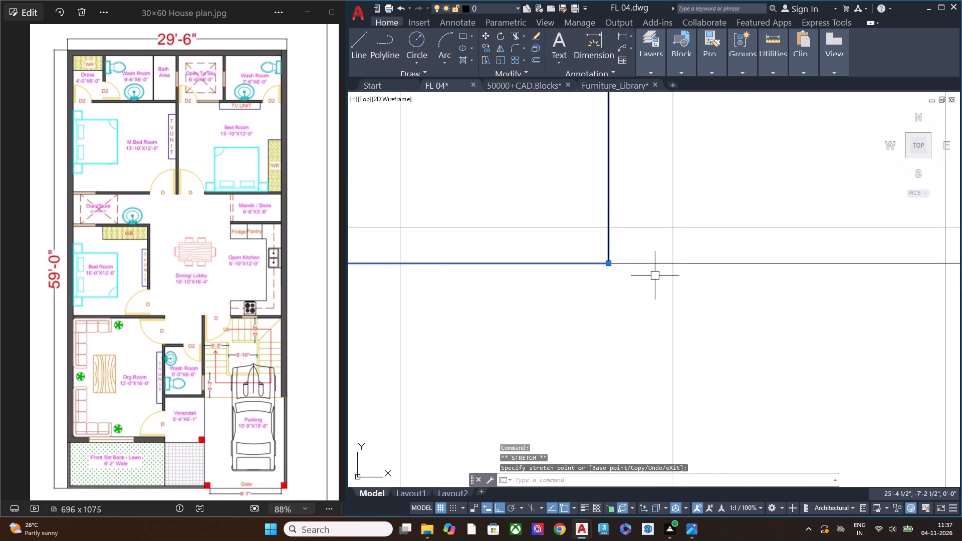
{"action": "key", "text": "space"}
{"action": "scroll", "coordinate": [526, 225], "scroll_direction": "down", "scroll_amount": 4}
{"action": "middle_click_drag", "start_coordinate": [655, 252], "coordinate": [631, 268]}
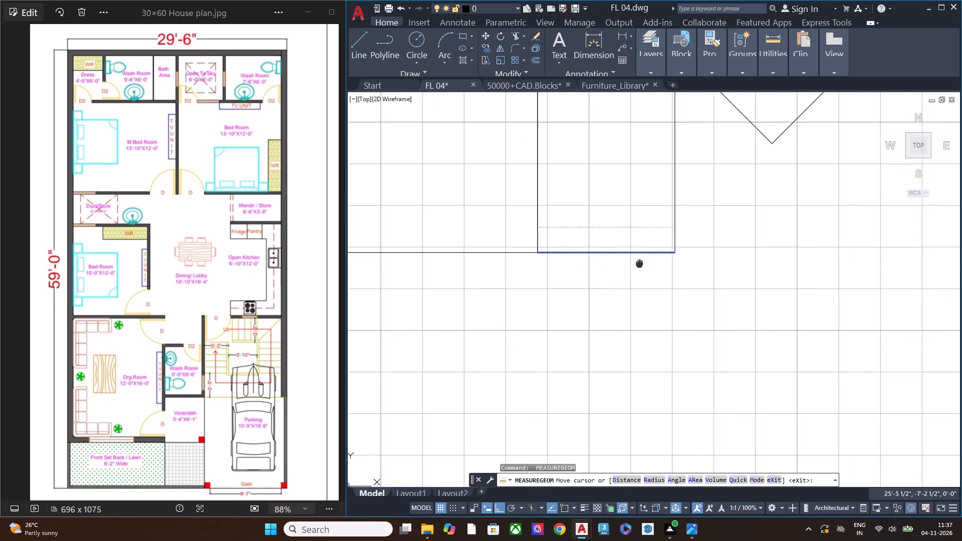
{"action": "middle_click_drag", "start_coordinate": [631, 268], "coordinate": [519, 318]}
{"action": "scroll", "coordinate": [549, 299], "scroll_direction": "down", "scroll_amount": 2}
{"action": "scroll", "coordinate": [697, 290], "scroll_direction": "down", "scroll_amount": 2}
{"action": "middle_click_drag", "start_coordinate": [750, 283], "coordinate": [586, 319]}
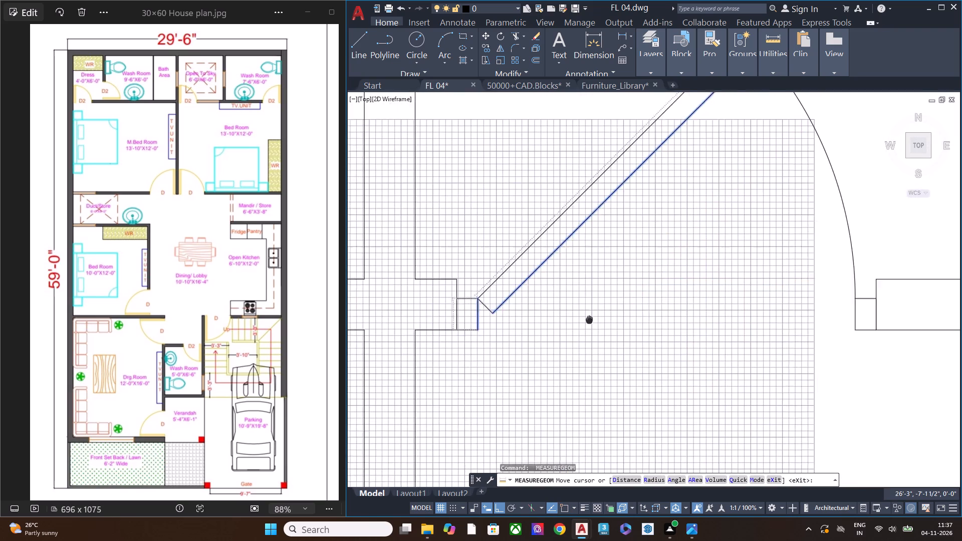
{"action": "middle_click_drag", "start_coordinate": [586, 319], "coordinate": [557, 324]}
{"action": "key", "text": "Escape"}
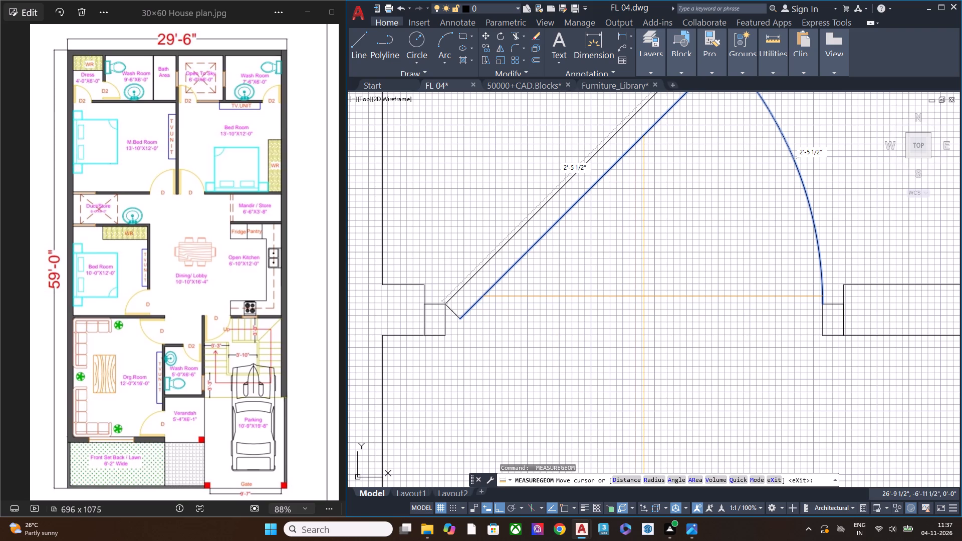
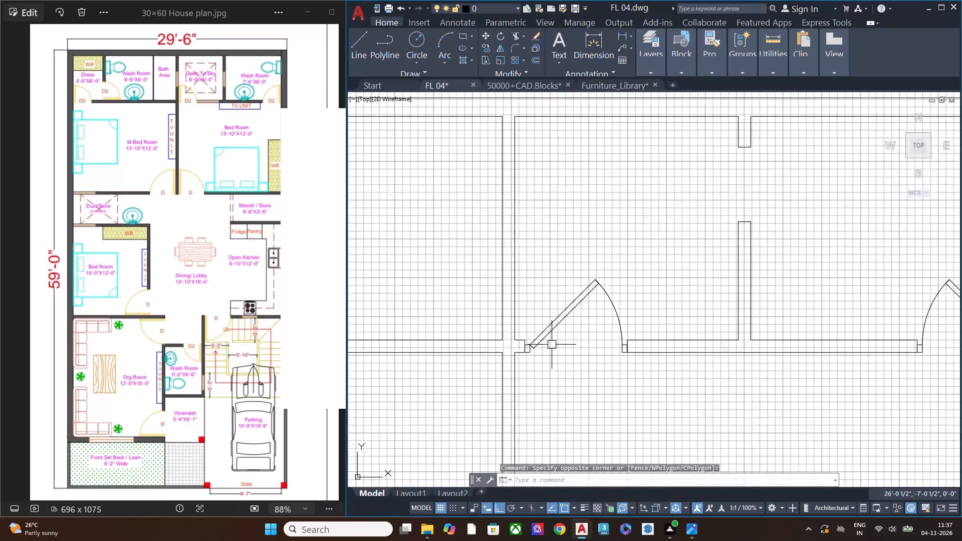
Examine the upper rooms' wall openings and existing doors, from the open-to-sky area across to the dress and wash rooms.
{"action": "middle_click_drag", "start_coordinate": [546, 354], "coordinate": [450, 294]}
{"action": "middle_click_drag", "start_coordinate": [617, 369], "coordinate": [690, 347]}
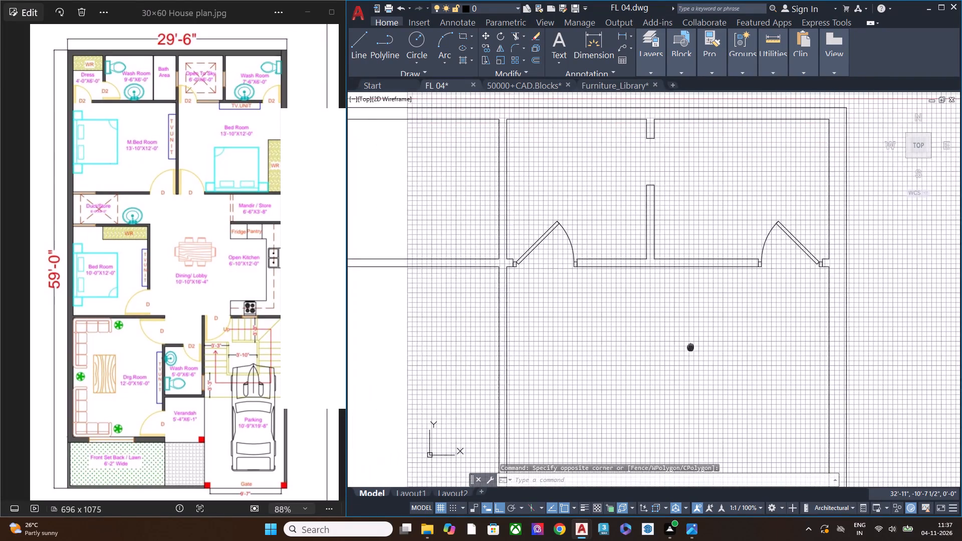
{"action": "middle_click_drag", "start_coordinate": [690, 347], "coordinate": [807, 347]}
{"action": "middle_click_drag", "start_coordinate": [510, 335], "coordinate": [706, 344]}
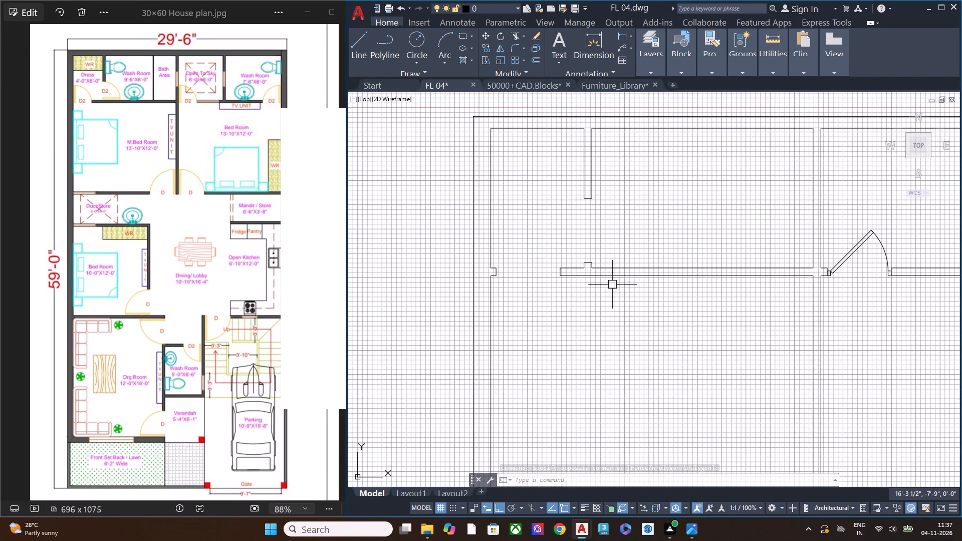
{"action": "scroll", "coordinate": [678, 279], "scroll_direction": "down", "scroll_amount": 1}
{"action": "scroll", "coordinate": [812, 268], "scroll_direction": "up", "scroll_amount": 6}
{"action": "scroll", "coordinate": [798, 303], "scroll_direction": "down", "scroll_amount": 1}
{"action": "scroll", "coordinate": [797, 382], "scroll_direction": "up", "scroll_amount": 3}
{"action": "scroll", "coordinate": [796, 382], "scroll_direction": "down", "scroll_amount": 1}
{"action": "scroll", "coordinate": [796, 381], "scroll_direction": "up", "scroll_amount": 1}
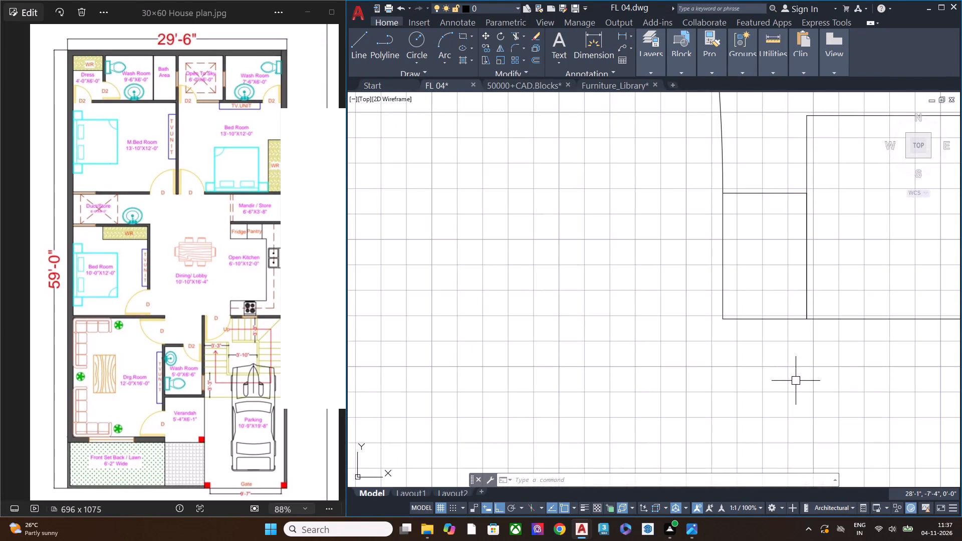
{"action": "scroll", "coordinate": [761, 337], "scroll_direction": "down", "scroll_amount": 6}
{"action": "scroll", "coordinate": [704, 291], "scroll_direction": "down", "scroll_amount": 1}
{"action": "scroll", "coordinate": [703, 291], "scroll_direction": "up", "scroll_amount": 2}
{"action": "scroll", "coordinate": [703, 291], "scroll_direction": "down", "scroll_amount": 2}
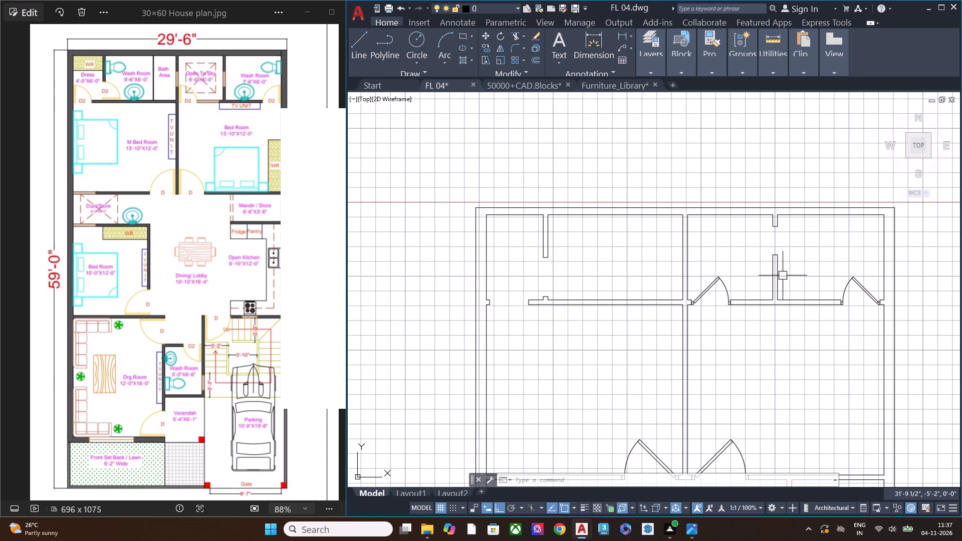
{"action": "scroll", "coordinate": [646, 293], "scroll_direction": "down", "scroll_amount": 3}
{"action": "scroll", "coordinate": [599, 305], "scroll_direction": "up", "scroll_amount": 3}
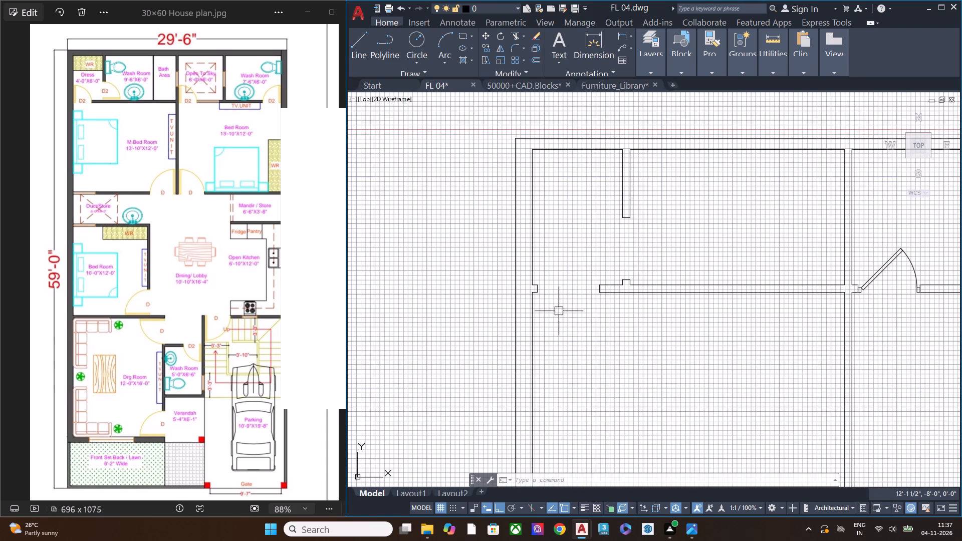
{"action": "middle_click_drag", "start_coordinate": [552, 315], "coordinate": [537, 395]}
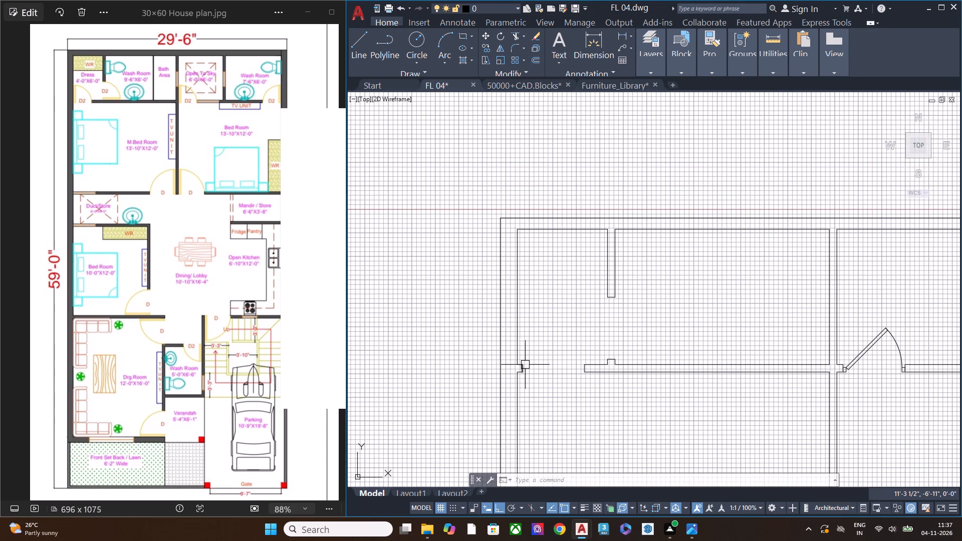
{"action": "scroll", "coordinate": [639, 315], "scroll_direction": "up", "scroll_amount": 1}
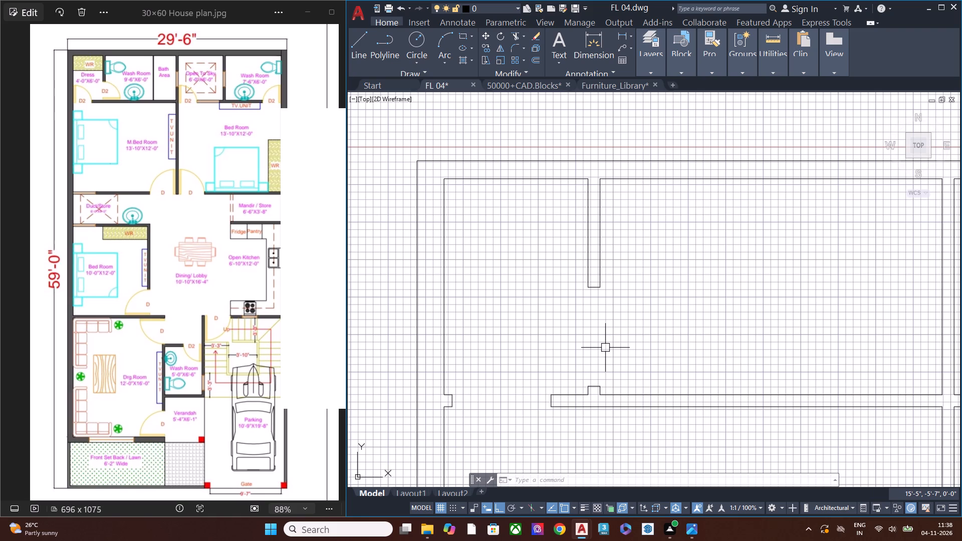
{"action": "scroll", "coordinate": [568, 334], "scroll_direction": "down", "scroll_amount": 4}
{"action": "middle_click_drag", "start_coordinate": [600, 335], "coordinate": [600, 332]}
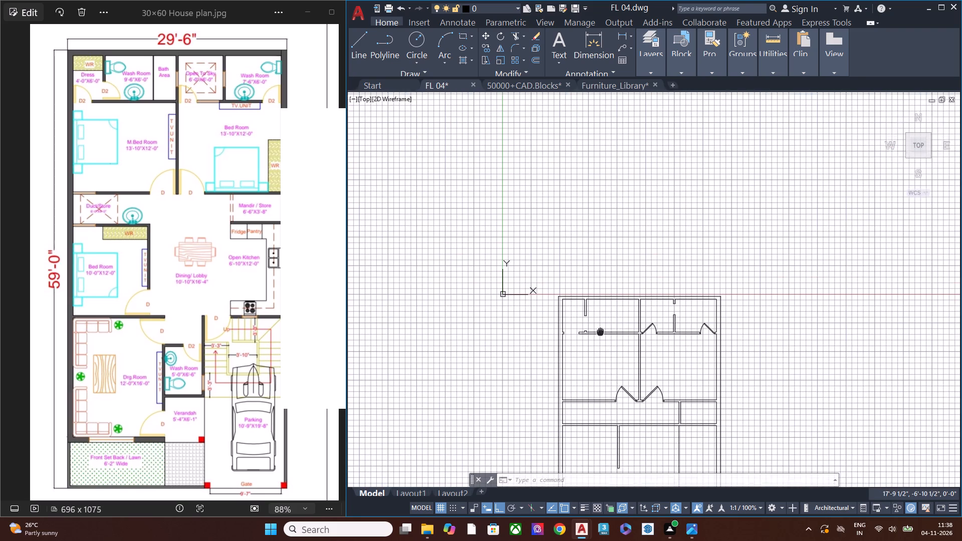
{"action": "middle_click_drag", "start_coordinate": [600, 332], "coordinate": [607, 324]}
Select the door beside the central wall, in the partition between the open-to-sky area and the bedroom below it.
{"action": "scroll", "coordinate": [658, 319], "scroll_direction": "up", "scroll_amount": 4}
{"action": "left_click_drag", "start_coordinate": [620, 350], "coordinate": [620, 338]}
{"action": "left_click", "coordinate": [621, 281]}
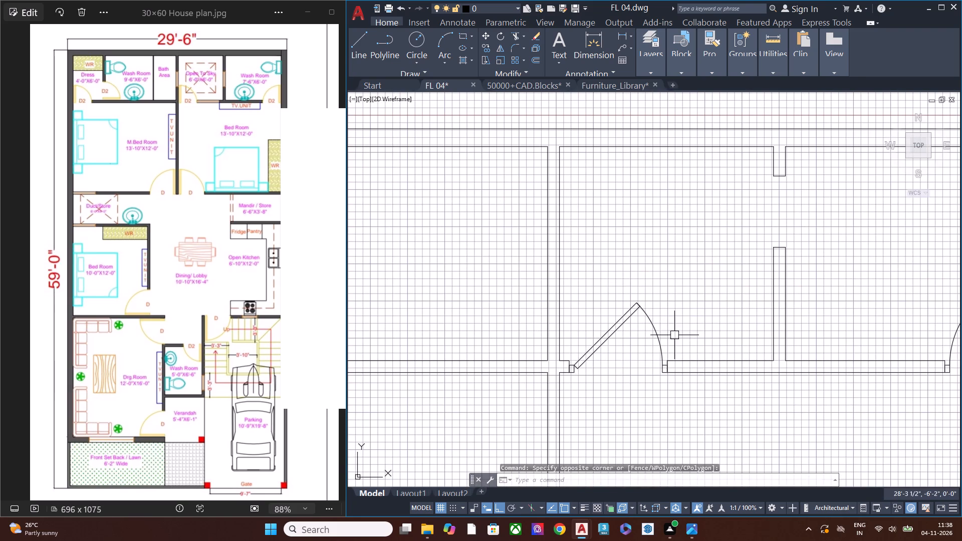
{"action": "left_click", "coordinate": [674, 335]}
{"action": "left_click", "coordinate": [624, 306]}
{"action": "scroll", "coordinate": [661, 319], "scroll_direction": "down", "scroll_amount": 2}
{"action": "middle_click_drag", "start_coordinate": [606, 351], "coordinate": [611, 376]}
{"action": "scroll", "coordinate": [656, 359], "scroll_direction": "up", "scroll_amount": 1}
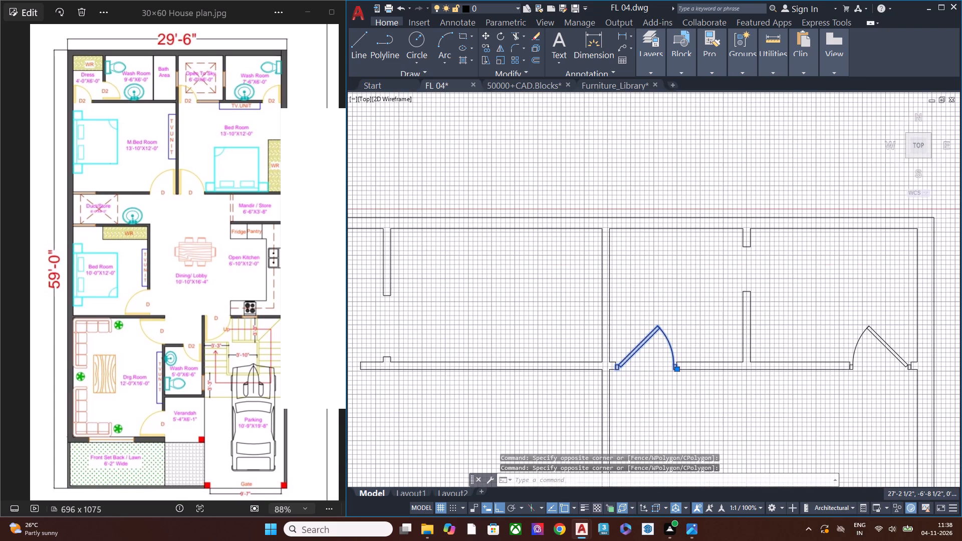
{"action": "scroll", "coordinate": [656, 359], "scroll_direction": "up", "scroll_amount": 1}
{"action": "scroll", "coordinate": [674, 368], "scroll_direction": "down", "scroll_amount": 1}
{"action": "middle_click_drag", "start_coordinate": [504, 376], "coordinate": [570, 371]}
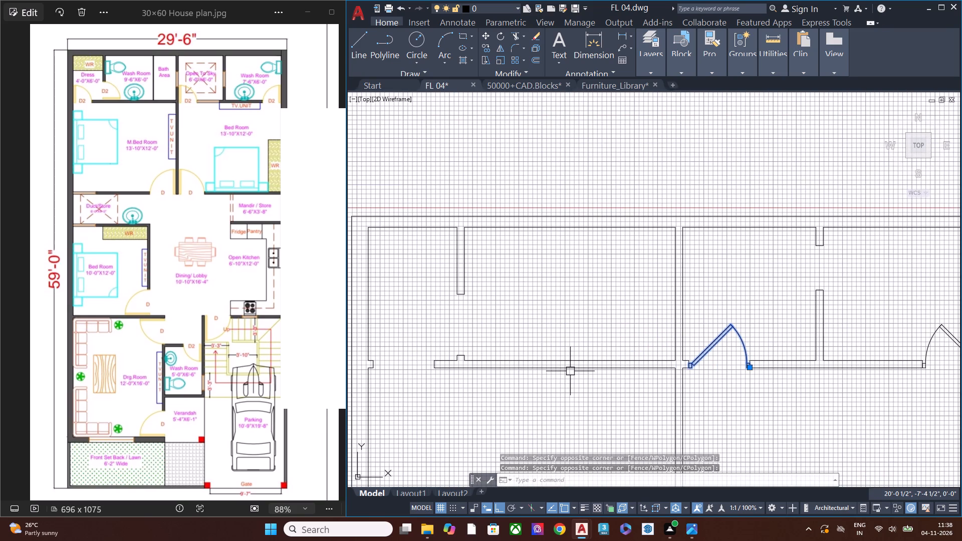
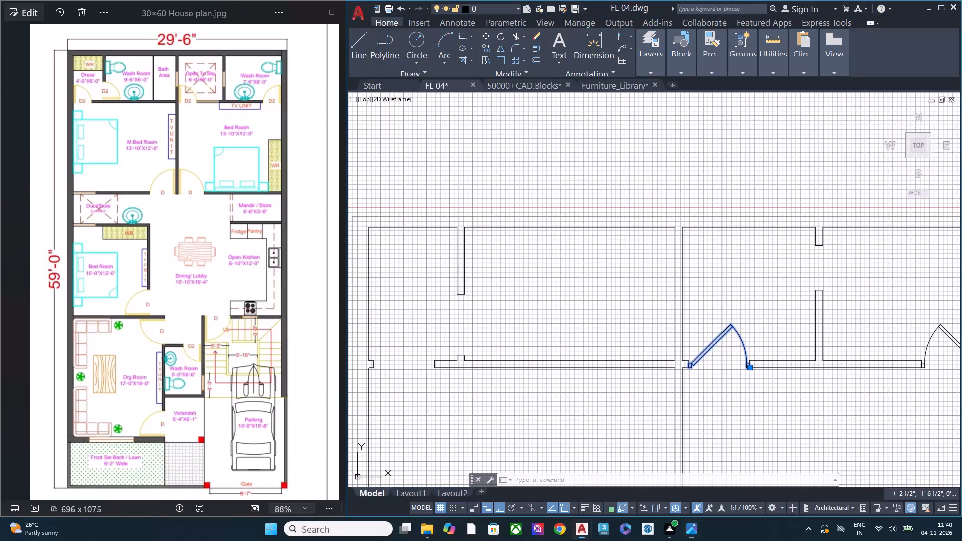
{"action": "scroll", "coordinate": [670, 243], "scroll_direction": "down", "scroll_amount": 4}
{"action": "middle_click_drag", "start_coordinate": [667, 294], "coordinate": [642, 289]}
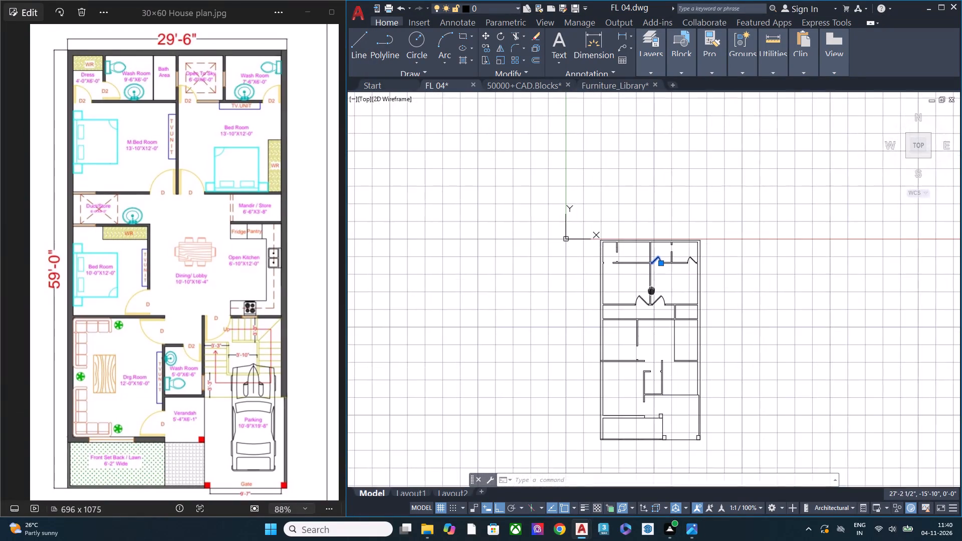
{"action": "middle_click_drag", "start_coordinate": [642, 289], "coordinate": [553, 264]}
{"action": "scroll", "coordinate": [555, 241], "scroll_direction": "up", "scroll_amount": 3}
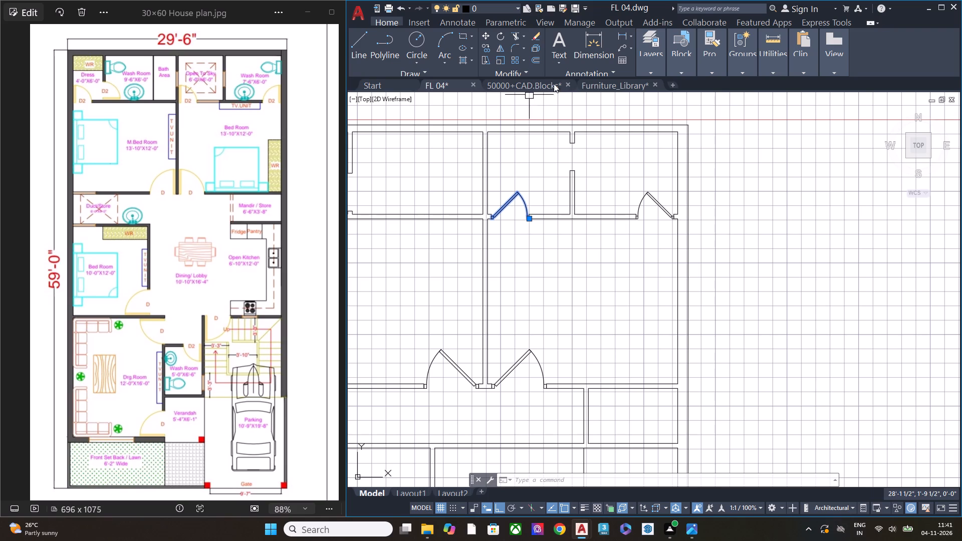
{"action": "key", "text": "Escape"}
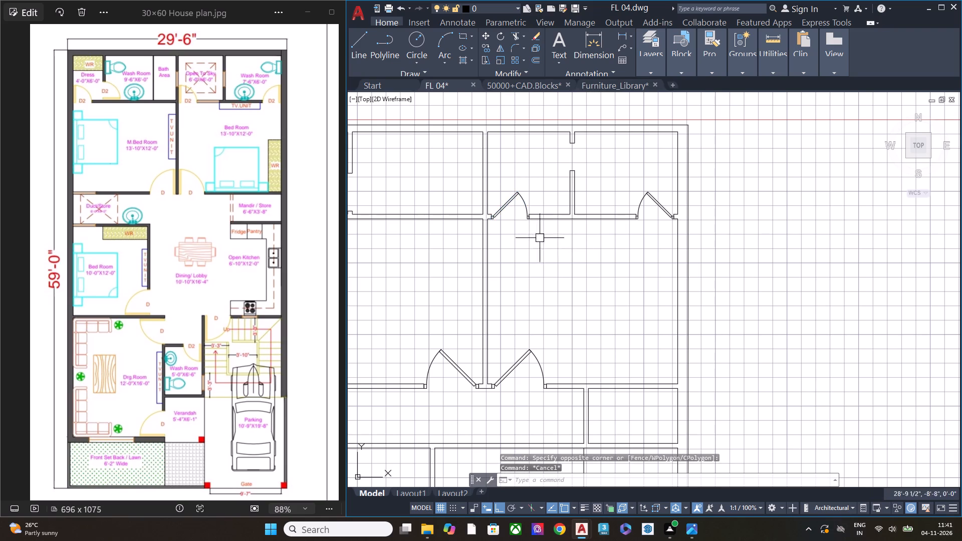
Copy the open-to-sky door from its hinge-side frame corner onto the wall stub between the dress and wash room.
{"action": "scroll", "coordinate": [547, 235], "scroll_direction": "down", "scroll_amount": 1}
{"action": "middle_click_drag", "start_coordinate": [492, 256], "coordinate": [532, 308]}
{"action": "scroll", "coordinate": [457, 288], "scroll_direction": "up", "scroll_amount": 1}
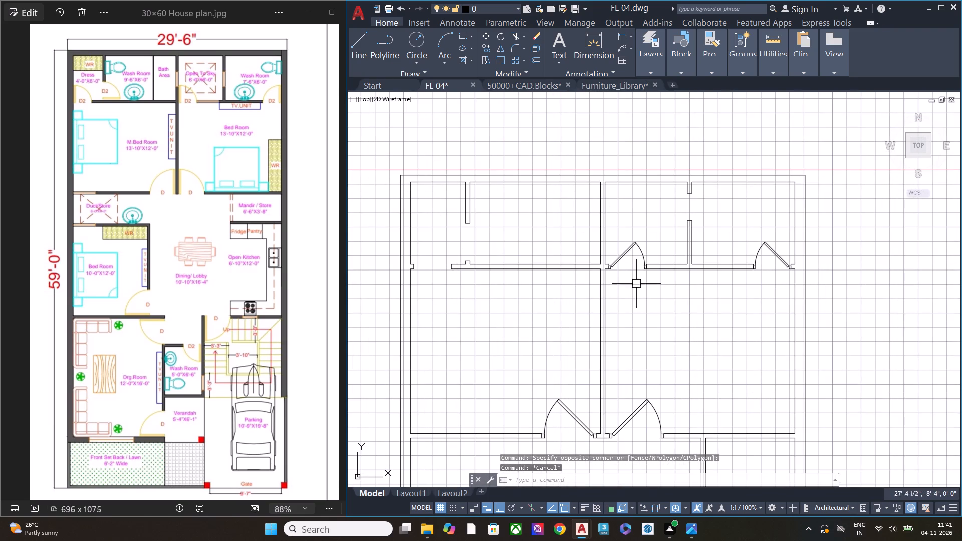
{"action": "scroll", "coordinate": [628, 267], "scroll_direction": "up", "scroll_amount": 1}
{"action": "left_click_drag", "start_coordinate": [637, 261], "coordinate": [637, 256]}
{"action": "left_click", "coordinate": [629, 223]}
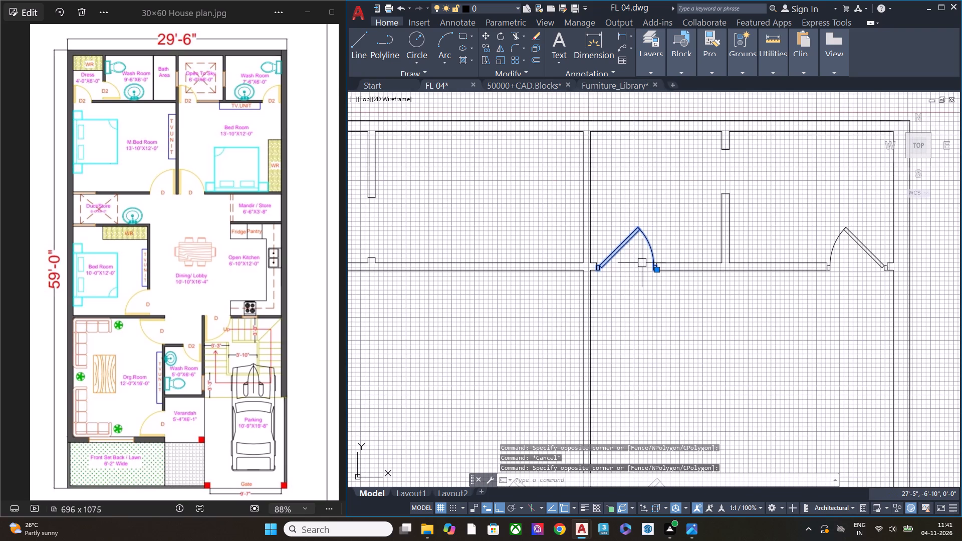
{"action": "key", "text": "c"}
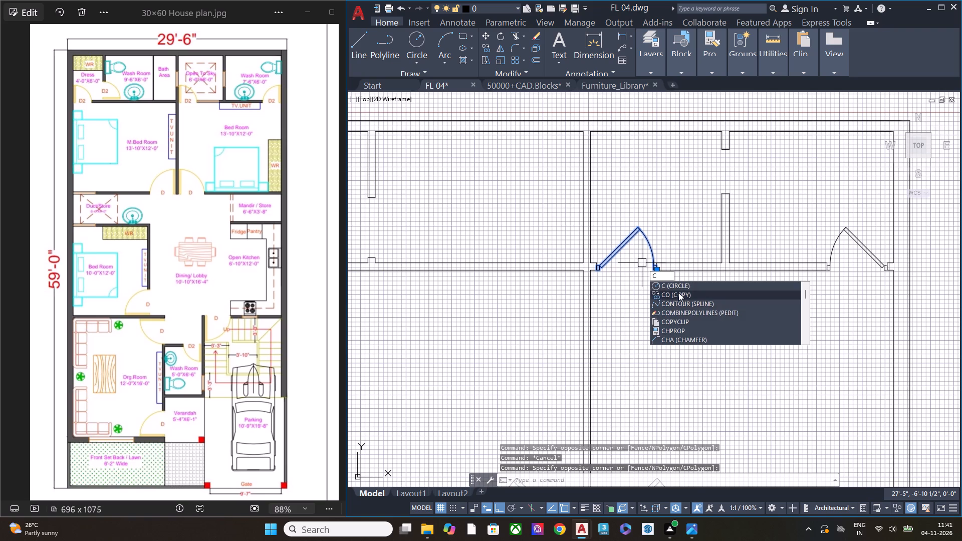
{"action": "left_click", "coordinate": [679, 295]}
{"action": "scroll", "coordinate": [602, 270], "scroll_direction": "up", "scroll_amount": 3}
{"action": "left_click", "coordinate": [579, 270]}
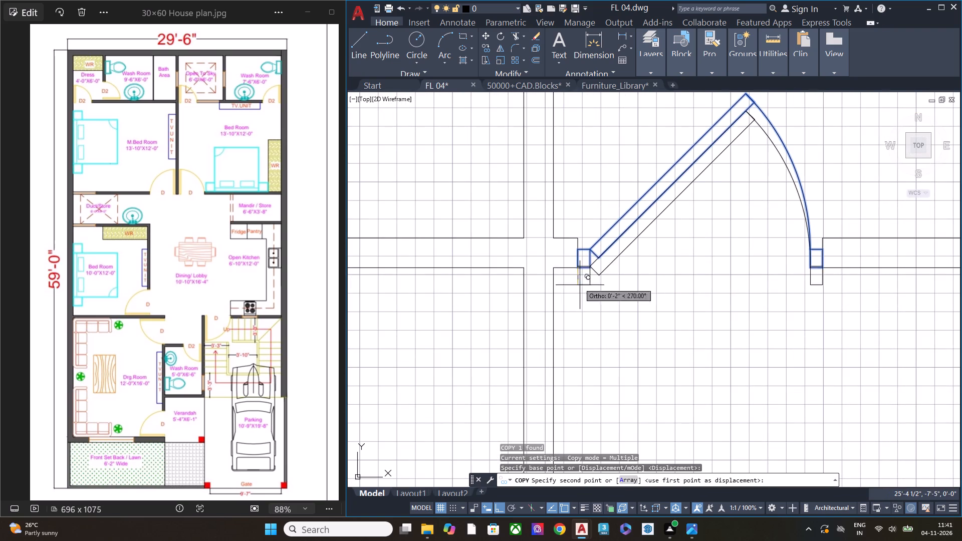
{"action": "scroll", "coordinate": [603, 318], "scroll_direction": "down", "scroll_amount": 4}
{"action": "middle_click_drag", "start_coordinate": [505, 304], "coordinate": [570, 309]}
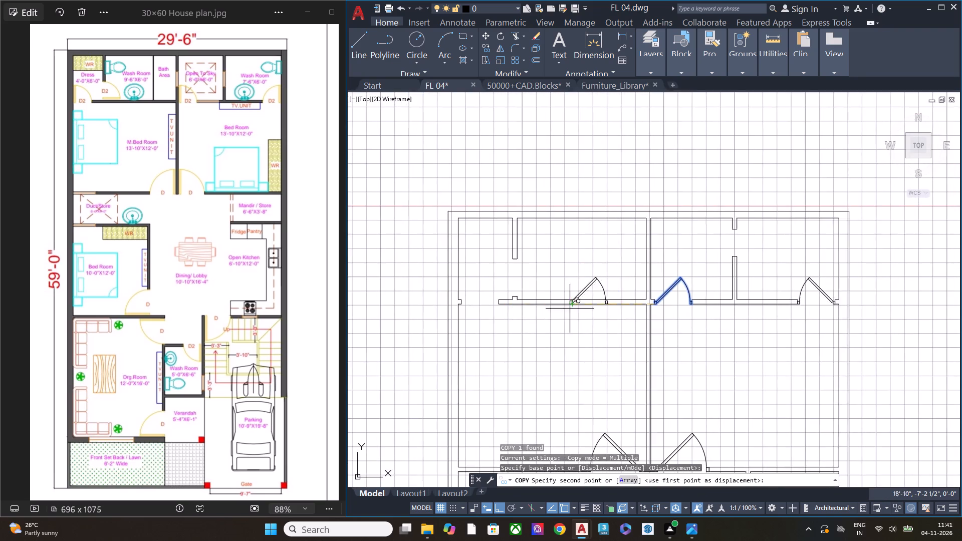
{"action": "scroll", "coordinate": [503, 294], "scroll_direction": "up", "scroll_amount": 3}
{"action": "left_click", "coordinate": [540, 309]}
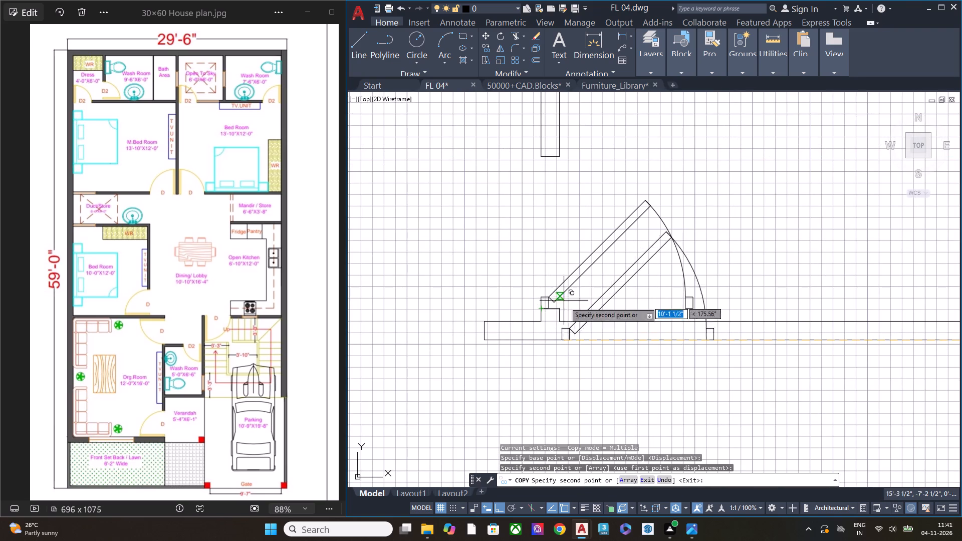
{"action": "key", "text": "Escape"}
Mirror the copied door about a horizontal axis so its leaf swings downward, erasing the source.
{"action": "left_click", "coordinate": [604, 297]}
{"action": "left_click", "coordinate": [580, 237]}
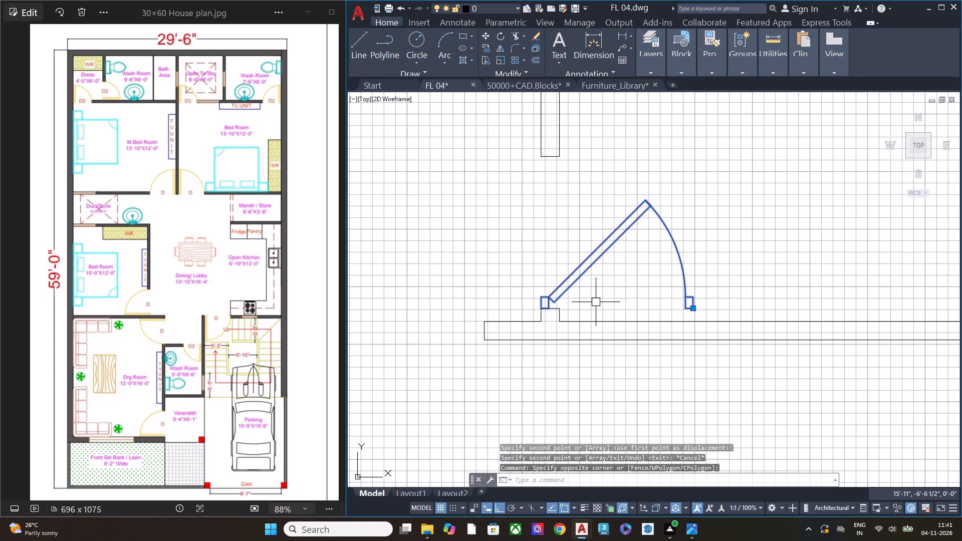
{"action": "key", "text": "m"}
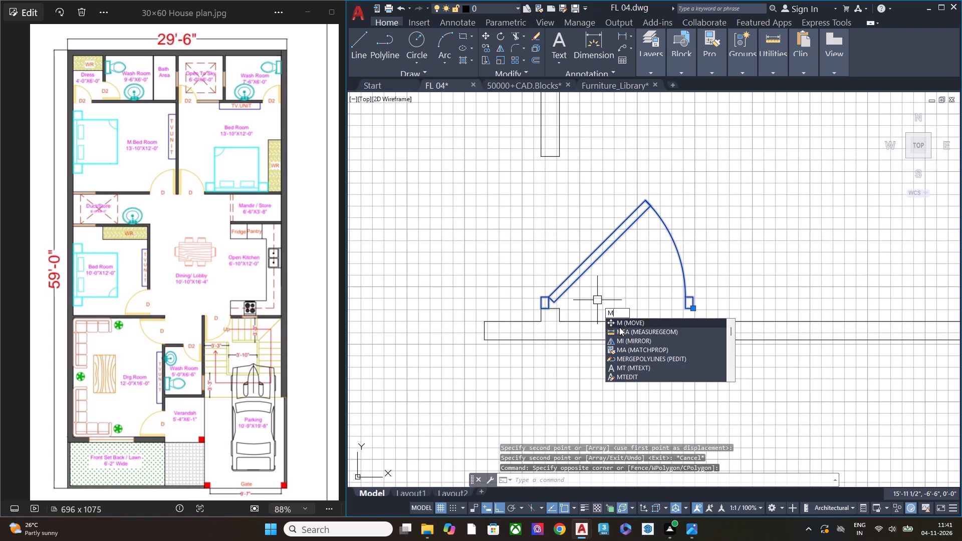
{"action": "left_click", "coordinate": [624, 340]}
{"action": "left_click", "coordinate": [602, 297]}
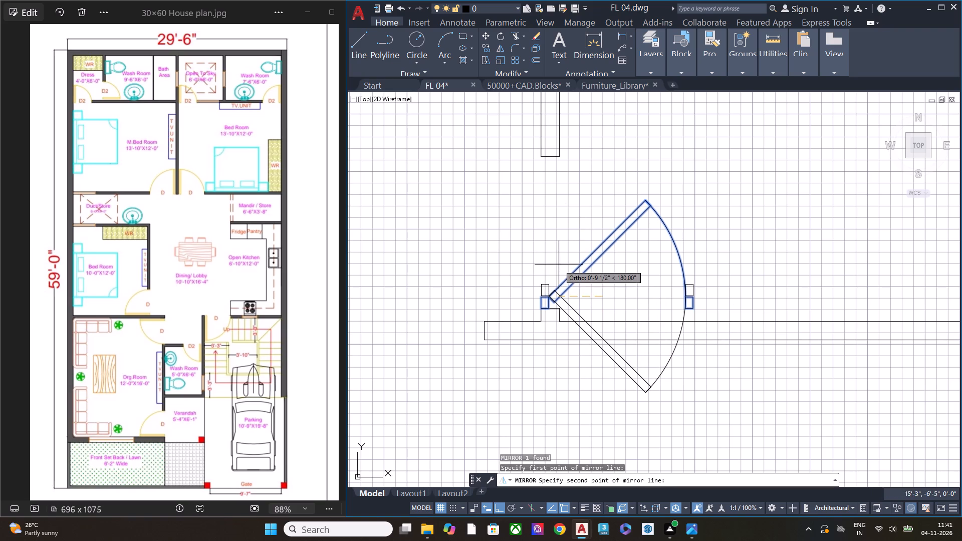
{"action": "left_click", "coordinate": [559, 265]}
{"action": "left_click_drag", "start_coordinate": [589, 291], "coordinate": [559, 265]}
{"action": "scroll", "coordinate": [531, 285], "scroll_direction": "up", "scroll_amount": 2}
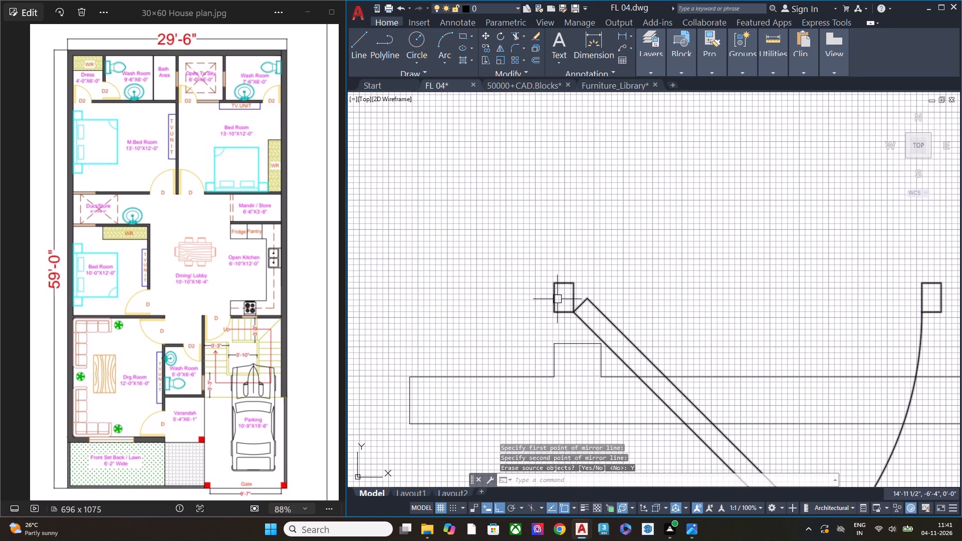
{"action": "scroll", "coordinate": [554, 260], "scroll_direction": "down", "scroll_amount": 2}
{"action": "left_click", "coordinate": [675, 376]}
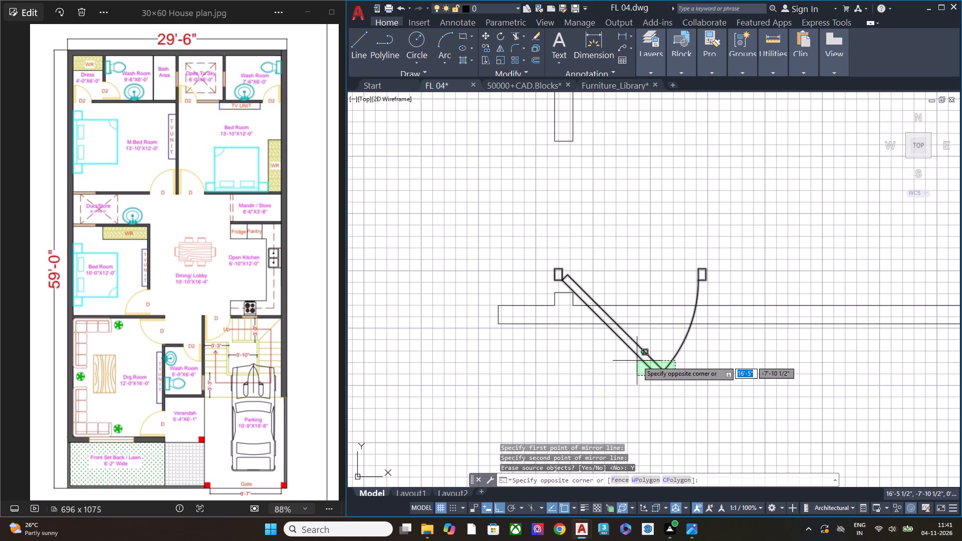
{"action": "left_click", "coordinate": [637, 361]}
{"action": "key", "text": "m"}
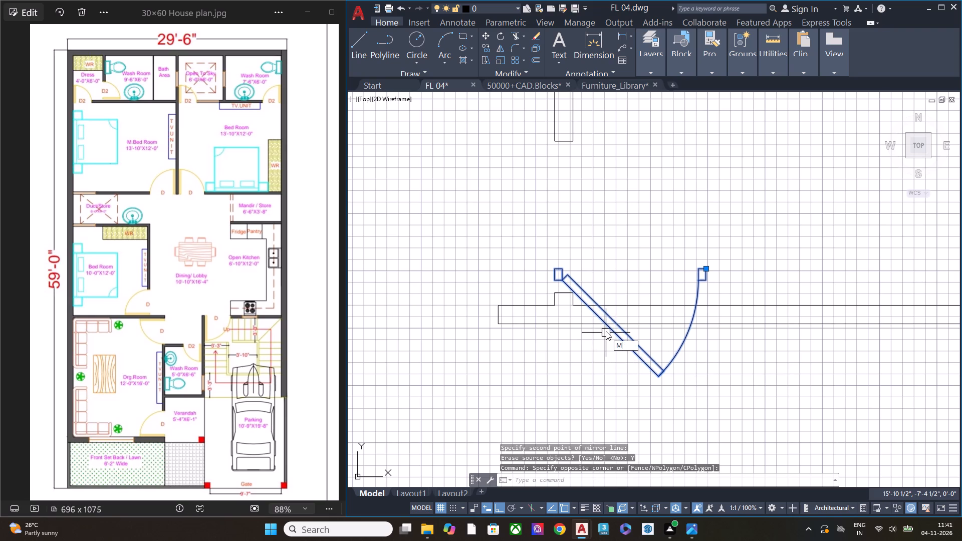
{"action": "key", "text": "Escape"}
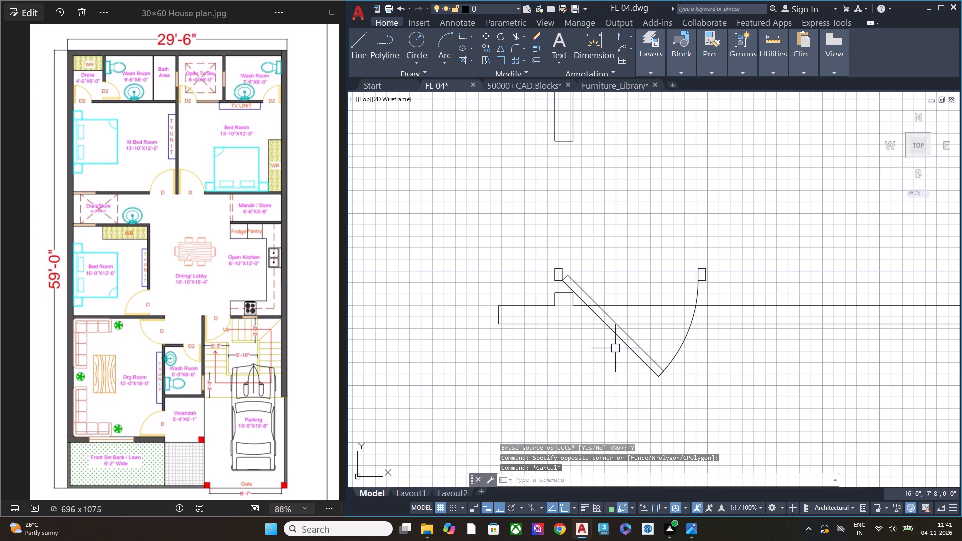
Rotate the mirrored door 90° about the outer upper corner of its hinge-side frame, into line with the dress–wash room wall.
{"action": "left_click", "coordinate": [631, 345]}
{"action": "key", "text": "r"}
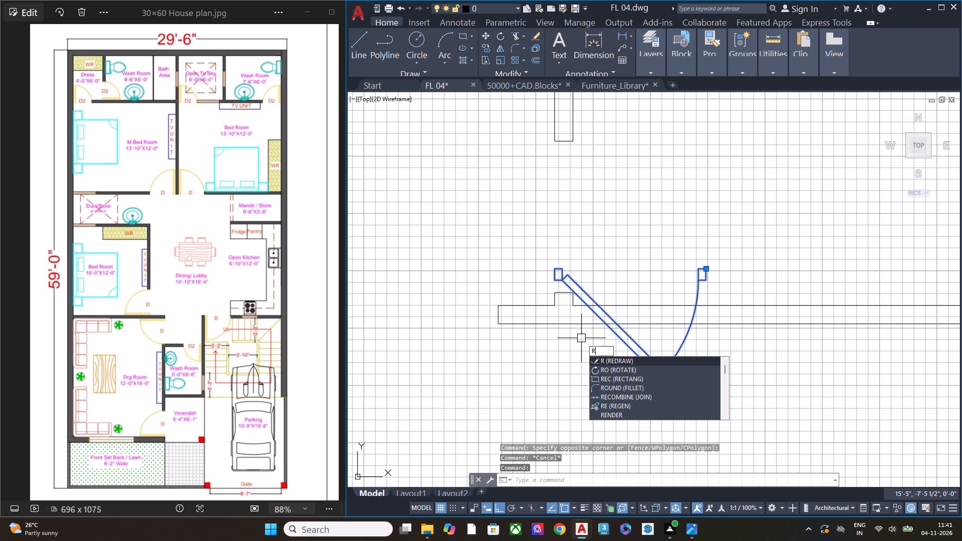
{"action": "left_click", "coordinate": [604, 369]}
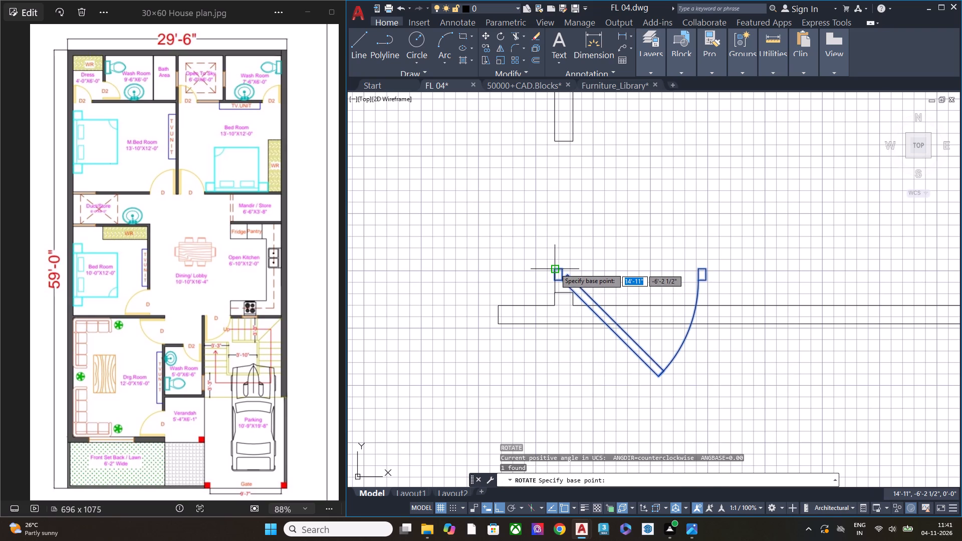
{"action": "left_click", "coordinate": [555, 268]}
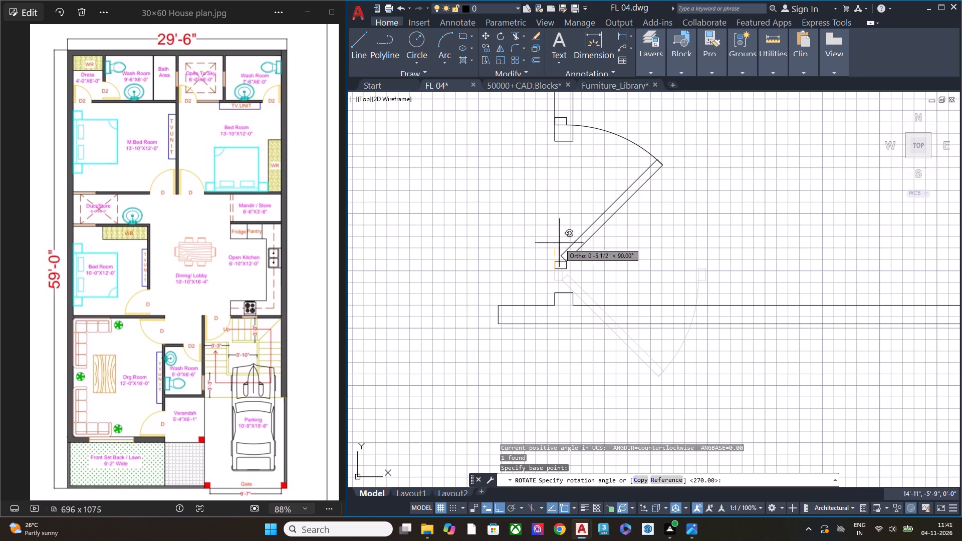
{"action": "left_click", "coordinate": [557, 240]}
{"action": "middle_click_drag", "start_coordinate": [554, 199], "coordinate": [517, 279]}
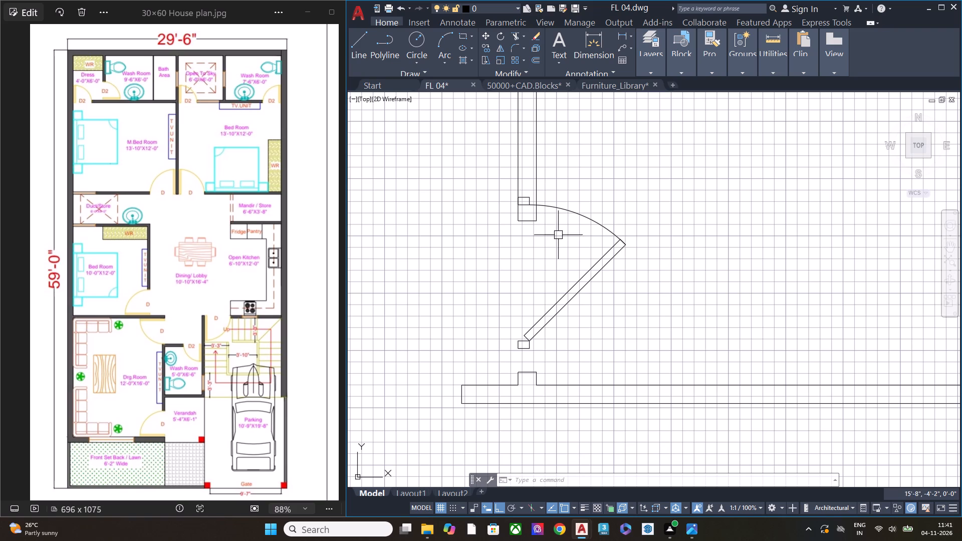
Move the rotated door down so its hinge-side frame corner sits on the corner of the dress–wash room wall stub.
{"action": "left_click_drag", "start_coordinate": [566, 350], "coordinate": [564, 335]}
{"action": "left_click", "coordinate": [538, 269]}
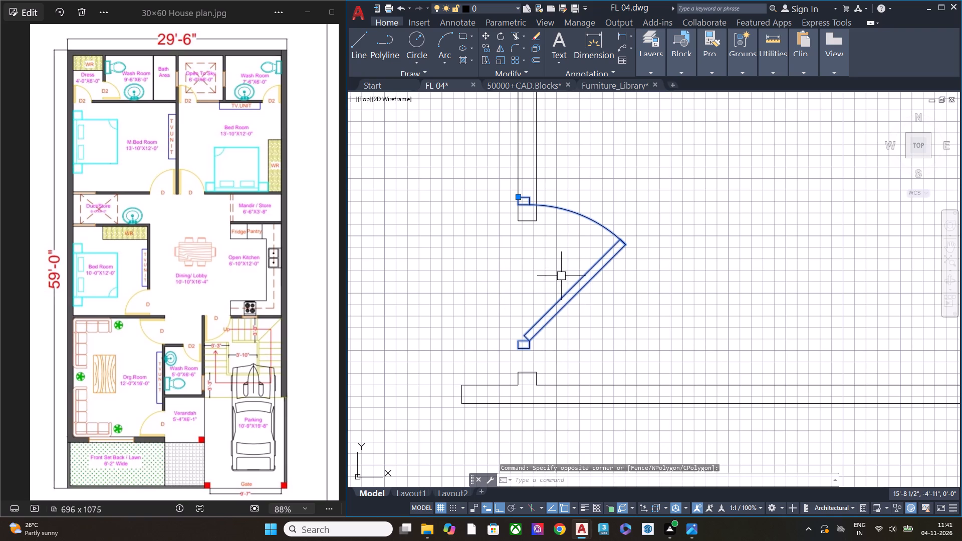
{"action": "type", "text": "M"}
{"action": "key", "text": "space"}
{"action": "scroll", "coordinate": [515, 352], "scroll_direction": "up", "scroll_amount": 3}
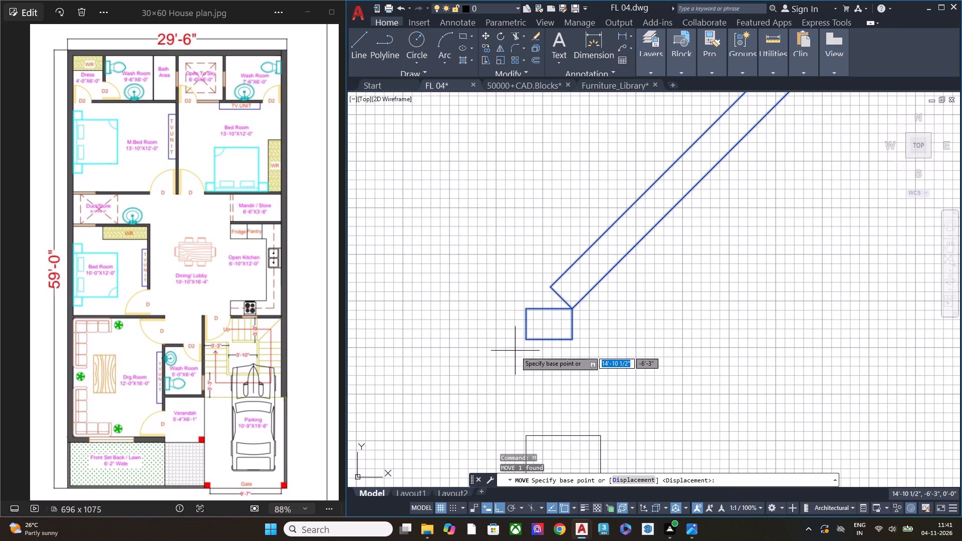
{"action": "left_click", "coordinate": [522, 339]}
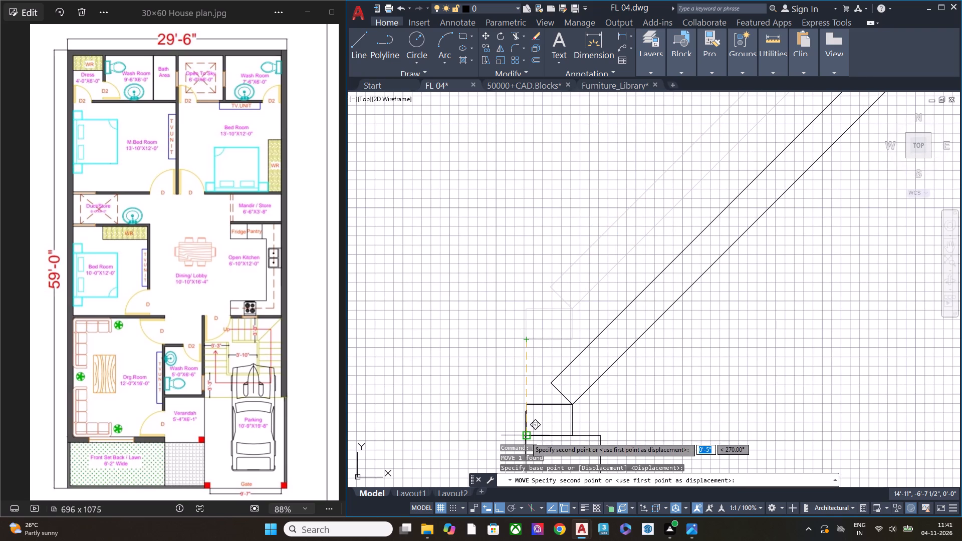
{"action": "left_click", "coordinate": [525, 437]}
{"action": "key", "text": "Escape"}
Shift the end line of the dress–wash room wall down to meet the top edge of the door frame.
{"action": "scroll", "coordinate": [512, 310], "scroll_direction": "down", "scroll_amount": 2}
{"action": "middle_click_drag", "start_coordinate": [528, 291], "coordinate": [532, 315]}
{"action": "scroll", "coordinate": [540, 147], "scroll_direction": "up", "scroll_amount": 6}
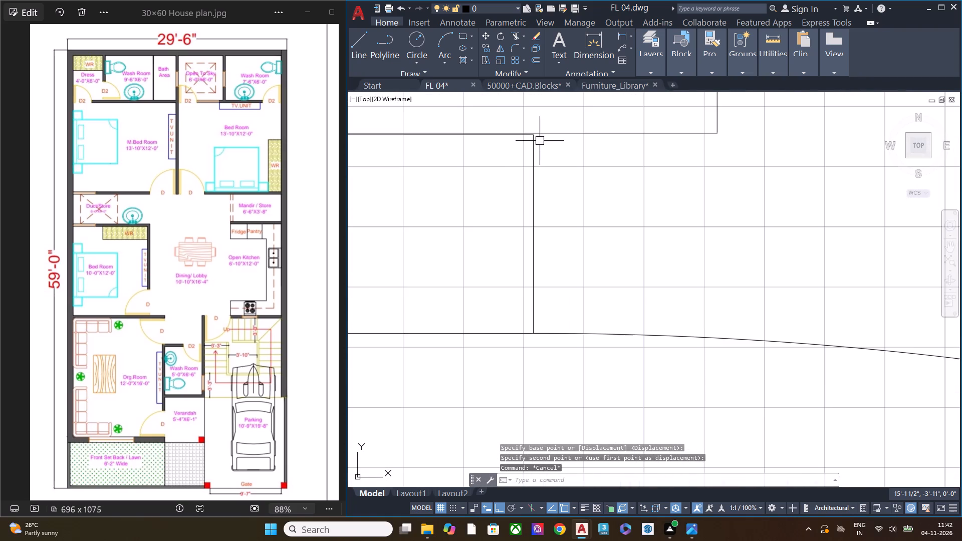
{"action": "middle_click_drag", "start_coordinate": [506, 145], "coordinate": [555, 200]}
{"action": "scroll", "coordinate": [588, 177], "scroll_direction": "up", "scroll_amount": 3}
{"action": "left_click", "coordinate": [611, 228]}
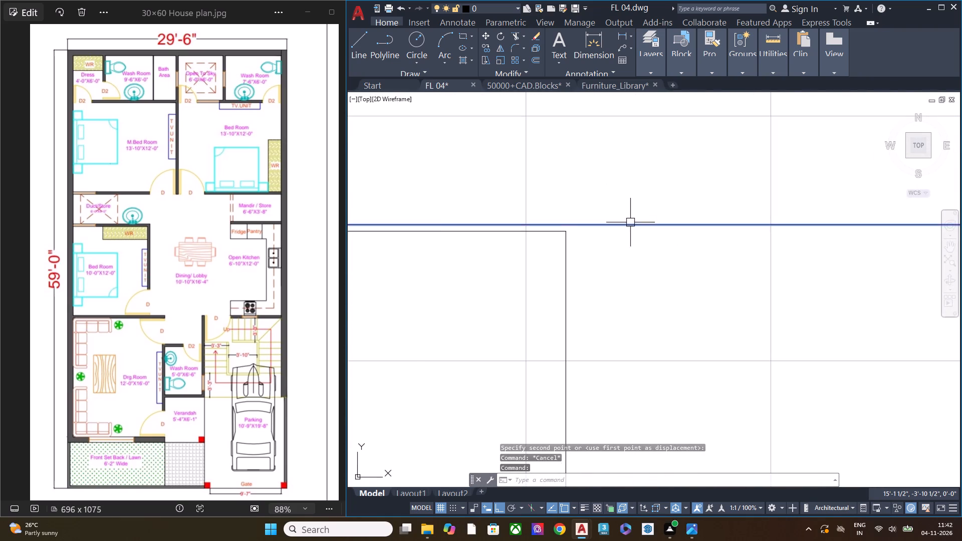
{"action": "scroll", "coordinate": [633, 222], "scroll_direction": "down", "scroll_amount": 2}
{"action": "scroll", "coordinate": [524, 219], "scroll_direction": "up", "scroll_amount": 3}
{"action": "left_click", "coordinate": [505, 239]}
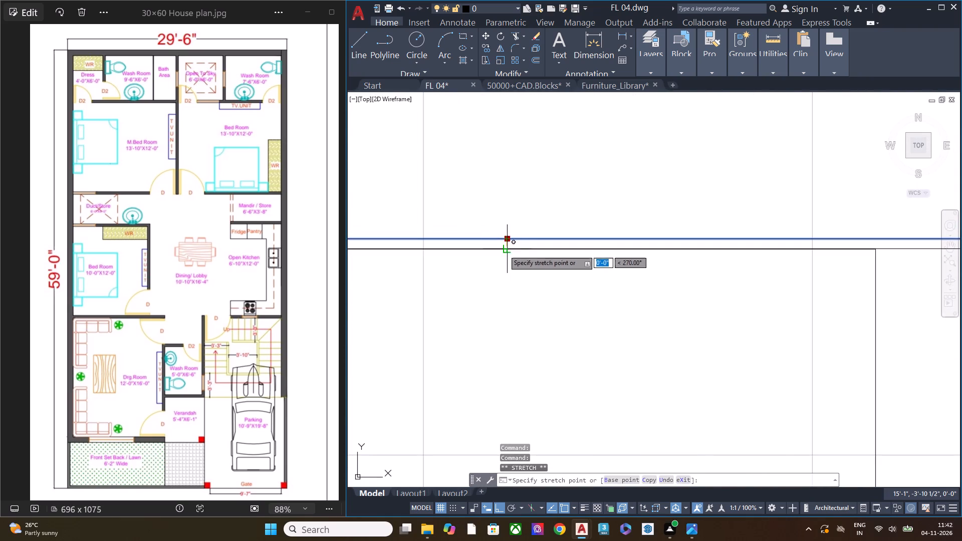
{"action": "left_click", "coordinate": [504, 250]}
{"action": "key", "text": "Escape"}
Stretch the wash-room-side line of the partition wall down to the end of its relocated end line.
{"action": "scroll", "coordinate": [502, 235], "scroll_direction": "down", "scroll_amount": 3}
{"action": "middle_click_drag", "start_coordinate": [654, 240], "coordinate": [519, 272]}
{"action": "scroll", "coordinate": [682, 258], "scroll_direction": "up", "scroll_amount": 2}
{"action": "scroll", "coordinate": [732, 257], "scroll_direction": "down", "scroll_amount": 1}
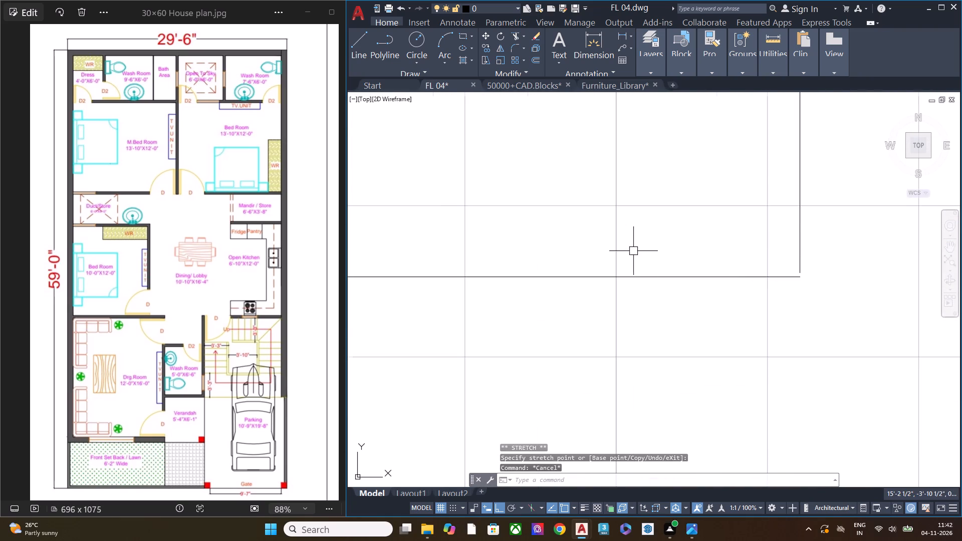
{"action": "scroll", "coordinate": [632, 251], "scroll_direction": "down", "scroll_amount": 3}
{"action": "scroll", "coordinate": [671, 248], "scroll_direction": "up", "scroll_amount": 3}
{"action": "scroll", "coordinate": [671, 248], "scroll_direction": "down", "scroll_amount": 2}
{"action": "scroll", "coordinate": [671, 248], "scroll_direction": "up", "scroll_amount": 1}
{"action": "left_click", "coordinate": [679, 253]}
{"action": "scroll", "coordinate": [679, 273], "scroll_direction": "up", "scroll_amount": 2}
{"action": "scroll", "coordinate": [679, 273], "scroll_direction": "down", "scroll_amount": 1}
{"action": "scroll", "coordinate": [679, 273], "scroll_direction": "up", "scroll_amount": 1}
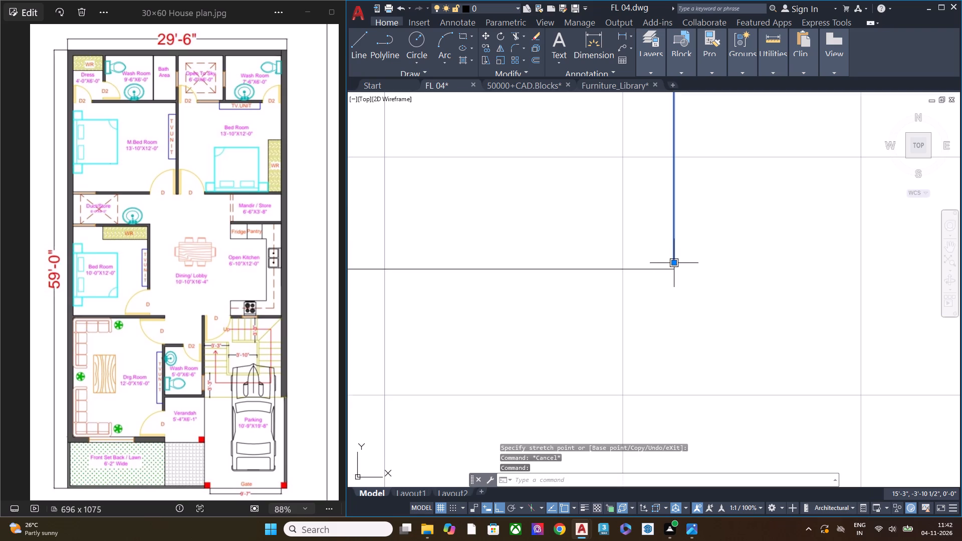
{"action": "scroll", "coordinate": [672, 261], "scroll_direction": "up", "scroll_amount": 1}
{"action": "scroll", "coordinate": [672, 261], "scroll_direction": "down", "scroll_amount": 1}
{"action": "scroll", "coordinate": [672, 261], "scroll_direction": "up", "scroll_amount": 2}
{"action": "scroll", "coordinate": [672, 261], "scroll_direction": "down", "scroll_amount": 1}
{"action": "left_click", "coordinate": [672, 261]}
{"action": "left_click", "coordinate": [674, 272]}
{"action": "scroll", "coordinate": [699, 255], "scroll_direction": "down", "scroll_amount": 4}
{"action": "scroll", "coordinate": [713, 264], "scroll_direction": "up", "scroll_amount": 1}
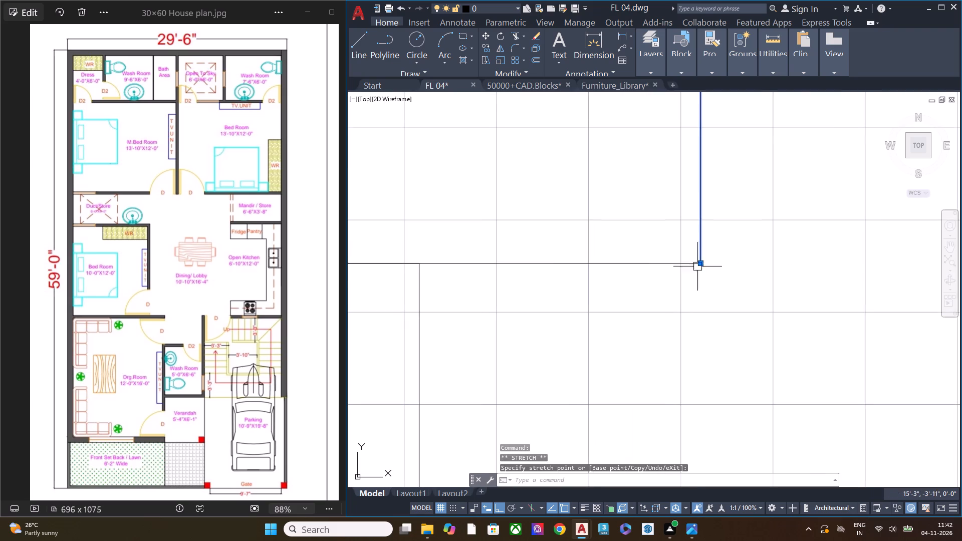
Extend the dress-side line of the partition wall down to the wall's end line at the door frame.
{"action": "scroll", "coordinate": [492, 259], "scroll_direction": "down", "scroll_amount": 3}
{"action": "middle_click_drag", "start_coordinate": [486, 238], "coordinate": [604, 239]}
{"action": "scroll", "coordinate": [440, 269], "scroll_direction": "up", "scroll_amount": 1}
{"action": "scroll", "coordinate": [440, 269], "scroll_direction": "down", "scroll_amount": 1}
{"action": "scroll", "coordinate": [440, 268], "scroll_direction": "up", "scroll_amount": 4}
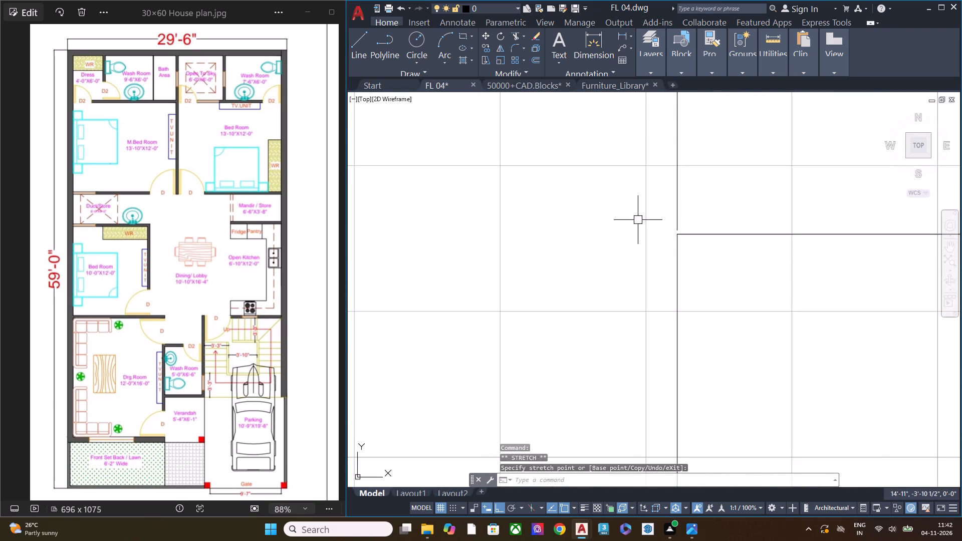
{"action": "scroll", "coordinate": [679, 218], "scroll_direction": "up", "scroll_amount": 4}
{"action": "key", "text": "Escape"}
{"action": "key", "text": "e"}
{"action": "type", "text": "X"}
{"action": "key", "text": "space"}
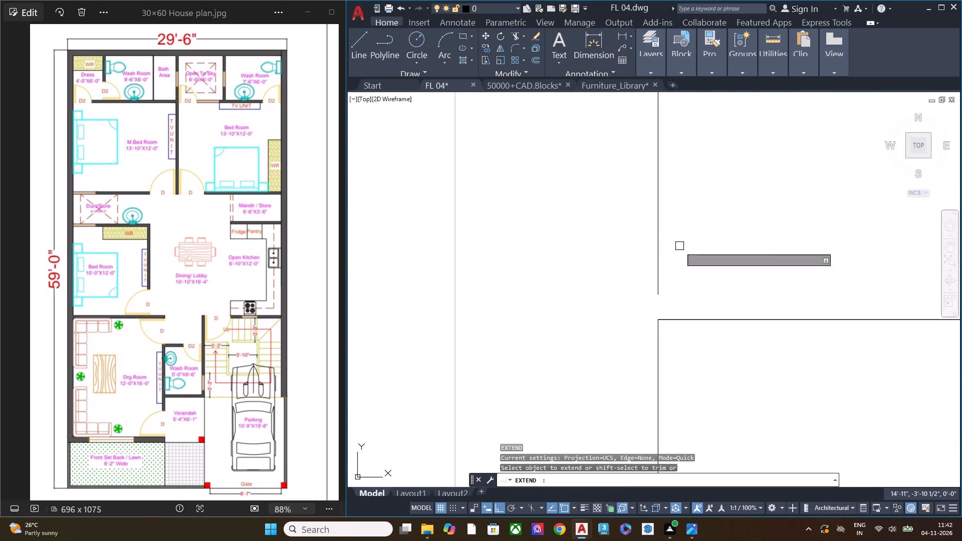
{"action": "left_click", "coordinate": [680, 247]}
{"action": "left_click", "coordinate": [627, 243]}
{"action": "key", "text": "Escape"}
Inspect the fitted dress–wash room door frame and the surrounding upper-room walls and openings.
{"action": "scroll", "coordinate": [525, 238], "scroll_direction": "down", "scroll_amount": 3}
{"action": "scroll", "coordinate": [520, 238], "scroll_direction": "up", "scroll_amount": 1}
{"action": "scroll", "coordinate": [520, 238], "scroll_direction": "down", "scroll_amount": 5}
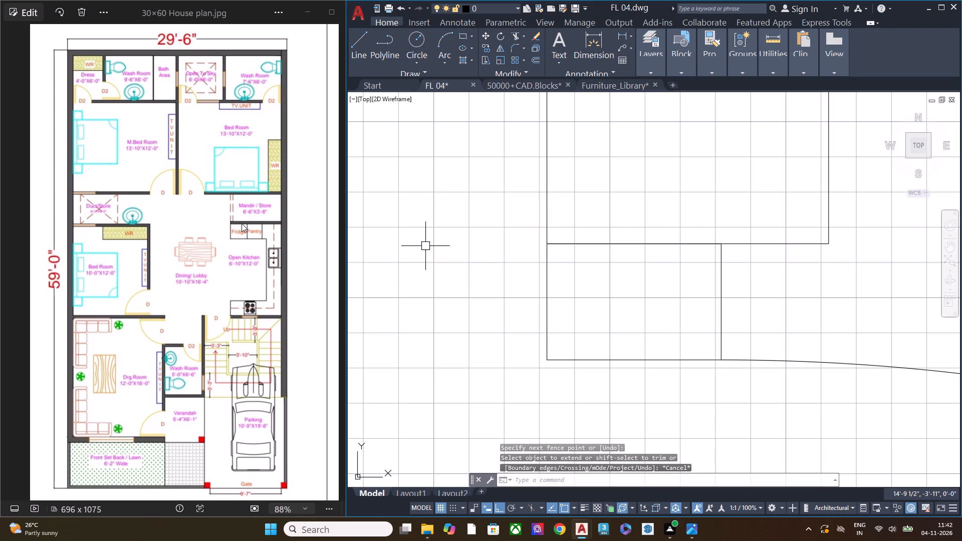
{"action": "scroll", "coordinate": [543, 243], "scroll_direction": "down", "scroll_amount": 2}
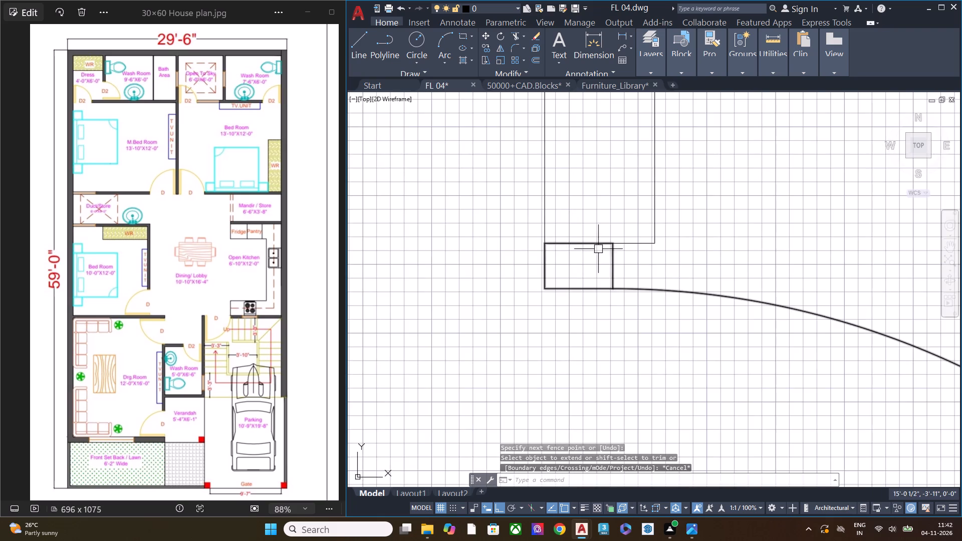
{"action": "middle_click_drag", "start_coordinate": [640, 283], "coordinate": [493, 330]}
{"action": "scroll", "coordinate": [514, 273], "scroll_direction": "down", "scroll_amount": 6}
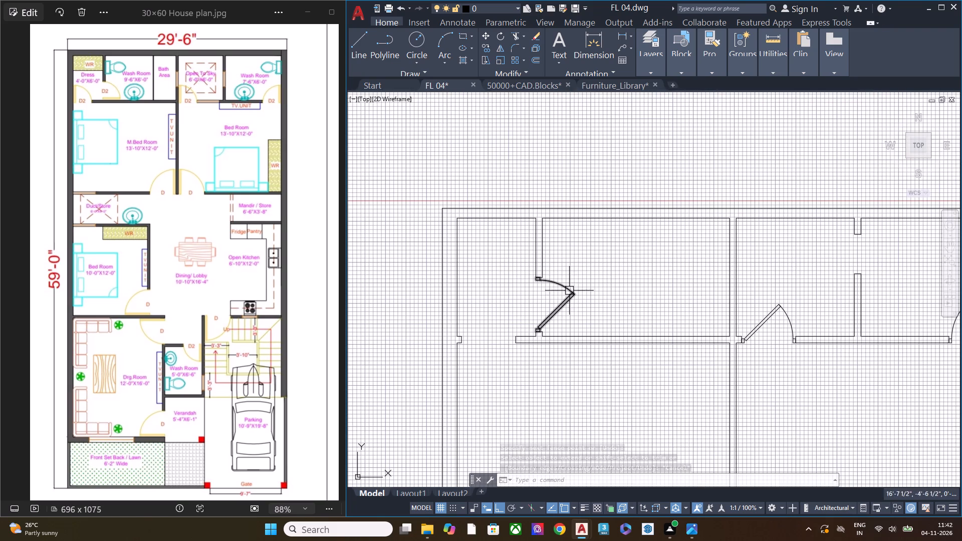
{"action": "middle_click_drag", "start_coordinate": [528, 361], "coordinate": [517, 273]}
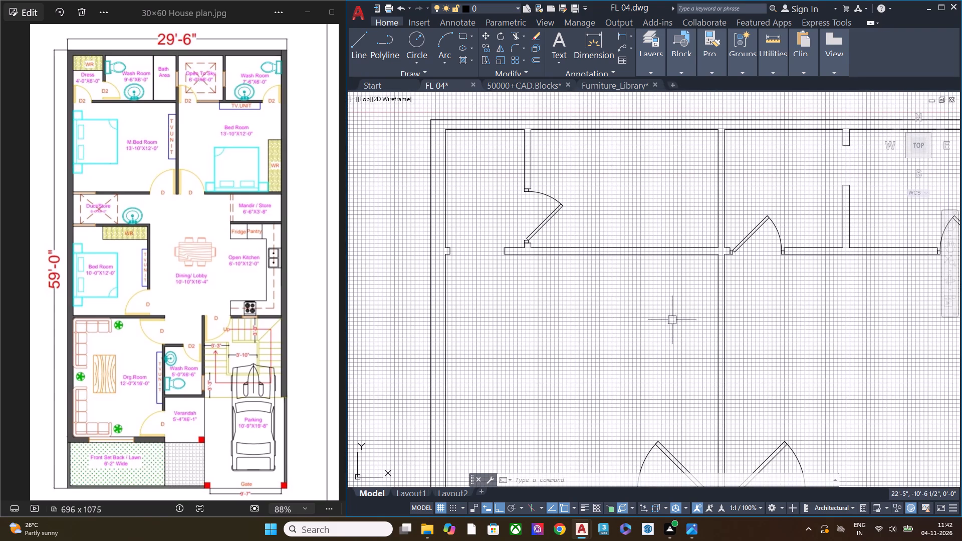
Inspect the doors fitted in the upper rooms and the door openings remaining around the drawing room and lower wash room.
{"action": "middle_click_drag", "start_coordinate": [672, 320], "coordinate": [530, 311]}
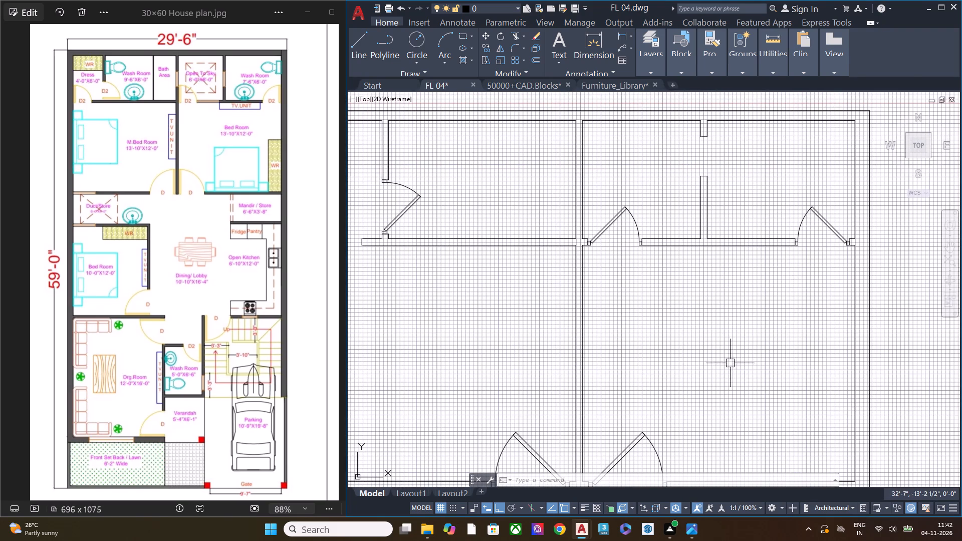
{"action": "middle_click_drag", "start_coordinate": [564, 330], "coordinate": [649, 344]}
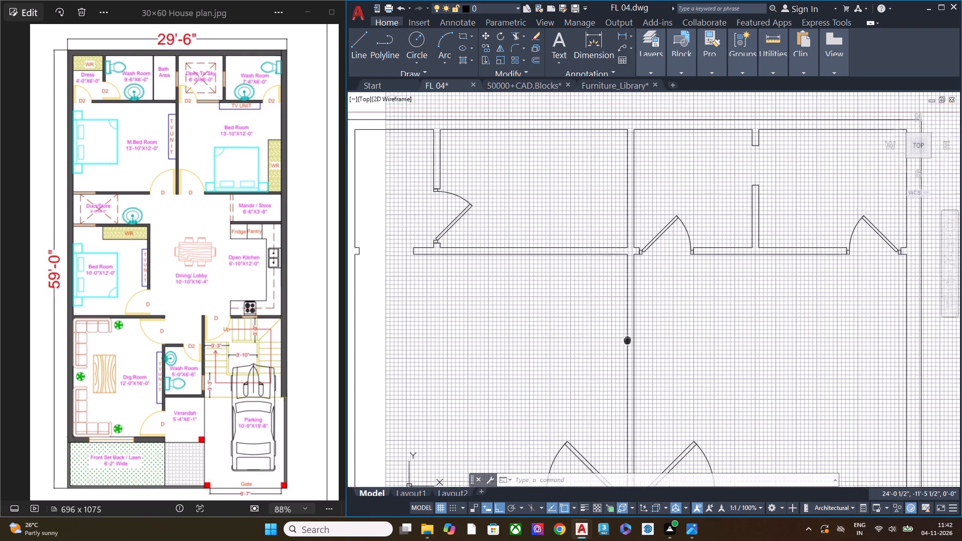
{"action": "middle_click_drag", "start_coordinate": [649, 344], "coordinate": [842, 383]}
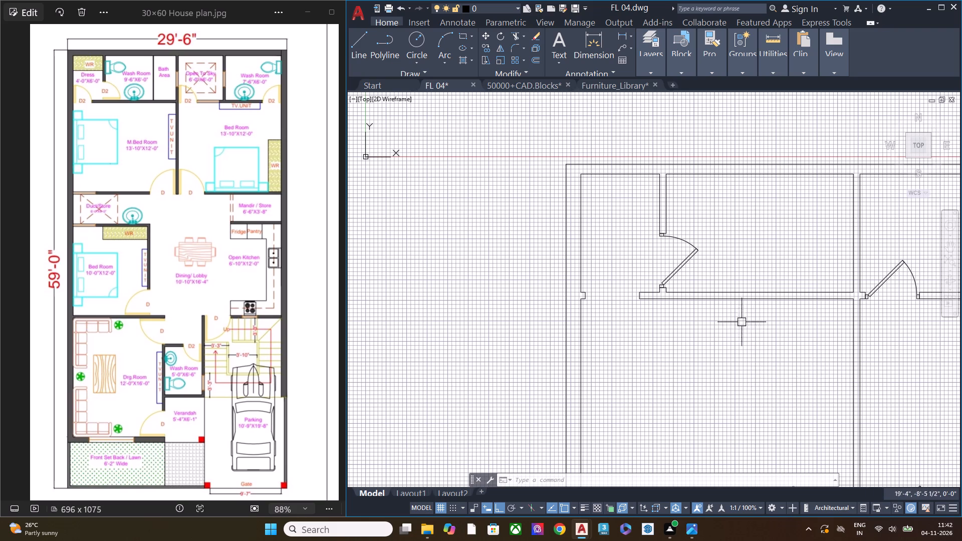
{"action": "scroll", "coordinate": [558, 296], "scroll_direction": "down", "scroll_amount": 1}
{"action": "scroll", "coordinate": [658, 344], "scroll_direction": "down", "scroll_amount": 1}
{"action": "middle_click_drag", "start_coordinate": [680, 393], "coordinate": [579, 319]}
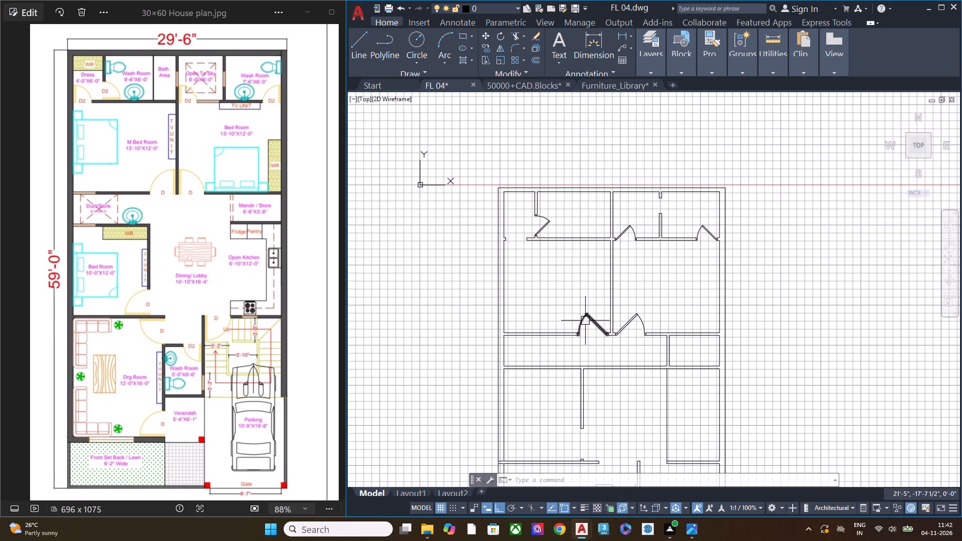
{"action": "middle_click_drag", "start_coordinate": [662, 365], "coordinate": [647, 310]}
{"action": "scroll", "coordinate": [647, 310], "scroll_direction": "down", "scroll_amount": 1}
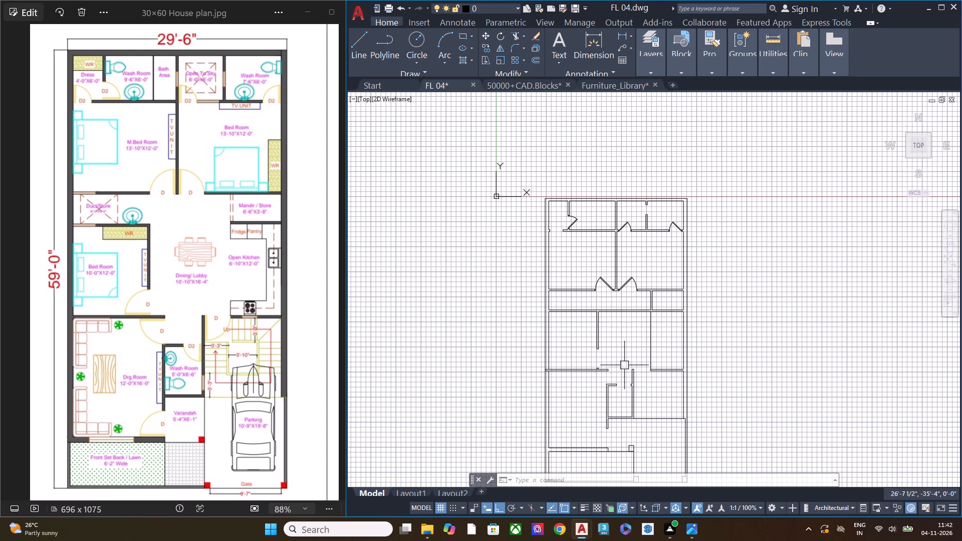
{"action": "middle_click_drag", "start_coordinate": [645, 365], "coordinate": [634, 281]}
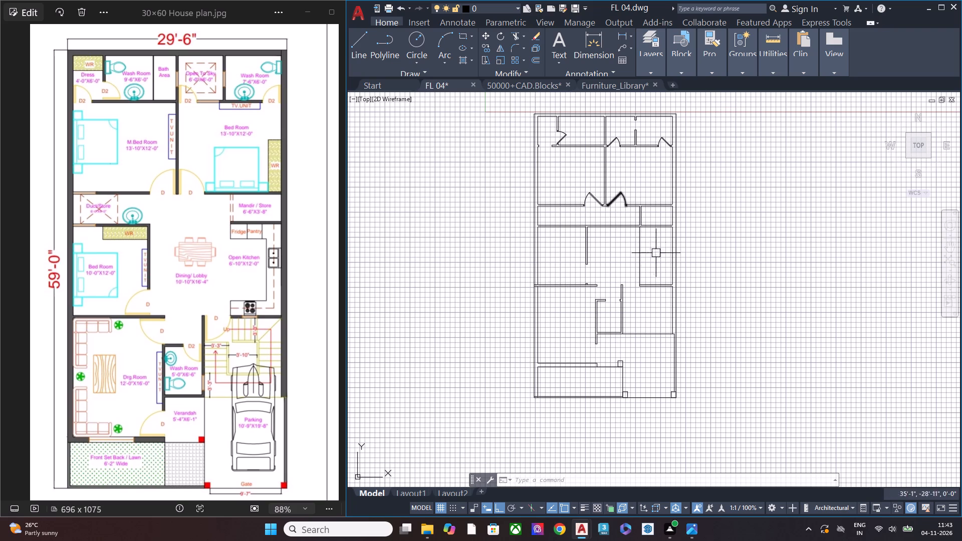
{"action": "scroll", "coordinate": [585, 368], "scroll_direction": "down", "scroll_amount": 1}
{"action": "middle_click_drag", "start_coordinate": [585, 368], "coordinate": [572, 339]}
{"action": "scroll", "coordinate": [590, 288], "scroll_direction": "up", "scroll_amount": 1}
{"action": "scroll", "coordinate": [590, 288], "scroll_direction": "down", "scroll_amount": 1}
{"action": "scroll", "coordinate": [590, 288], "scroll_direction": "up", "scroll_amount": 1}
{"action": "scroll", "coordinate": [590, 288], "scroll_direction": "down", "scroll_amount": 2}
{"action": "scroll", "coordinate": [590, 288], "scroll_direction": "up", "scroll_amount": 4}
{"action": "scroll", "coordinate": [568, 297], "scroll_direction": "down", "scroll_amount": 1}
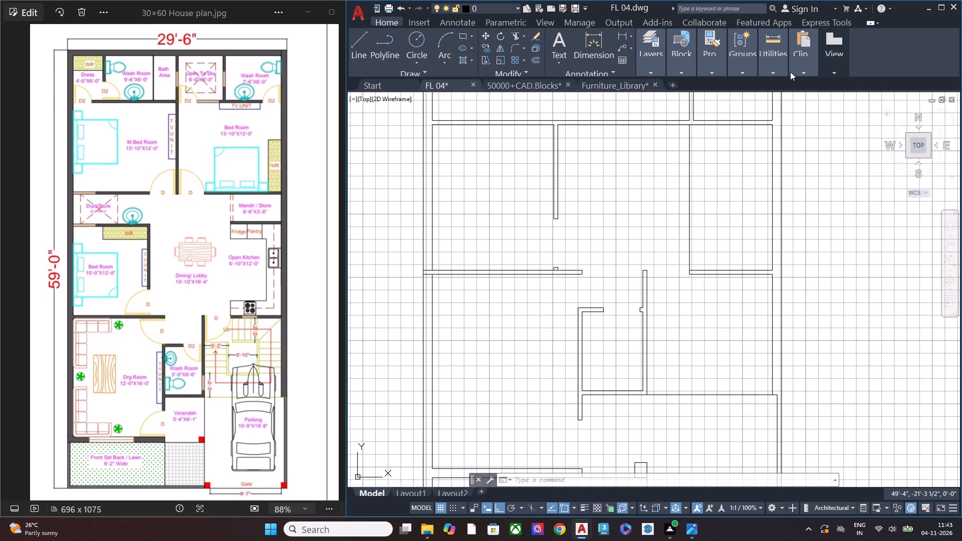
Measure the gap from the end of the wall above the drawing room down to the lower wash room's top wall.
{"action": "left_click", "coordinate": [767, 75]}
{"action": "left_click", "coordinate": [786, 113]}
{"action": "left_click", "coordinate": [793, 148]}
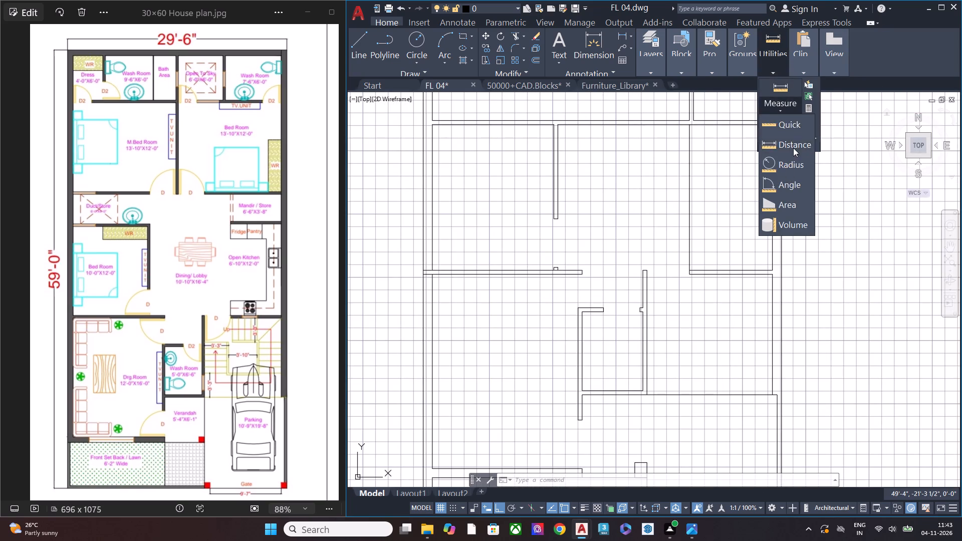
{"action": "scroll", "coordinate": [591, 308], "scroll_direction": "up", "scroll_amount": 2}
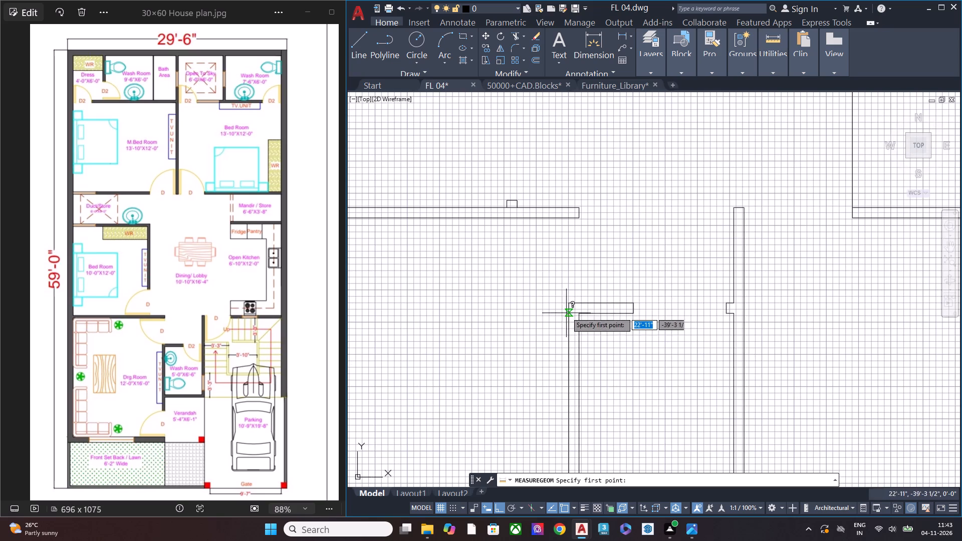
{"action": "left_click", "coordinate": [576, 219]}
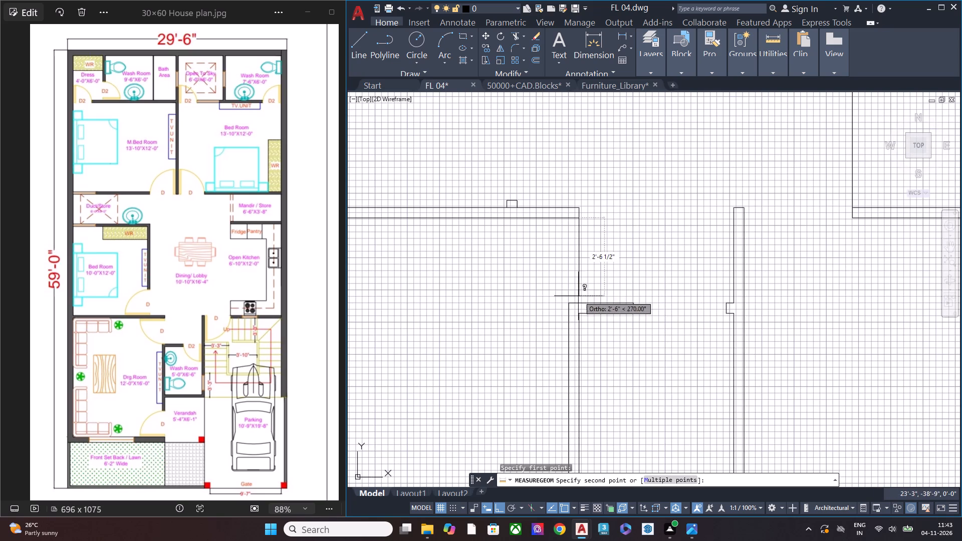
{"action": "key", "text": "Escape"}
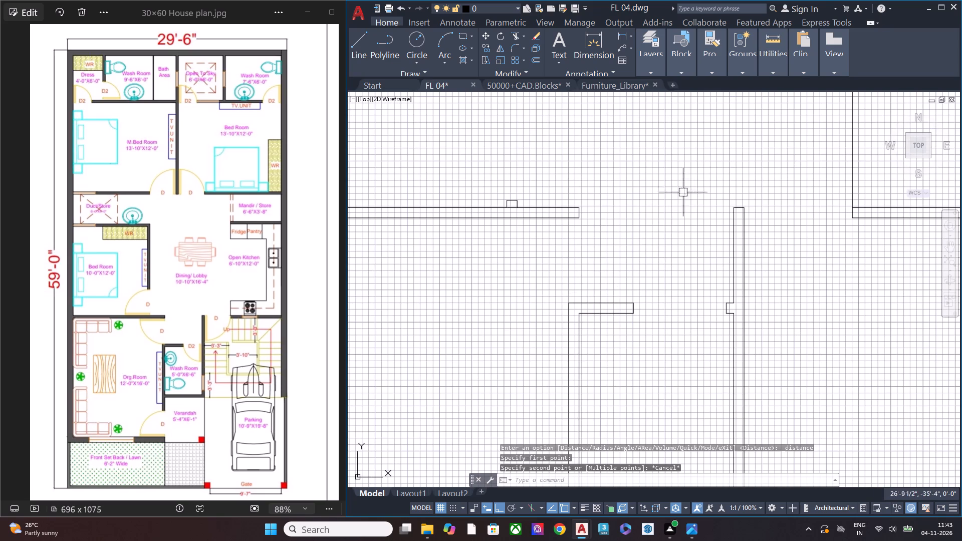
Copy the dress–wash room door straight down into the drawing room area, just below its top wall.
{"action": "scroll", "coordinate": [669, 222], "scroll_direction": "down", "scroll_amount": 3}
{"action": "middle_click_drag", "start_coordinate": [635, 201], "coordinate": [647, 313]}
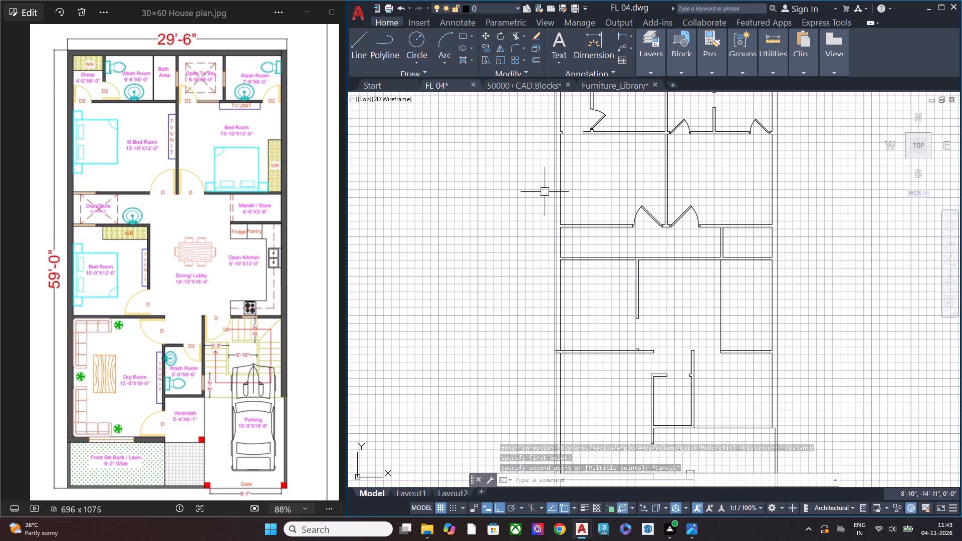
{"action": "scroll", "coordinate": [578, 208], "scroll_direction": "up", "scroll_amount": 2}
{"action": "scroll", "coordinate": [684, 235], "scroll_direction": "up", "scroll_amount": 1}
{"action": "scroll", "coordinate": [684, 246], "scroll_direction": "down", "scroll_amount": 1}
{"action": "middle_click_drag", "start_coordinate": [659, 207], "coordinate": [694, 392]}
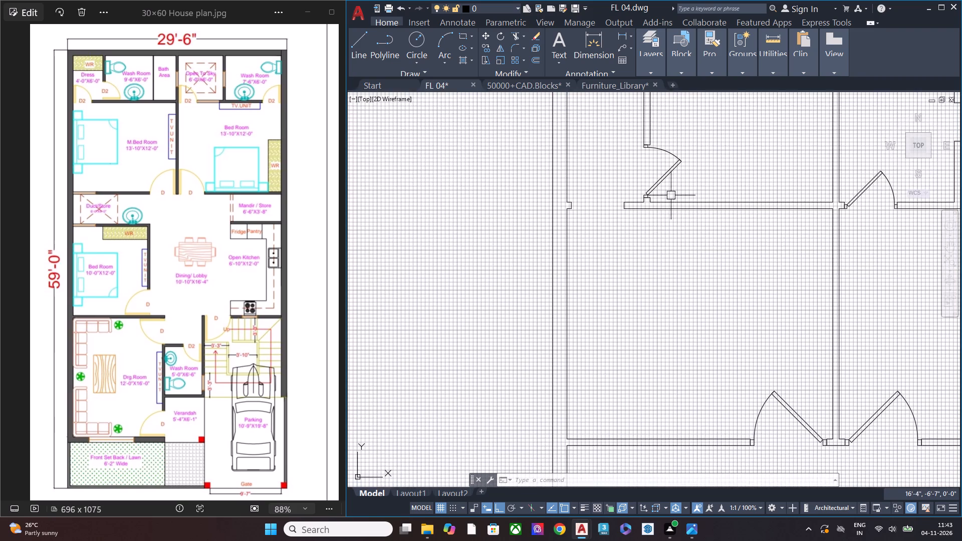
{"action": "scroll", "coordinate": [672, 188], "scroll_direction": "up", "scroll_amount": 2}
{"action": "left_click", "coordinate": [681, 188]}
{"action": "left_click", "coordinate": [631, 151]}
{"action": "scroll", "coordinate": [695, 220], "scroll_direction": "down", "scroll_amount": 2}
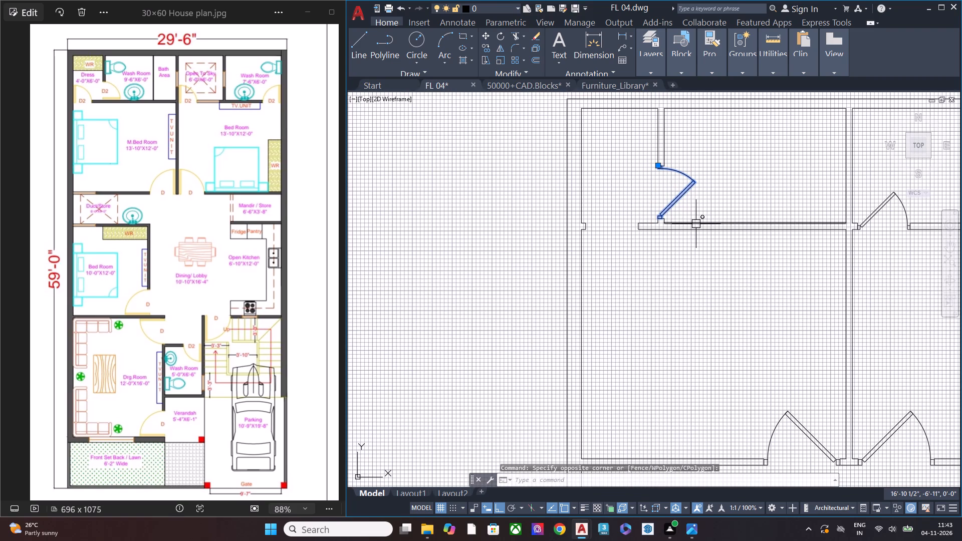
{"action": "key", "text": "c"}
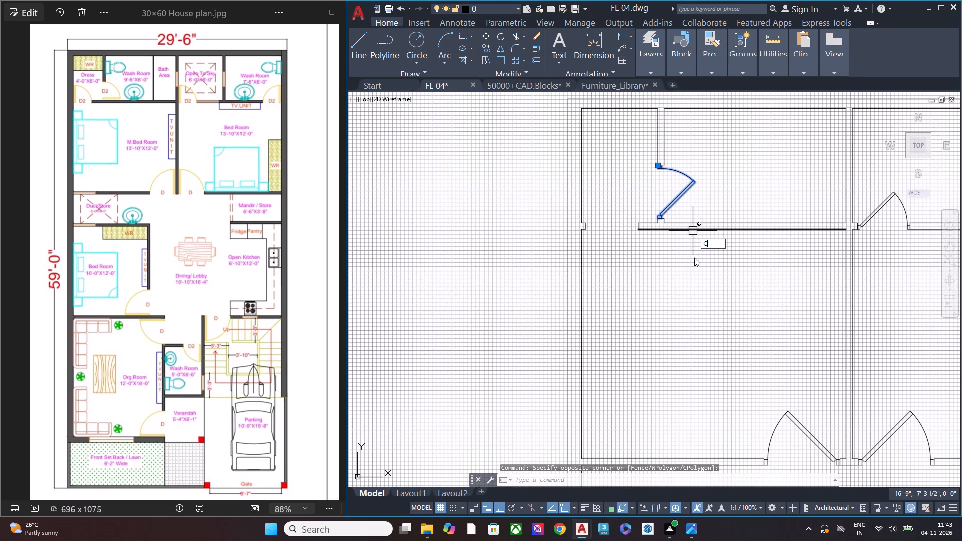
{"action": "left_click", "coordinate": [724, 263]}
{"action": "scroll", "coordinate": [657, 164], "scroll_direction": "up", "scroll_amount": 3}
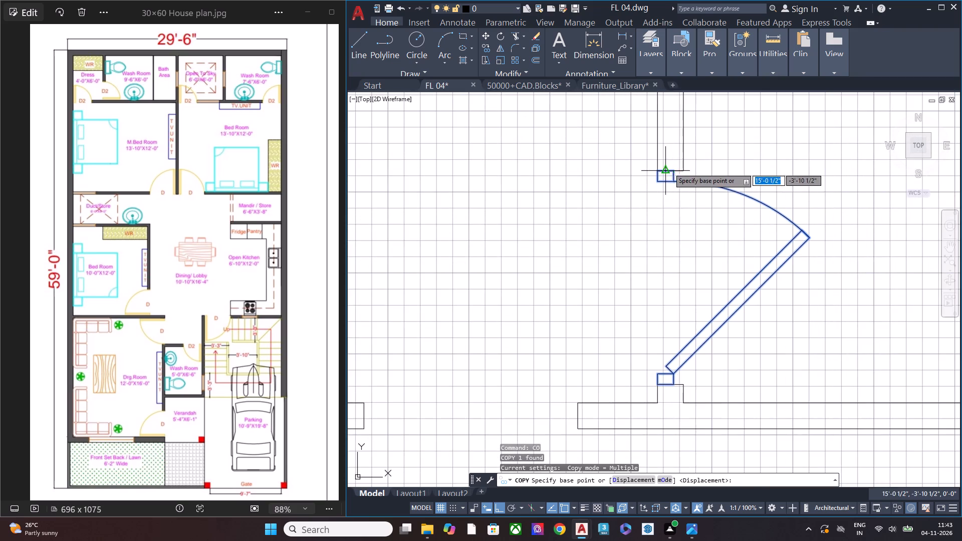
{"action": "left_click", "coordinate": [677, 171]}
{"action": "scroll", "coordinate": [627, 216], "scroll_direction": "down", "scroll_amount": 8}
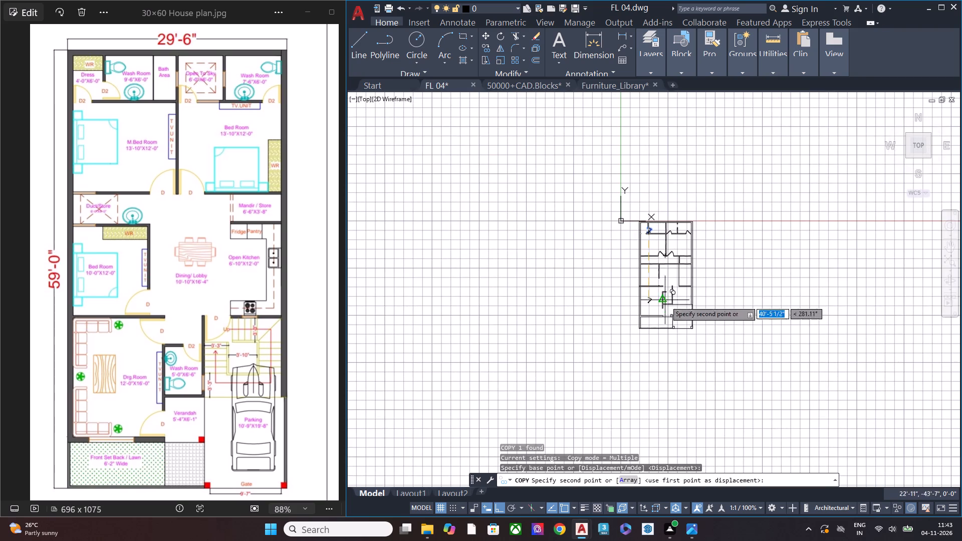
{"action": "scroll", "coordinate": [671, 304], "scroll_direction": "up", "scroll_amount": 6}
{"action": "scroll", "coordinate": [672, 303], "scroll_direction": "down", "scroll_amount": 1}
{"action": "scroll", "coordinate": [672, 303], "scroll_direction": "up", "scroll_amount": 2}
{"action": "scroll", "coordinate": [657, 266], "scroll_direction": "down", "scroll_amount": 3}
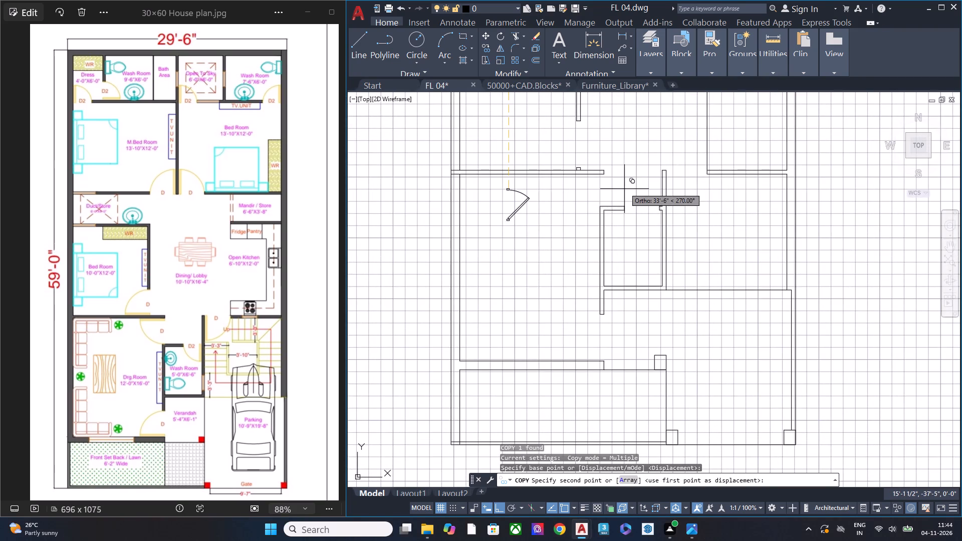
{"action": "left_click", "coordinate": [631, 176]}
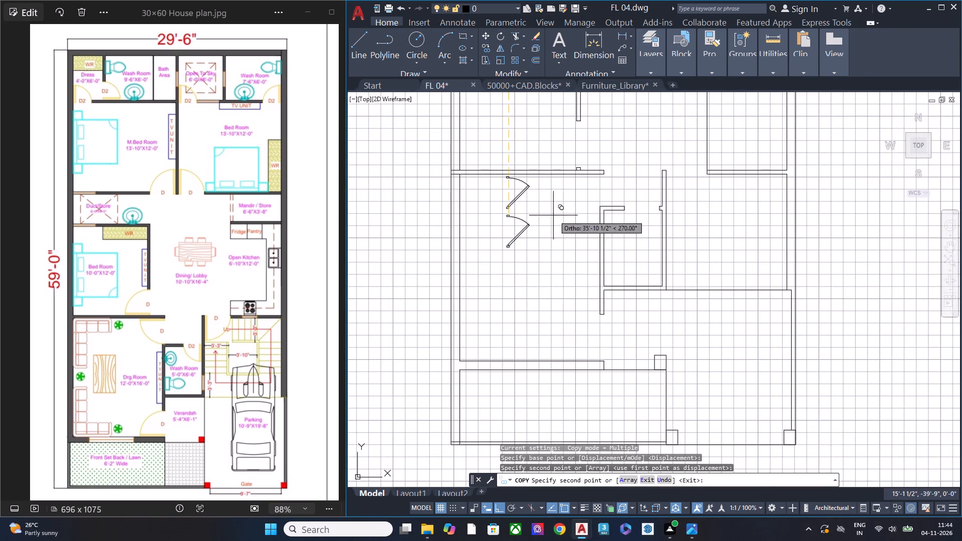
{"action": "key", "text": "Escape"}
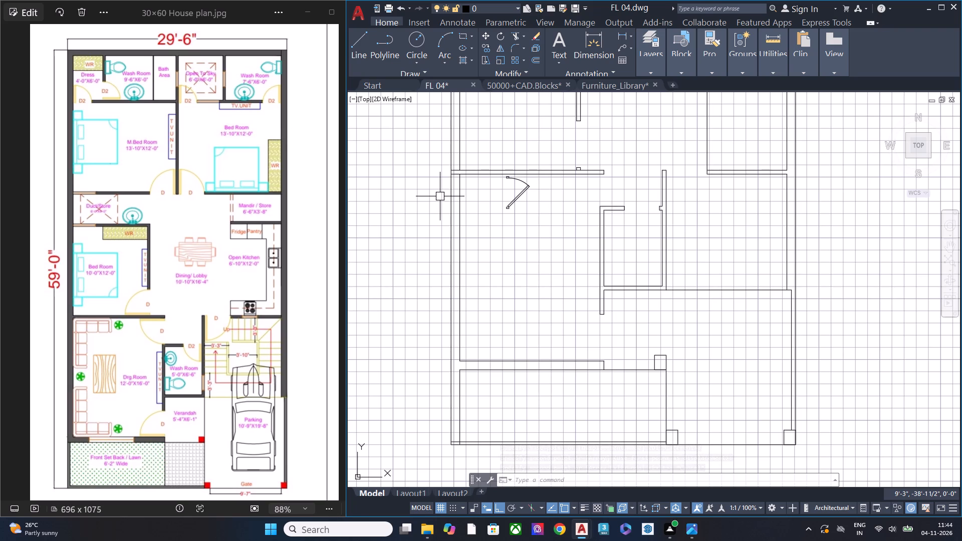
Rotate the copied door in the drawing room by 180 degrees about a point just below it.
{"action": "scroll", "coordinate": [520, 185], "scroll_direction": "up", "scroll_amount": 1}
{"action": "scroll", "coordinate": [525, 186], "scroll_direction": "down", "scroll_amount": 1}
{"action": "scroll", "coordinate": [556, 191], "scroll_direction": "up", "scroll_amount": 2}
{"action": "left_click", "coordinate": [499, 235]}
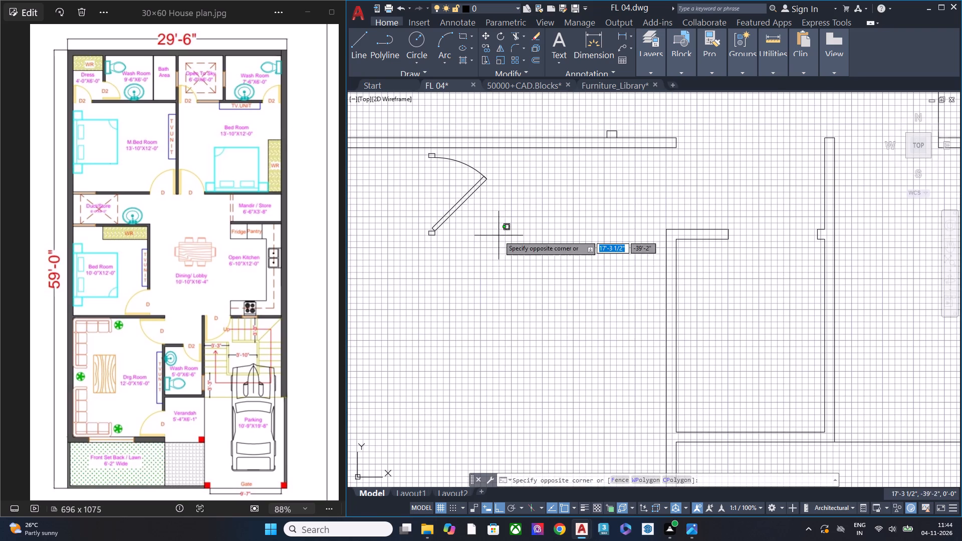
{"action": "left_click", "coordinate": [447, 182]}
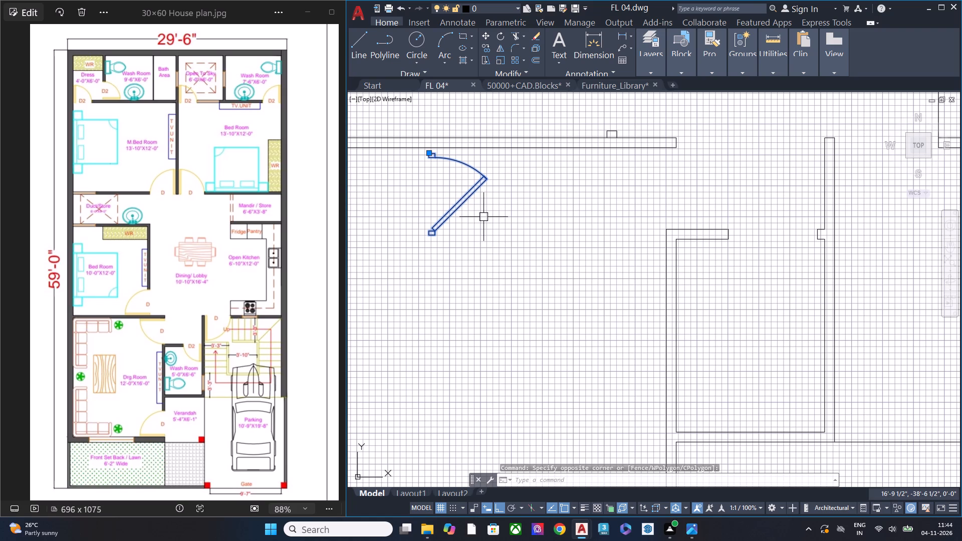
{"action": "key", "text": "r"}
{"action": "left_click", "coordinate": [519, 249]}
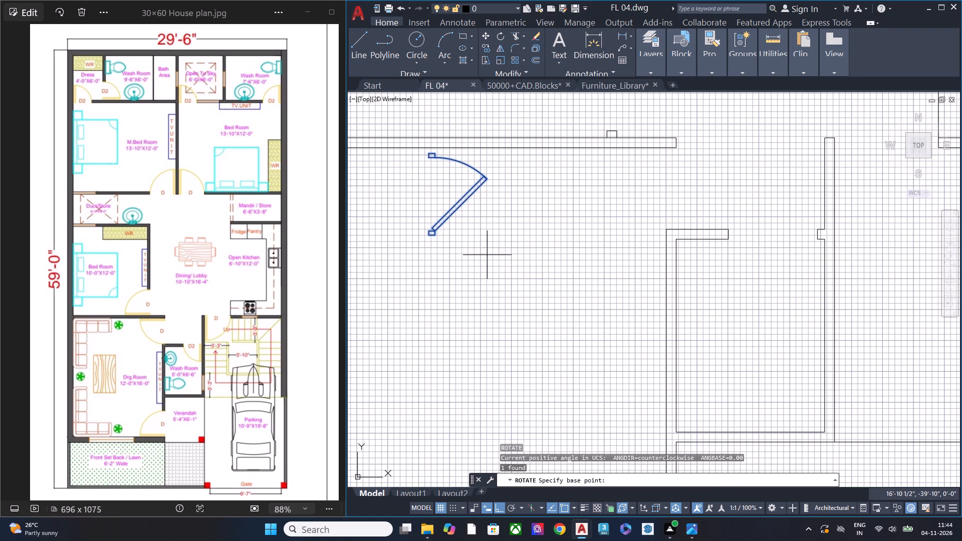
{"action": "left_click", "coordinate": [487, 255]}
{"action": "left_click", "coordinate": [451, 233]}
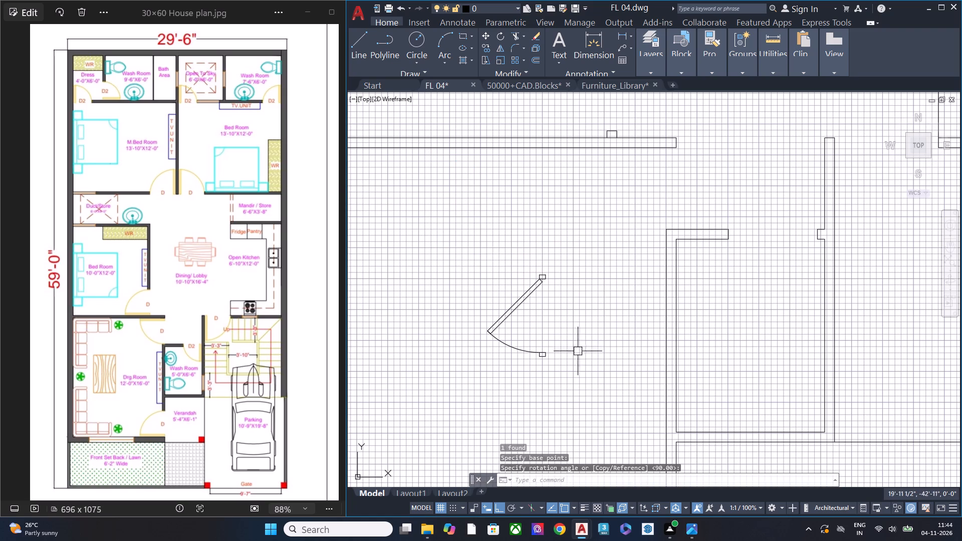
Mirror the rotated door about a vertical line beside its frame, erasing the source so it opens toward the lower wash room.
{"action": "left_click_drag", "start_coordinate": [576, 368], "coordinate": [554, 346]}
{"action": "left_click", "coordinate": [505, 252]}
{"action": "key", "text": "m"}
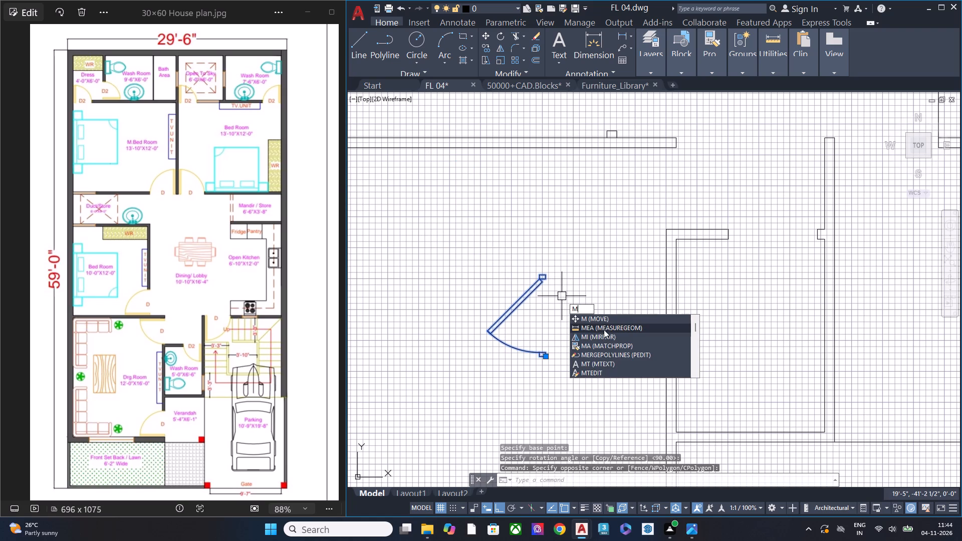
{"action": "left_click", "coordinate": [607, 334]}
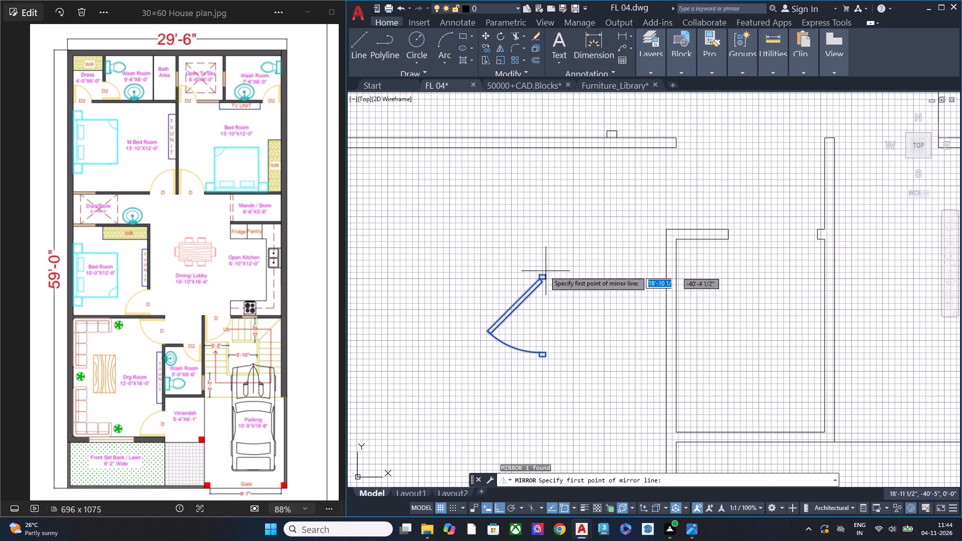
{"action": "left_click", "coordinate": [552, 273]}
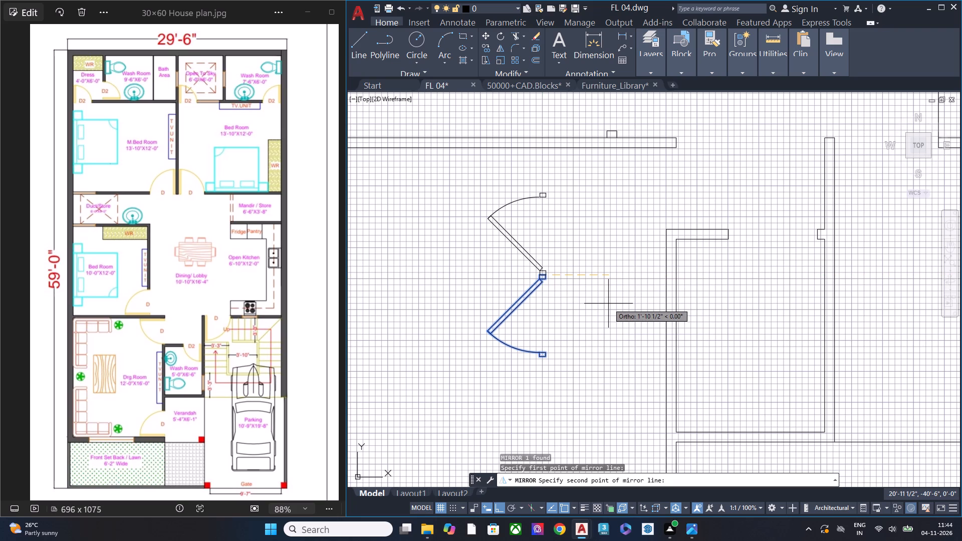
{"action": "left_click", "coordinate": [613, 375]}
{"action": "left_click_drag", "start_coordinate": [632, 397], "coordinate": [613, 375]}
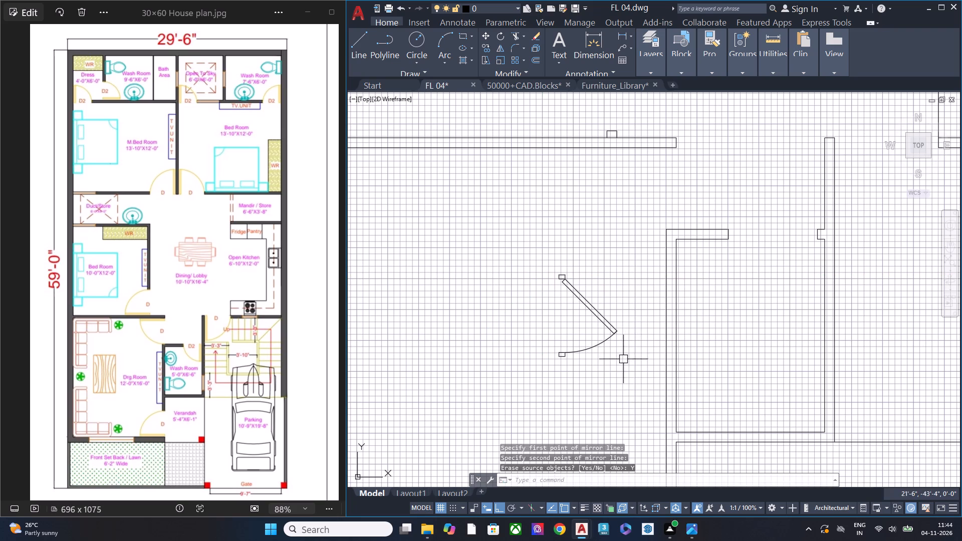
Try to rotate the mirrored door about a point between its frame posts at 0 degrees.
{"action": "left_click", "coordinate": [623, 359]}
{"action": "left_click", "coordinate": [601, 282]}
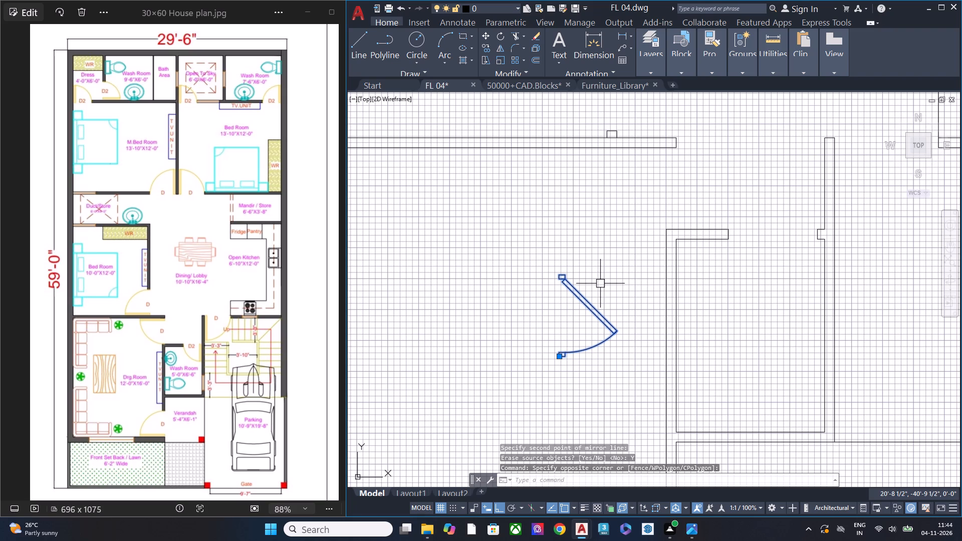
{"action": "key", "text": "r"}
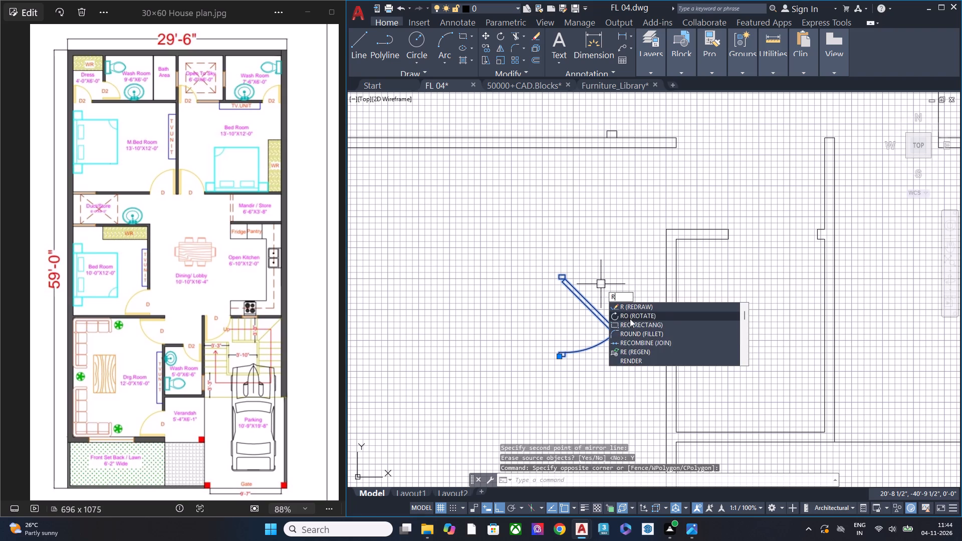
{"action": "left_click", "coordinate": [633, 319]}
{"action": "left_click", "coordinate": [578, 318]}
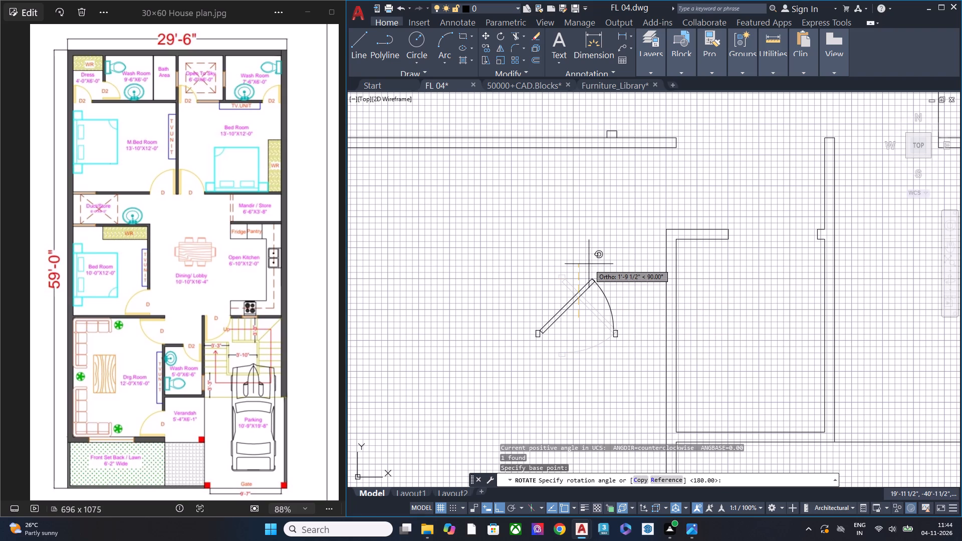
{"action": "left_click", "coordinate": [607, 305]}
Mirror the door about a vertical line through the tip of its leaf, erasing the source so it opens away from the wash room.
{"action": "left_click", "coordinate": [626, 360]}
{"action": "left_click", "coordinate": [556, 267]}
{"action": "key", "text": "m"}
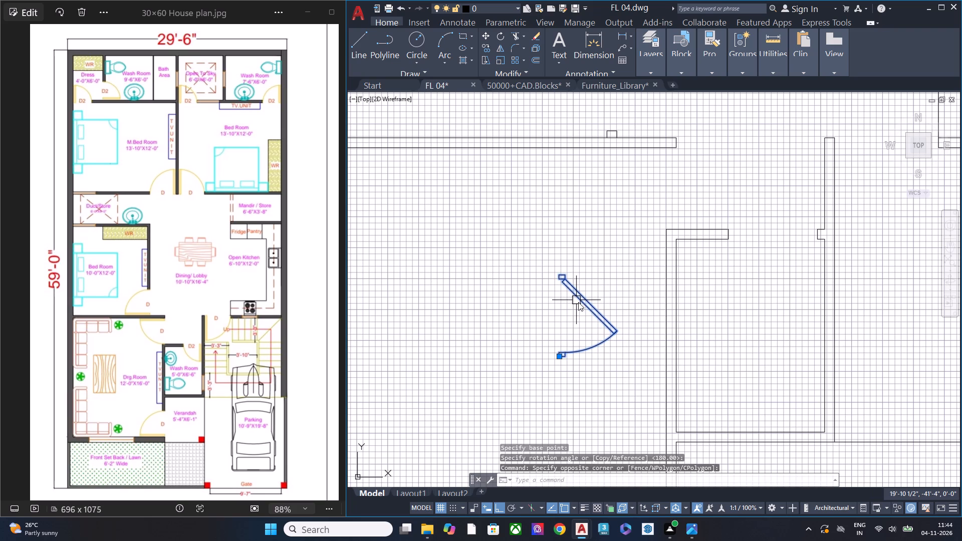
{"action": "left_click", "coordinate": [614, 340]}
{"action": "left_click", "coordinate": [614, 332]}
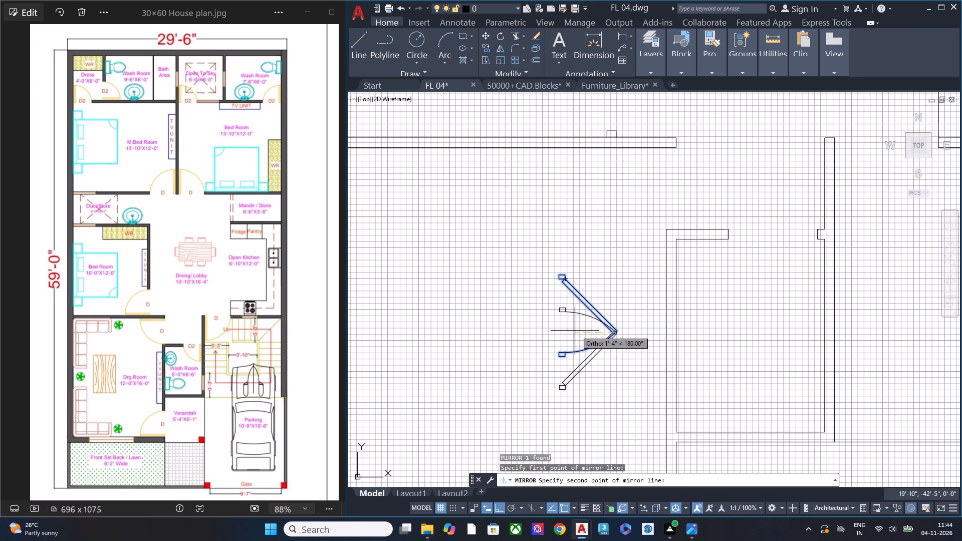
{"action": "left_click", "coordinate": [615, 311]}
{"action": "left_click_drag", "start_coordinate": [636, 338], "coordinate": [615, 311]}
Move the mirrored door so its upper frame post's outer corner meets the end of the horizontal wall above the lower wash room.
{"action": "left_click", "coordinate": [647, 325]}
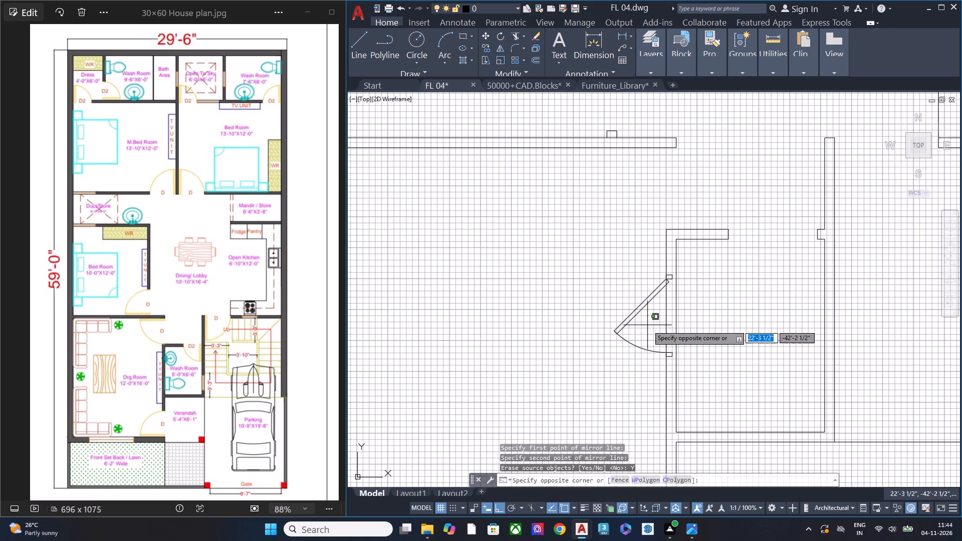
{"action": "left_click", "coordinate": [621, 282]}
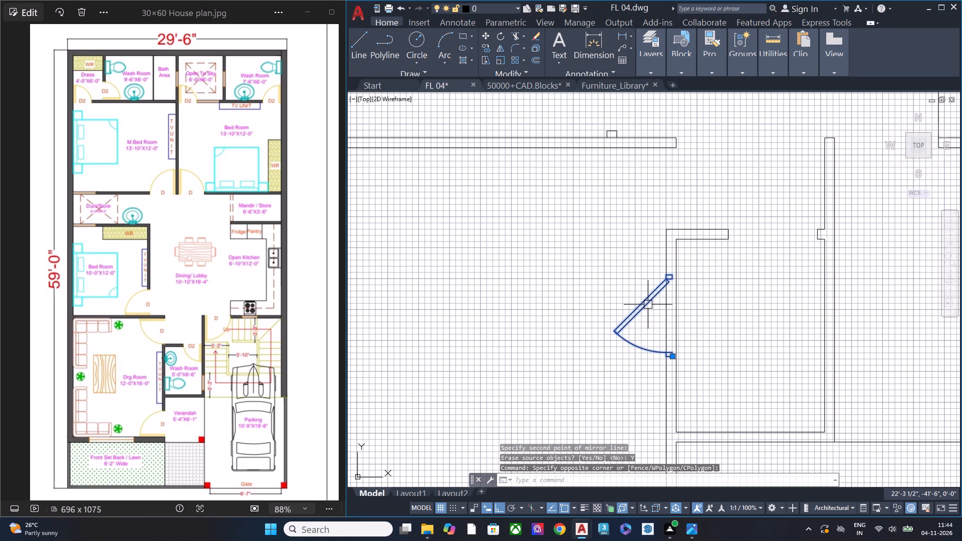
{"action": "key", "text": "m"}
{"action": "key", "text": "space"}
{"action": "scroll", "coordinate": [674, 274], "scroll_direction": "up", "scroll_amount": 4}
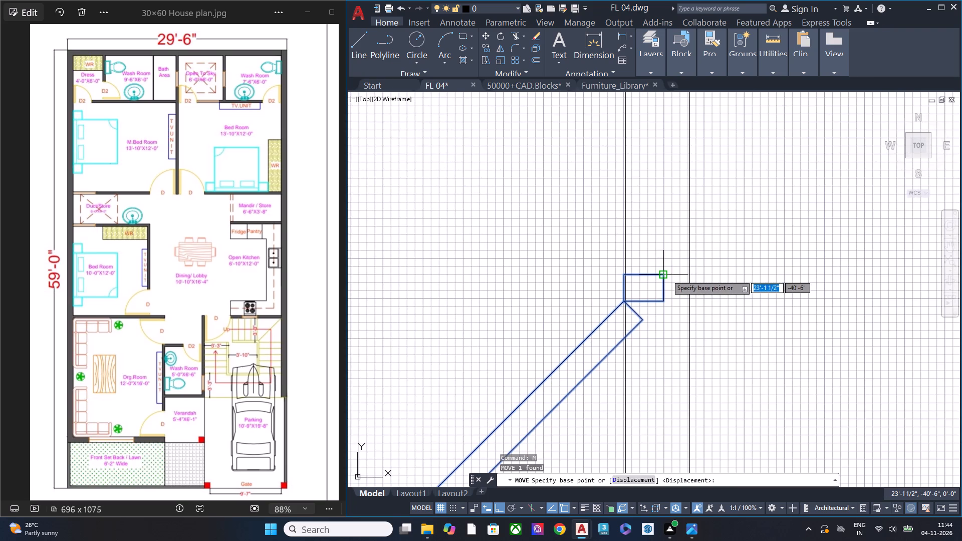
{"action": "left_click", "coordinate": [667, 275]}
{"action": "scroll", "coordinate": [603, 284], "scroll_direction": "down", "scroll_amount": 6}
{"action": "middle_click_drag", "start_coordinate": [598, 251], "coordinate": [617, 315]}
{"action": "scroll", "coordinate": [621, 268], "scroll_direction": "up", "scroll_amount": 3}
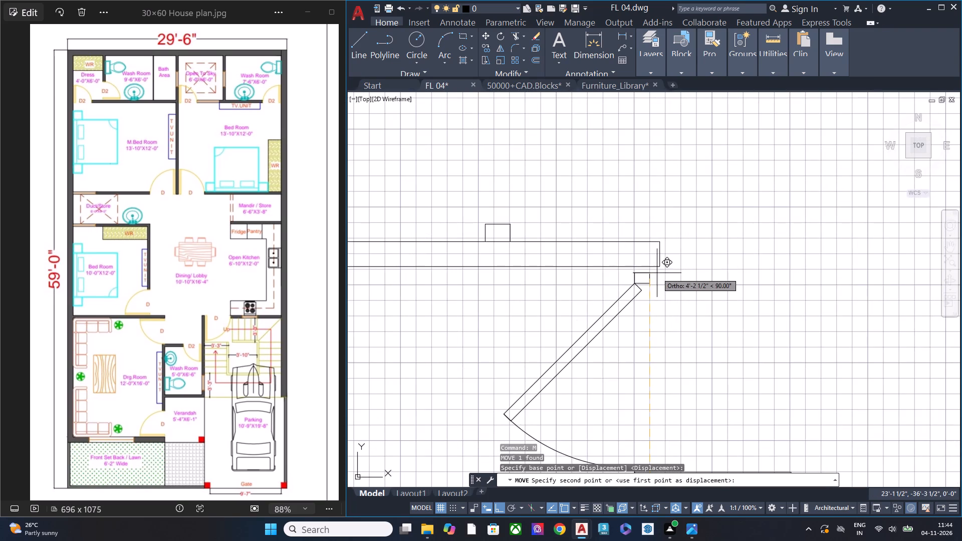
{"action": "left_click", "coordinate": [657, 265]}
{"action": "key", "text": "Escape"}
Examine how the moved door's lower frame post meets the wall corner of the lower wash room.
{"action": "middle_click_drag", "start_coordinate": [621, 299], "coordinate": [621, 299]}
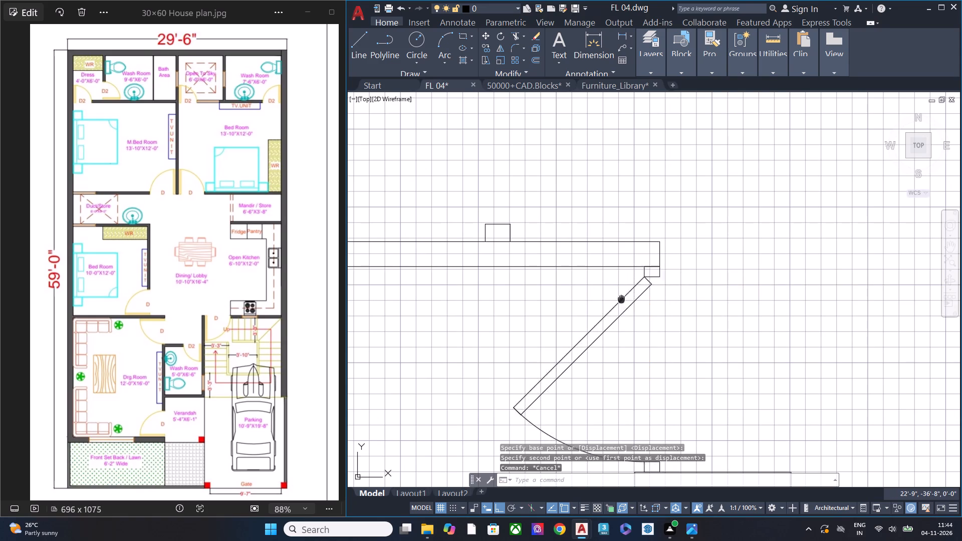
{"action": "middle_click_drag", "start_coordinate": [621, 299], "coordinate": [607, 219]}
{"action": "scroll", "coordinate": [647, 374], "scroll_direction": "up", "scroll_amount": 5}
{"action": "scroll", "coordinate": [632, 262], "scroll_direction": "down", "scroll_amount": 2}
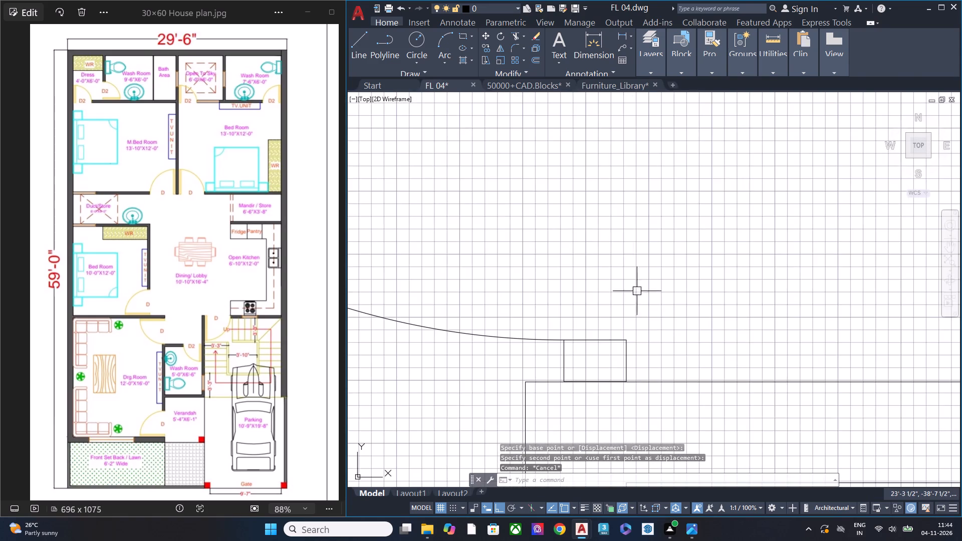
{"action": "scroll", "coordinate": [639, 384], "scroll_direction": "up", "scroll_amount": 1}
{"action": "scroll", "coordinate": [639, 384], "scroll_direction": "down", "scroll_amount": 3}
{"action": "scroll", "coordinate": [623, 384], "scroll_direction": "up", "scroll_amount": 2}
{"action": "scroll", "coordinate": [562, 388], "scroll_direction": "up", "scroll_amount": 5}
{"action": "scroll", "coordinate": [573, 361], "scroll_direction": "down", "scroll_amount": 1}
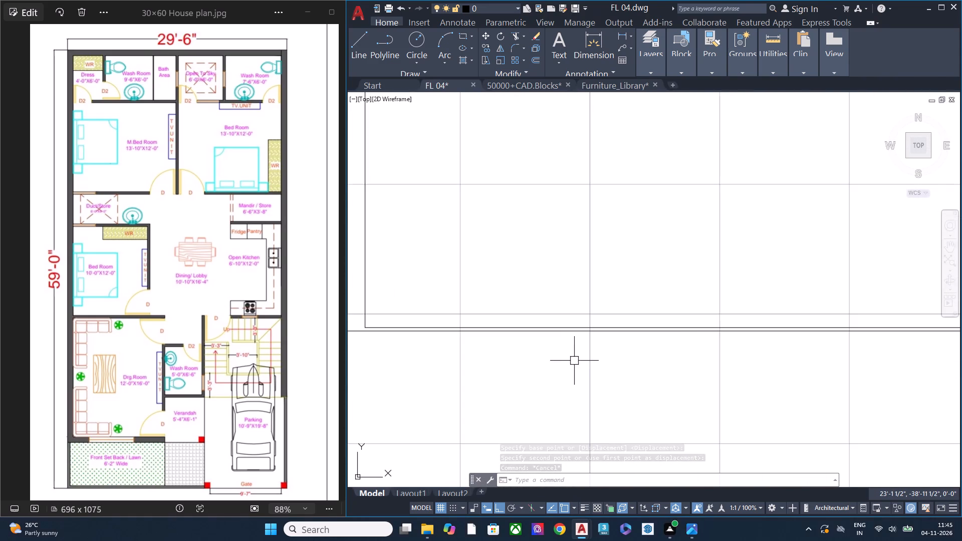
{"action": "scroll", "coordinate": [607, 340], "scroll_direction": "down", "scroll_amount": 1}
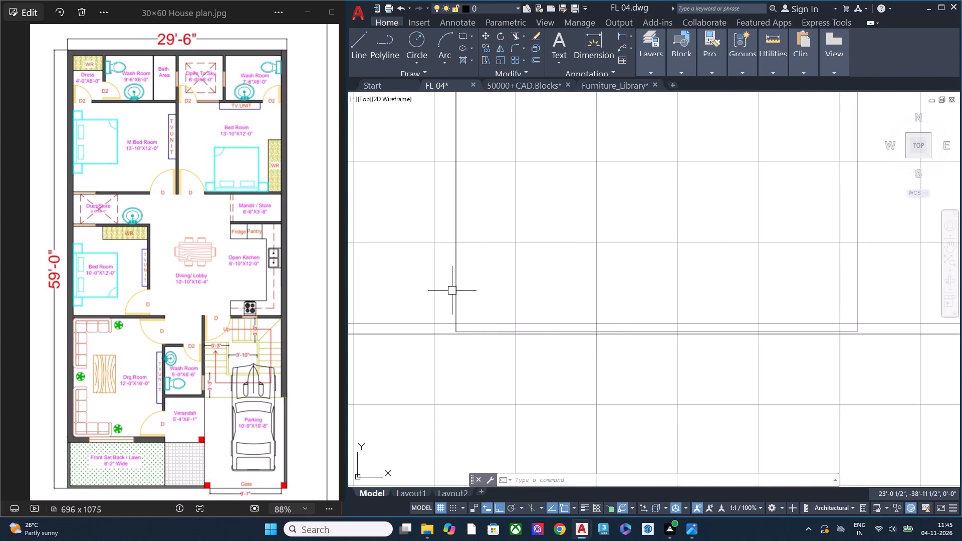
{"action": "left_click", "coordinate": [454, 290]}
{"action": "scroll", "coordinate": [545, 298], "scroll_direction": "down", "scroll_amount": 2}
{"action": "middle_click_drag", "start_coordinate": [587, 289], "coordinate": [580, 312]}
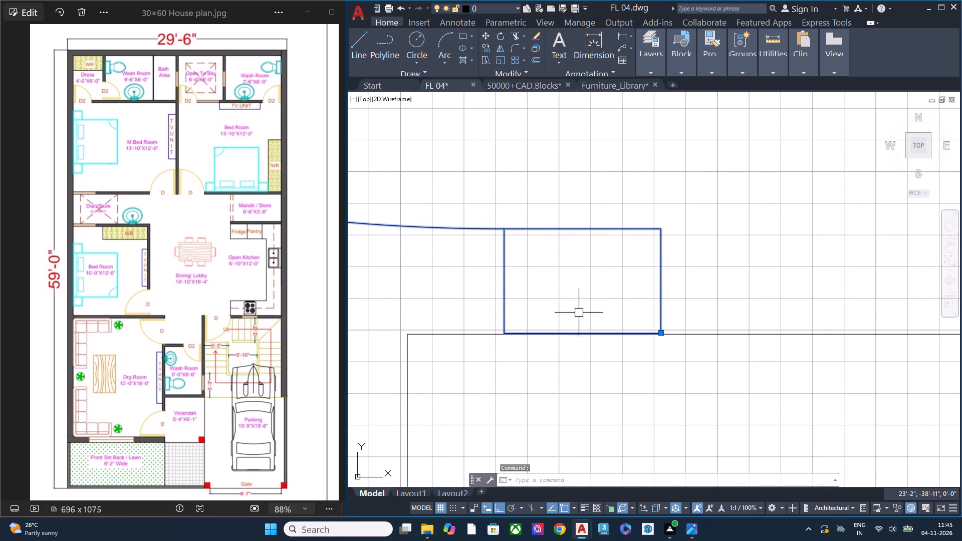
{"action": "scroll", "coordinate": [618, 270], "scroll_direction": "down", "scroll_amount": 6}
{"action": "middle_click_drag", "start_coordinate": [626, 209], "coordinate": [626, 212]}
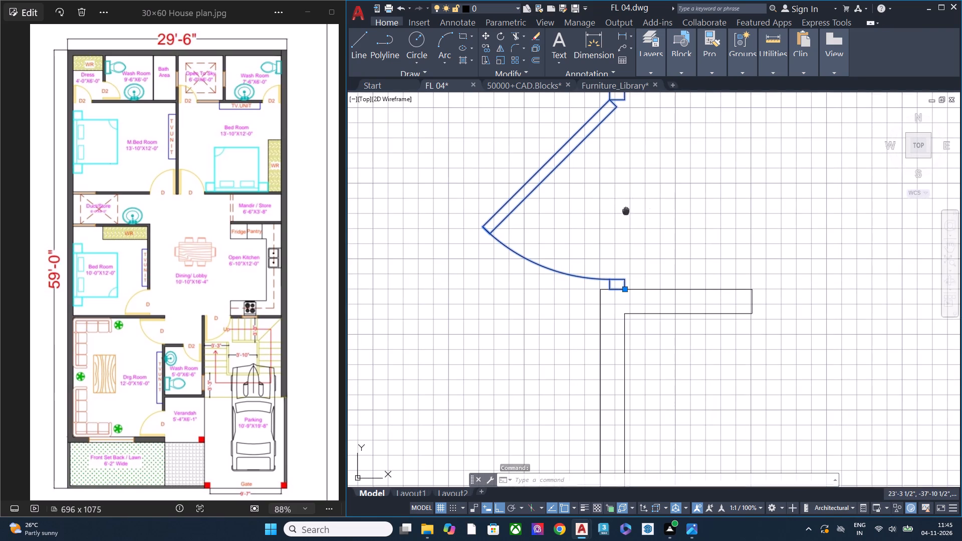
{"action": "middle_click_drag", "start_coordinate": [626, 212], "coordinate": [624, 289]}
{"action": "key", "text": "Escape"}
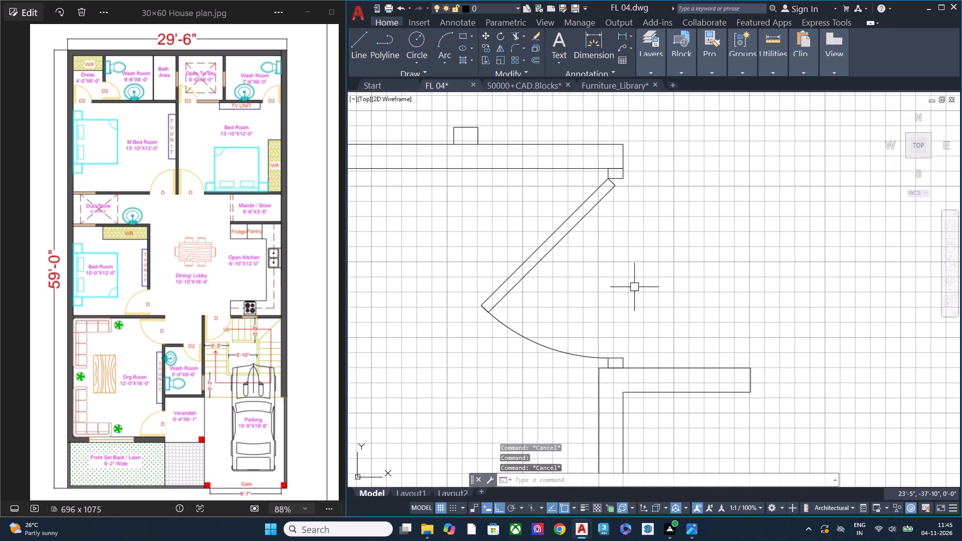
Delete the door placed in the drawing room opening above the lower wash room.
{"action": "left_click", "coordinate": [590, 251]}
{"action": "left_click", "coordinate": [529, 199]}
{"action": "key", "text": "Delete"}
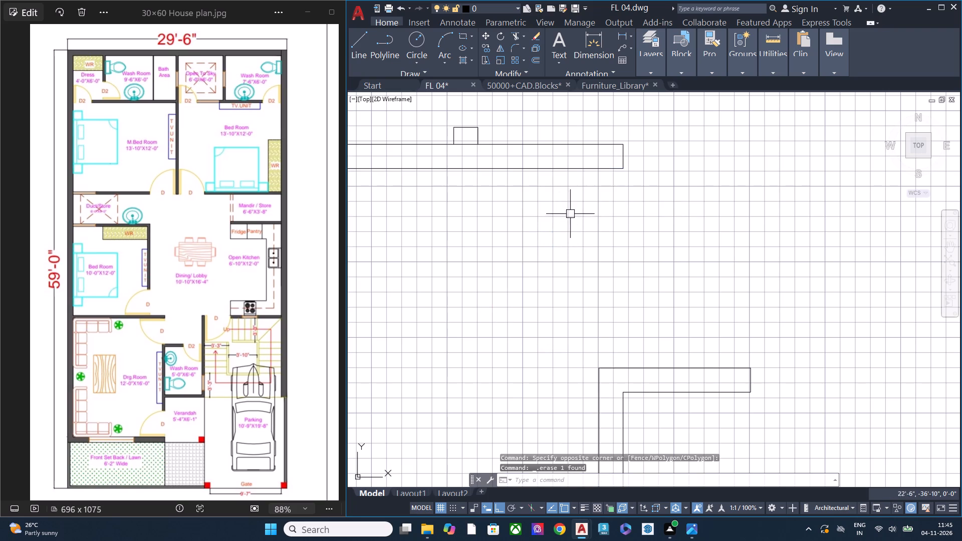
Measure the drawing room's door opening to the verandah, starting from the end corner of the lower wall.
{"action": "scroll", "coordinate": [597, 203], "scroll_direction": "down", "scroll_amount": 5}
{"action": "scroll", "coordinate": [609, 199], "scroll_direction": "up", "scroll_amount": 1}
{"action": "middle_click_drag", "start_coordinate": [603, 306], "coordinate": [573, 236]}
{"action": "scroll", "coordinate": [593, 298], "scroll_direction": "up", "scroll_amount": 3}
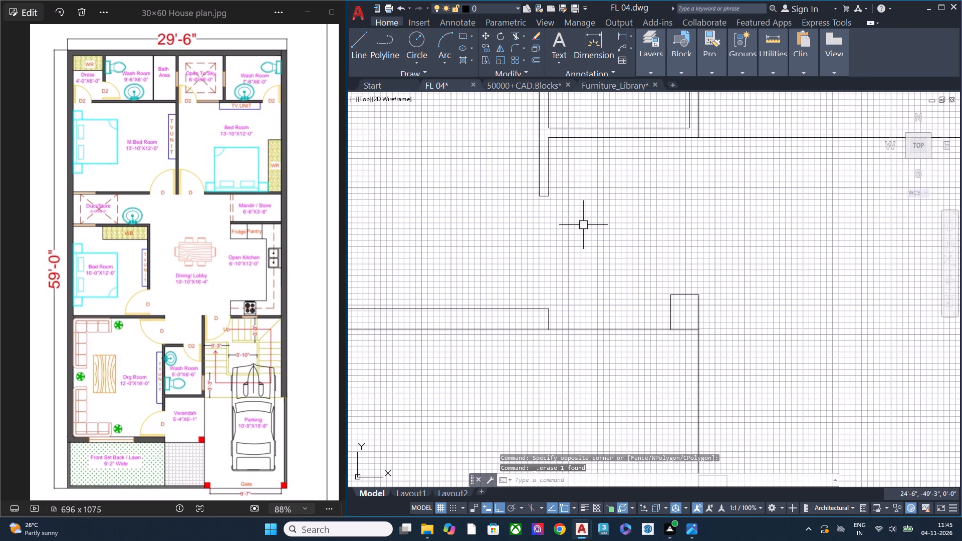
{"action": "middle_click_drag", "start_coordinate": [556, 302], "coordinate": [567, 323]}
{"action": "left_click", "coordinate": [777, 70]}
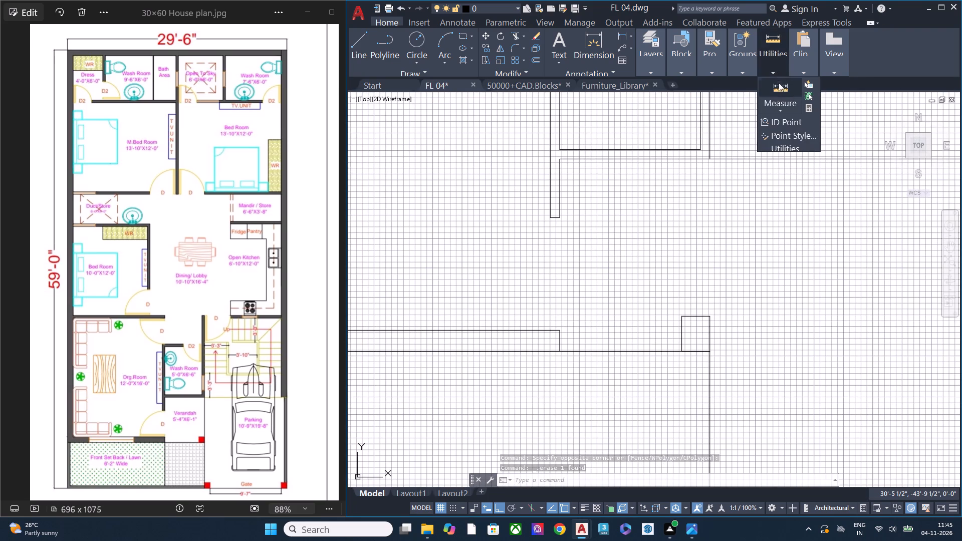
{"action": "left_click", "coordinate": [780, 102]}
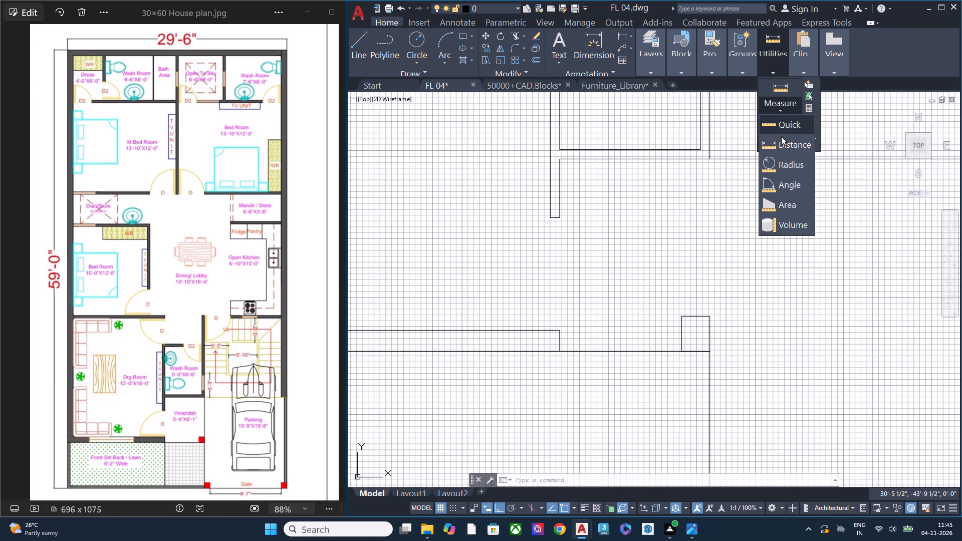
{"action": "left_click", "coordinate": [787, 148]}
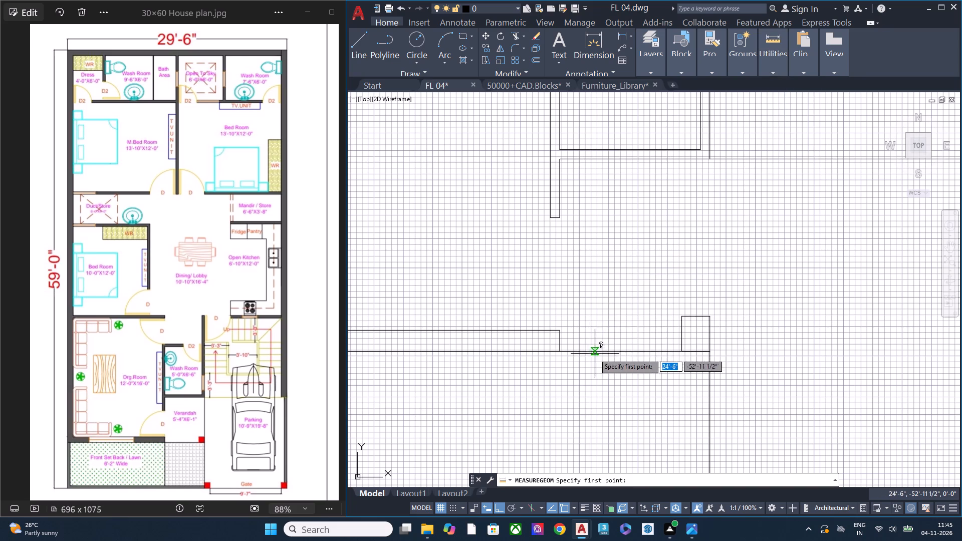
{"action": "scroll", "coordinate": [595, 352], "scroll_direction": "up", "scroll_amount": 2}
{"action": "left_click", "coordinate": [510, 307]}
{"action": "scroll", "coordinate": [605, 289], "scroll_direction": "down", "scroll_amount": 2}
{"action": "scroll", "coordinate": [605, 289], "scroll_direction": "up", "scroll_amount": 1}
{"action": "scroll", "coordinate": [605, 289], "scroll_direction": "down", "scroll_amount": 1}
{"action": "middle_click_drag", "start_coordinate": [607, 298], "coordinate": [621, 329]}
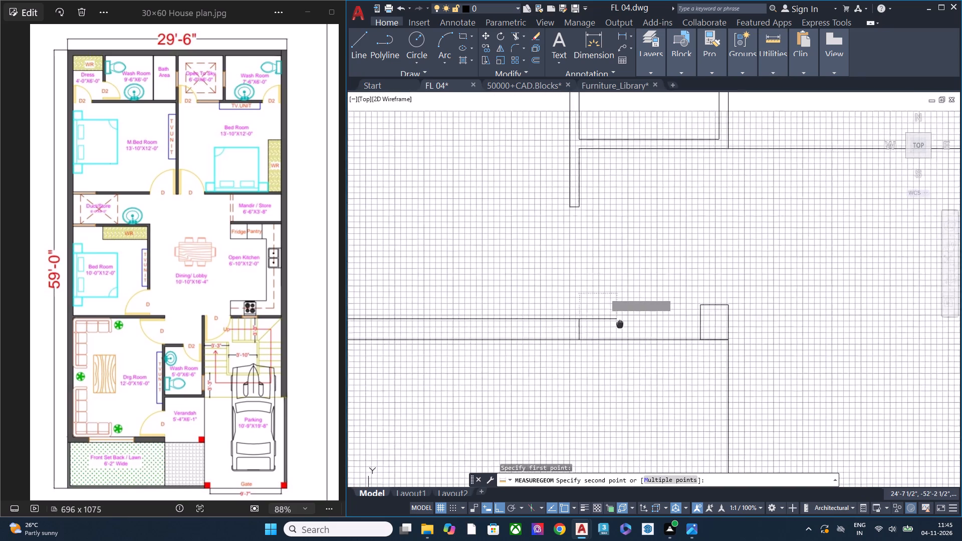
{"action": "middle_click_drag", "start_coordinate": [621, 329], "coordinate": [641, 366]}
{"action": "key", "text": "Escape"}
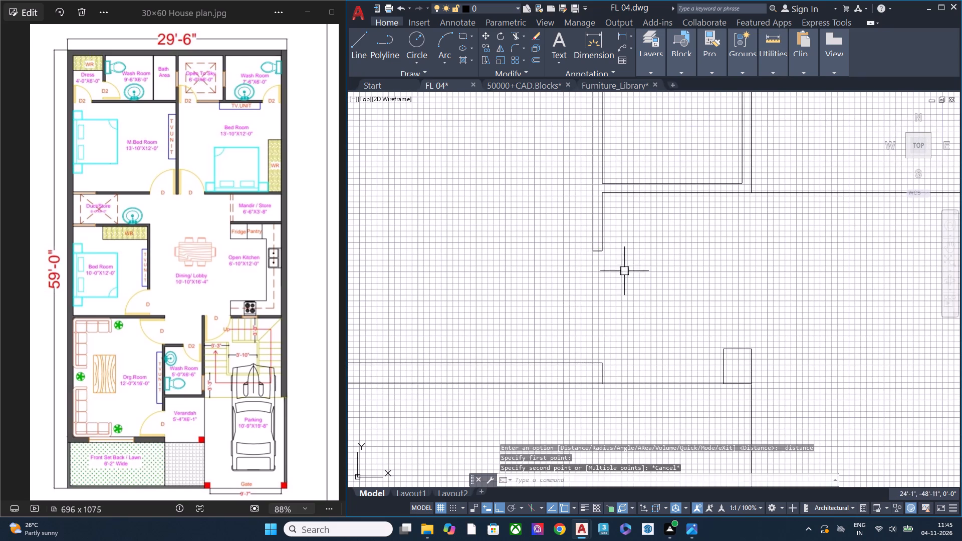
Measure the master bedroom's door opening from the wall end toward the frame post on the hinge side.
{"action": "scroll", "coordinate": [621, 276], "scroll_direction": "down", "scroll_amount": 3}
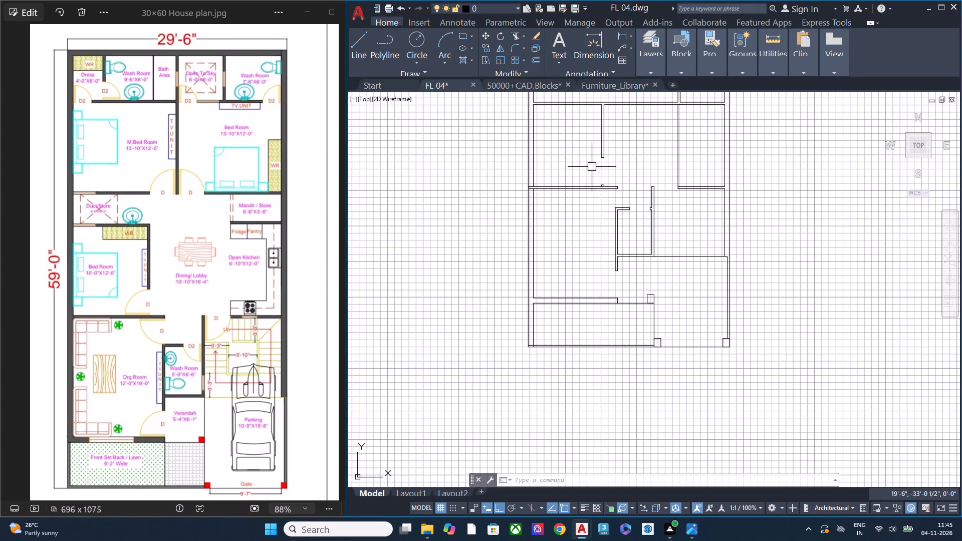
{"action": "middle_click_drag", "start_coordinate": [606, 197], "coordinate": [590, 304]}
{"action": "scroll", "coordinate": [580, 188], "scroll_direction": "up", "scroll_amount": 2}
{"action": "left_click", "coordinate": [622, 164]}
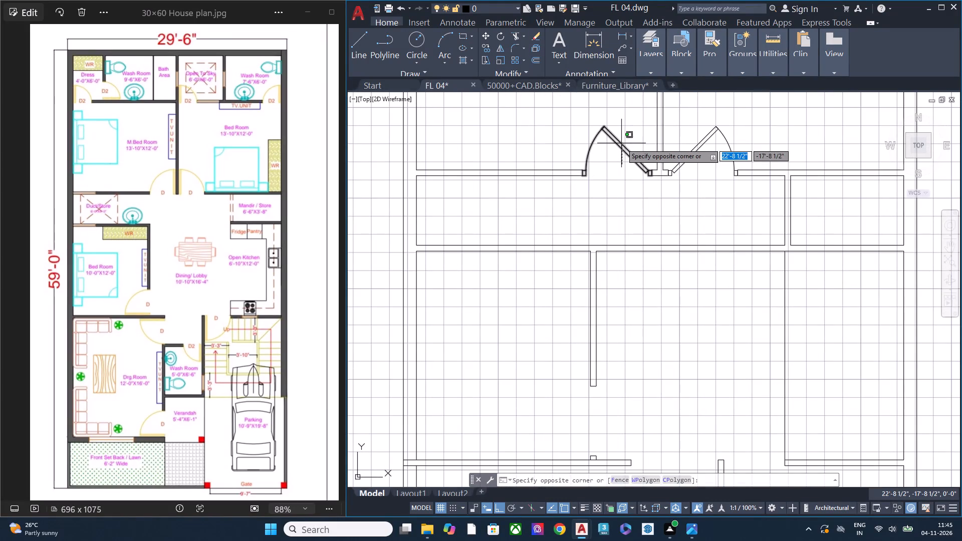
{"action": "left_click", "coordinate": [621, 143]}
{"action": "key", "text": "Escape"}
{"action": "scroll", "coordinate": [651, 142], "scroll_direction": "up", "scroll_amount": 1}
{"action": "scroll", "coordinate": [651, 142], "scroll_direction": "down", "scroll_amount": 1}
{"action": "scroll", "coordinate": [651, 142], "scroll_direction": "up", "scroll_amount": 1}
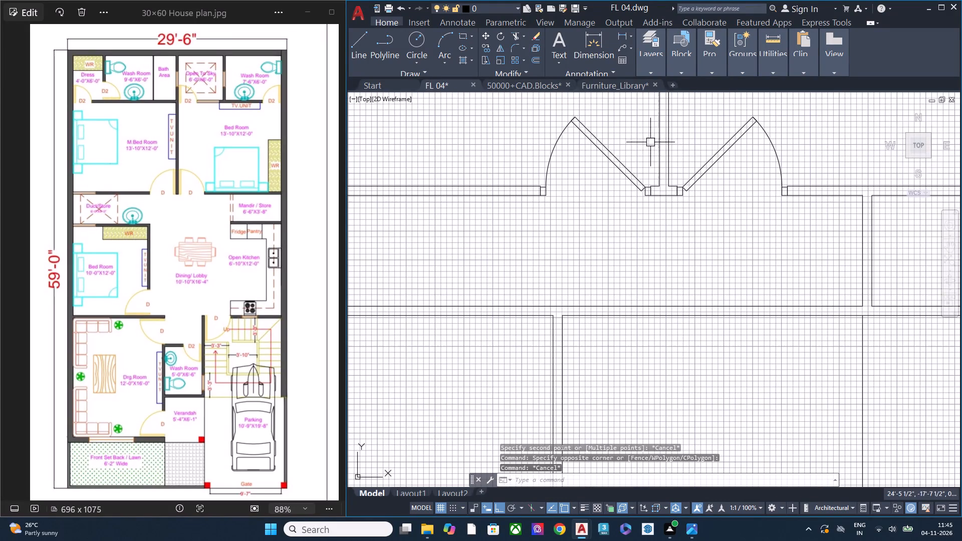
{"action": "left_click", "coordinate": [772, 77]}
{"action": "left_click", "coordinate": [779, 101]}
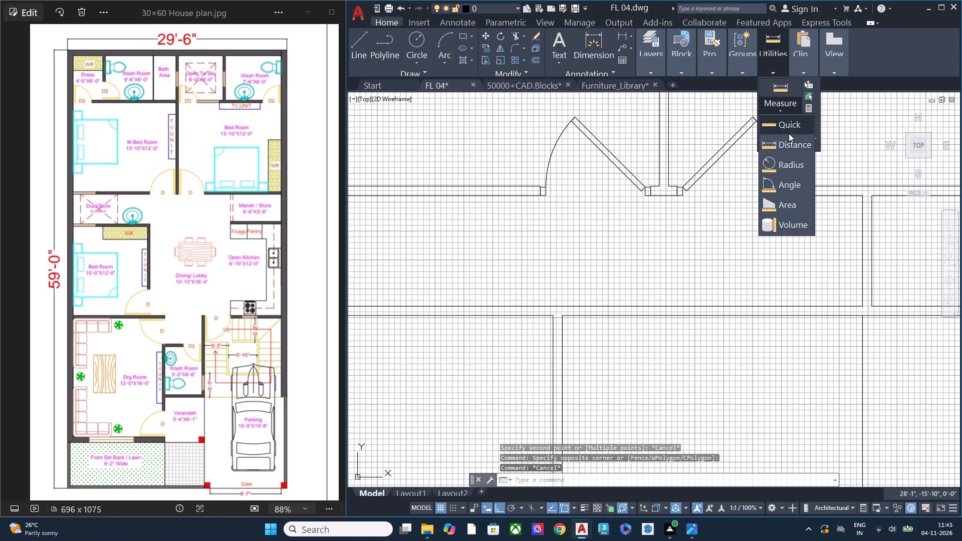
{"action": "left_click", "coordinate": [789, 148]}
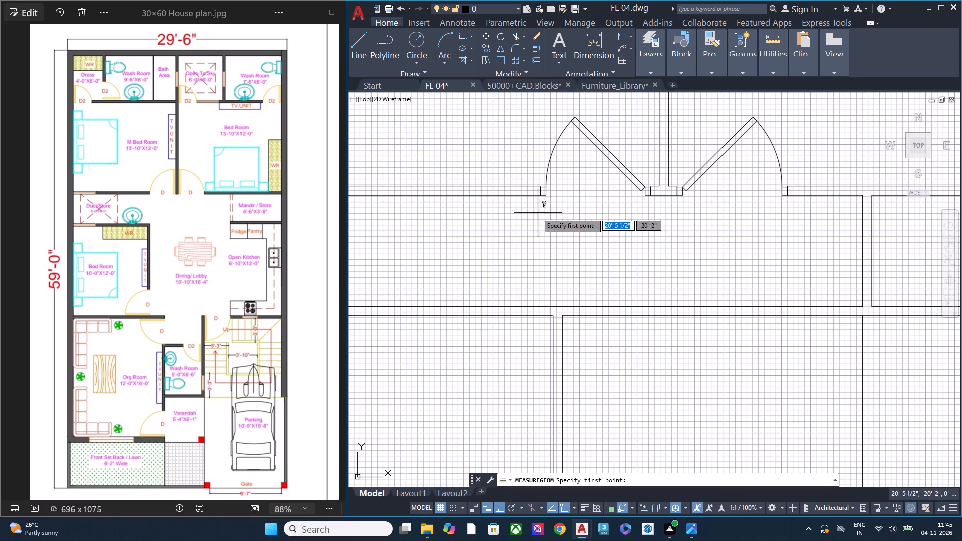
{"action": "scroll", "coordinate": [542, 205], "scroll_direction": "up", "scroll_amount": 3}
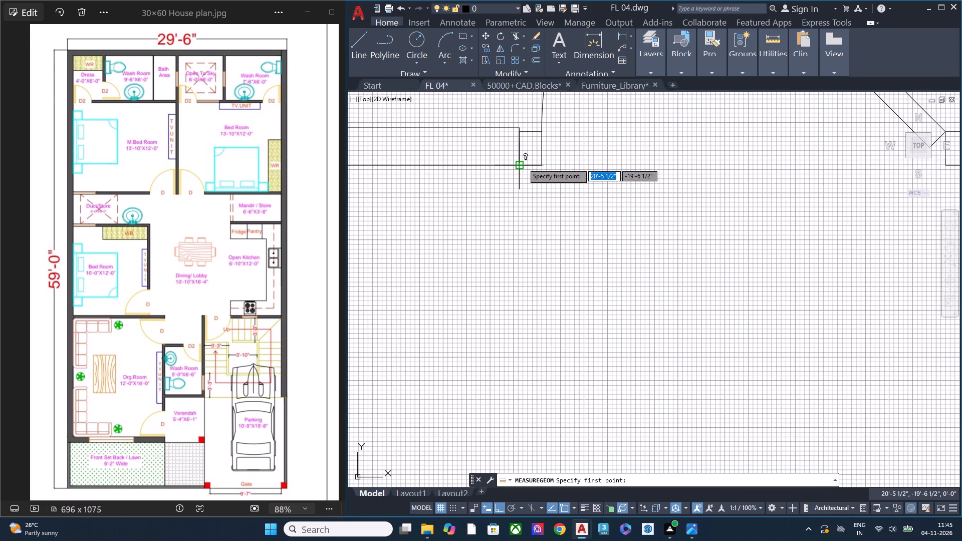
{"action": "left_click", "coordinate": [519, 165]}
{"action": "scroll", "coordinate": [497, 226], "scroll_direction": "down", "scroll_amount": 2}
{"action": "scroll", "coordinate": [666, 198], "scroll_direction": "up", "scroll_amount": 1}
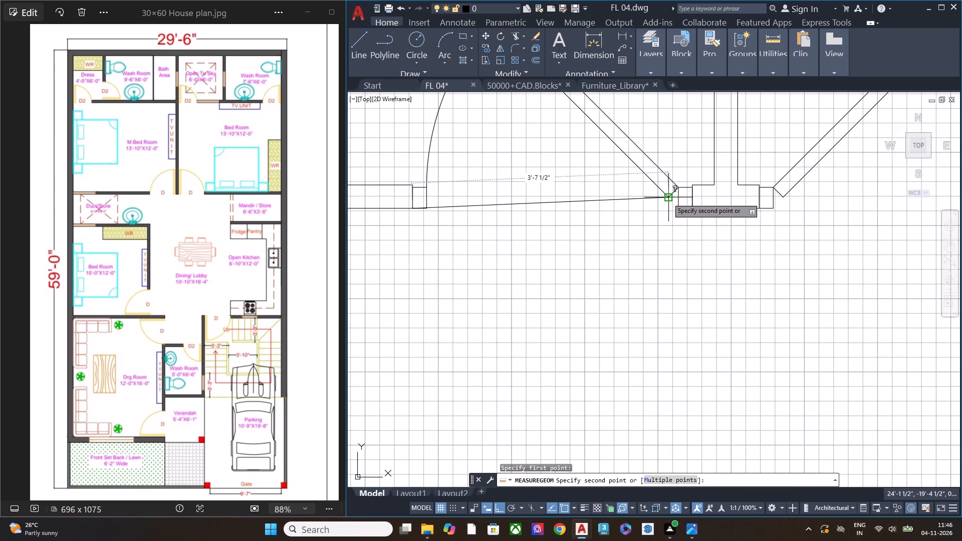
{"action": "key", "text": "Escape"}
Copy the master bedroom door straight down to the drawing room's opening toward the verandah.
{"action": "left_click", "coordinate": [628, 225]}
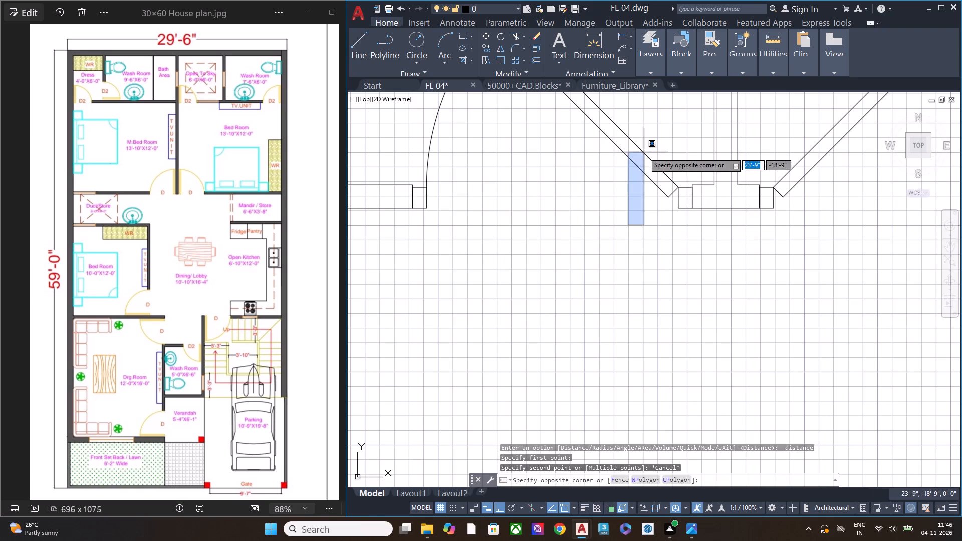
{"action": "left_click", "coordinate": [644, 151]}
{"action": "scroll", "coordinate": [564, 214], "scroll_direction": "down", "scroll_amount": 2}
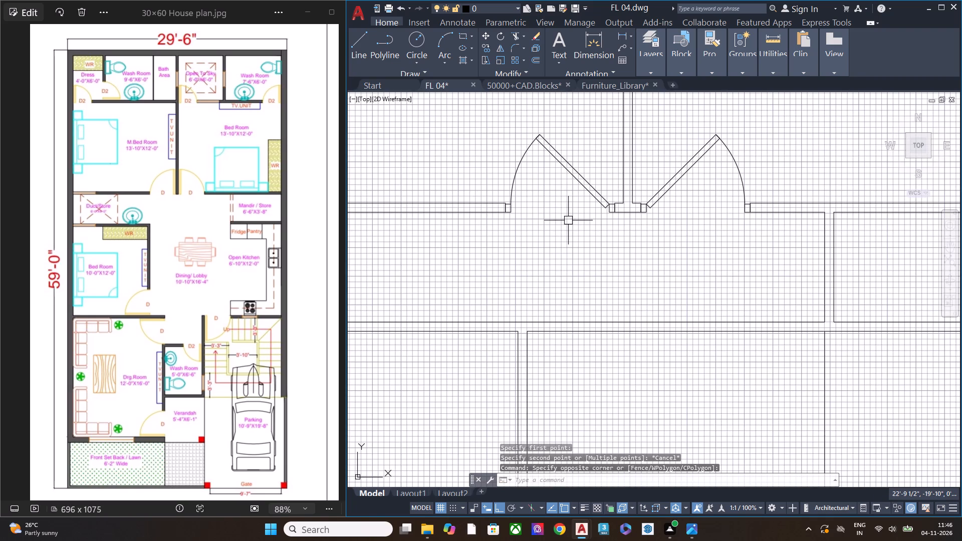
{"action": "key", "text": "Escape"}
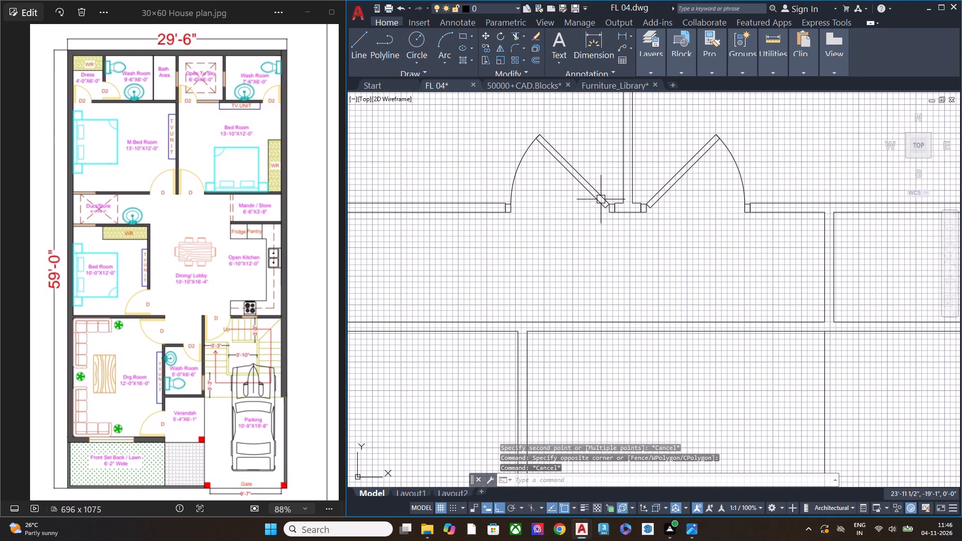
{"action": "left_click", "coordinate": [594, 195]}
{"action": "key", "text": "c"}
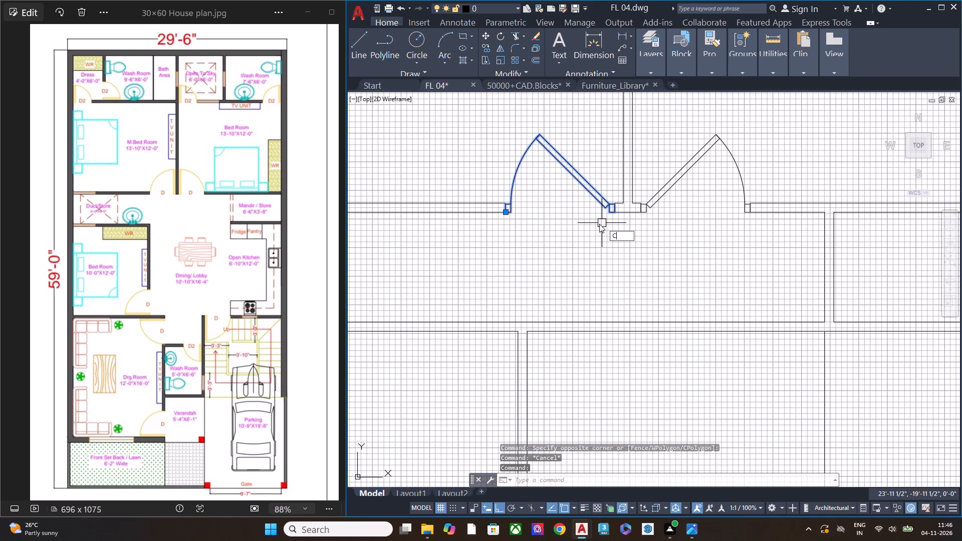
{"action": "left_click", "coordinate": [642, 256]}
{"action": "left_click", "coordinate": [596, 211]}
{"action": "scroll", "coordinate": [547, 238], "scroll_direction": "down", "scroll_amount": 1}
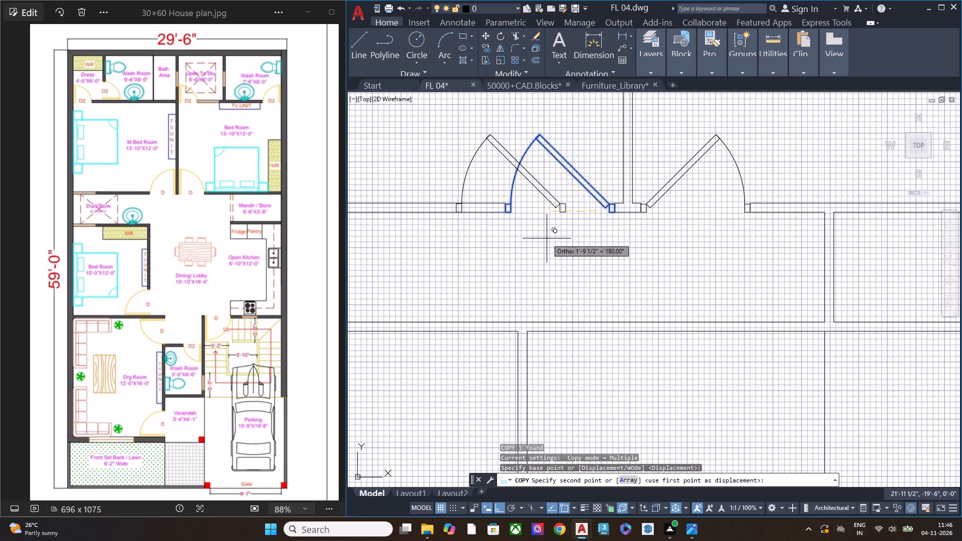
{"action": "scroll", "coordinate": [547, 238], "scroll_direction": "down", "scroll_amount": 2}
{"action": "middle_click_drag", "start_coordinate": [584, 306], "coordinate": [592, 199]}
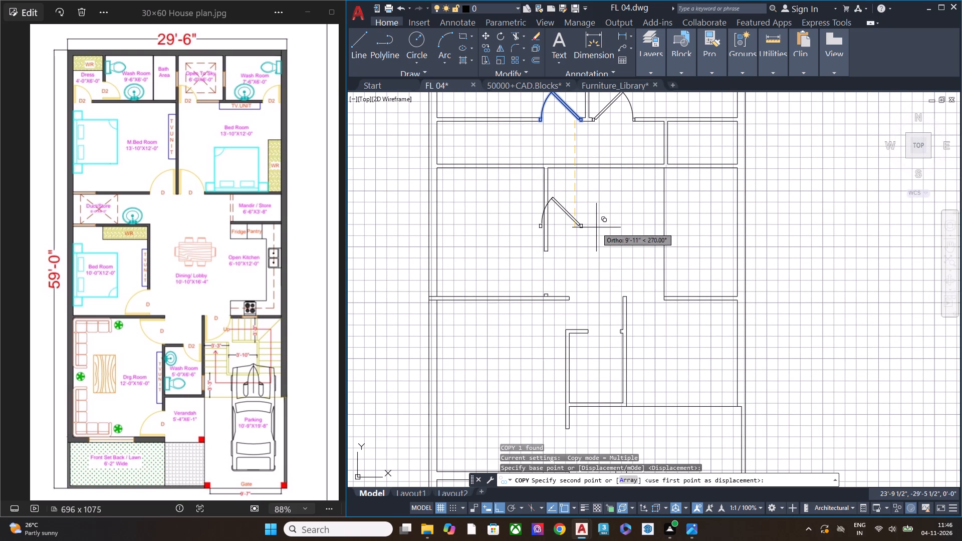
{"action": "middle_click_drag", "start_coordinate": [590, 333], "coordinate": [598, 182]}
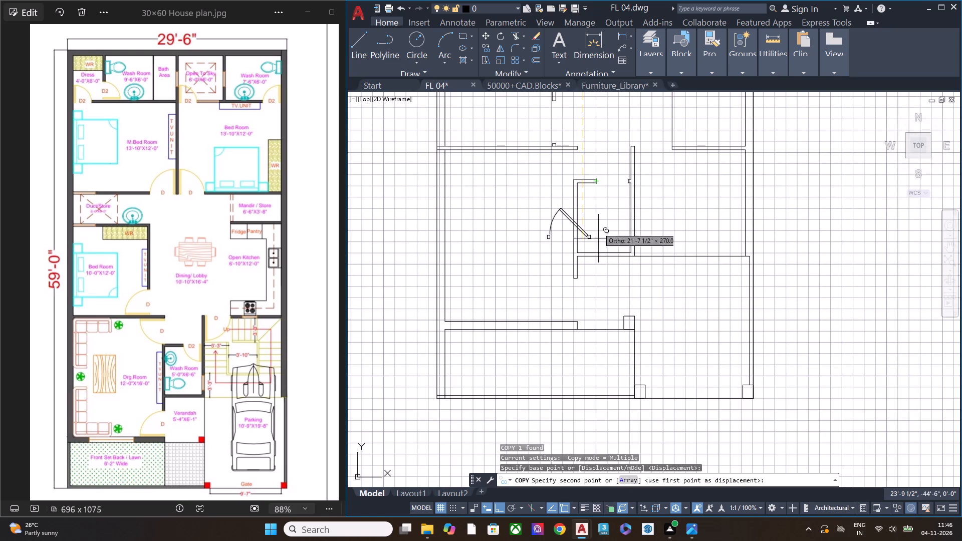
{"action": "left_click", "coordinate": [600, 317]}
{"action": "scroll", "coordinate": [573, 301], "scroll_direction": "down", "scroll_amount": 1}
{"action": "scroll", "coordinate": [573, 301], "scroll_direction": "up", "scroll_amount": 3}
{"action": "scroll", "coordinate": [573, 301], "scroll_direction": "down", "scroll_amount": 1}
{"action": "scroll", "coordinate": [573, 301], "scroll_direction": "up", "scroll_amount": 1}
{"action": "key", "text": "Escape"}
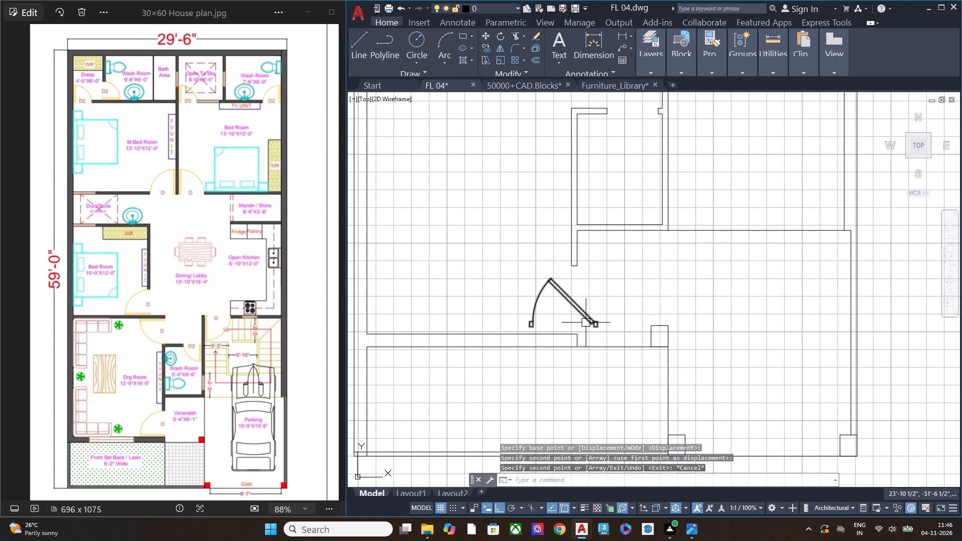
Rotate the copied door 270° so that its frame posts line up vertically with the drawing room's opening to the verandah.
{"action": "scroll", "coordinate": [541, 312], "scroll_direction": "up", "scroll_amount": 2}
{"action": "left_click", "coordinate": [592, 307]}
{"action": "left_click", "coordinate": [559, 225]}
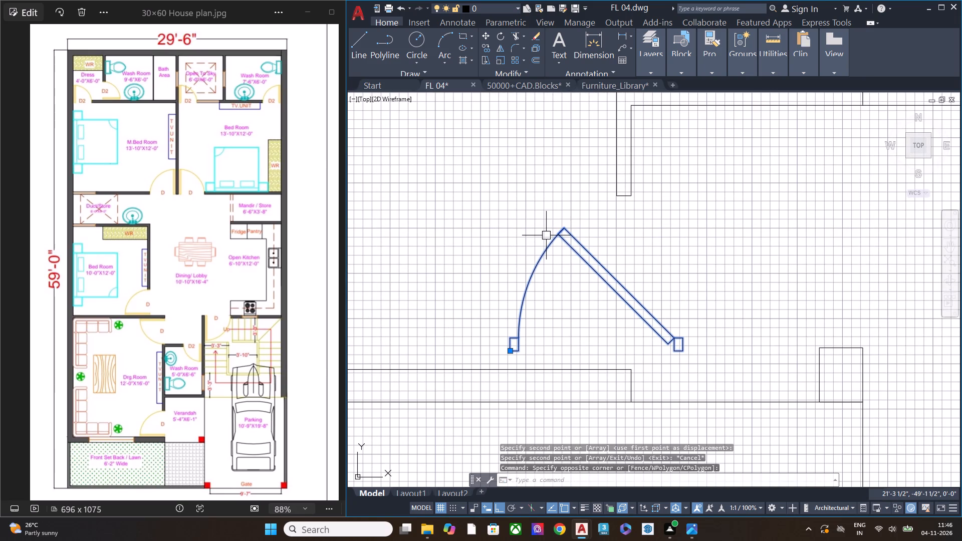
{"action": "key", "text": "r"}
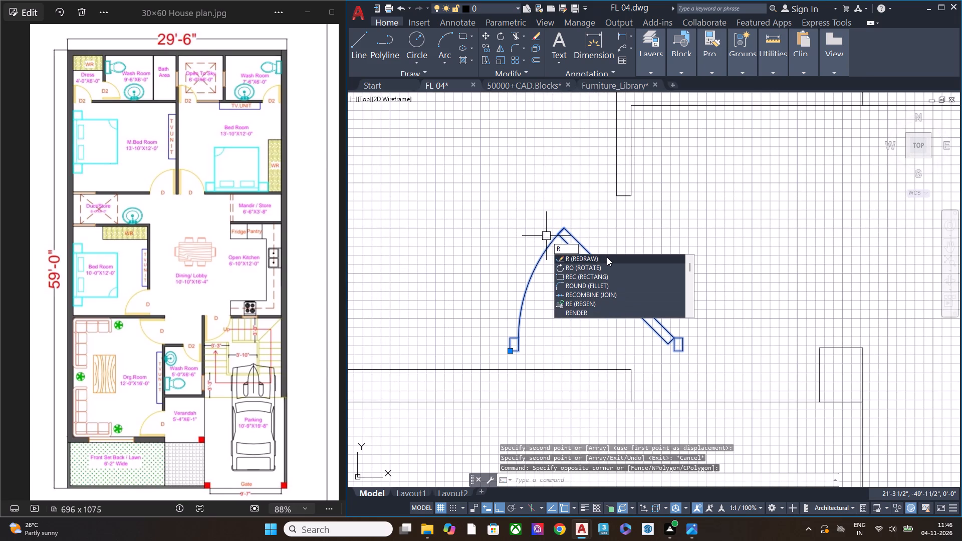
{"action": "left_click", "coordinate": [607, 270]}
{"action": "left_click", "coordinate": [650, 276]}
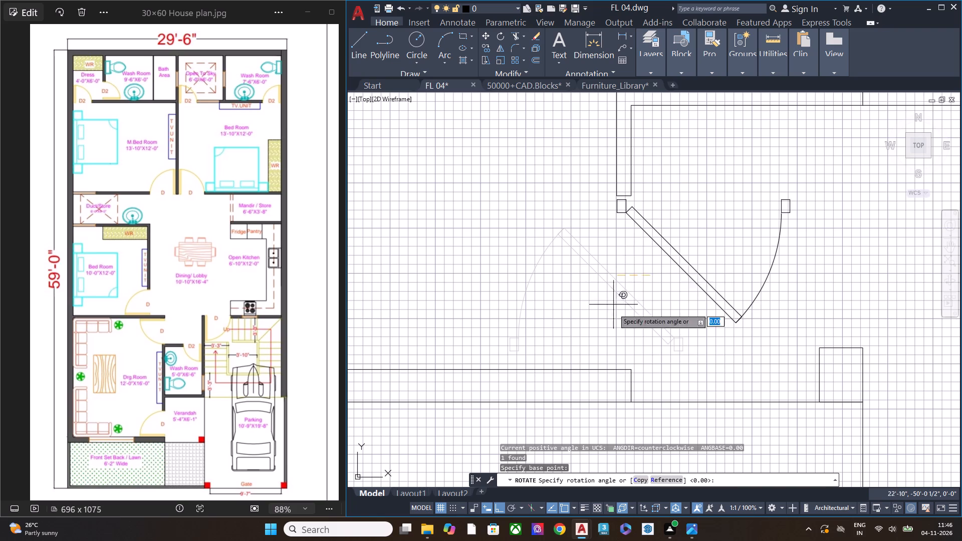
{"action": "left_click", "coordinate": [666, 360]}
Mirror the rotated door about a vertical axis at its lower frame post, erasing the original, so it swings into the drawing room.
{"action": "left_click", "coordinate": [660, 284]}
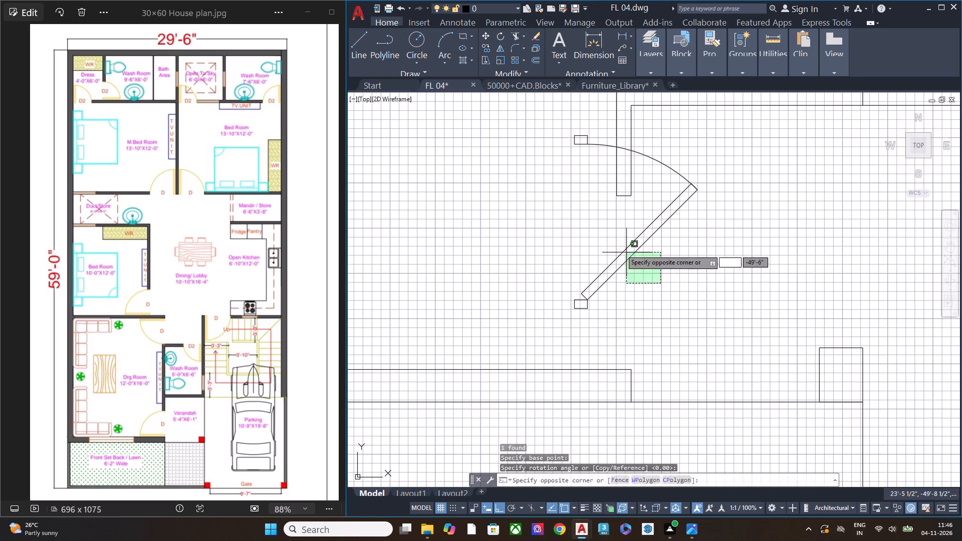
{"action": "left_click", "coordinate": [596, 234]}
{"action": "type", "text": "MI"}
{"action": "left_click", "coordinate": [581, 328]}
{"action": "left_click", "coordinate": [589, 306]}
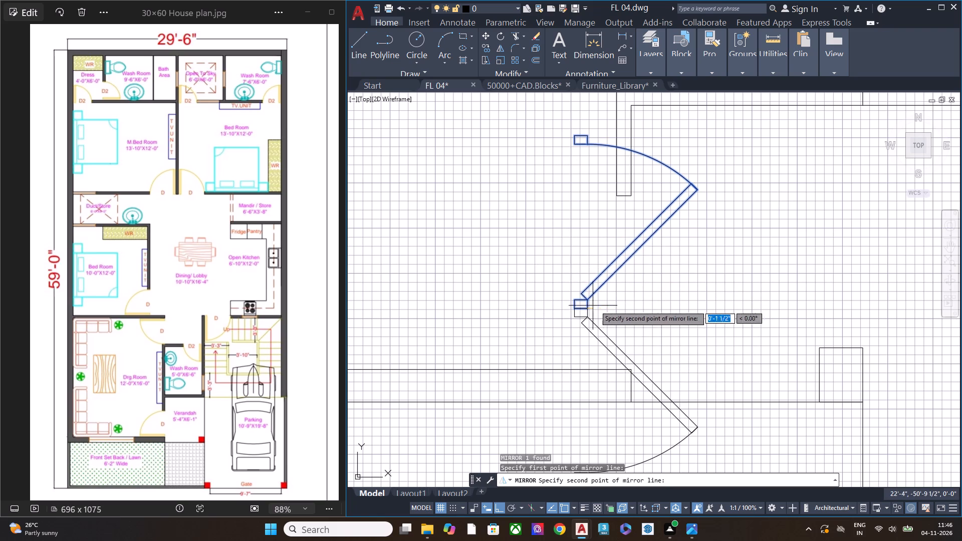
{"action": "left_click", "coordinate": [575, 344]}
{"action": "left_click_drag", "start_coordinate": [600, 370], "coordinate": [575, 344]}
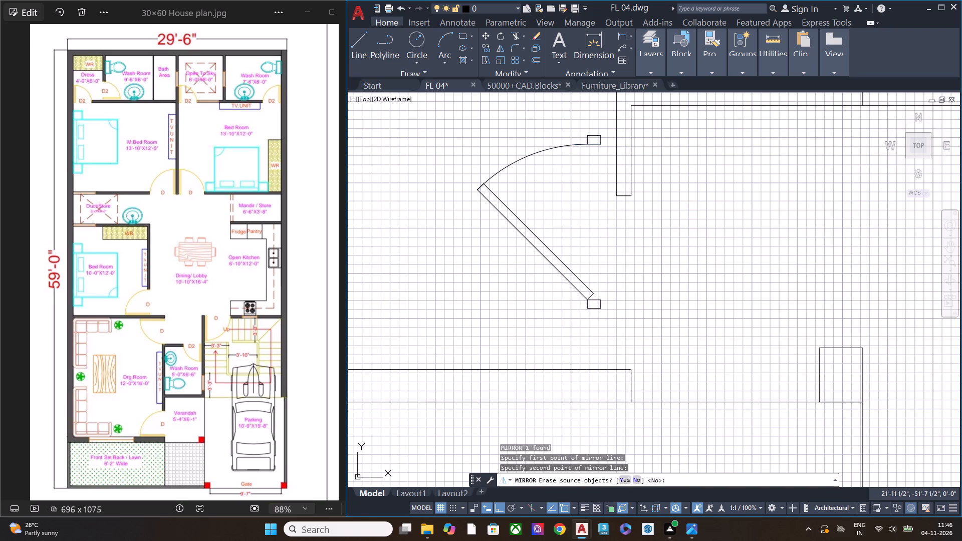
Move the door by the outer corner of its lower frame post onto the lower wall's end corner.
{"action": "left_click", "coordinate": [606, 316]}
{"action": "left_click", "coordinate": [587, 285]}
{"action": "type", "text": "M"}
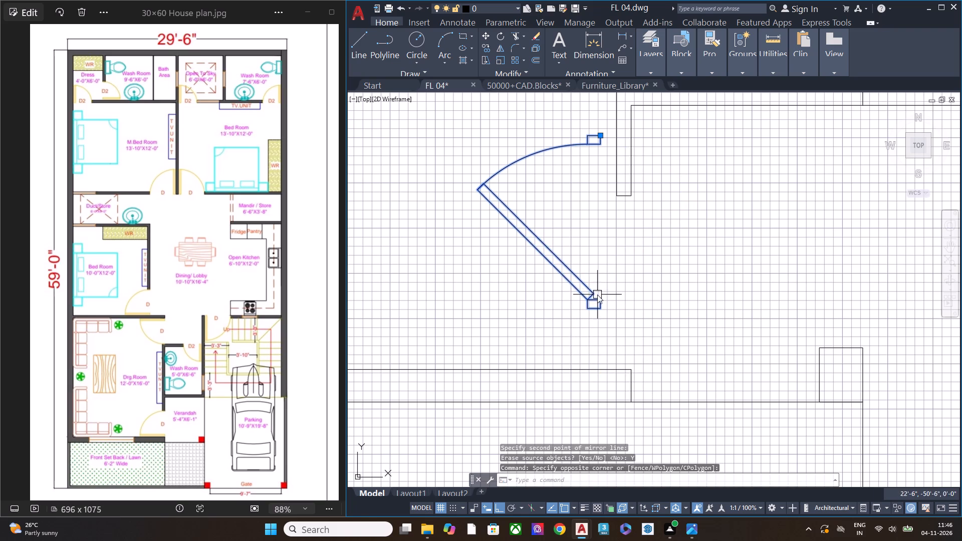
{"action": "key", "text": "space"}
{"action": "scroll", "coordinate": [602, 310], "scroll_direction": "up", "scroll_amount": 2}
{"action": "left_click", "coordinate": [598, 308]}
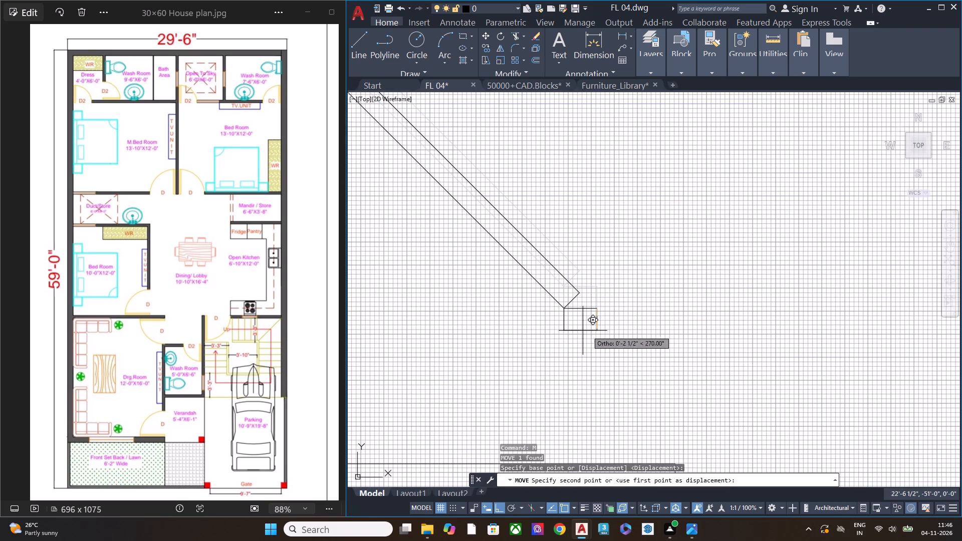
{"action": "scroll", "coordinate": [609, 297], "scroll_direction": "down", "scroll_amount": 2}
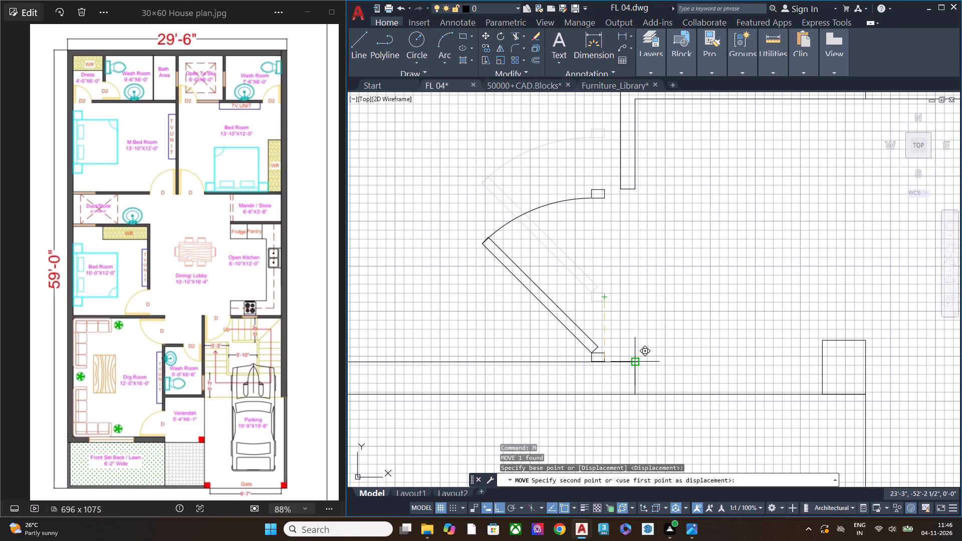
{"action": "left_click", "coordinate": [636, 362]}
Examine how the door's two frame posts meet the wall ends at both sides of the opening.
{"action": "middle_click_drag", "start_coordinate": [655, 264], "coordinate": [625, 333]}
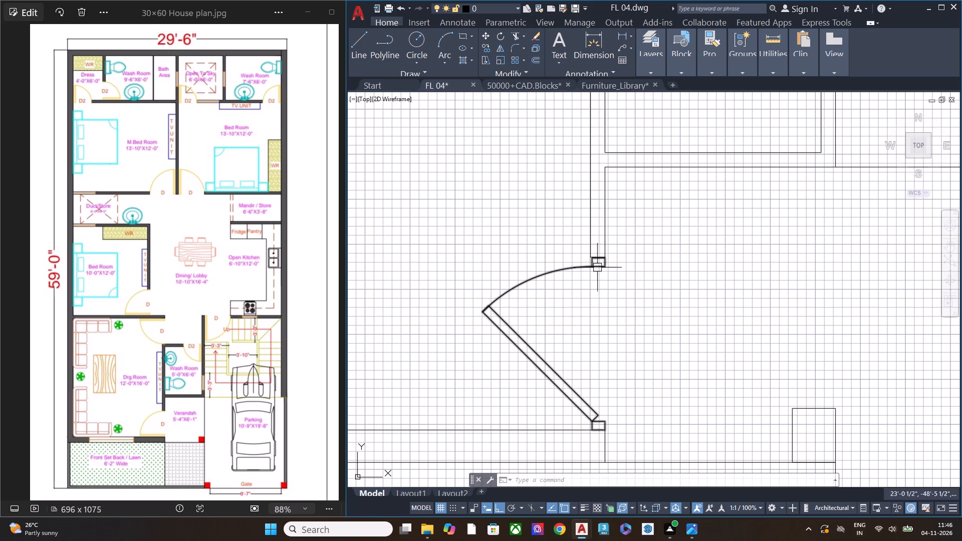
{"action": "scroll", "coordinate": [611, 246], "scroll_direction": "up", "scroll_amount": 2}
{"action": "scroll", "coordinate": [606, 248], "scroll_direction": "down", "scroll_amount": 1}
{"action": "scroll", "coordinate": [603, 250], "scroll_direction": "up", "scroll_amount": 4}
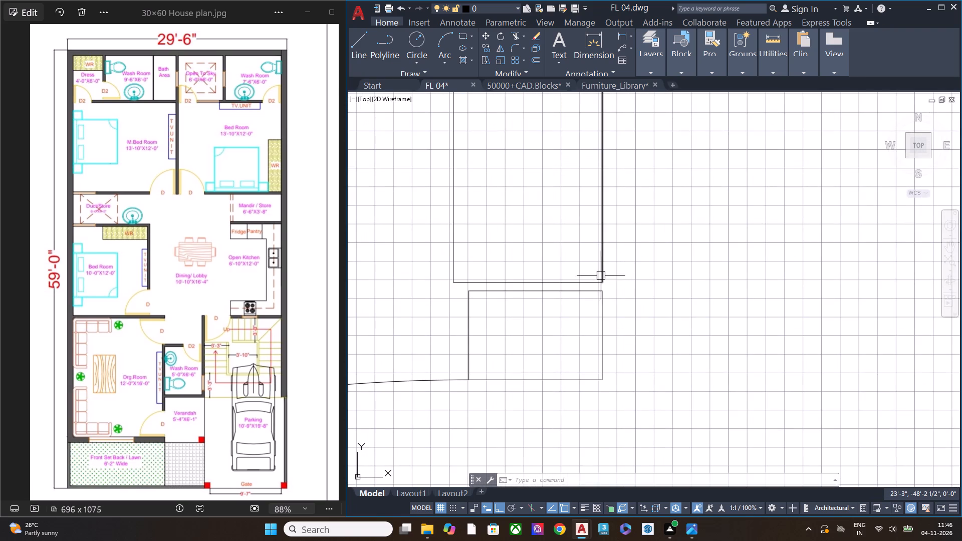
{"action": "scroll", "coordinate": [595, 259], "scroll_direction": "down", "scroll_amount": 2}
{"action": "middle_click_drag", "start_coordinate": [597, 296], "coordinate": [596, 296]}
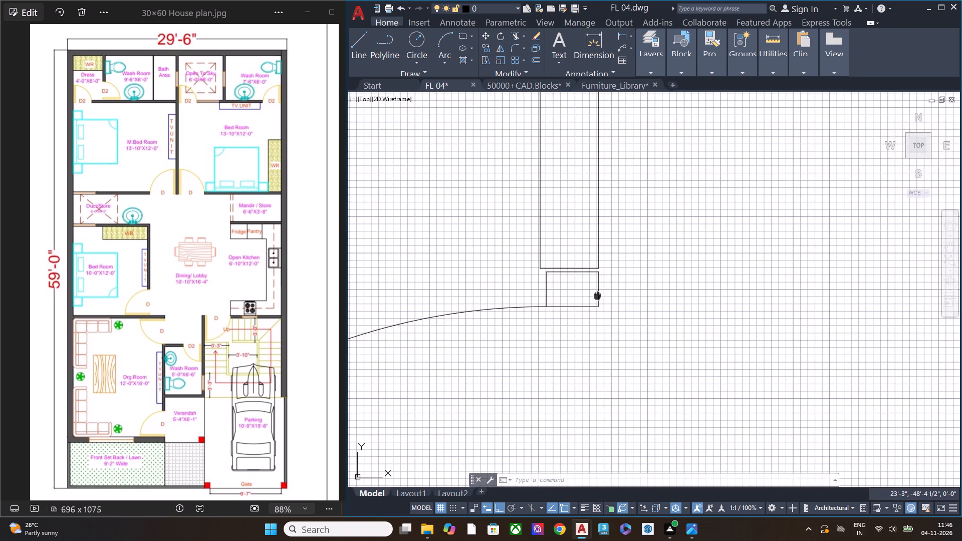
{"action": "middle_click_drag", "start_coordinate": [596, 296], "coordinate": [575, 214]}
{"action": "scroll", "coordinate": [575, 212], "scroll_direction": "down", "scroll_amount": 3}
{"action": "scroll", "coordinate": [563, 363], "scroll_direction": "up", "scroll_amount": 1}
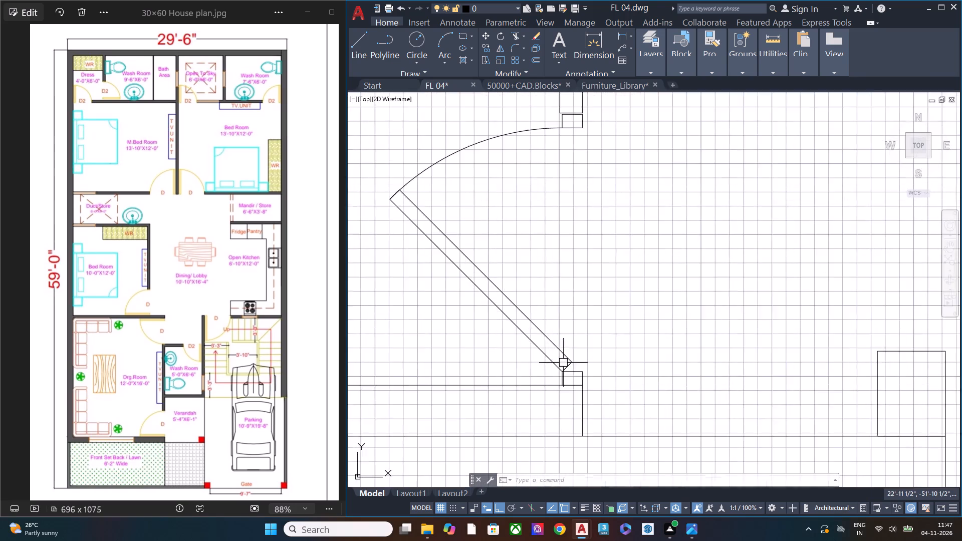
{"action": "scroll", "coordinate": [563, 363], "scroll_direction": "up", "scroll_amount": 3}
{"action": "scroll", "coordinate": [597, 322], "scroll_direction": "down", "scroll_amount": 3}
{"action": "middle_click_drag", "start_coordinate": [608, 301], "coordinate": [593, 367]}
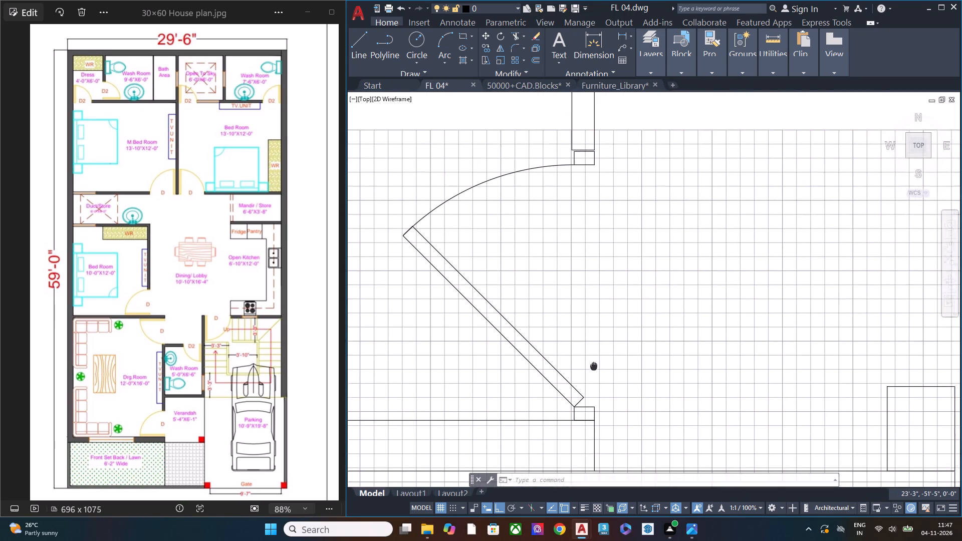
{"action": "middle_click_drag", "start_coordinate": [593, 367], "coordinate": [586, 409]}
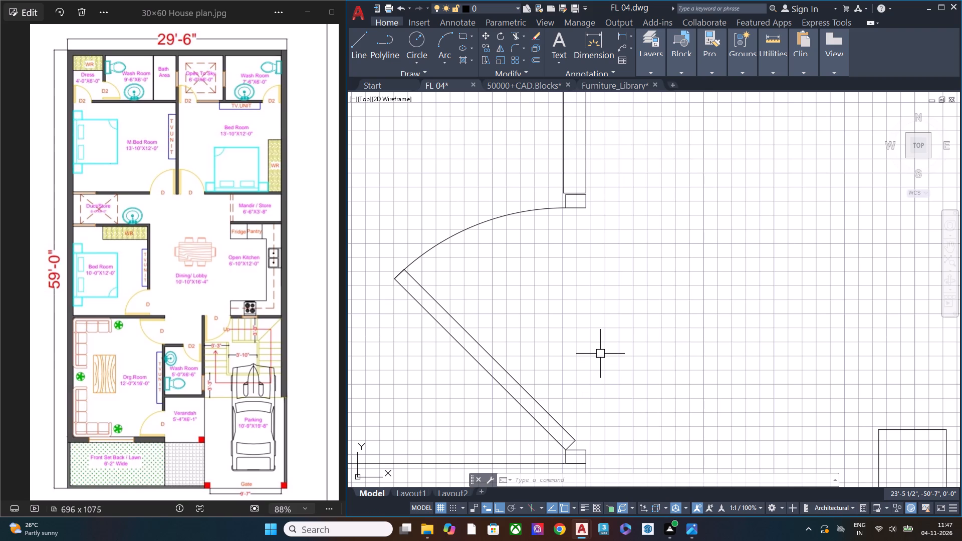
Move the door up so its upper frame post sits against the end of the wall above the opening.
{"action": "scroll", "coordinate": [605, 253], "scroll_direction": "up", "scroll_amount": 2}
{"action": "middle_click_drag", "start_coordinate": [571, 217], "coordinate": [585, 373]}
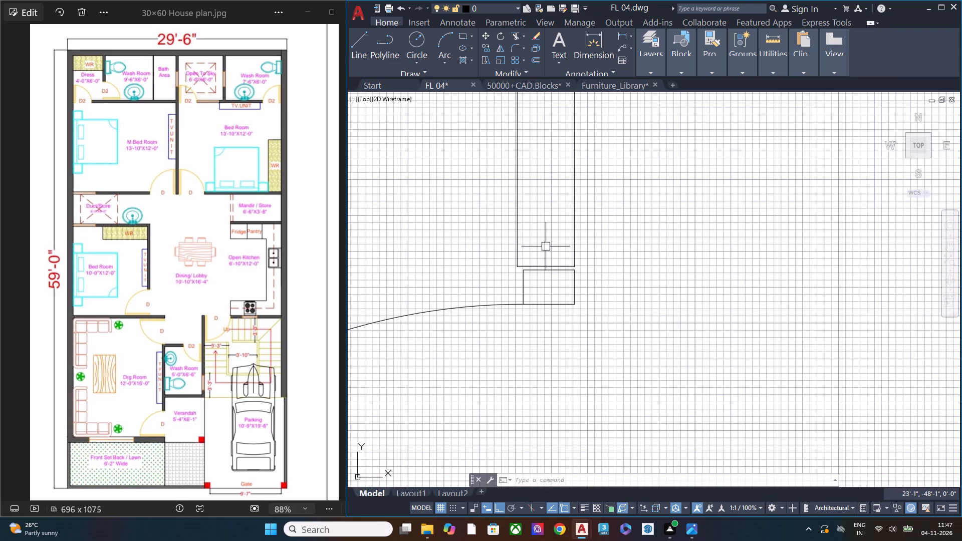
{"action": "middle_click_drag", "start_coordinate": [545, 245], "coordinate": [557, 334]}
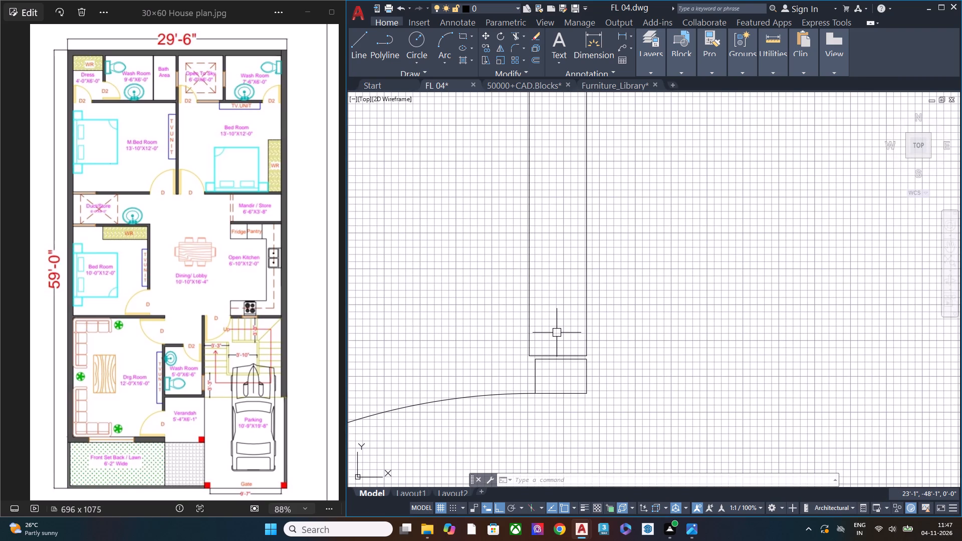
{"action": "scroll", "coordinate": [556, 298], "scroll_direction": "up", "scroll_amount": 1}
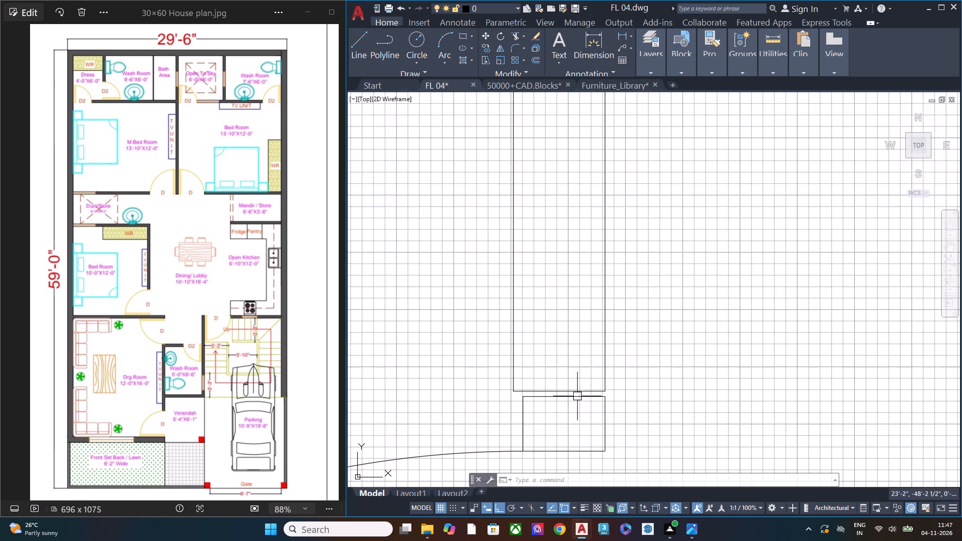
{"action": "middle_click_drag", "start_coordinate": [579, 404], "coordinate": [570, 276]}
{"action": "scroll", "coordinate": [582, 319], "scroll_direction": "up", "scroll_amount": 2}
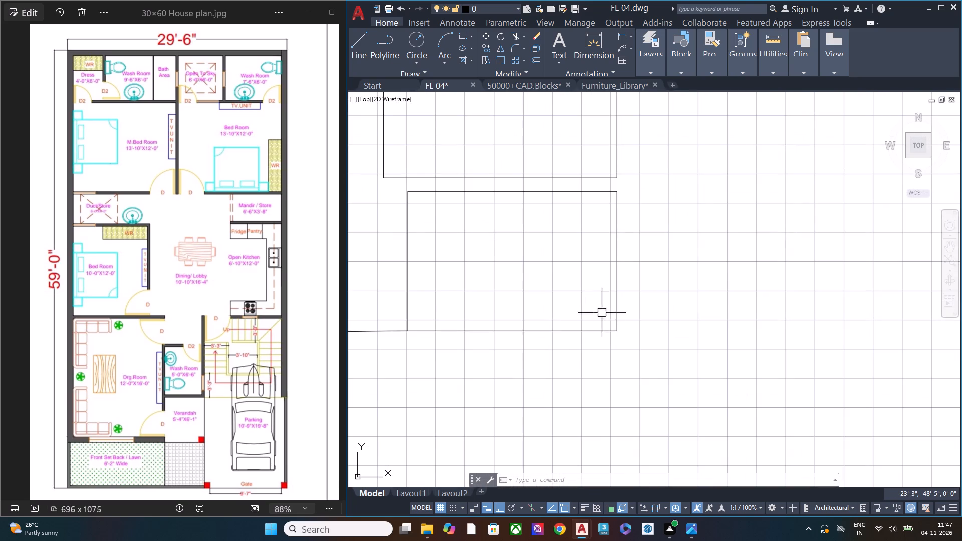
{"action": "left_click", "coordinate": [629, 338]}
{"action": "left_click", "coordinate": [601, 279]}
{"action": "type", "text": "M"}
{"action": "key", "text": "space"}
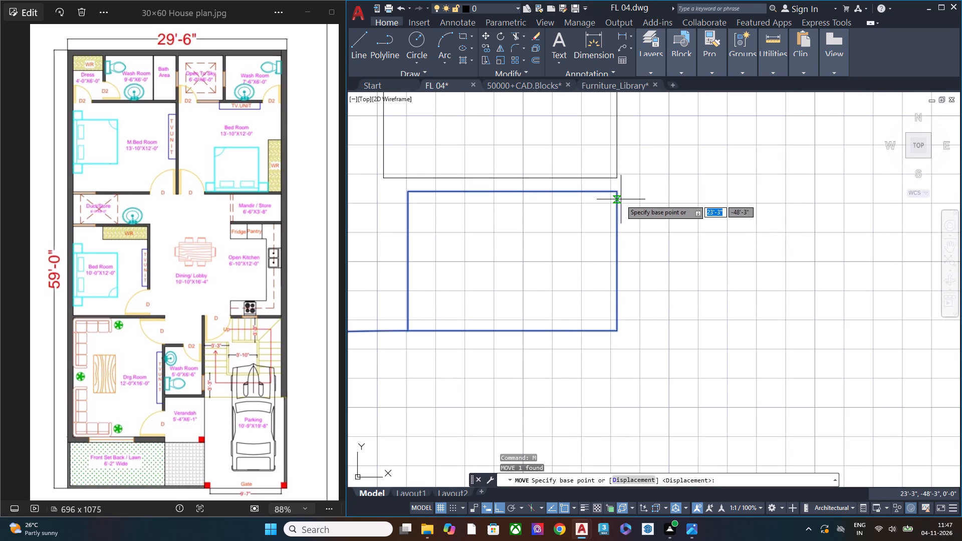
{"action": "middle_click_drag", "start_coordinate": [606, 246], "coordinate": [598, 325]}
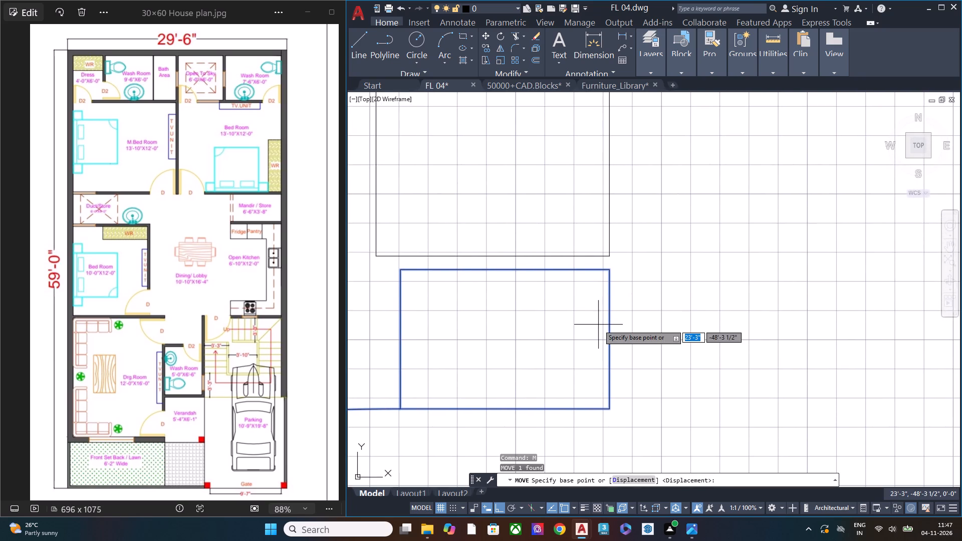
{"action": "scroll", "coordinate": [603, 284], "scroll_direction": "up", "scroll_amount": 2}
{"action": "left_click", "coordinate": [616, 253]}
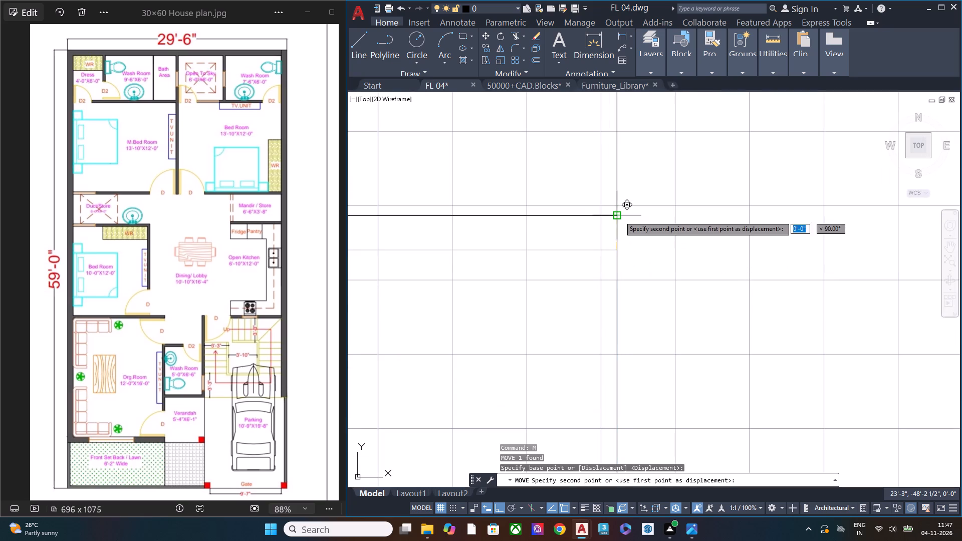
{"action": "left_click", "coordinate": [619, 216]}
{"action": "key", "text": "Escape"}
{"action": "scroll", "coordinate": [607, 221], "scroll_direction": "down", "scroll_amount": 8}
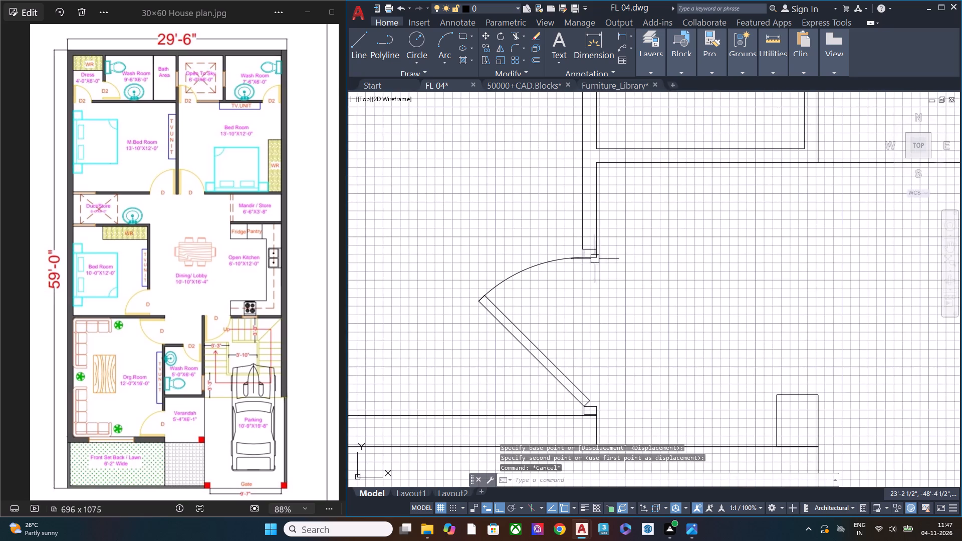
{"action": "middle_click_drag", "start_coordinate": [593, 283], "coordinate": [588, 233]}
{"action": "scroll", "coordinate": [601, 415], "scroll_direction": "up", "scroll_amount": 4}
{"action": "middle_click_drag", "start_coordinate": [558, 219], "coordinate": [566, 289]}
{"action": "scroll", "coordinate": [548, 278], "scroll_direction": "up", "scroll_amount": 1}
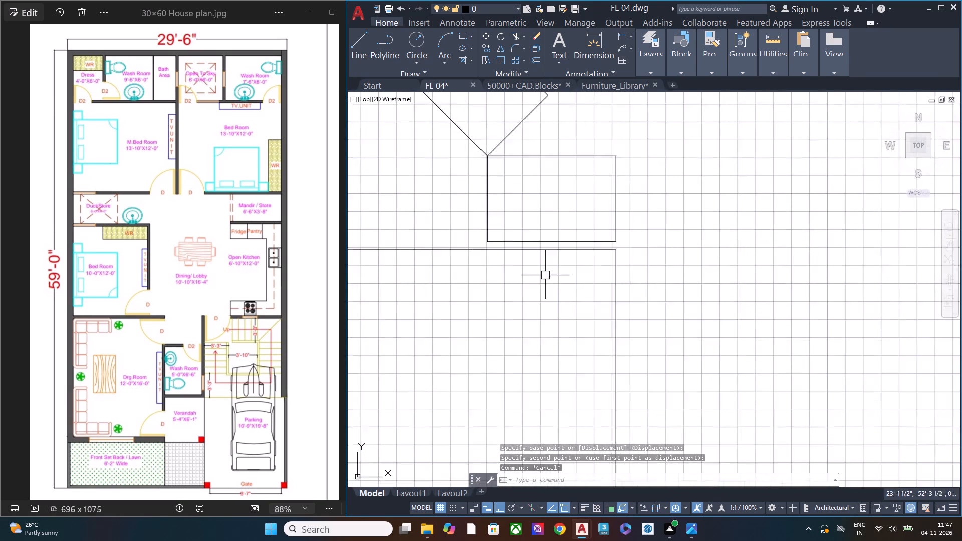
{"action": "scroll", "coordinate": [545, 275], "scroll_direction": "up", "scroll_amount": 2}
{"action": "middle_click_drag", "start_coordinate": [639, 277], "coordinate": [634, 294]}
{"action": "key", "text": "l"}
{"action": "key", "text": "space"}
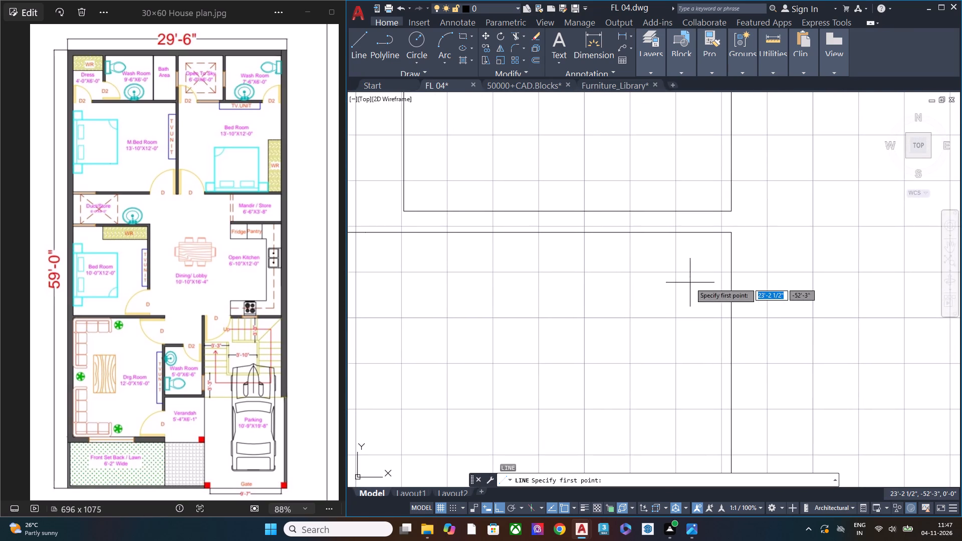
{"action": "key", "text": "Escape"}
Extend the lower wall's vertical end line up to the bottom of the door's lower frame post.
{"action": "key", "text": "e"}
{"action": "type", "text": "X"}
{"action": "key", "text": "space"}
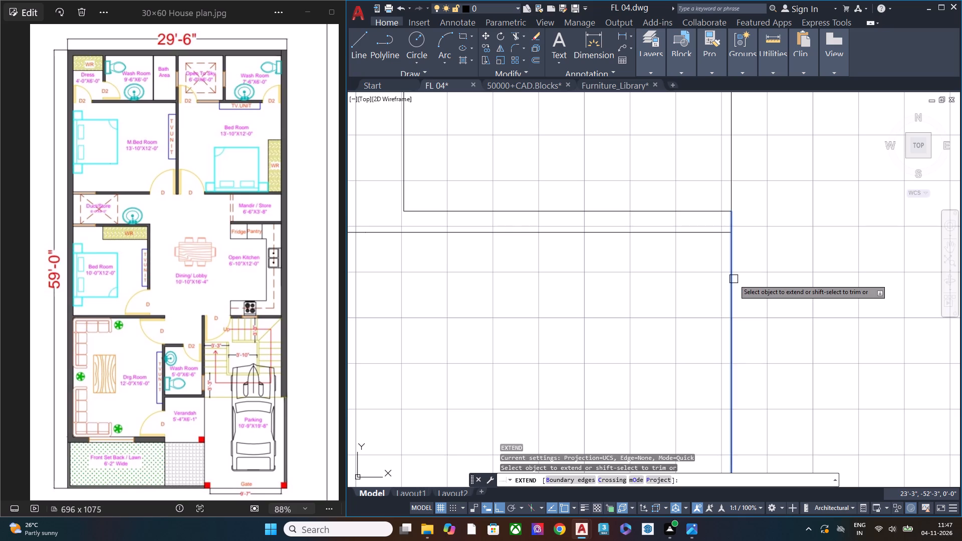
{"action": "left_click", "coordinate": [734, 279]}
{"action": "key", "text": "Escape"}
Copy the extended end line 3 1/2" across to the inner edge of the lower frame post.
{"action": "left_click", "coordinate": [732, 221]}
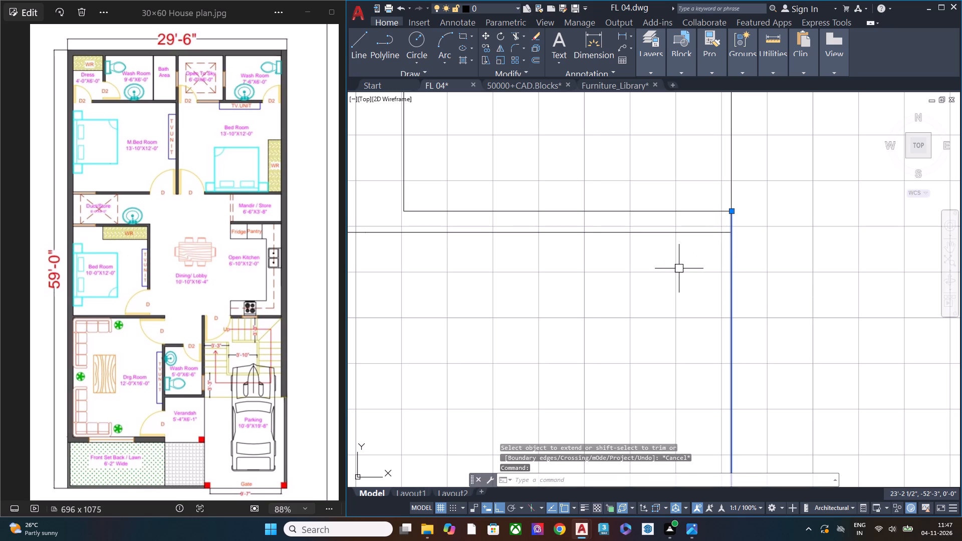
{"action": "type", "text": "CP"}
{"action": "key", "text": "space"}
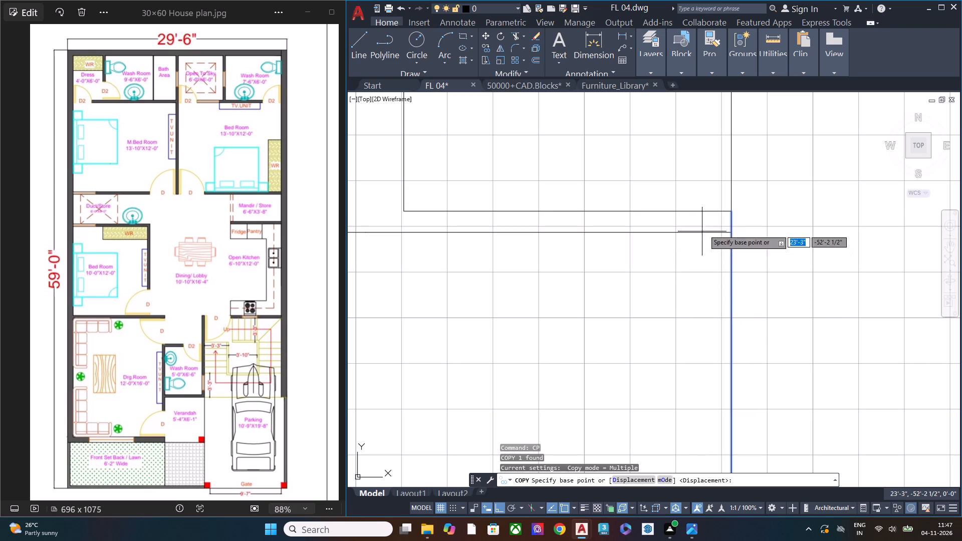
{"action": "left_click", "coordinate": [731, 214]}
{"action": "scroll", "coordinate": [544, 237], "scroll_direction": "down", "scroll_amount": 1}
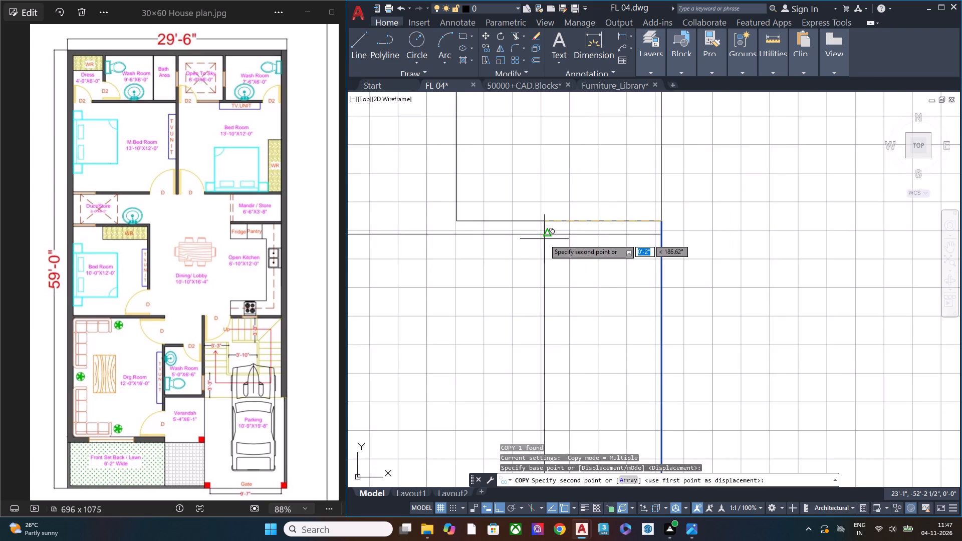
{"action": "middle_click_drag", "start_coordinate": [534, 242], "coordinate": [609, 266]}
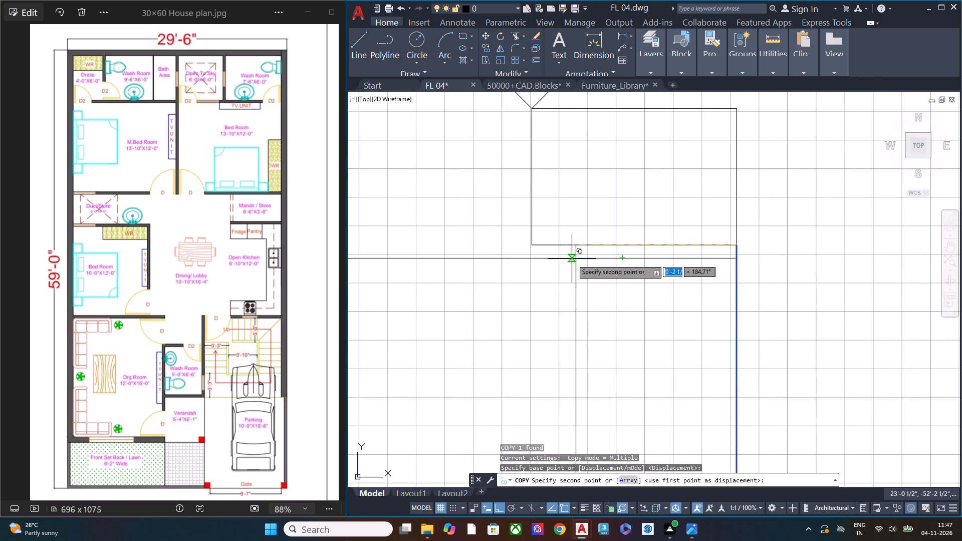
{"action": "left_click", "coordinate": [531, 245]}
{"action": "key", "text": "Escape"}
Trim the copied line below the wall's top line and the wall line segment running beneath the lower frame post.
{"action": "scroll", "coordinate": [628, 273], "scroll_direction": "down", "scroll_amount": 2}
{"action": "middle_click_drag", "start_coordinate": [631, 323], "coordinate": [581, 250]}
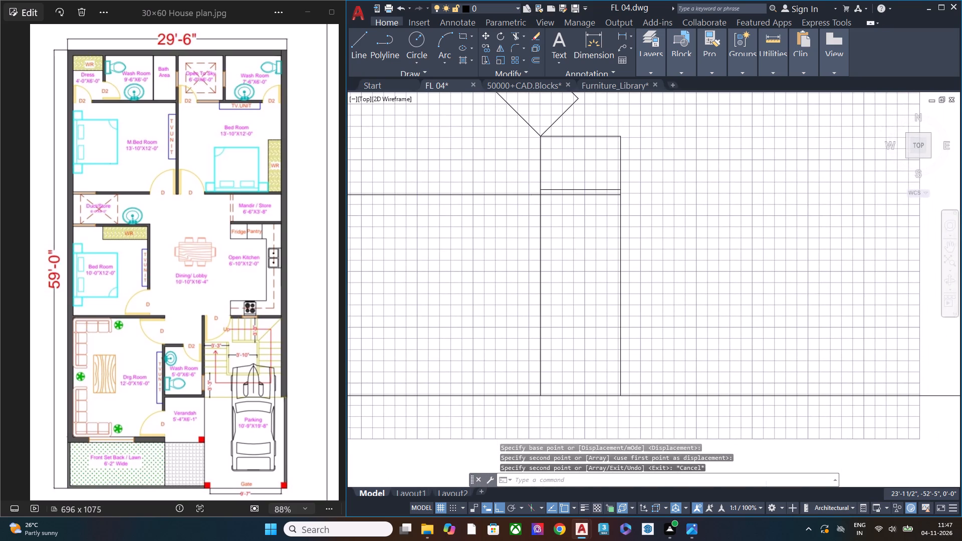
{"action": "type", "text": "TR"}
{"action": "key", "text": "space"}
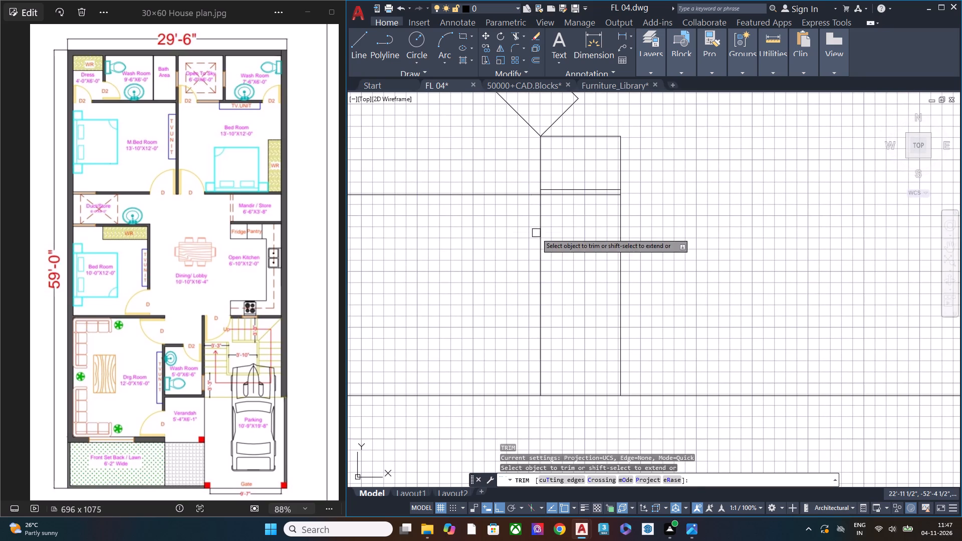
{"action": "left_click", "coordinate": [536, 233]}
{"action": "left_click", "coordinate": [559, 220]}
{"action": "left_click", "coordinate": [581, 196]}
{"action": "key", "text": "Escape"}
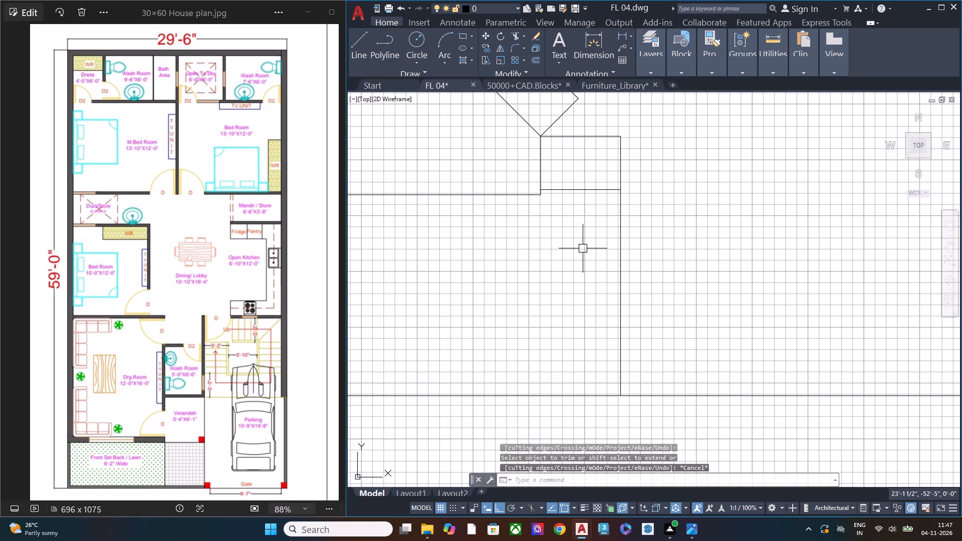
Save the drawing.
{"action": "scroll", "coordinate": [586, 250], "scroll_direction": "down", "scroll_amount": 2}
{"action": "middle_click_drag", "start_coordinate": [626, 257], "coordinate": [639, 327]}
{"action": "key", "text": "Escape"}
{"action": "key", "text": "ctrl+s"}
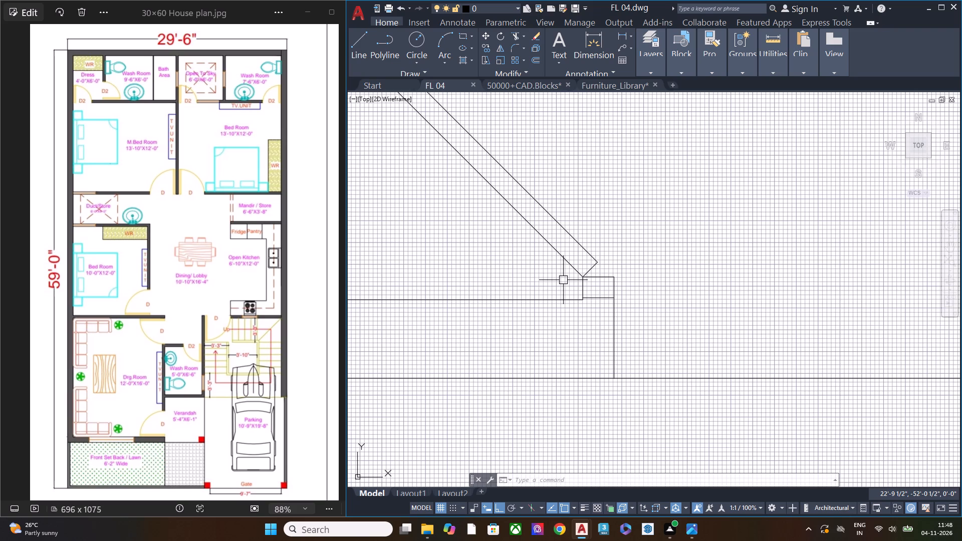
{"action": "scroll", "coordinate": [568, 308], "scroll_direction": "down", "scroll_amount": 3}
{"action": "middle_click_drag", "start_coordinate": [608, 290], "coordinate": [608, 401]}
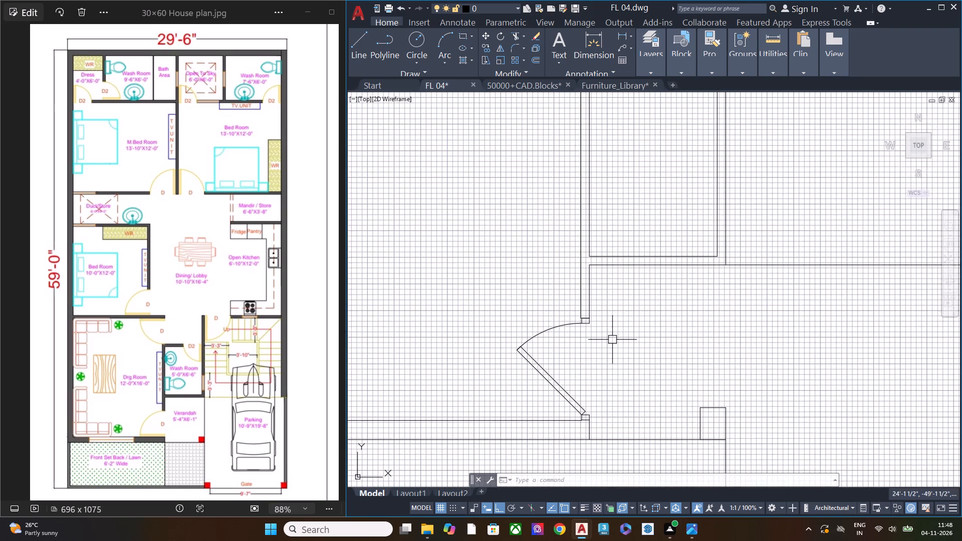
Extend both vertical lines of the 10'-0"x12'-0" bedroom's lobby-side wall up to the upper line of the wall below the duct/store.
{"action": "middle_click_drag", "start_coordinate": [612, 343], "coordinate": [601, 394]}
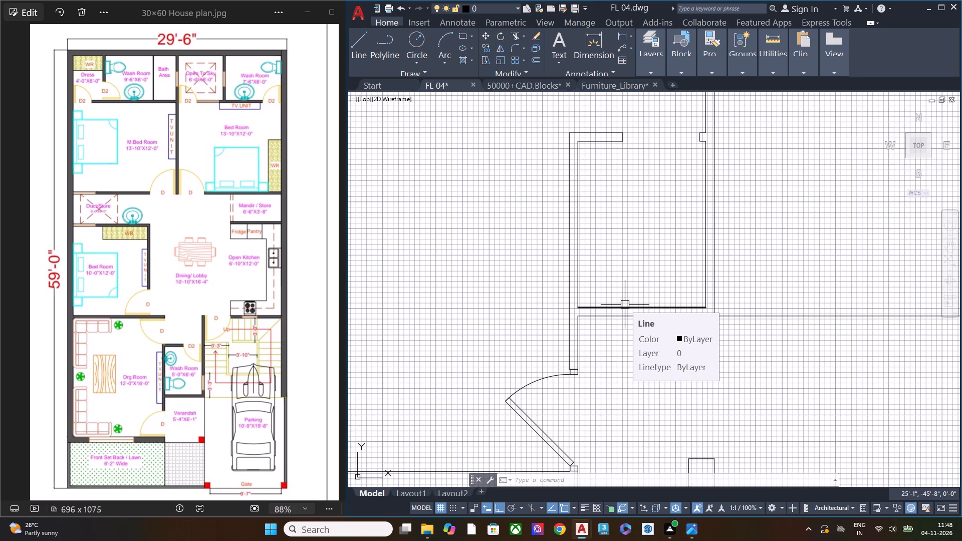
{"action": "scroll", "coordinate": [604, 280], "scroll_direction": "down", "scroll_amount": 2}
{"action": "middle_click_drag", "start_coordinate": [610, 343], "coordinate": [604, 343]}
{"action": "middle_click_drag", "start_coordinate": [617, 286], "coordinate": [609, 425]}
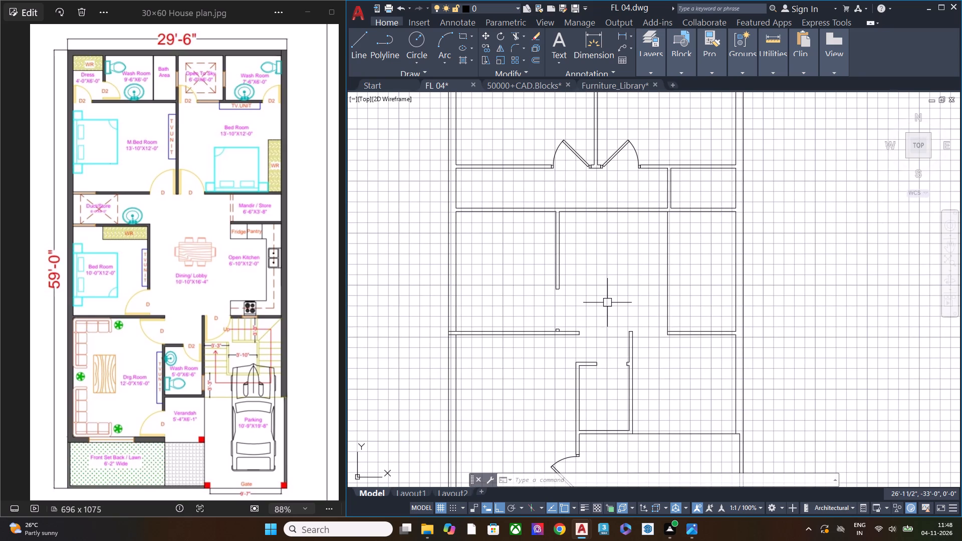
{"action": "middle_click_drag", "start_coordinate": [609, 251], "coordinate": [622, 351]}
{"action": "scroll", "coordinate": [612, 317], "scroll_direction": "up", "scroll_amount": 1}
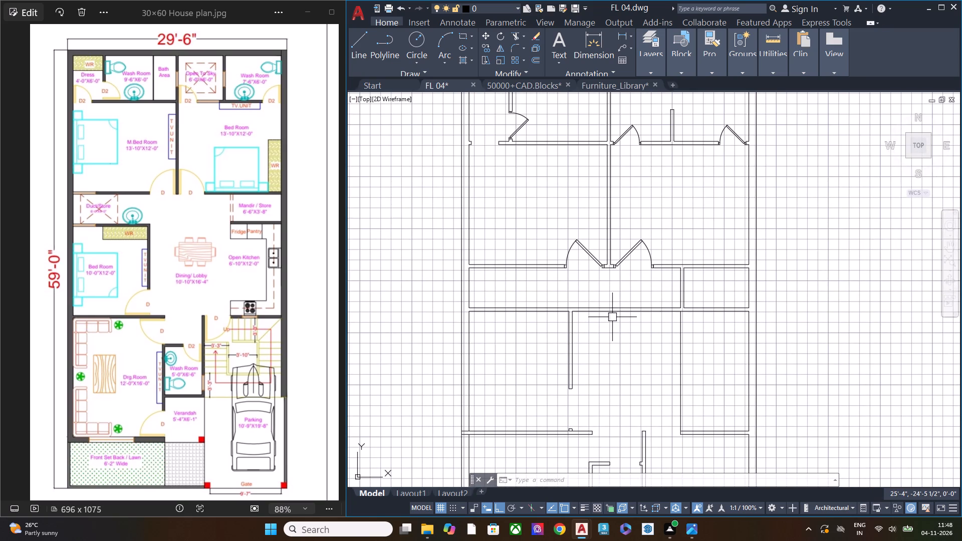
{"action": "key", "text": "e"}
{"action": "key", "text": "x"}
{"action": "key", "text": "space"}
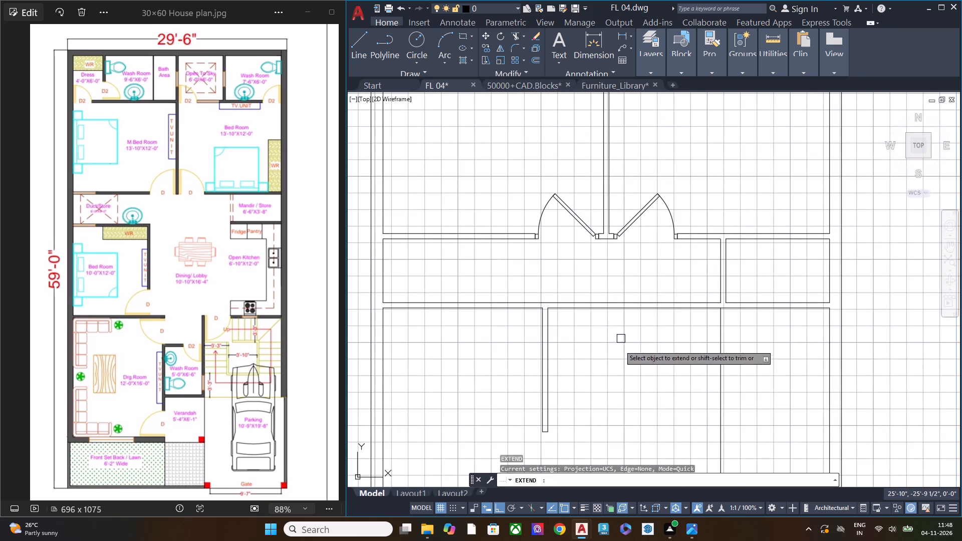
{"action": "left_click", "coordinate": [566, 349]}
{"action": "left_click", "coordinate": [504, 346]}
{"action": "key", "text": "Escape"}
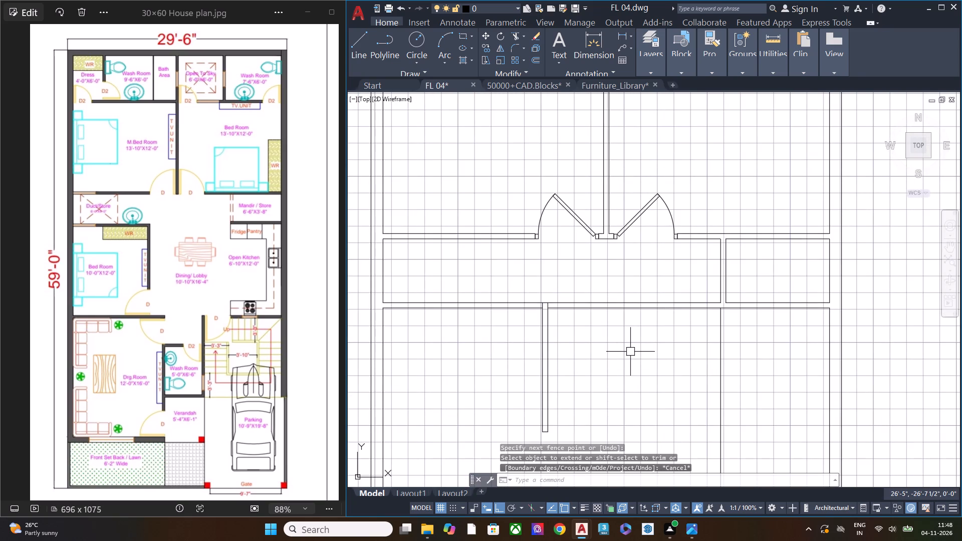
Extend the open kitchen's lobby-side vertical line up through the horizontal wall below the mandir/store.
{"action": "middle_click_drag", "start_coordinate": [735, 331], "coordinate": [670, 351]}
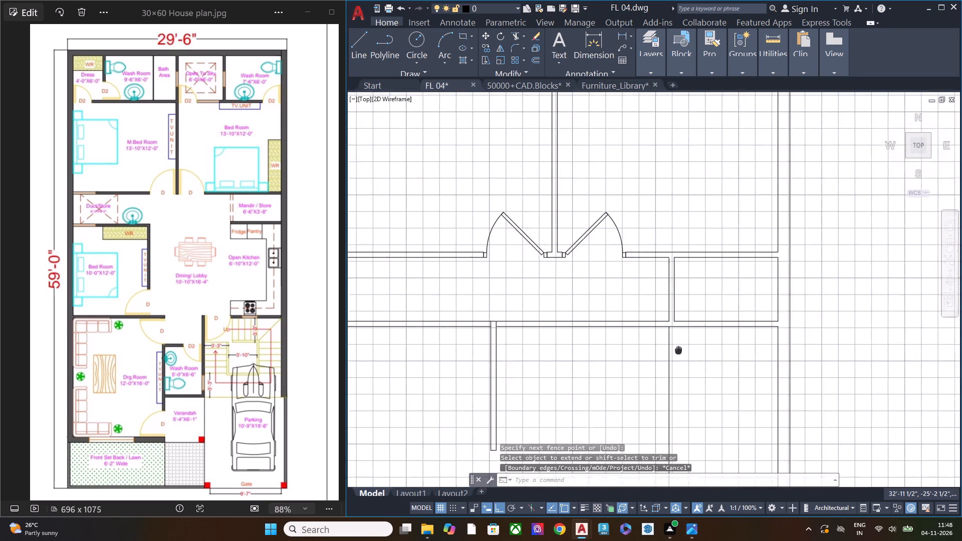
{"action": "middle_click_drag", "start_coordinate": [670, 351], "coordinate": [589, 324]}
{"action": "type", "text": "EX"}
{"action": "key", "text": "space"}
{"action": "left_click", "coordinate": [591, 341]}
{"action": "left_click", "coordinate": [561, 338]}
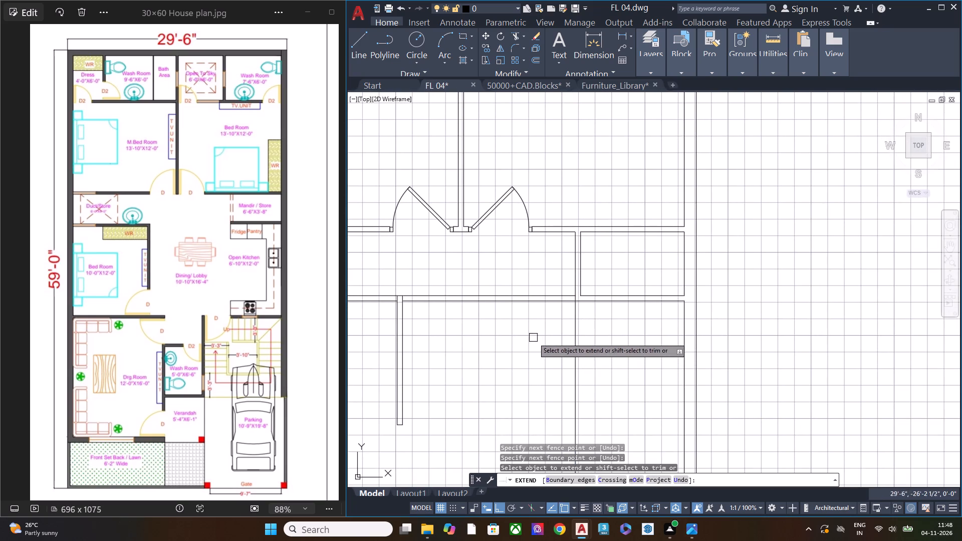
{"action": "key", "text": "Escape"}
Trim the two horizontal wall lines crossing the lobby between the lower bedroom wall and the kitchen line.
{"action": "type", "text": "TR"}
{"action": "key", "text": "space"}
{"action": "left_click_drag", "start_coordinate": [509, 331], "coordinate": [509, 326]}
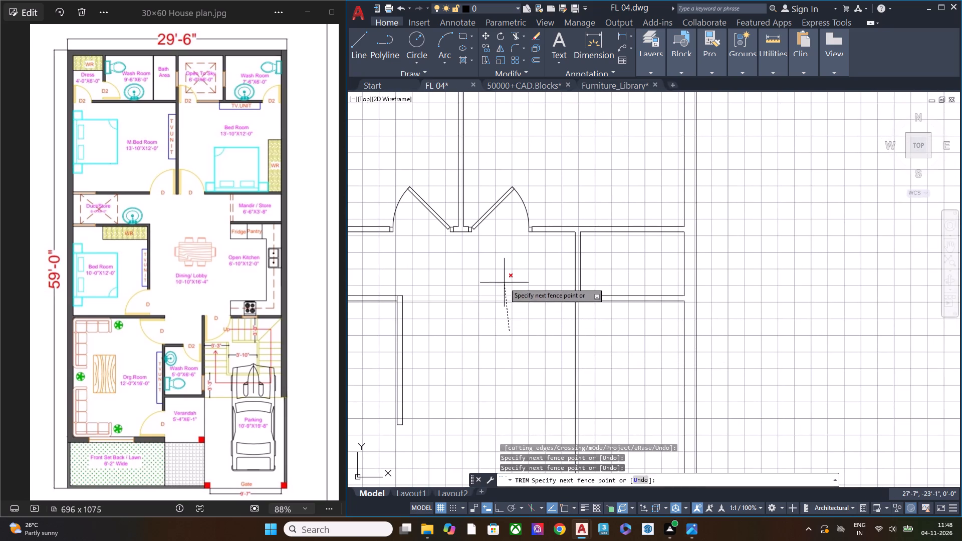
{"action": "left_click", "coordinate": [504, 281]}
{"action": "key", "text": "Escape"}
Trim the leftover inner line stub at the lower bedroom's upper lobby-side wall corner.
{"action": "middle_click_drag", "start_coordinate": [470, 342], "coordinate": [651, 362]}
{"action": "scroll", "coordinate": [470, 342], "scroll_direction": "up", "scroll_amount": 1}
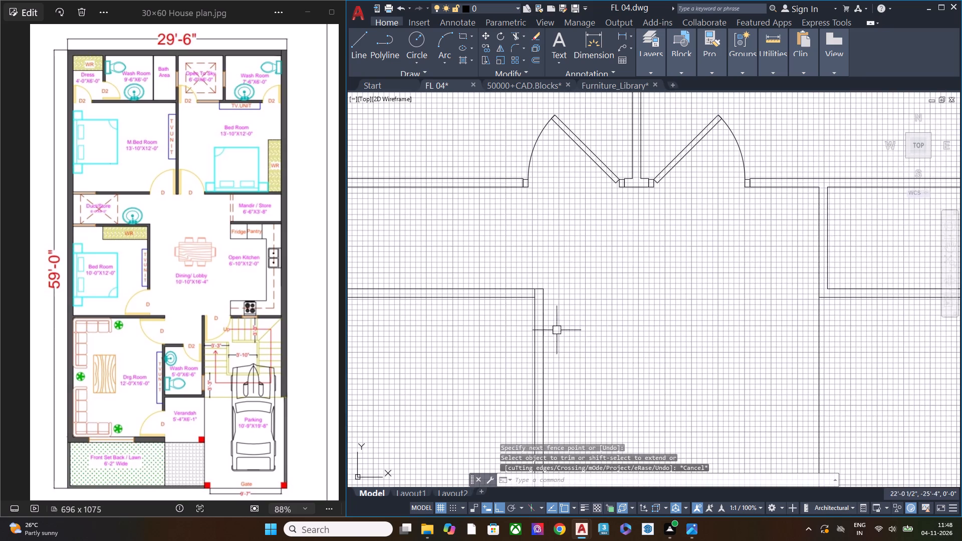
{"action": "scroll", "coordinate": [544, 306], "scroll_direction": "up", "scroll_amount": 2}
{"action": "type", "text": "TR"}
{"action": "key", "text": "space"}
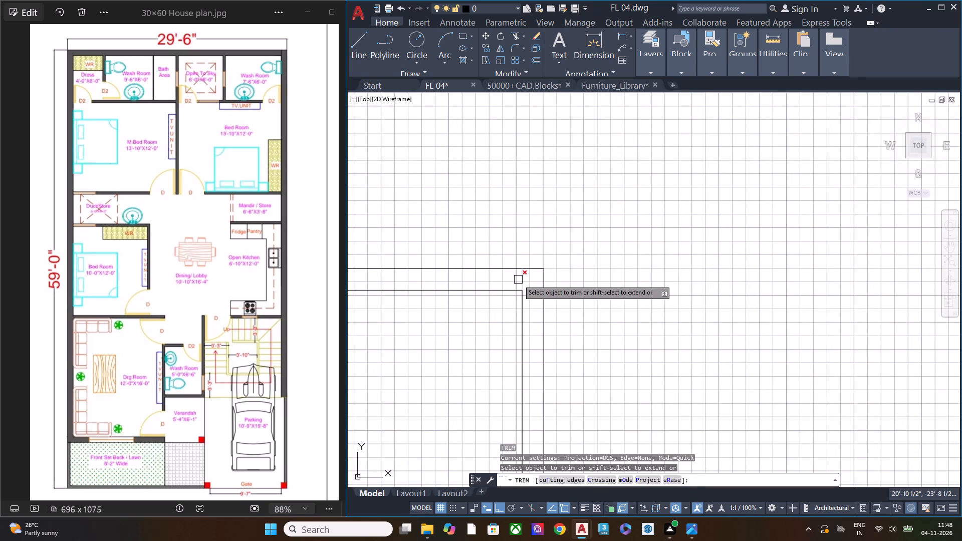
{"action": "left_click", "coordinate": [518, 280]}
{"action": "key", "text": "Escape"}
{"action": "scroll", "coordinate": [584, 282], "scroll_direction": "up", "scroll_amount": 1}
{"action": "scroll", "coordinate": [584, 282], "scroll_direction": "down", "scroll_amount": 3}
{"action": "middle_click_drag", "start_coordinate": [607, 329], "coordinate": [523, 306]}
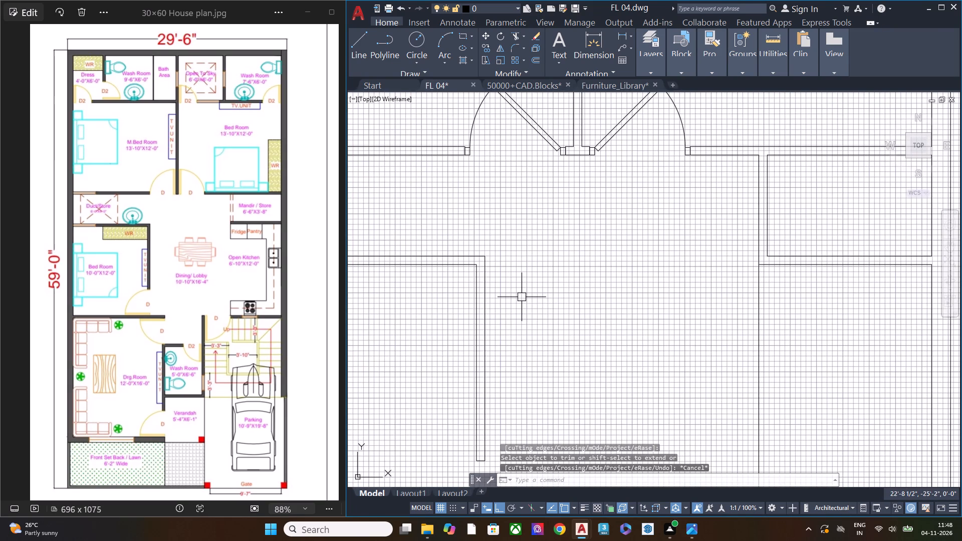
Examine the plan's remaining door openings, focusing on the lower wash room beside the drawing room.
{"action": "scroll", "coordinate": [528, 261], "scroll_direction": "down", "scroll_amount": 3}
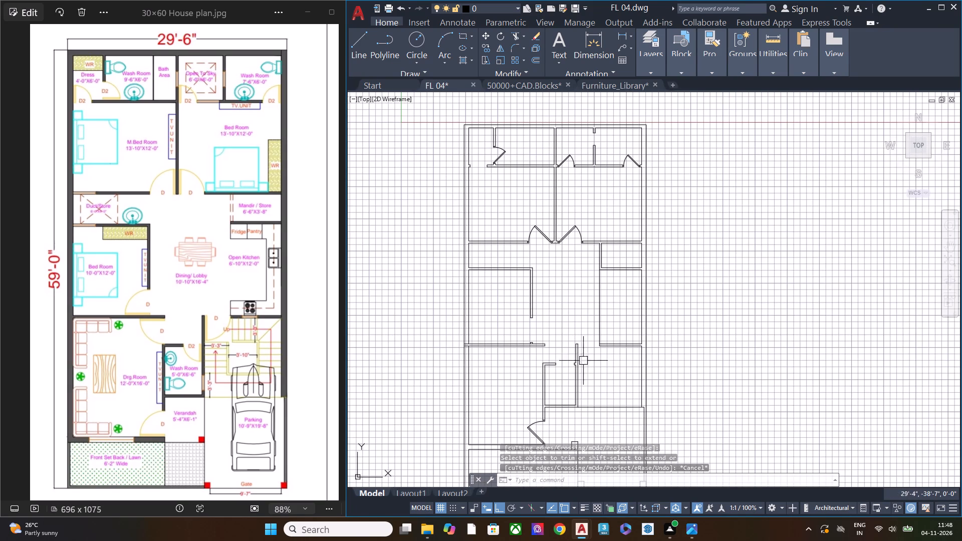
{"action": "middle_click_drag", "start_coordinate": [582, 355], "coordinate": [590, 316]}
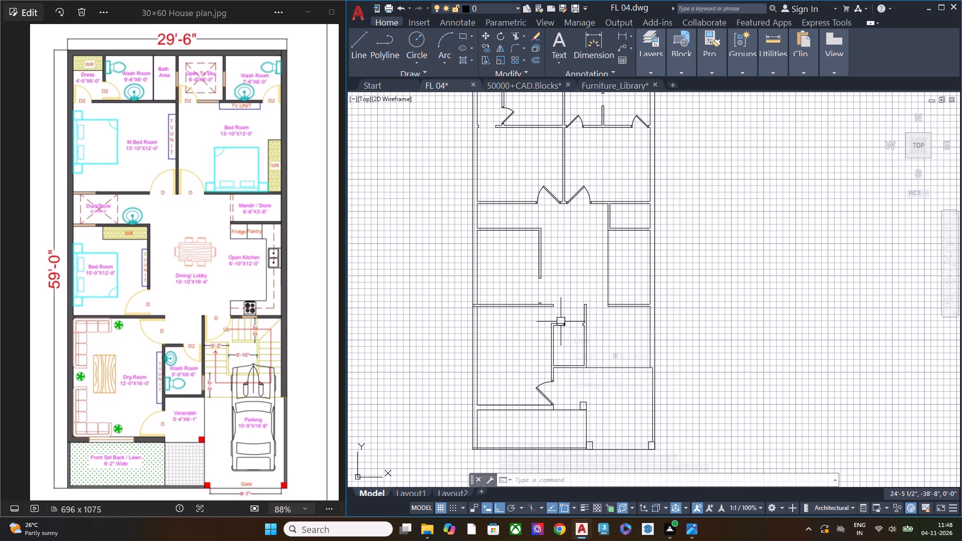
{"action": "middle_click_drag", "start_coordinate": [572, 265], "coordinate": [611, 316]}
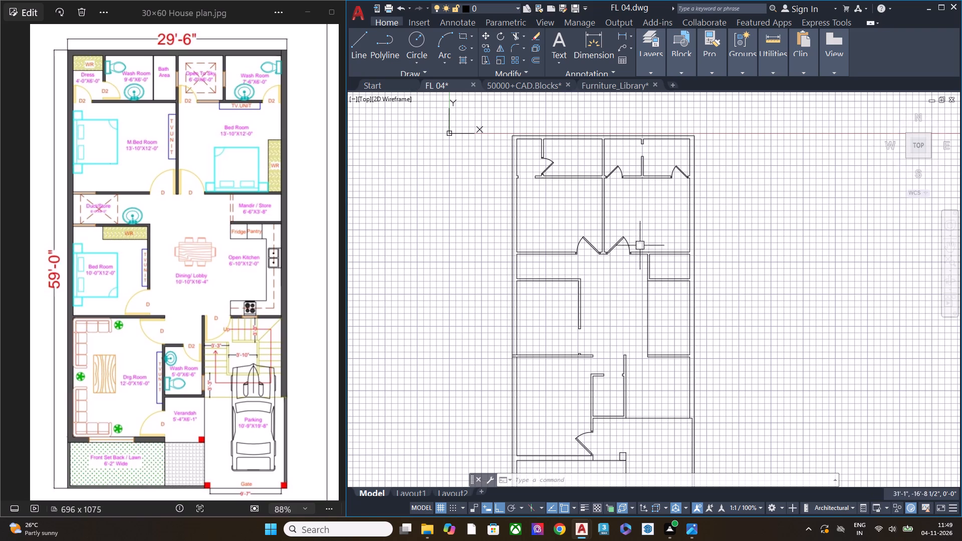
{"action": "middle_click_drag", "start_coordinate": [616, 346], "coordinate": [556, 268]}
{"action": "scroll", "coordinate": [545, 325], "scroll_direction": "up", "scroll_amount": 1}
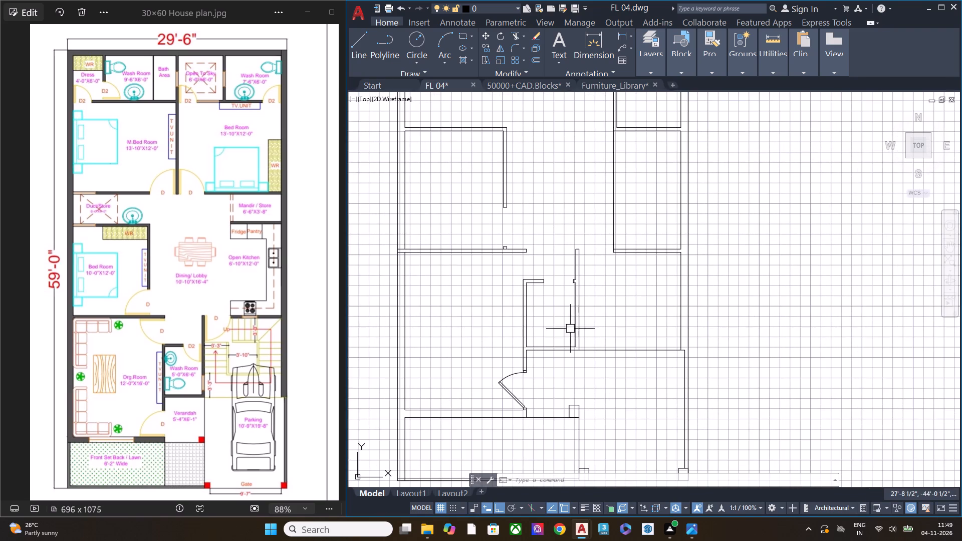
{"action": "middle_click_drag", "start_coordinate": [566, 315], "coordinate": [568, 324]}
{"action": "scroll", "coordinate": [566, 312], "scroll_direction": "up", "scroll_amount": 2}
{"action": "scroll", "coordinate": [565, 308], "scroll_direction": "down", "scroll_amount": 1}
{"action": "scroll", "coordinate": [563, 308], "scroll_direction": "up", "scroll_amount": 1}
{"action": "middle_click_drag", "start_coordinate": [530, 283], "coordinate": [587, 303]}
{"action": "scroll", "coordinate": [593, 293], "scroll_direction": "up", "scroll_amount": 2}
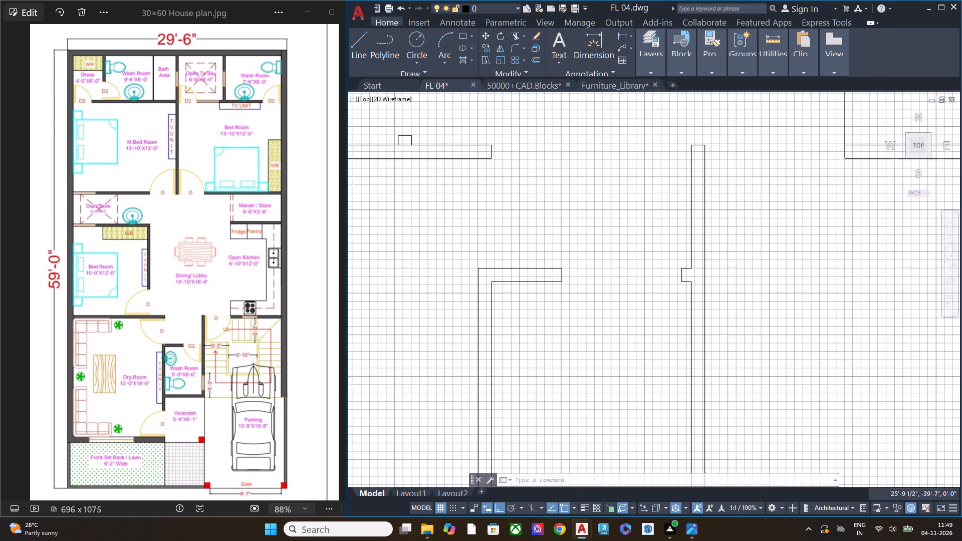
{"action": "middle_click_drag", "start_coordinate": [604, 268], "coordinate": [612, 311]}
{"action": "scroll", "coordinate": [611, 306], "scroll_direction": "down", "scroll_amount": 3}
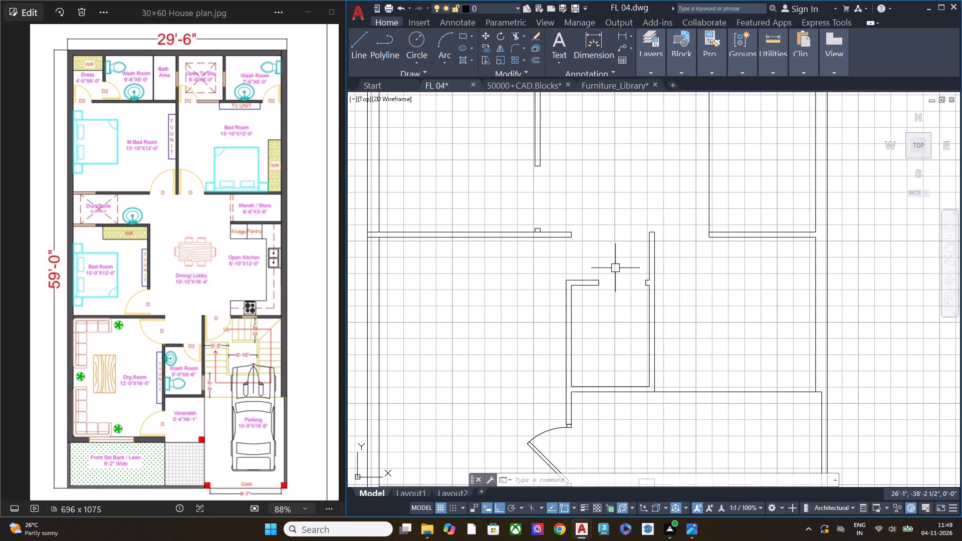
Copy the D2 door of the open-to-sky area by its hinge-side post's lower corner to the wall end at the lower wash room opening.
{"action": "middle_click_drag", "start_coordinate": [616, 268], "coordinate": [603, 347]}
{"action": "middle_click_drag", "start_coordinate": [605, 241], "coordinate": [614, 405]}
{"action": "middle_click_drag", "start_coordinate": [633, 259], "coordinate": [633, 433]}
{"action": "middle_click_drag", "start_coordinate": [615, 297], "coordinate": [618, 413]}
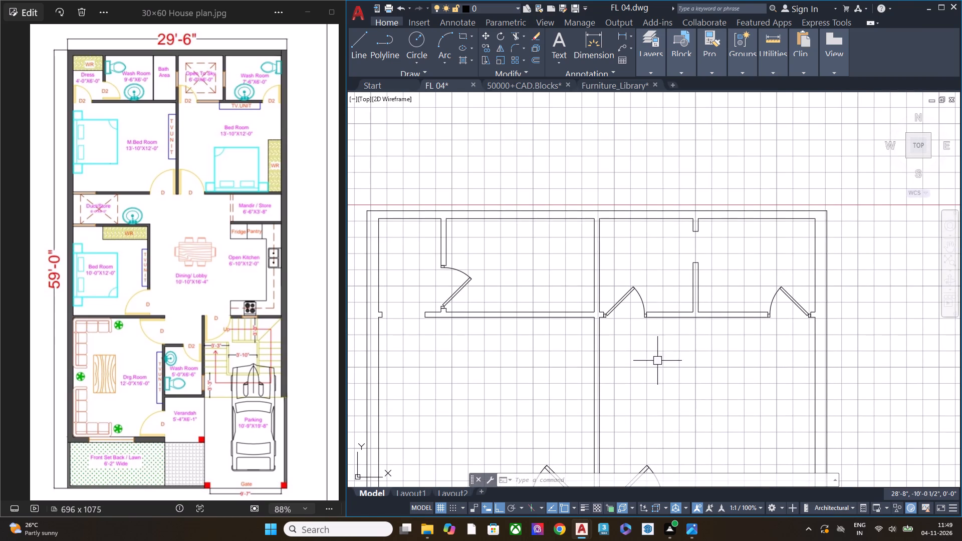
{"action": "scroll", "coordinate": [590, 304], "scroll_direction": "up", "scroll_amount": 2}
{"action": "left_click_drag", "start_coordinate": [651, 333], "coordinate": [651, 312]}
{"action": "left_click", "coordinate": [650, 277]}
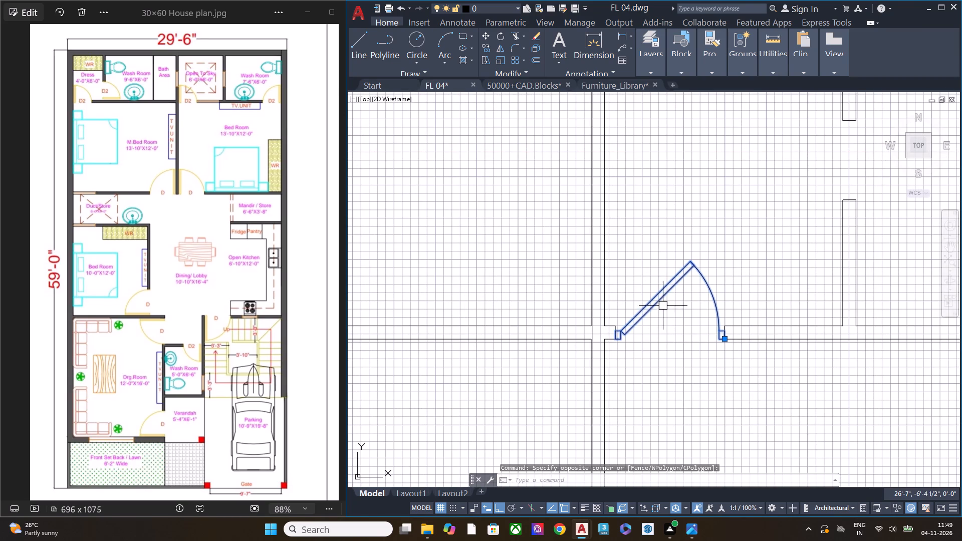
{"action": "key", "text": "c"}
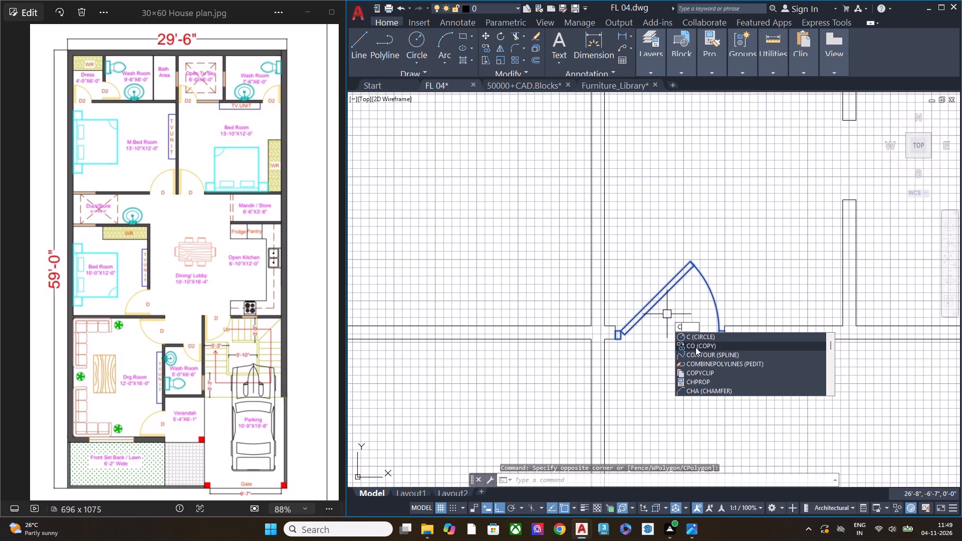
{"action": "left_click", "coordinate": [695, 347]}
{"action": "scroll", "coordinate": [617, 343], "scroll_direction": "up", "scroll_amount": 1}
{"action": "scroll", "coordinate": [617, 342], "scroll_direction": "down", "scroll_amount": 3}
{"action": "scroll", "coordinate": [617, 341], "scroll_direction": "up", "scroll_amount": 2}
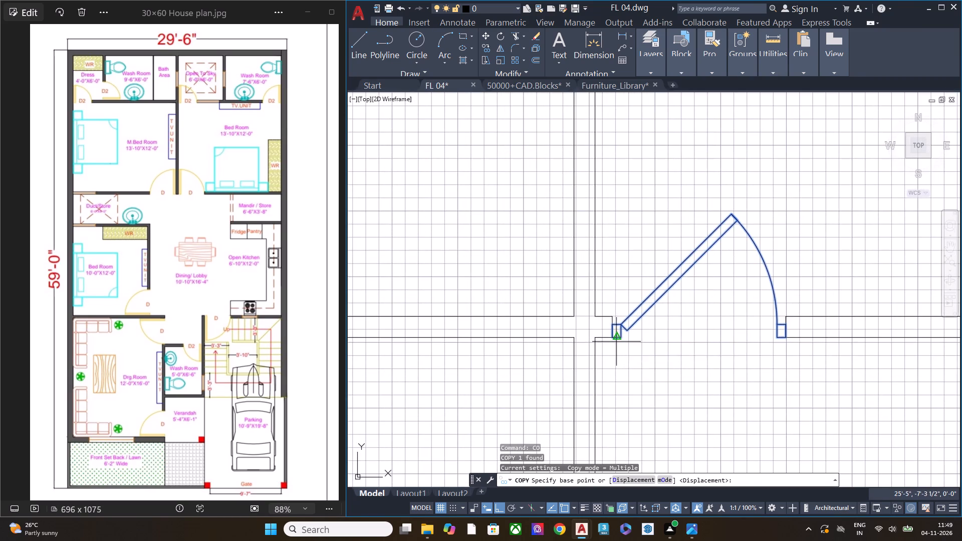
{"action": "left_click", "coordinate": [613, 341]}
{"action": "scroll", "coordinate": [622, 294], "scroll_direction": "down", "scroll_amount": 12}
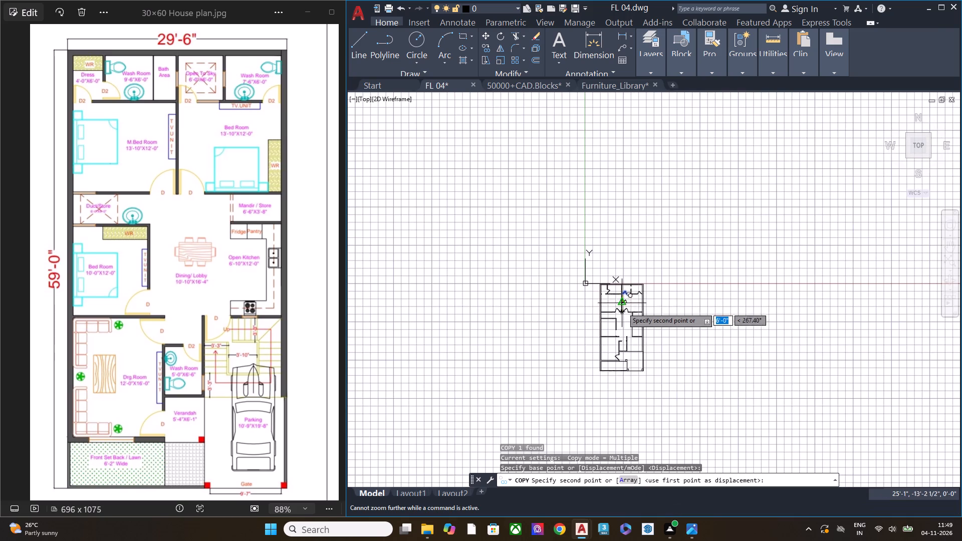
{"action": "middle_click_drag", "start_coordinate": [624, 350], "coordinate": [624, 343]}
{"action": "scroll", "coordinate": [624, 343], "scroll_direction": "up", "scroll_amount": 2}
{"action": "scroll", "coordinate": [624, 343], "scroll_direction": "down", "scroll_amount": 1}
{"action": "scroll", "coordinate": [624, 343], "scroll_direction": "up", "scroll_amount": 6}
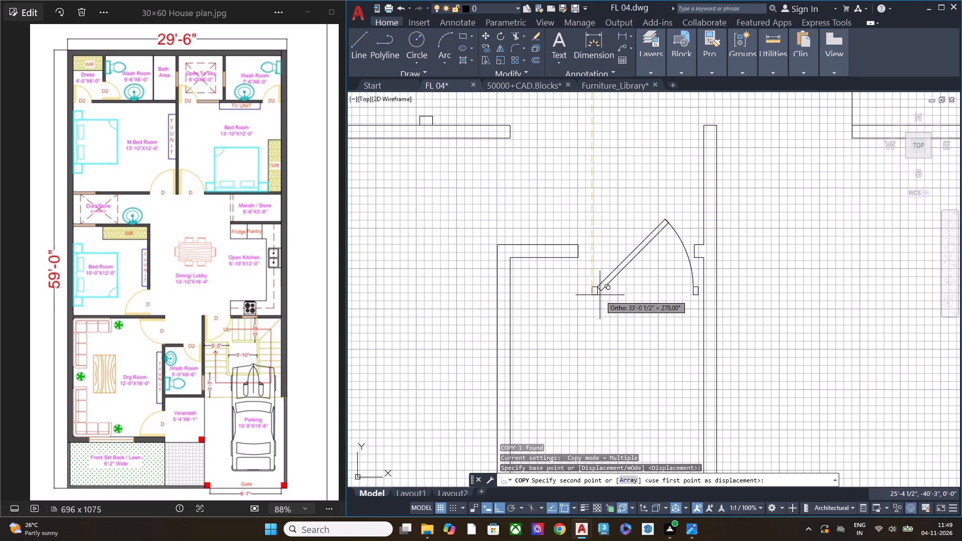
{"action": "left_click", "coordinate": [579, 260]}
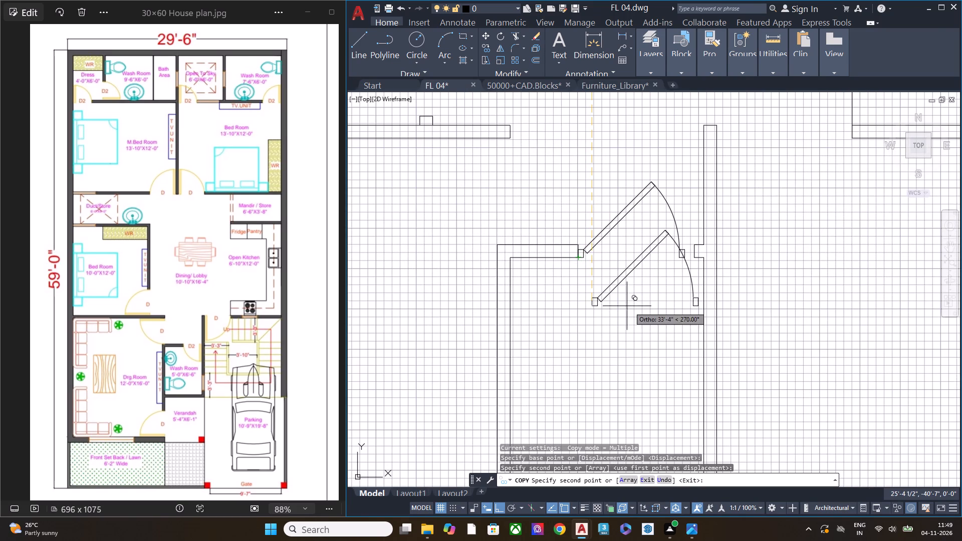
{"action": "key", "text": "Escape"}
Rotate the copied wash room door 180° so it swings into the wash room.
{"action": "left_click_drag", "start_coordinate": [644, 282], "coordinate": [641, 266]}
{"action": "left_click", "coordinate": [625, 223]}
{"action": "left_click", "coordinate": [632, 231]}
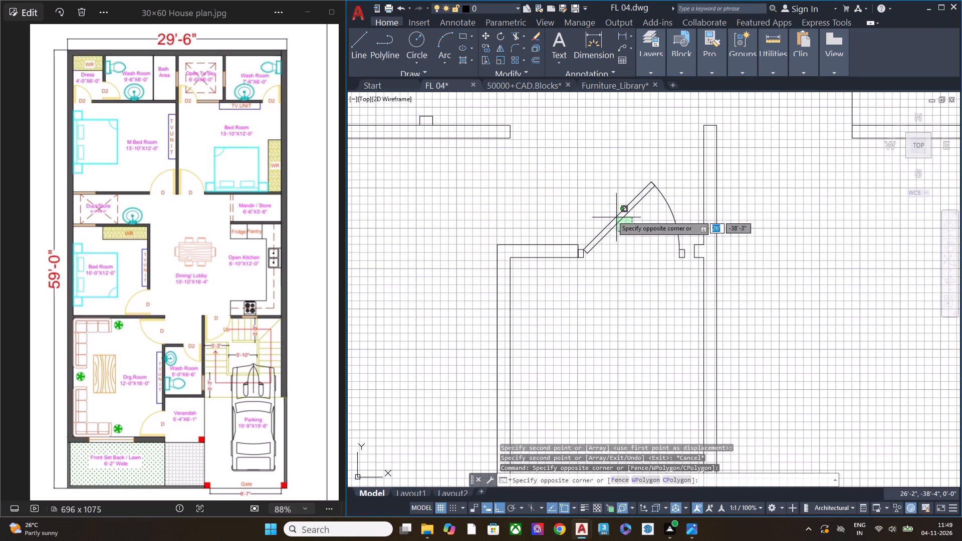
{"action": "left_click", "coordinate": [609, 212]}
{"action": "key", "text": "r"}
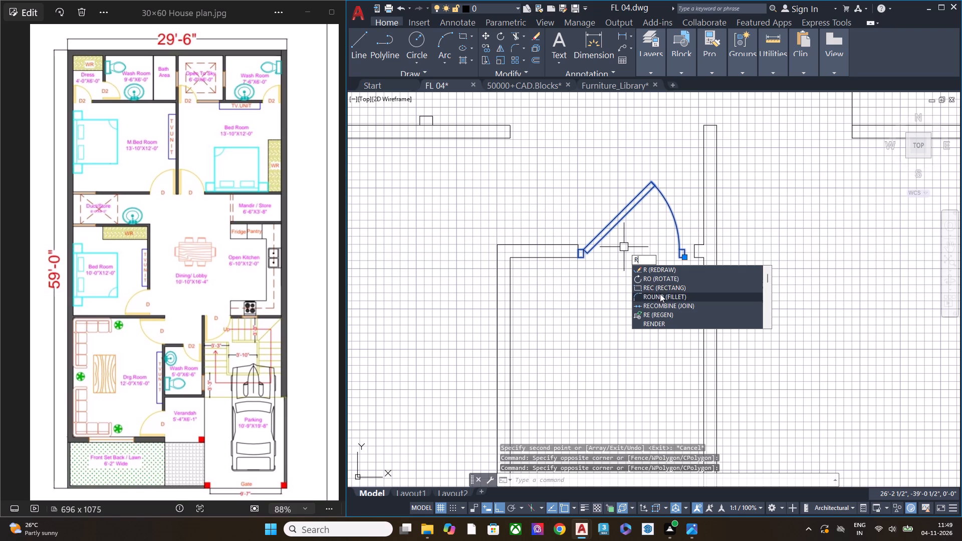
{"action": "left_click", "coordinate": [672, 279]}
{"action": "left_click", "coordinate": [632, 309]}
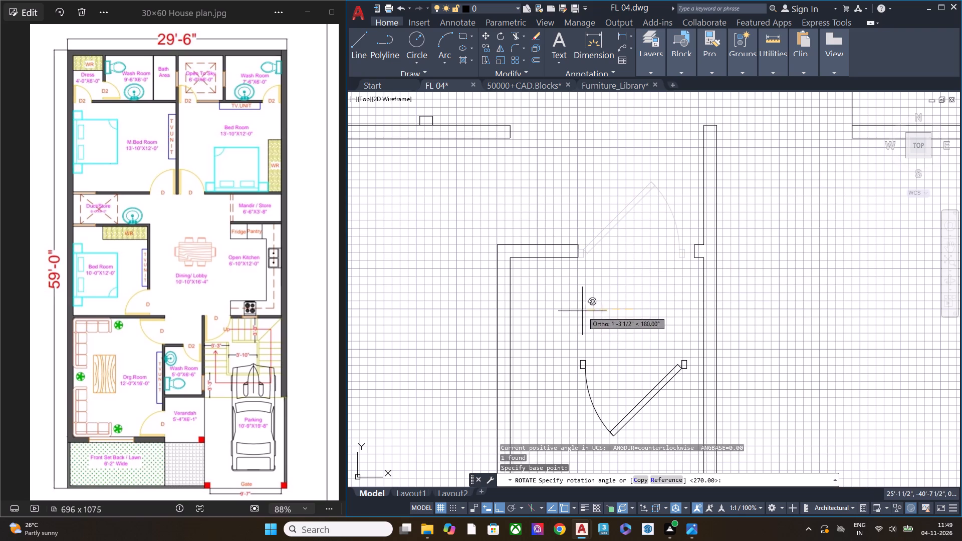
{"action": "left_click", "coordinate": [576, 341]}
Move the rotated door by its hinge-side post's lower corner to the lower corner of the wall stub at the wash room opening.
{"action": "left_click_drag", "start_coordinate": [696, 418], "coordinate": [692, 409]}
{"action": "left_click", "coordinate": [656, 341]}
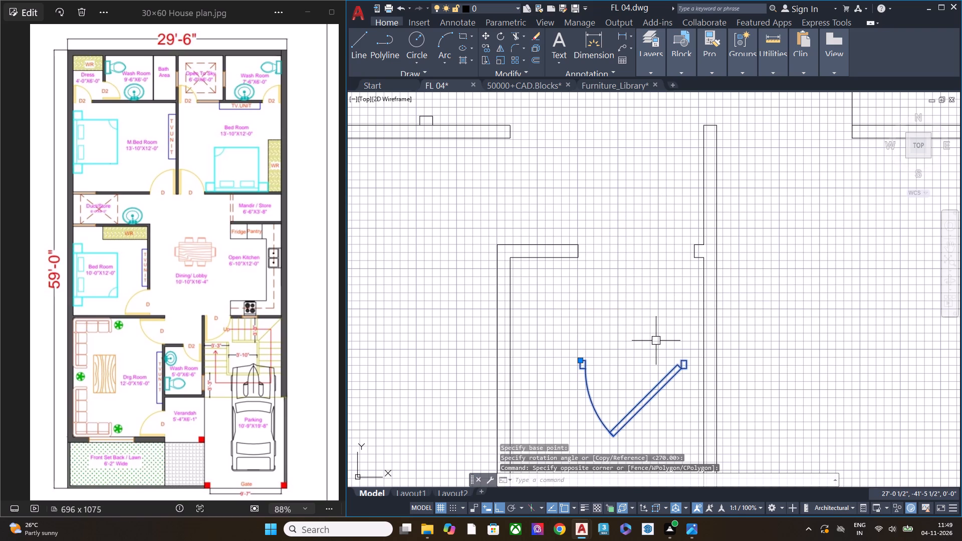
{"action": "type", "text": "M"}
{"action": "key", "text": "space"}
{"action": "scroll", "coordinate": [694, 366], "scroll_direction": "up", "scroll_amount": 2}
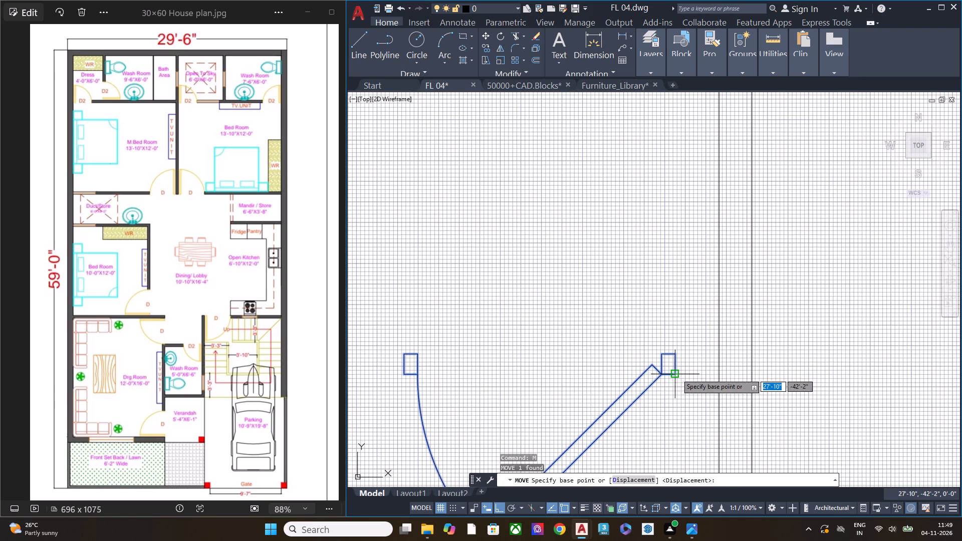
{"action": "left_click", "coordinate": [675, 374]}
{"action": "scroll", "coordinate": [669, 253], "scroll_direction": "down", "scroll_amount": 2}
{"action": "middle_click_drag", "start_coordinate": [673, 249], "coordinate": [676, 265]}
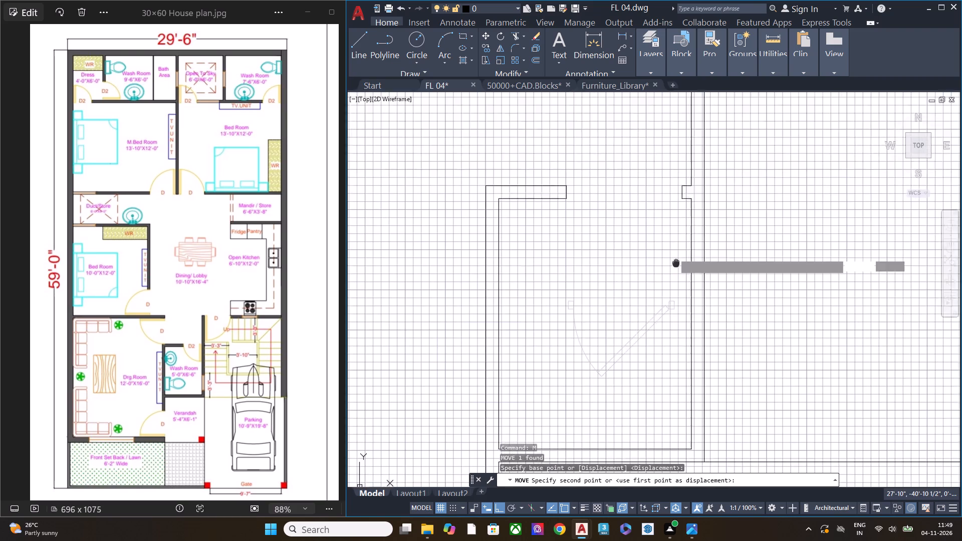
{"action": "middle_click_drag", "start_coordinate": [676, 265], "coordinate": [697, 362]}
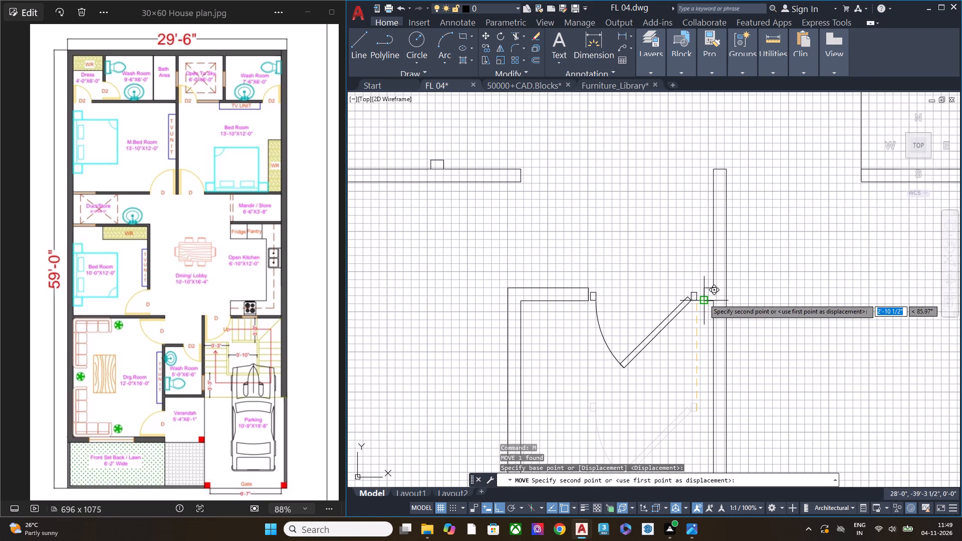
{"action": "left_click", "coordinate": [703, 299]}
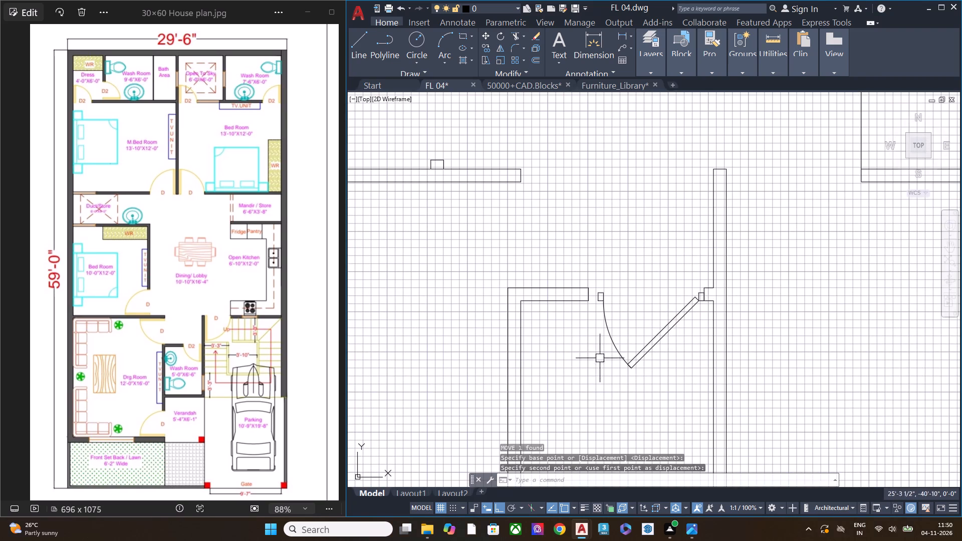
Stretch the end line of the wash room's upper wall across to the outer face of the door's latch-side post.
{"action": "scroll", "coordinate": [586, 285], "scroll_direction": "down", "scroll_amount": 1}
{"action": "scroll", "coordinate": [586, 285], "scroll_direction": "up", "scroll_amount": 1}
{"action": "scroll", "coordinate": [587, 285], "scroll_direction": "down", "scroll_amount": 1}
{"action": "scroll", "coordinate": [603, 286], "scroll_direction": "up", "scroll_amount": 2}
{"action": "scroll", "coordinate": [603, 286], "scroll_direction": "down", "scroll_amount": 1}
{"action": "scroll", "coordinate": [603, 286], "scroll_direction": "up", "scroll_amount": 3}
{"action": "key", "text": "Escape"}
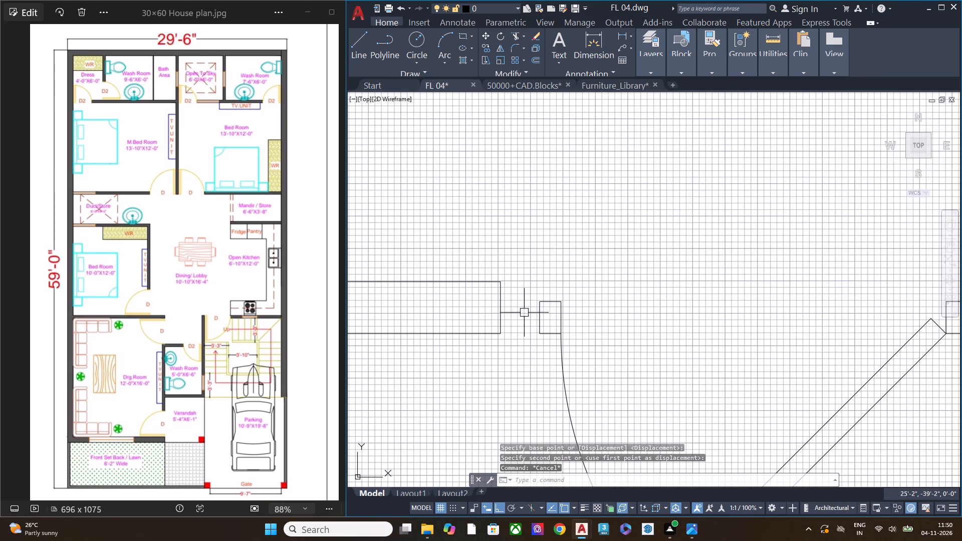
{"action": "left_click", "coordinate": [502, 314]}
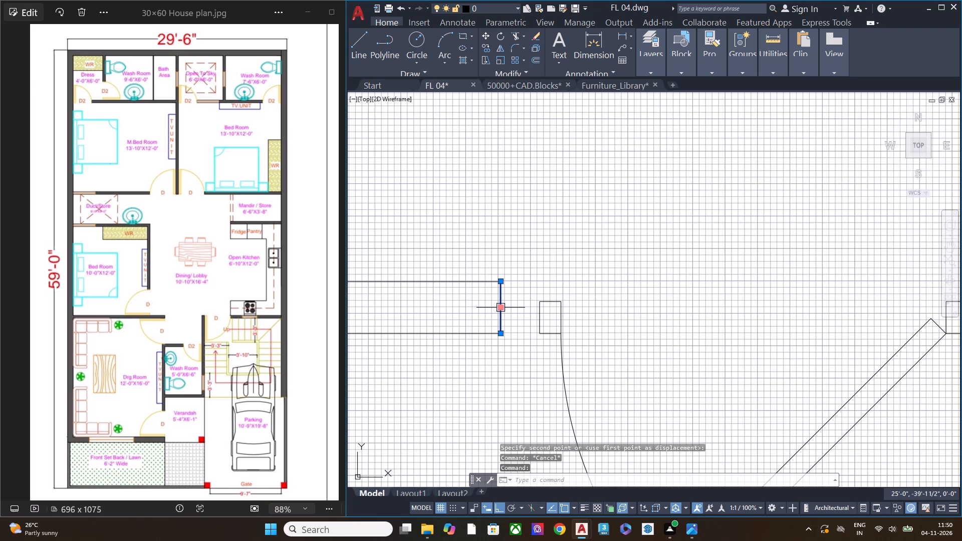
{"action": "left_click", "coordinate": [502, 308]}
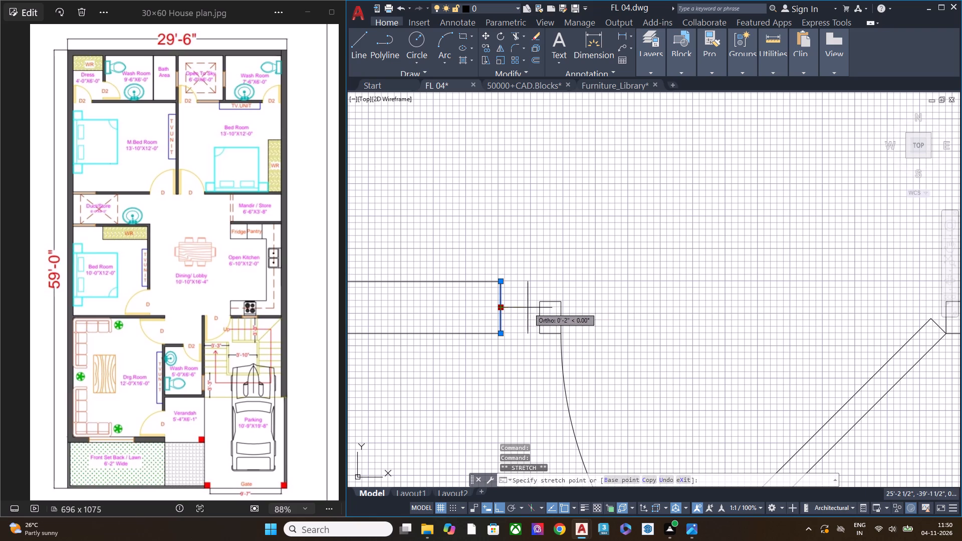
{"action": "left_click", "coordinate": [541, 308]}
{"action": "key", "text": "Escape"}
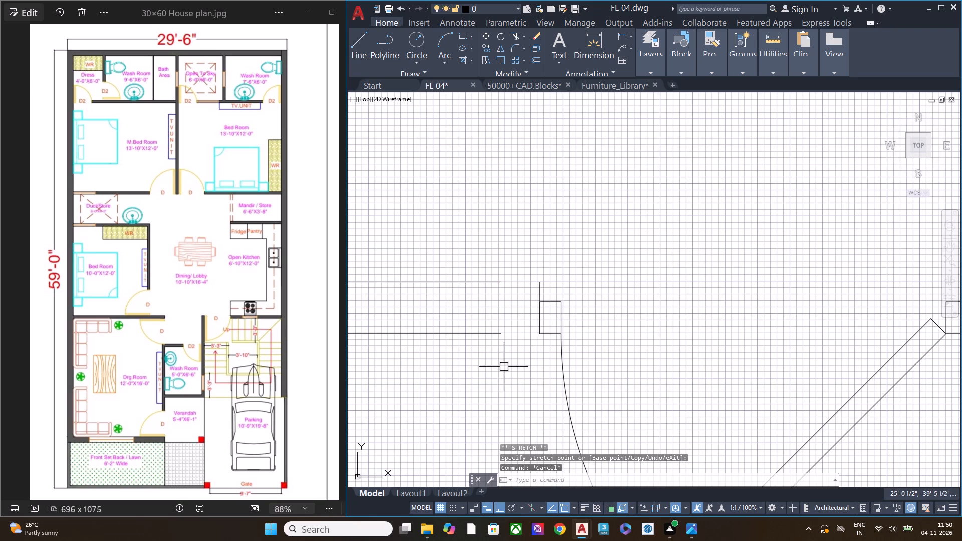
Extend both lines of the wash room's upper wall to the relocated end line at the door post.
{"action": "middle_click_drag", "start_coordinate": [495, 389], "coordinate": [575, 382]}
{"action": "type", "text": "EX"}
{"action": "key", "text": "space"}
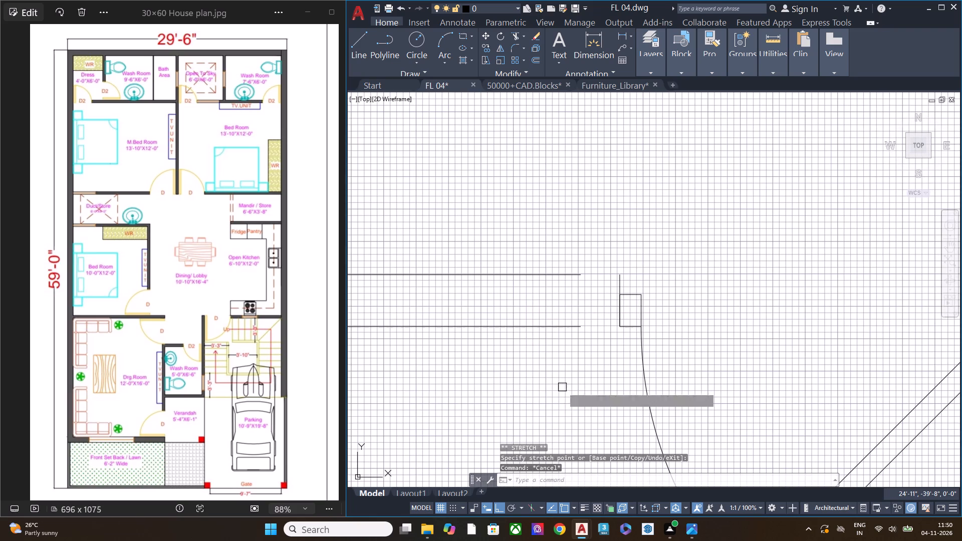
{"action": "left_click", "coordinate": [561, 388]}
{"action": "left_click", "coordinate": [570, 247]}
{"action": "key", "text": "Escape"}
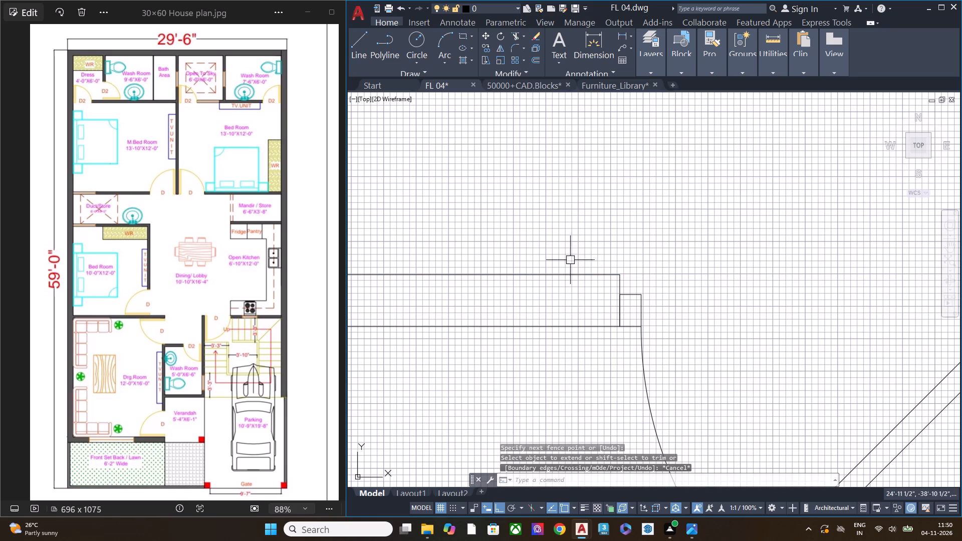
Save the drawing with the wash room door fitted.
{"action": "scroll", "coordinate": [563, 285], "scroll_direction": "down", "scroll_amount": 1}
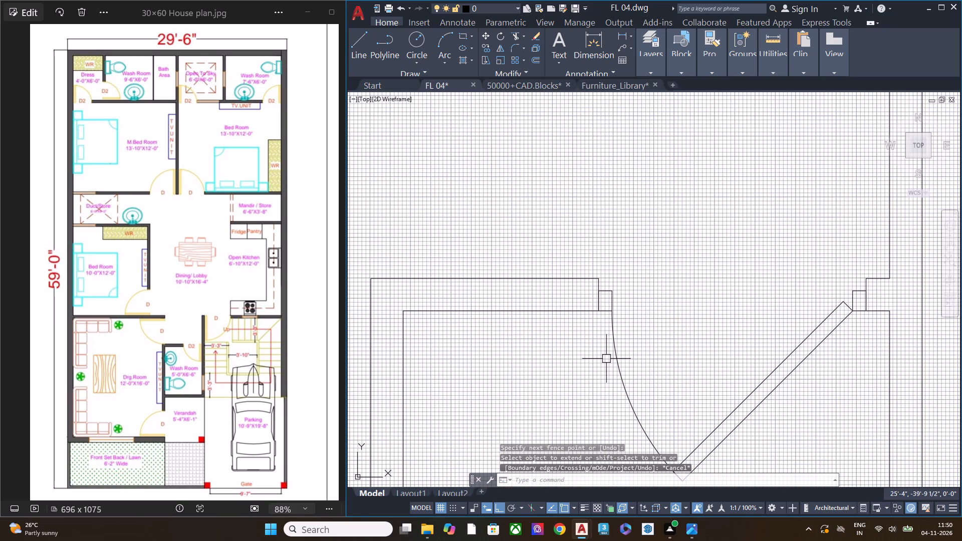
{"action": "scroll", "coordinate": [688, 363], "scroll_direction": "down", "scroll_amount": 1}
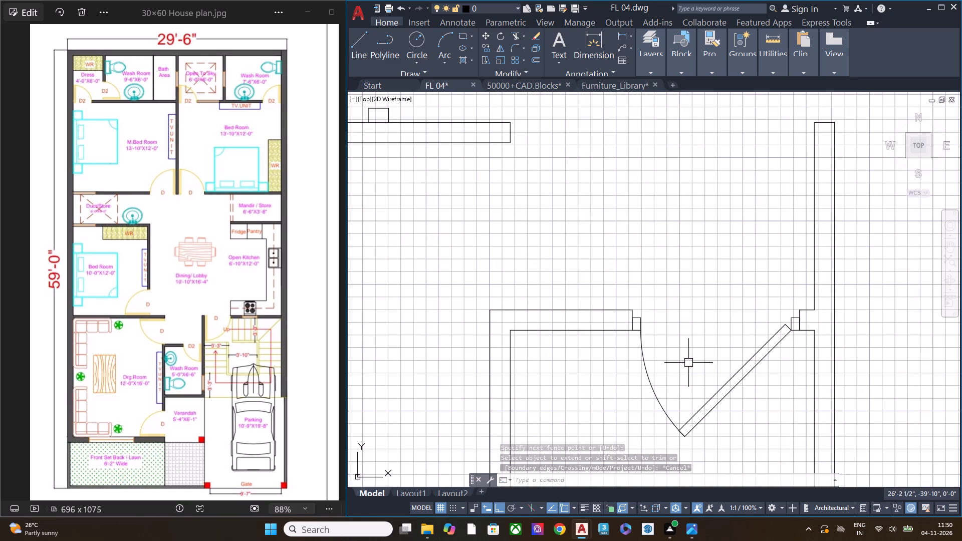
{"action": "middle_click_drag", "start_coordinate": [704, 389], "coordinate": [682, 348]}
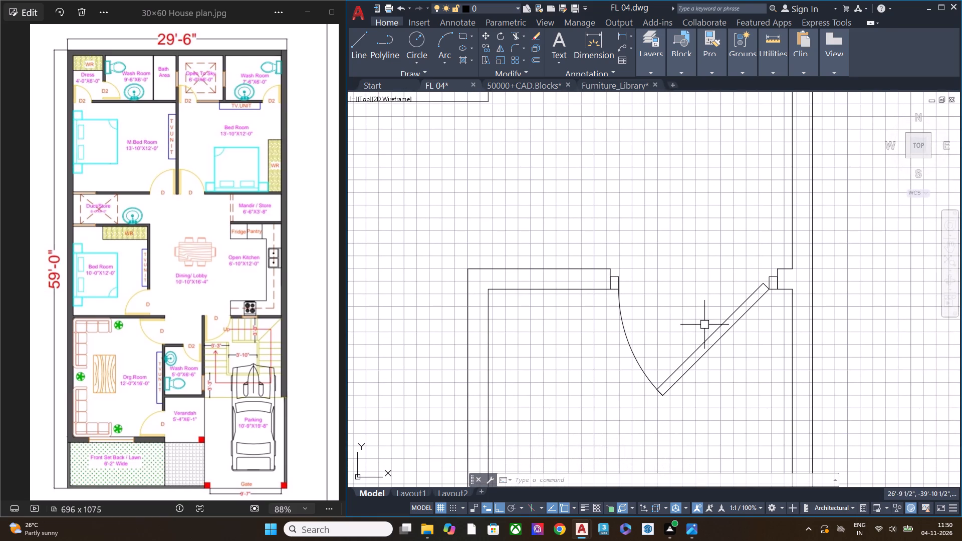
{"action": "middle_click_drag", "start_coordinate": [745, 344], "coordinate": [670, 321]}
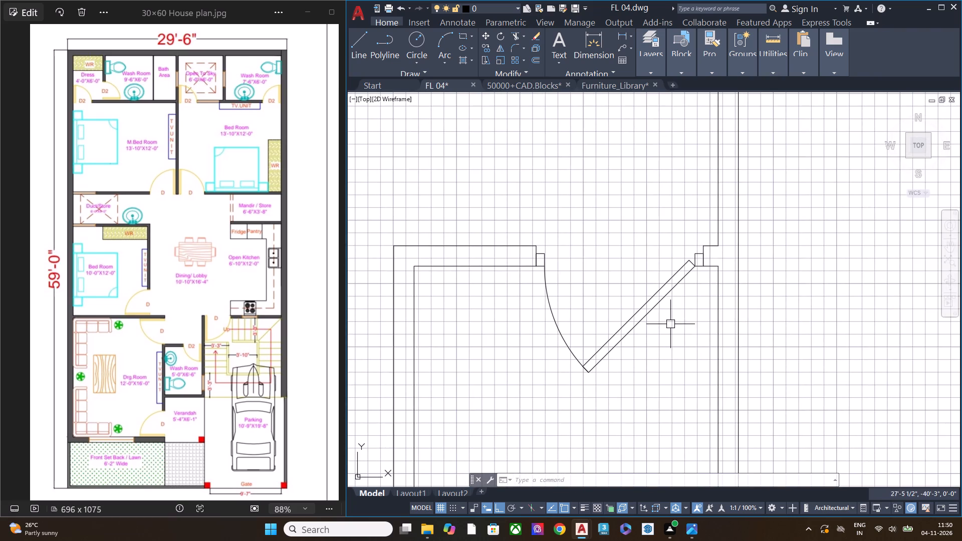
{"action": "key", "text": "ctrl+s"}
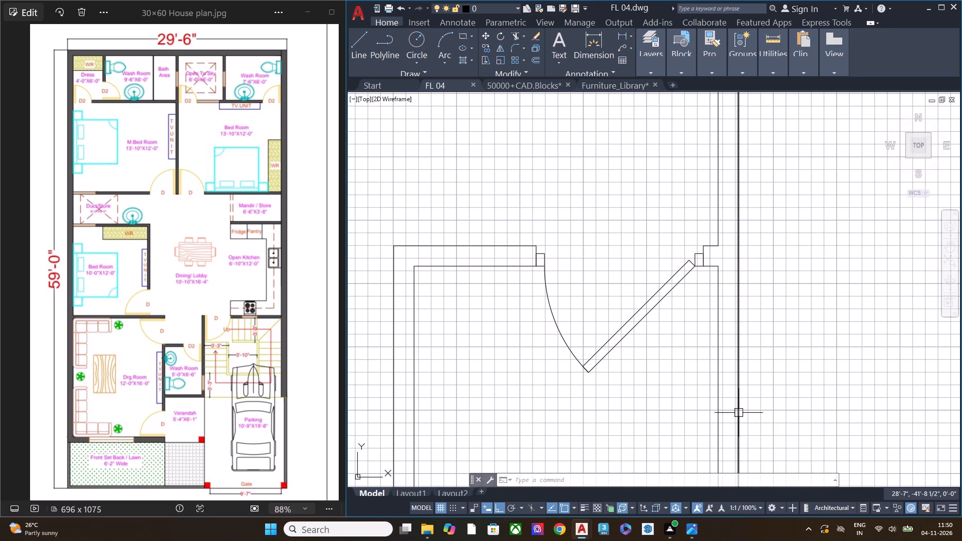
{"action": "key", "text": "Escape"}
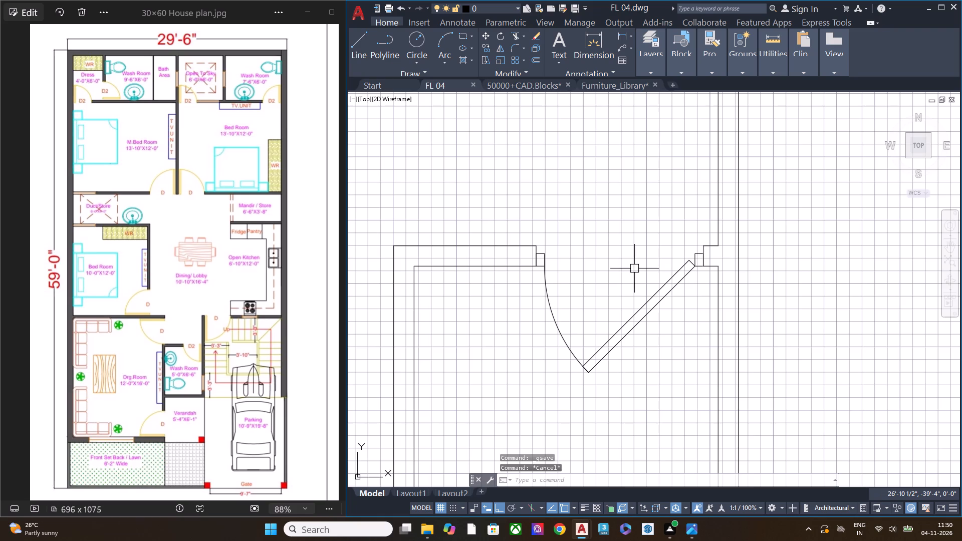
Examine the area beyond the wash room door, focusing on the opening between the free wall end and the kitchen's lower wall.
{"action": "scroll", "coordinate": [634, 268], "scroll_direction": "down", "scroll_amount": 1}
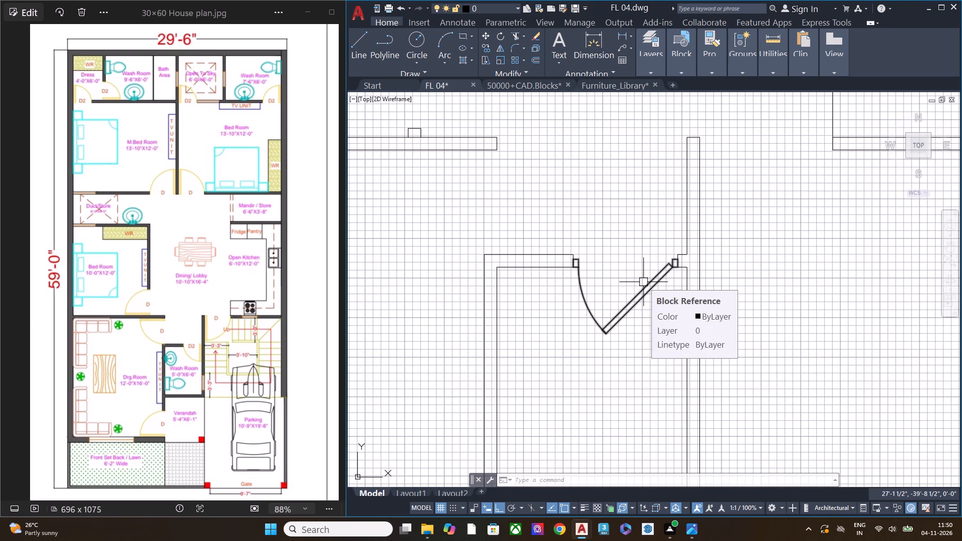
{"action": "middle_click_drag", "start_coordinate": [673, 245], "coordinate": [669, 270]}
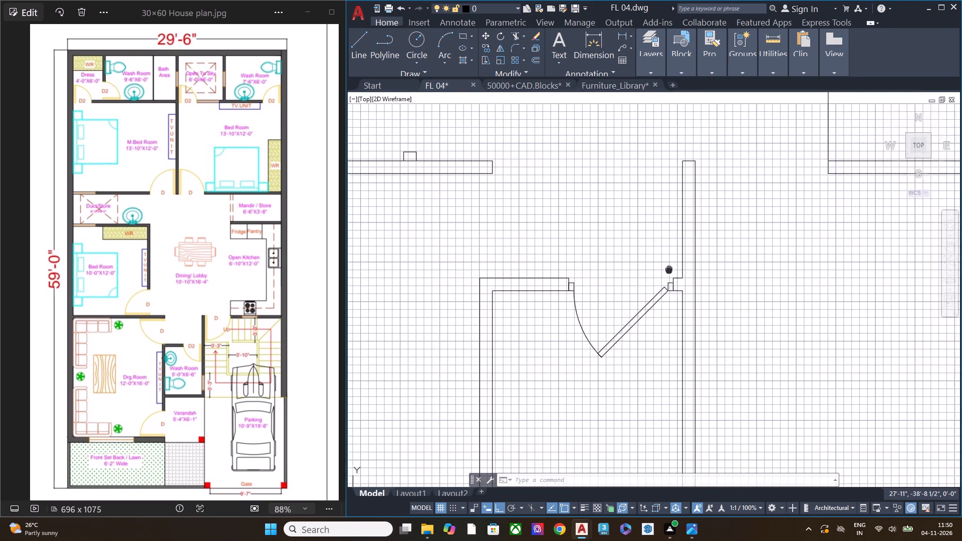
{"action": "middle_click_drag", "start_coordinate": [669, 270], "coordinate": [662, 364]}
{"action": "middle_click_drag", "start_coordinate": [631, 332], "coordinate": [629, 241]}
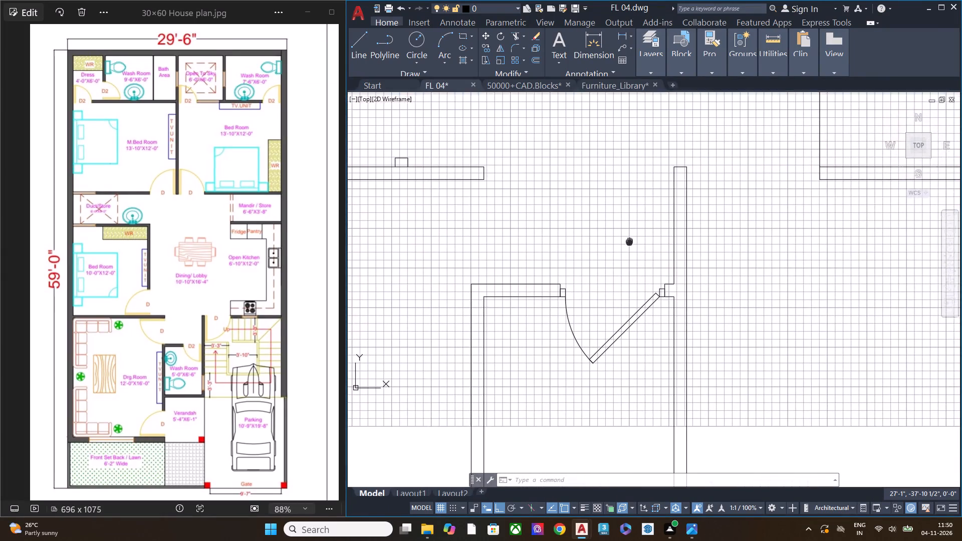
{"action": "middle_click_drag", "start_coordinate": [629, 241], "coordinate": [629, 236]}
{"action": "middle_click_drag", "start_coordinate": [739, 287], "coordinate": [546, 322]}
{"action": "scroll", "coordinate": [619, 287], "scroll_direction": "down", "scroll_amount": 1}
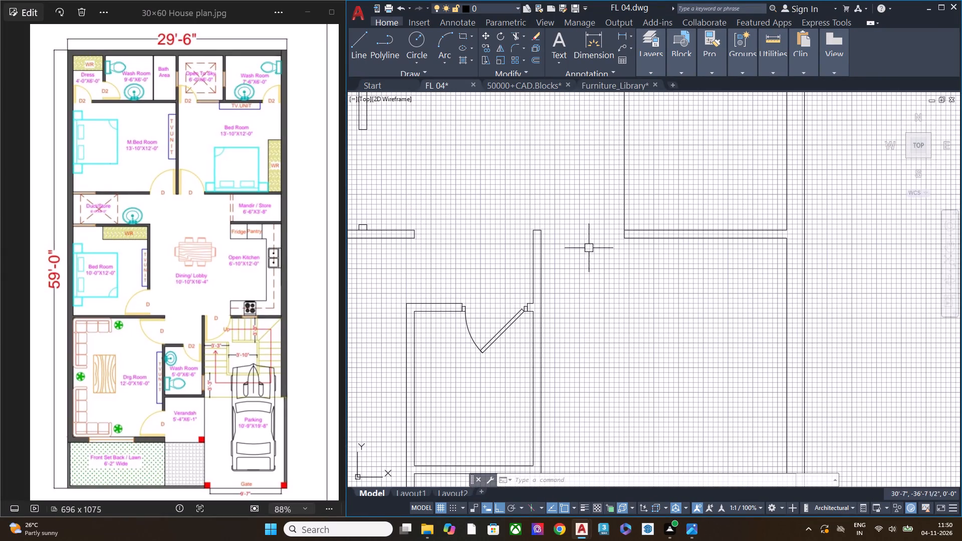
{"action": "middle_click_drag", "start_coordinate": [588, 245], "coordinate": [587, 282]}
{"action": "scroll", "coordinate": [531, 265], "scroll_direction": "up", "scroll_amount": 2}
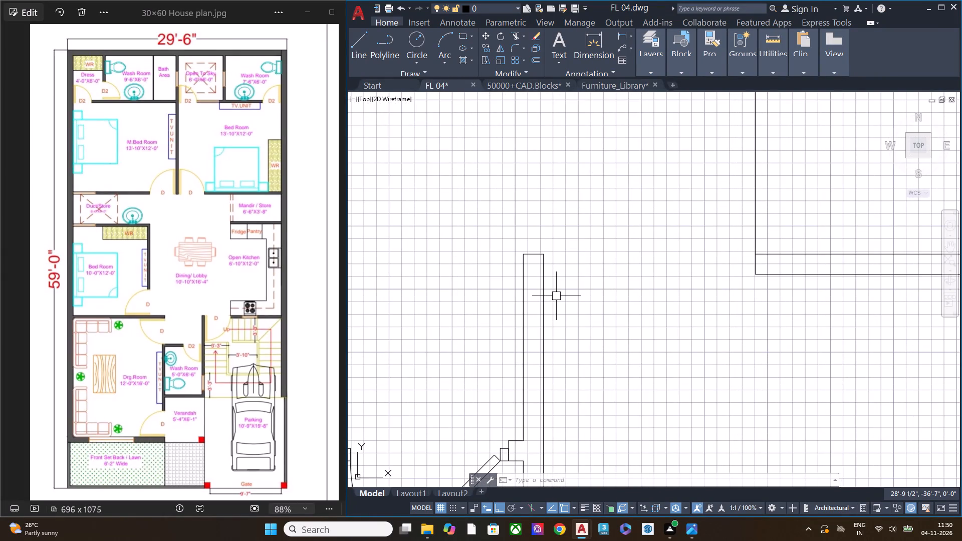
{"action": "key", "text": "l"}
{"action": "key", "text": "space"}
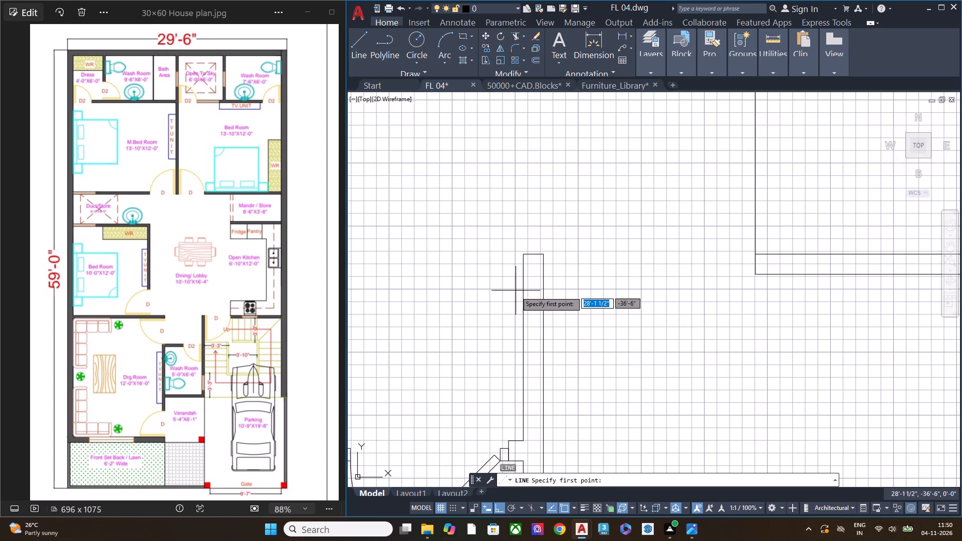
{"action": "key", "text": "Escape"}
Offset the upper end line of the wall beside the stair-side opening 3" down into the wall.
{"action": "left_click", "coordinate": [532, 252]}
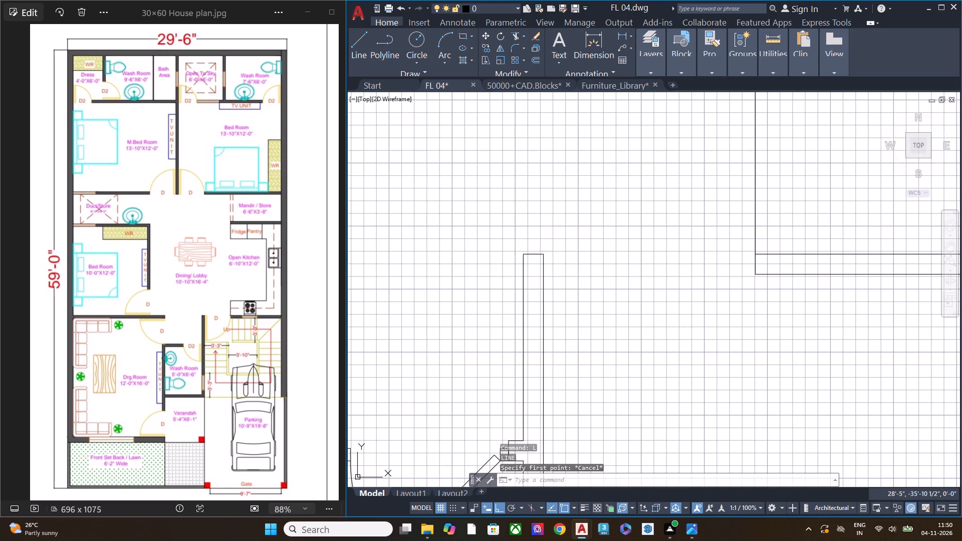
{"action": "key", "text": "o"}
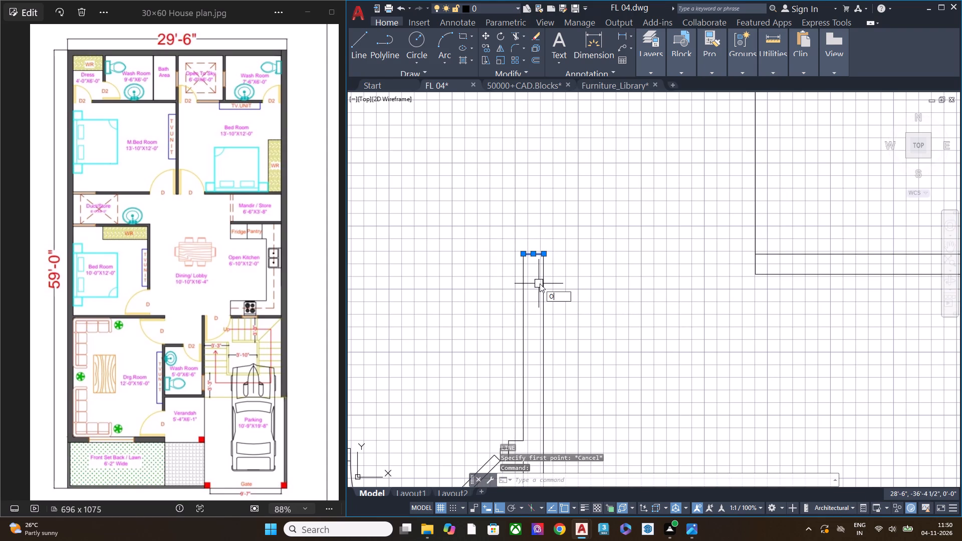
{"action": "type", "text": "FF"}
{"action": "key", "text": "space"}
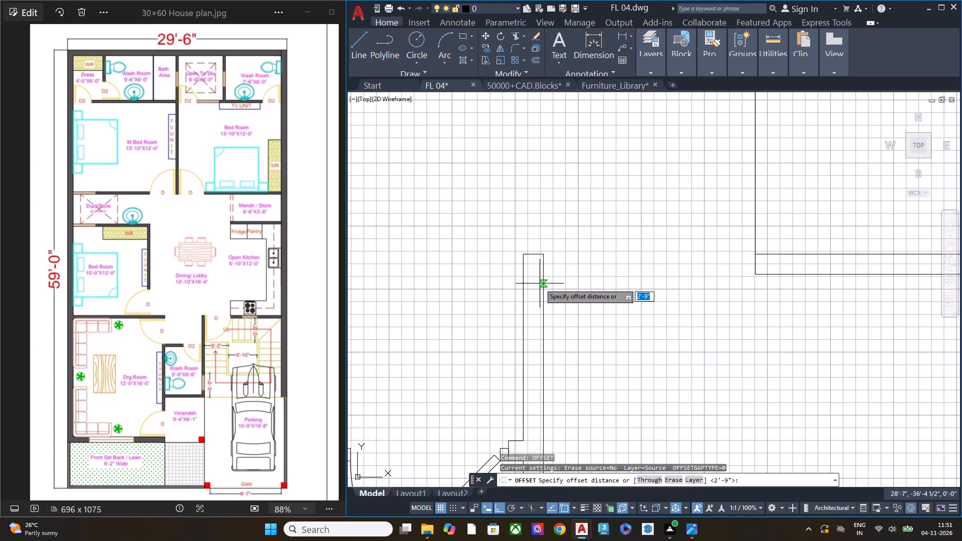
{"action": "key", "text": "space"}
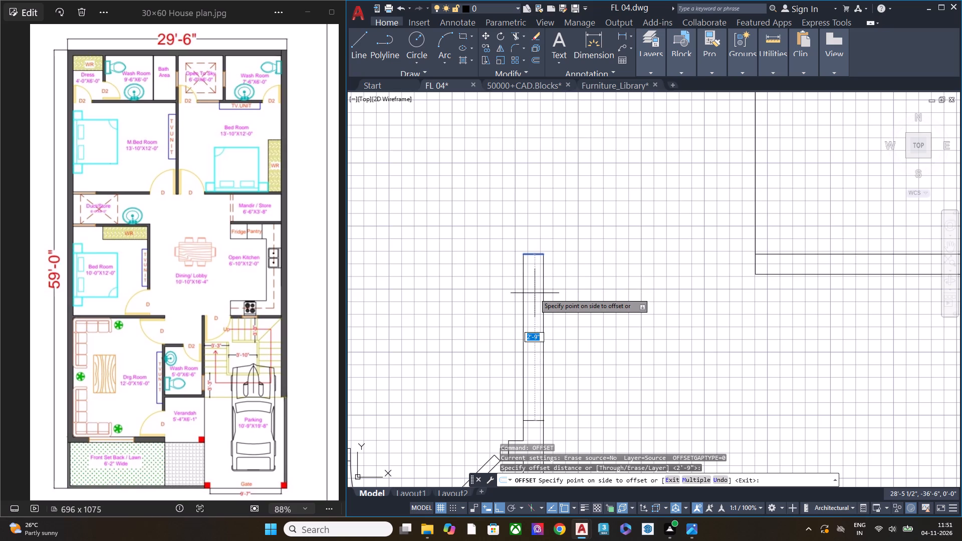
{"action": "type", "text": "3\""}
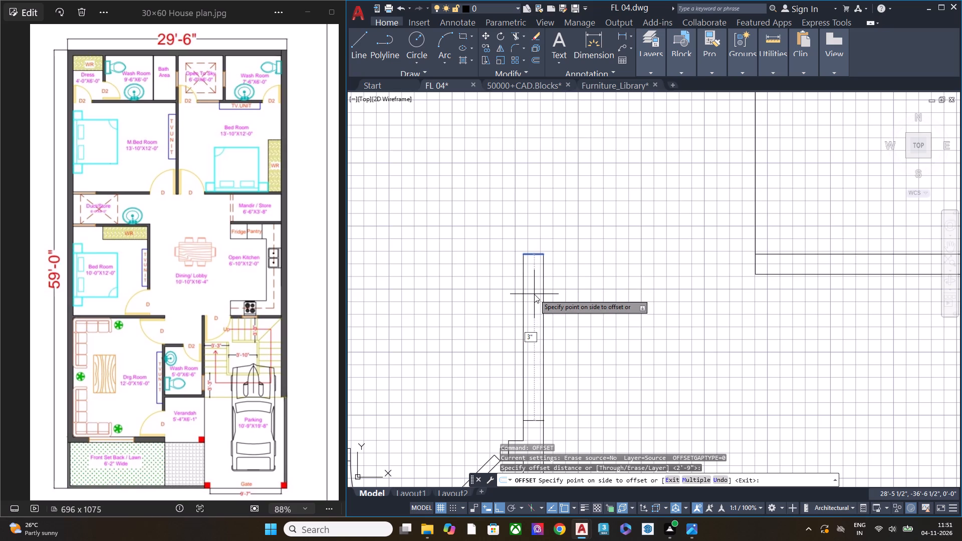
{"action": "key", "text": "Return"}
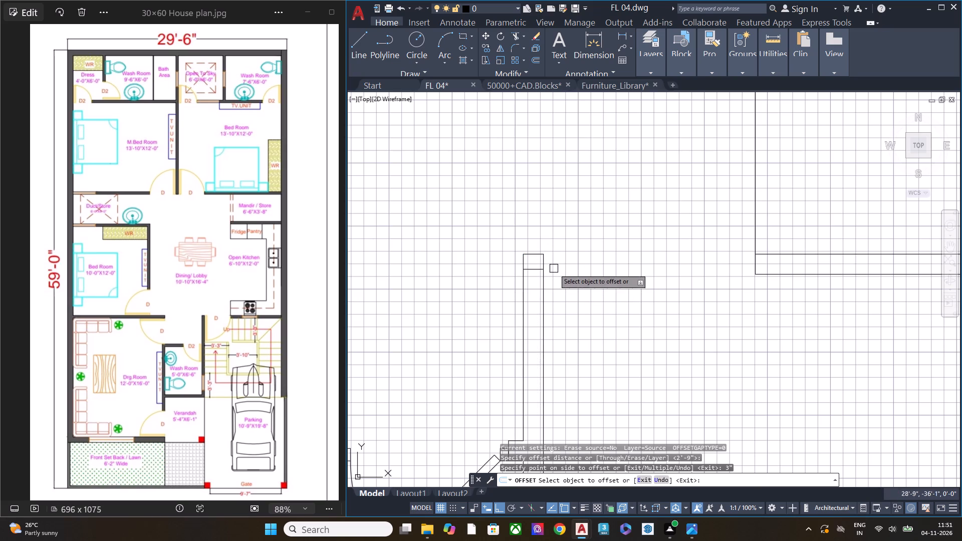
{"action": "scroll", "coordinate": [557, 265], "scroll_direction": "up", "scroll_amount": 2}
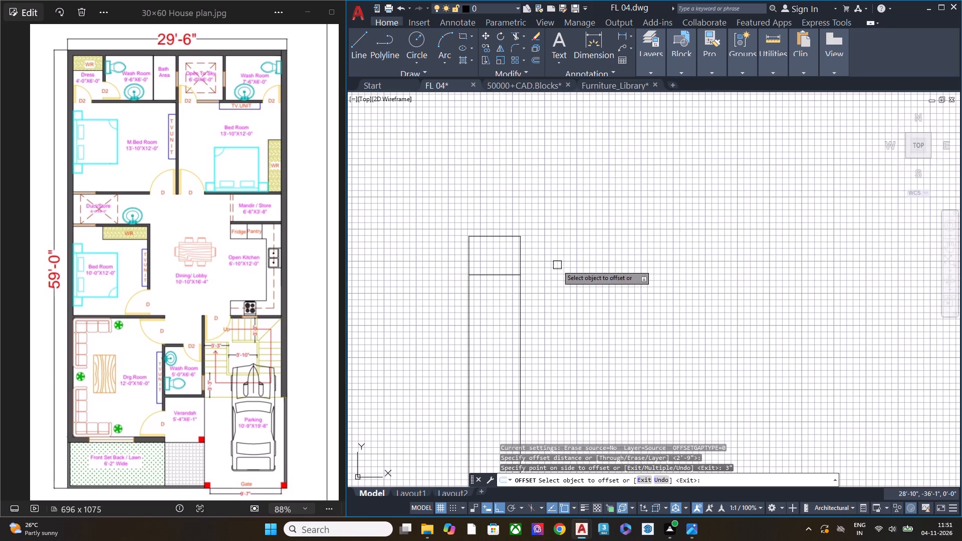
{"action": "key", "text": "Escape"}
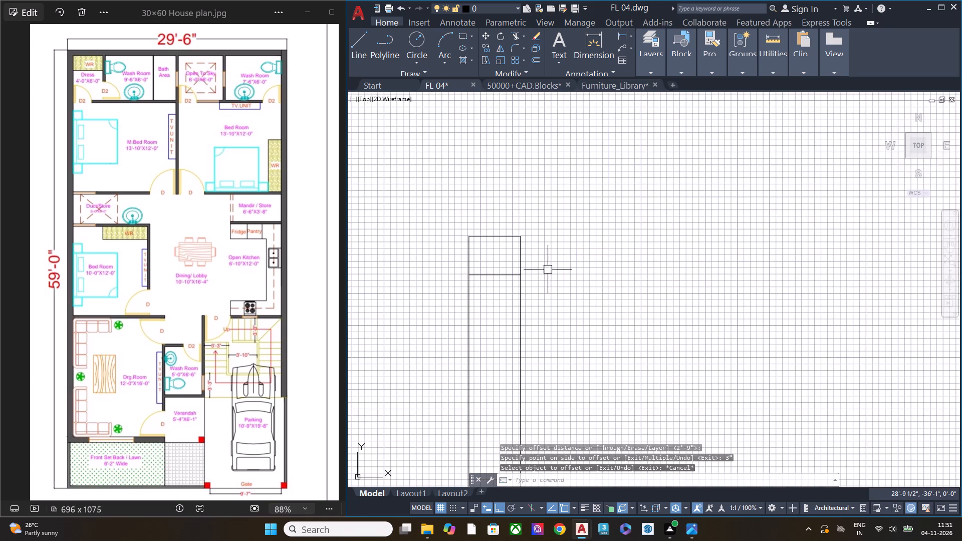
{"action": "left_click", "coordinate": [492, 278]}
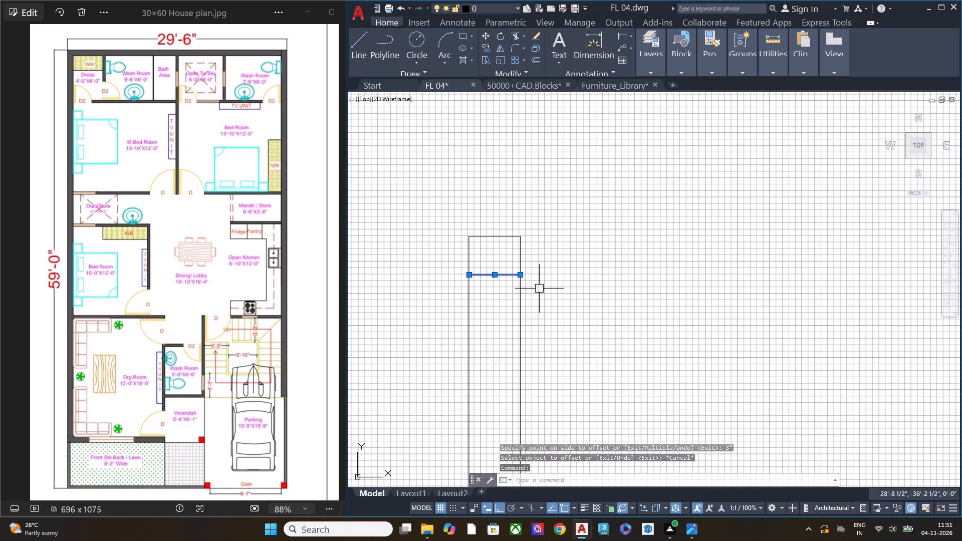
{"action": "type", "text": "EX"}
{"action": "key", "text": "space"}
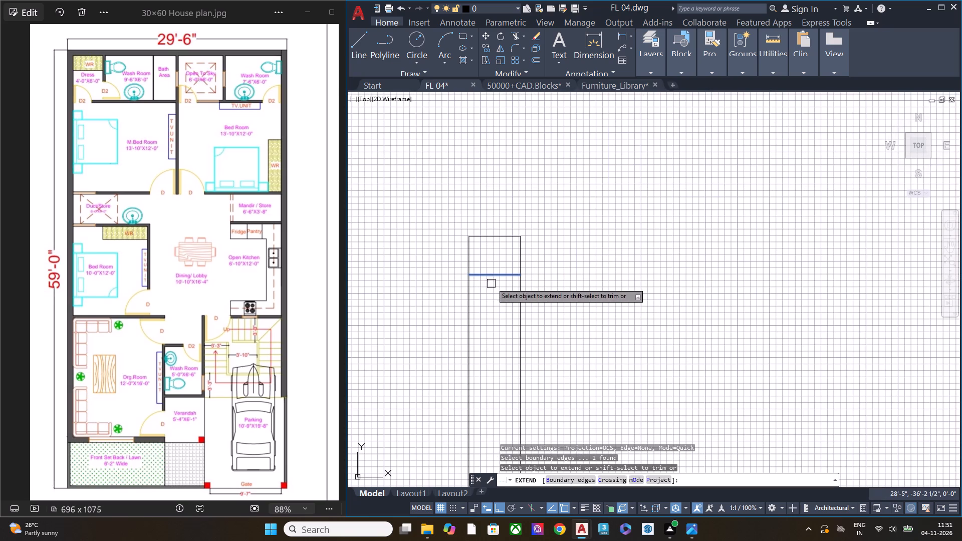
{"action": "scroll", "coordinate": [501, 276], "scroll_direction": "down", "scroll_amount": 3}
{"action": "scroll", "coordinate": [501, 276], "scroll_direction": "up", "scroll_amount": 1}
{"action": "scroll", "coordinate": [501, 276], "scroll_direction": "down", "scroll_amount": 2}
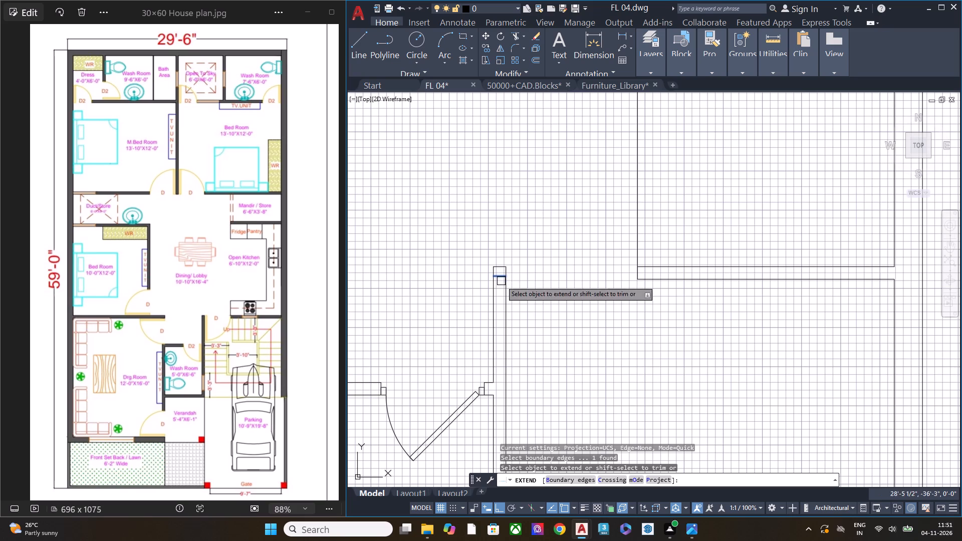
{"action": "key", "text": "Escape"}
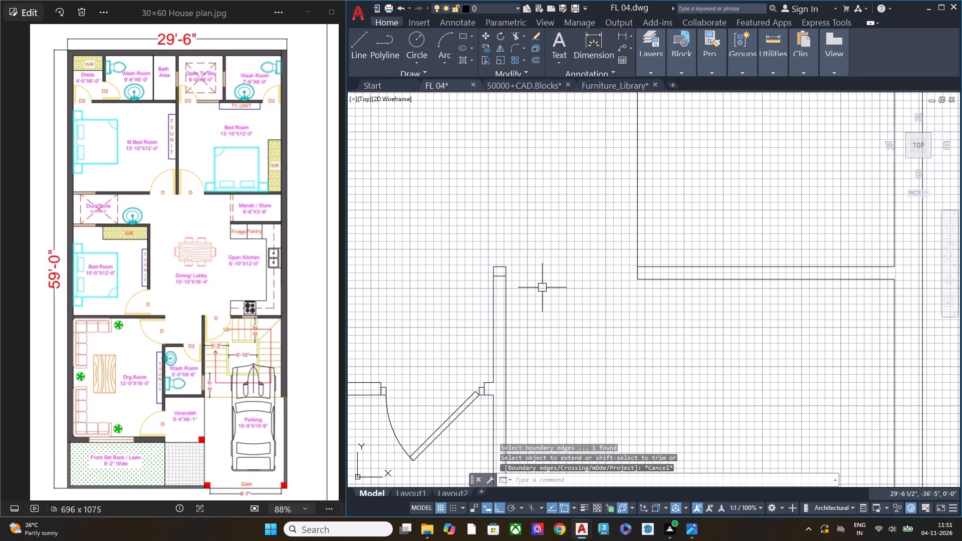
Extend the 3" offset line across the stair-side opening to the end of the kitchen's lower wall.
{"action": "scroll", "coordinate": [544, 288], "scroll_direction": "down", "scroll_amount": 1}
{"action": "middle_click_drag", "start_coordinate": [531, 309], "coordinate": [507, 280]}
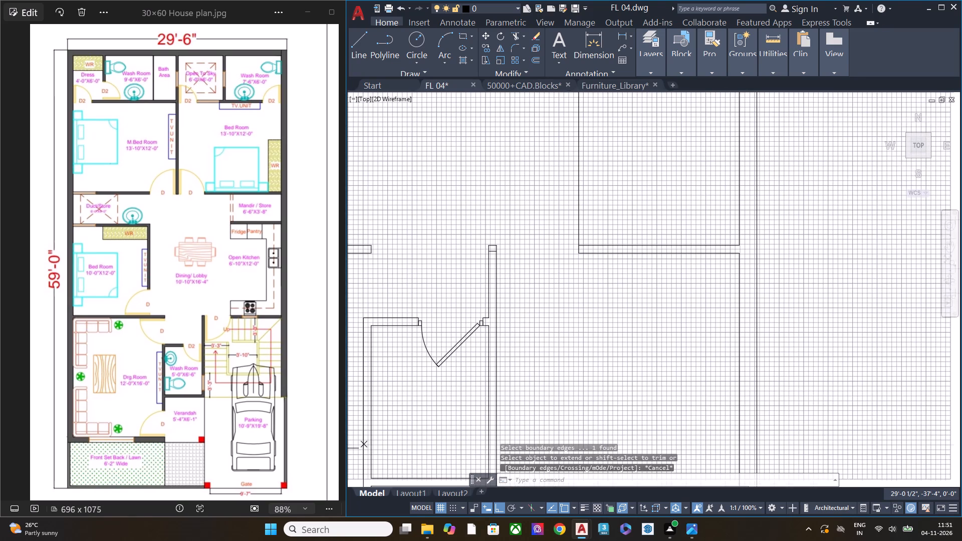
{"action": "key", "text": "e"}
{"action": "key", "text": "x"}
{"action": "key", "text": "space"}
{"action": "key", "text": "space"}
{"action": "scroll", "coordinate": [490, 252], "scroll_direction": "up", "scroll_amount": 1}
{"action": "left_click", "coordinate": [495, 248]}
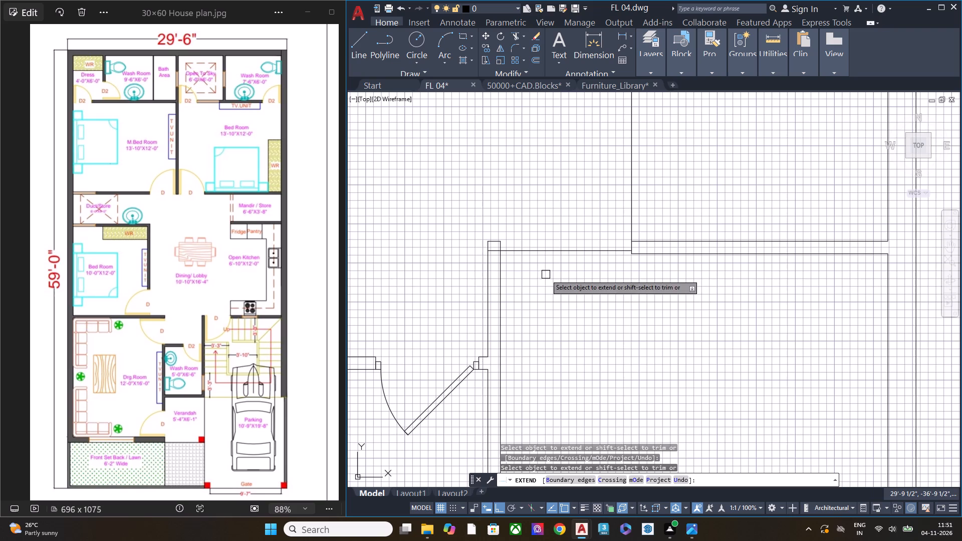
{"action": "scroll", "coordinate": [600, 267], "scroll_direction": "up", "scroll_amount": 1}
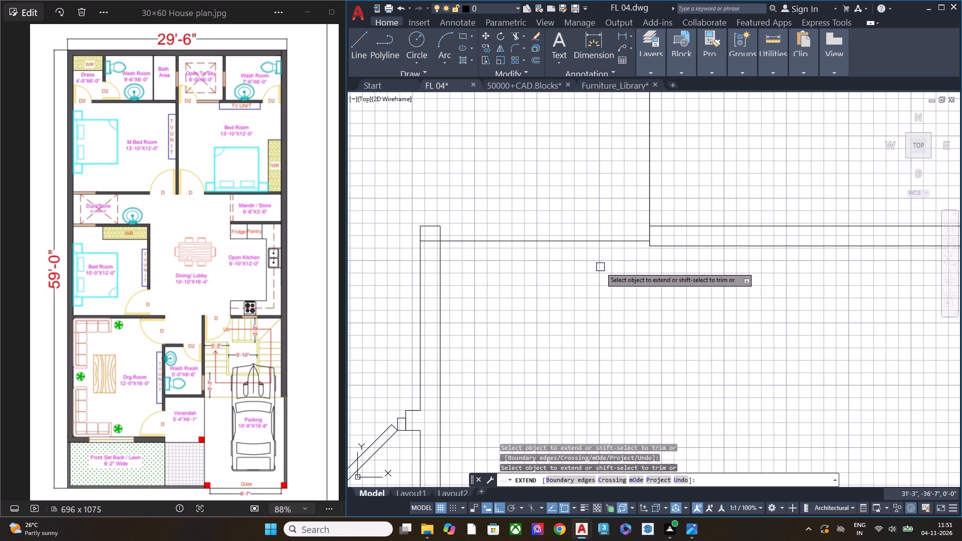
{"action": "key", "text": "Escape"}
Move the extended line across the stair-side opening down to align with the lower corner of the kitchen's lower wall.
{"action": "left_click", "coordinate": [600, 267]}
{"action": "left_click", "coordinate": [588, 225]}
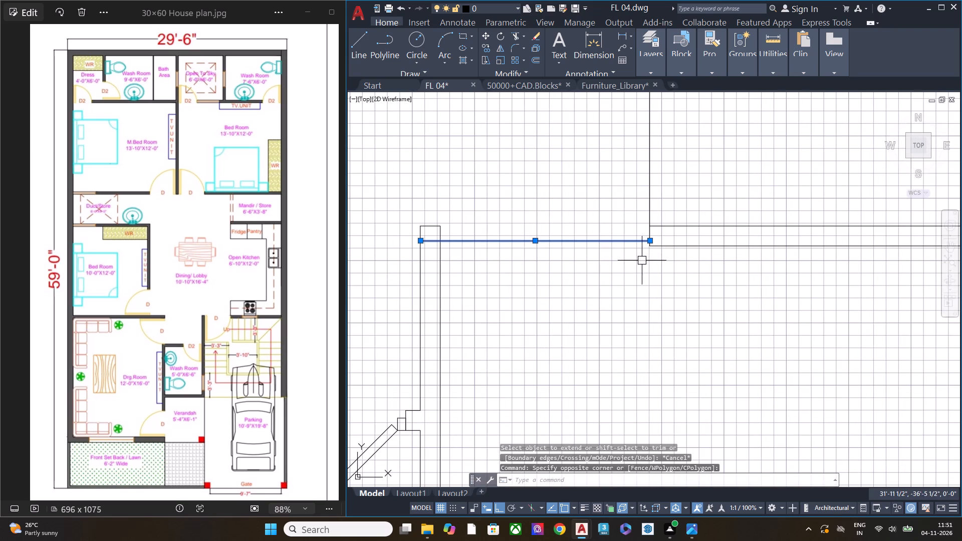
{"action": "type", "text": "M"}
{"action": "key", "text": "space"}
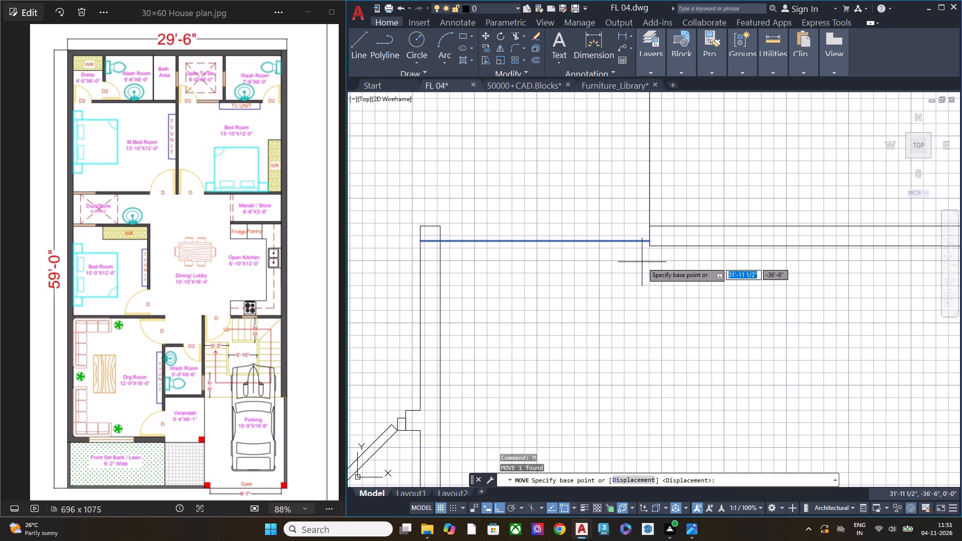
{"action": "scroll", "coordinate": [644, 237], "scroll_direction": "up", "scroll_amount": 4}
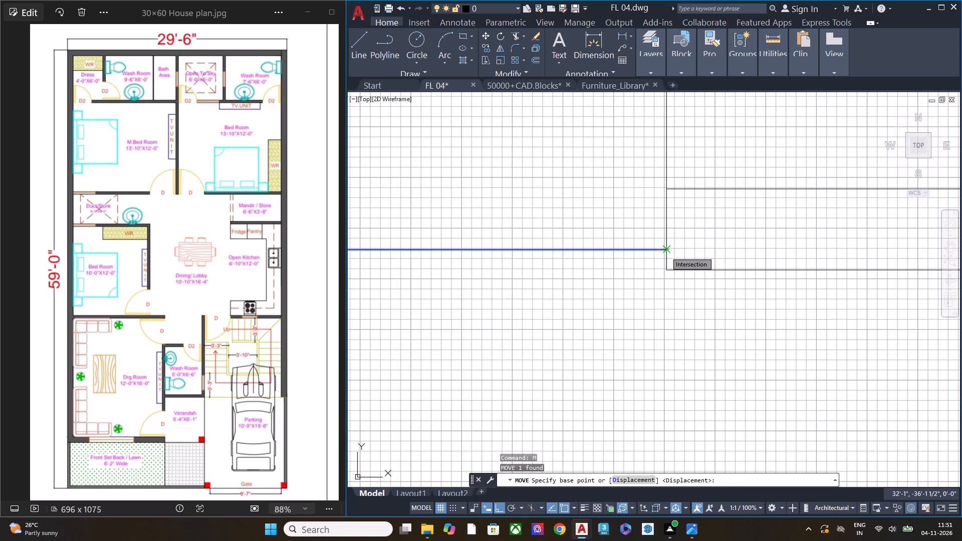
{"action": "left_click", "coordinate": [665, 251]}
{"action": "left_click", "coordinate": [664, 268]}
{"action": "key", "text": "Escape"}
{"action": "scroll", "coordinate": [697, 241], "scroll_direction": "down", "scroll_amount": 2}
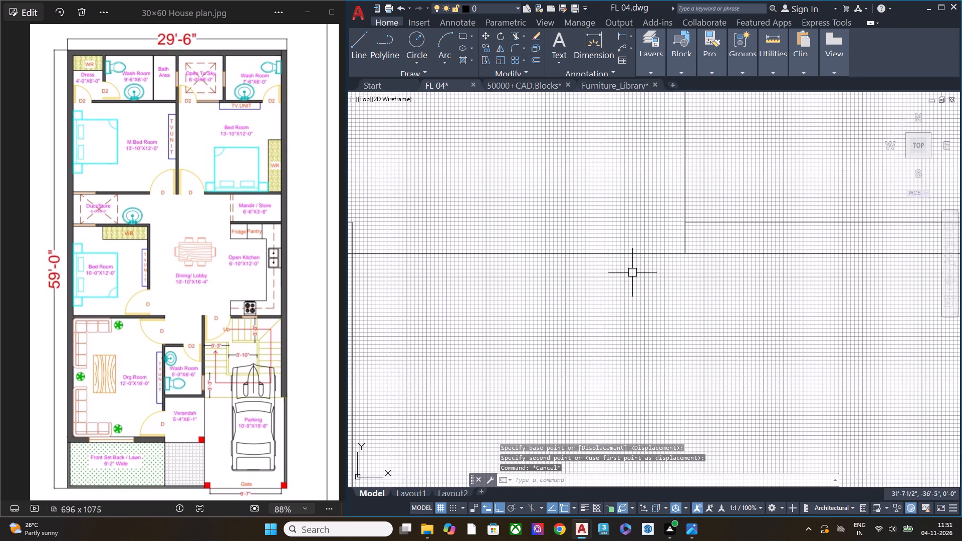
{"action": "middle_click_drag", "start_coordinate": [588, 274], "coordinate": [602, 303]}
{"action": "middle_click_drag", "start_coordinate": [471, 259], "coordinate": [569, 259]}
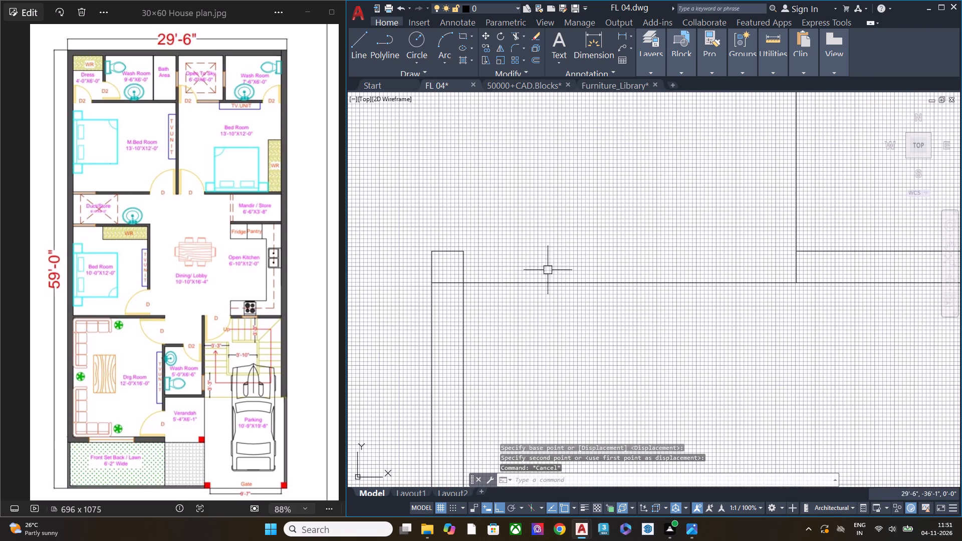
Extend the top end line of the free wall across the stair-side opening to the kitchen wall.
{"action": "key", "text": "e"}
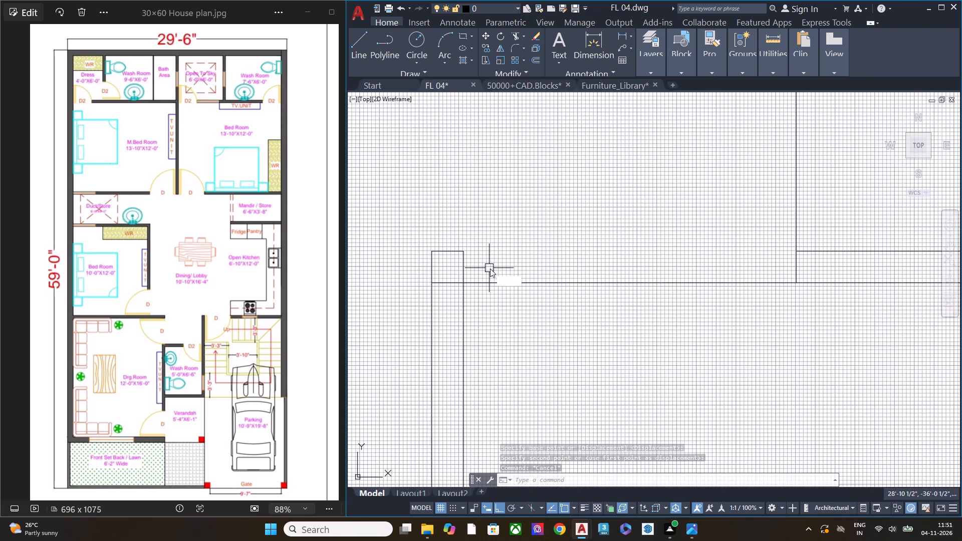
{"action": "type", "text": "X"}
{"action": "key", "text": "space"}
{"action": "left_click", "coordinate": [451, 251]}
{"action": "key", "text": "Escape"}
Draw a short vertical jamb line across both wall lines, just before the kitchen wall's corner.
{"action": "middle_click_drag", "start_coordinate": [718, 281], "coordinate": [629, 288]}
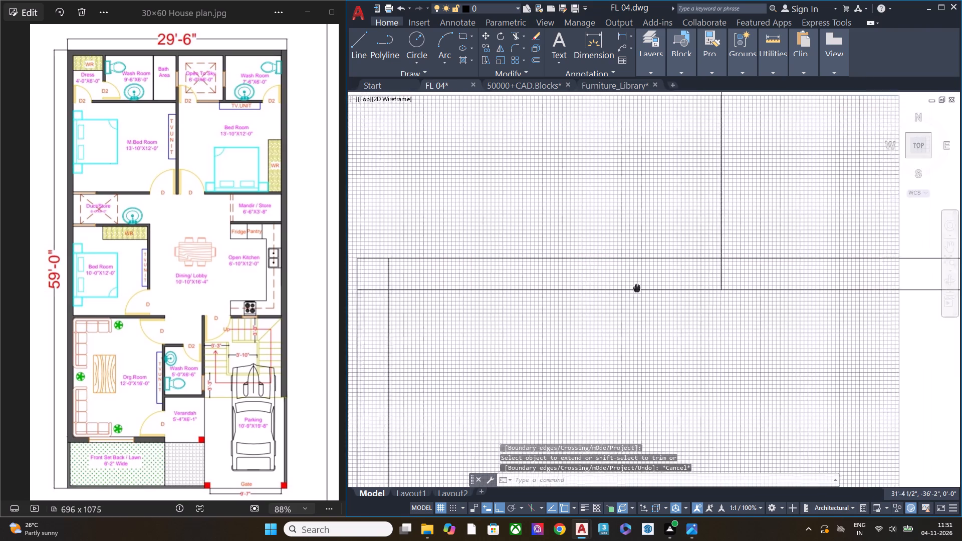
{"action": "middle_click_drag", "start_coordinate": [629, 288], "coordinate": [563, 292]}
{"action": "type", "text": "L"}
{"action": "key", "text": "space"}
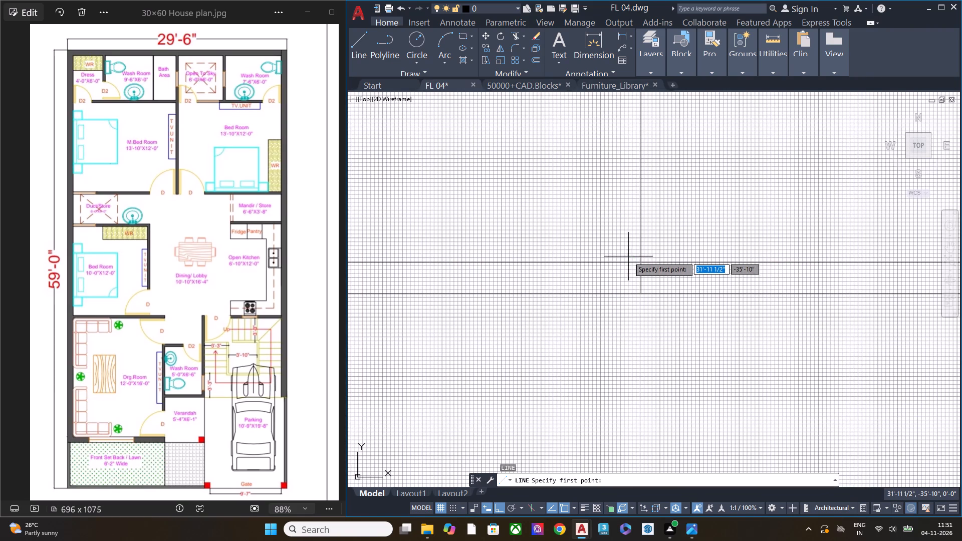
{"action": "left_click", "coordinate": [625, 255]}
{"action": "left_click", "coordinate": [624, 305]}
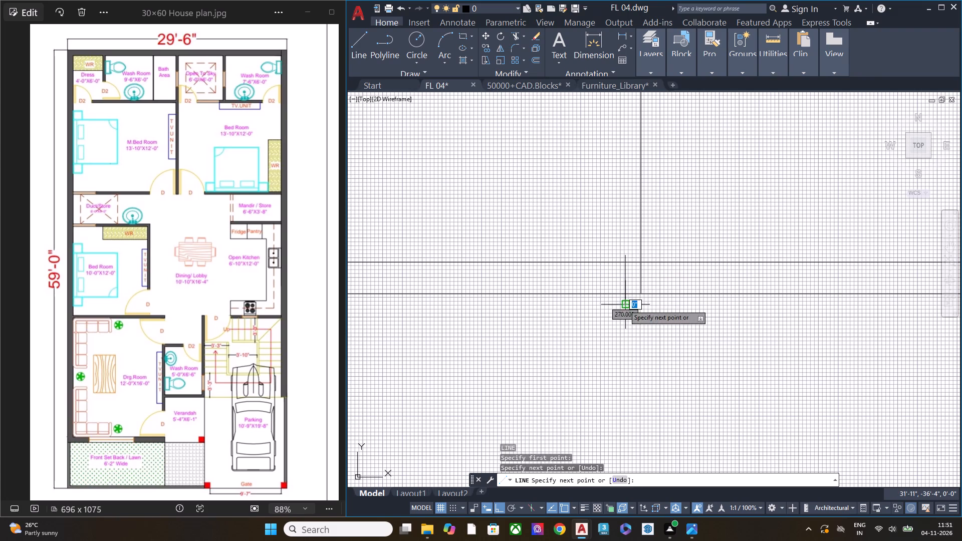
{"action": "key", "text": "space"}
Draw a second vertical jamb line beside the free wall's end, about 3'-2 1/2" from the kitchen-side jamb line.
{"action": "scroll", "coordinate": [678, 286], "scroll_direction": "down", "scroll_amount": 1}
{"action": "scroll", "coordinate": [678, 286], "scroll_direction": "up", "scroll_amount": 1}
{"action": "scroll", "coordinate": [681, 287], "scroll_direction": "down", "scroll_amount": 1}
{"action": "middle_click_drag", "start_coordinate": [437, 290], "coordinate": [468, 285]}
{"action": "scroll", "coordinate": [470, 281], "scroll_direction": "up", "scroll_amount": 2}
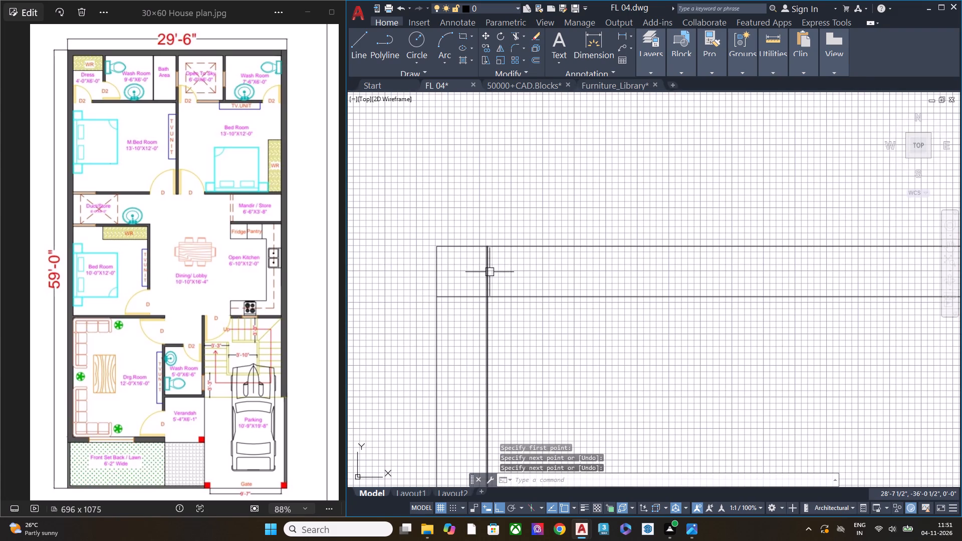
{"action": "key", "text": "l"}
{"action": "key", "text": "space"}
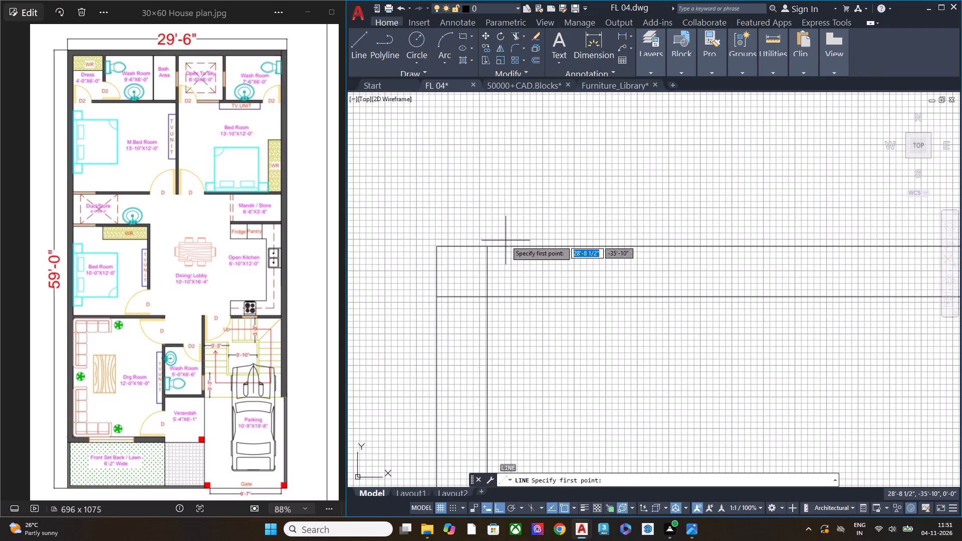
{"action": "left_click", "coordinate": [506, 240]}
{"action": "left_click", "coordinate": [503, 311]}
{"action": "key", "text": "space"}
Trim the inner line pieces at the free wall's corner and the overhanging ends of its jamb line.
{"action": "type", "text": "TR"}
{"action": "key", "text": "space"}
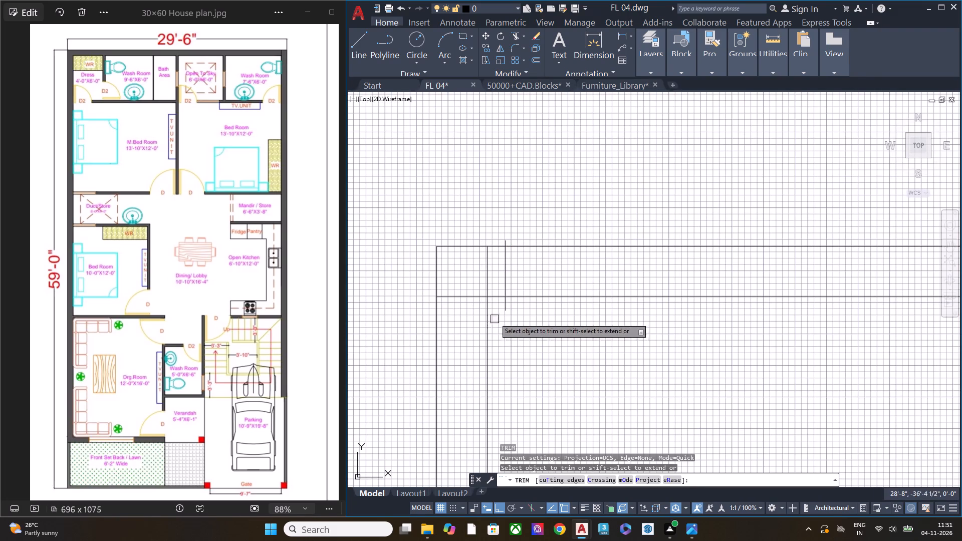
{"action": "left_click", "coordinate": [465, 299]}
{"action": "left_click", "coordinate": [487, 277]}
{"action": "left_click", "coordinate": [508, 239]}
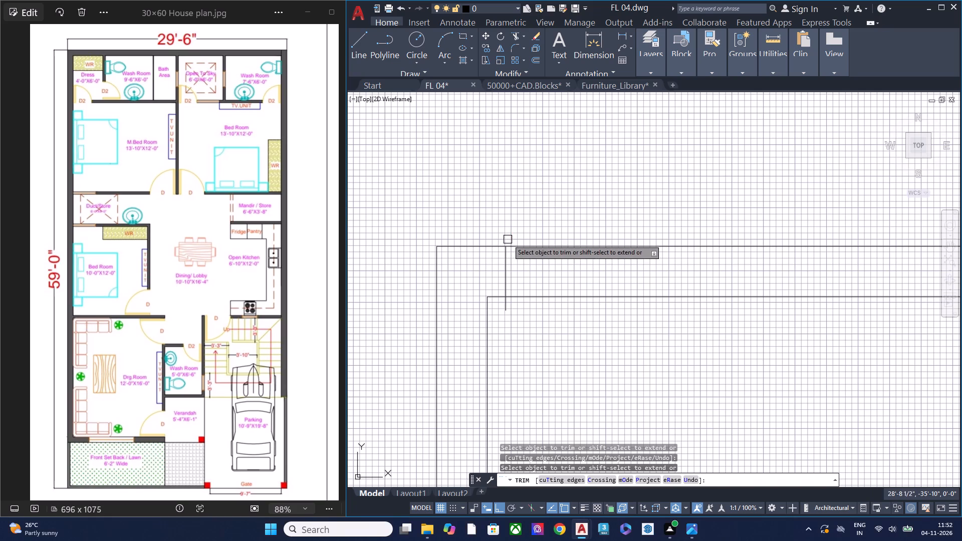
{"action": "left_click", "coordinate": [506, 305]}
{"action": "left_click_drag", "start_coordinate": [556, 315], "coordinate": [557, 301]}
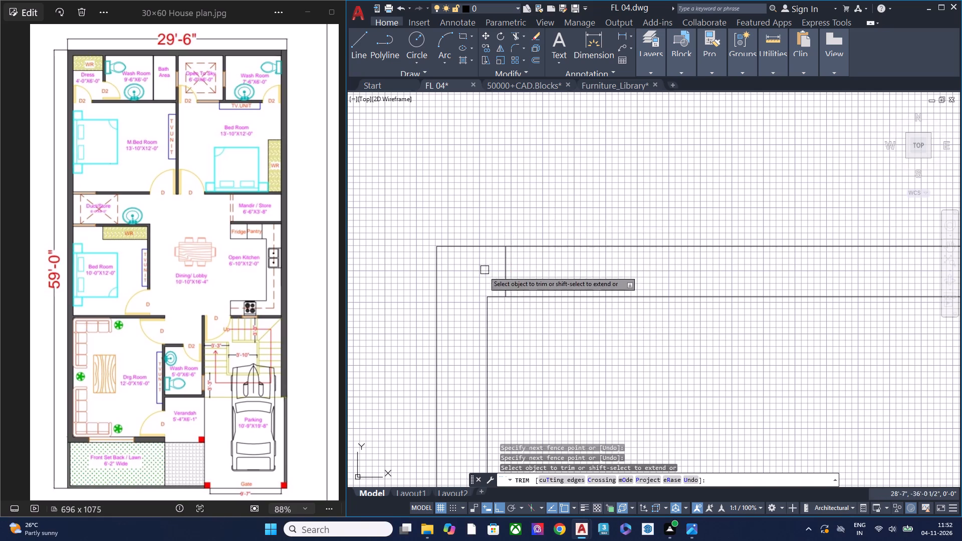
Trim the overhanging upper and lower ends of the kitchen-side jamb line.
{"action": "scroll", "coordinate": [483, 292], "scroll_direction": "down", "scroll_amount": 2}
{"action": "scroll", "coordinate": [485, 295], "scroll_direction": "up", "scroll_amount": 2}
{"action": "scroll", "coordinate": [485, 296], "scroll_direction": "down", "scroll_amount": 1}
{"action": "middle_click_drag", "start_coordinate": [756, 313], "coordinate": [541, 325]}
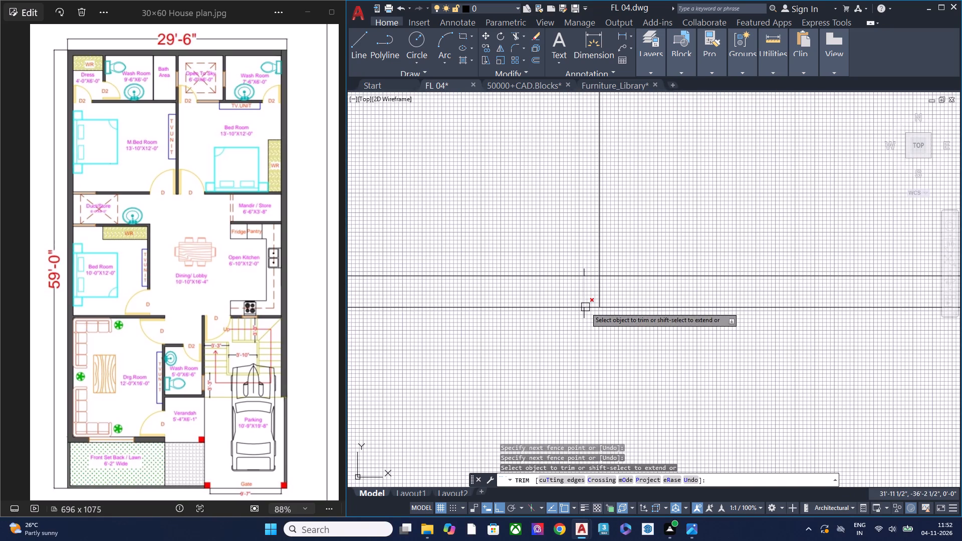
{"action": "scroll", "coordinate": [584, 270], "scroll_direction": "up", "scroll_amount": 2}
{"action": "left_click", "coordinate": [581, 274]}
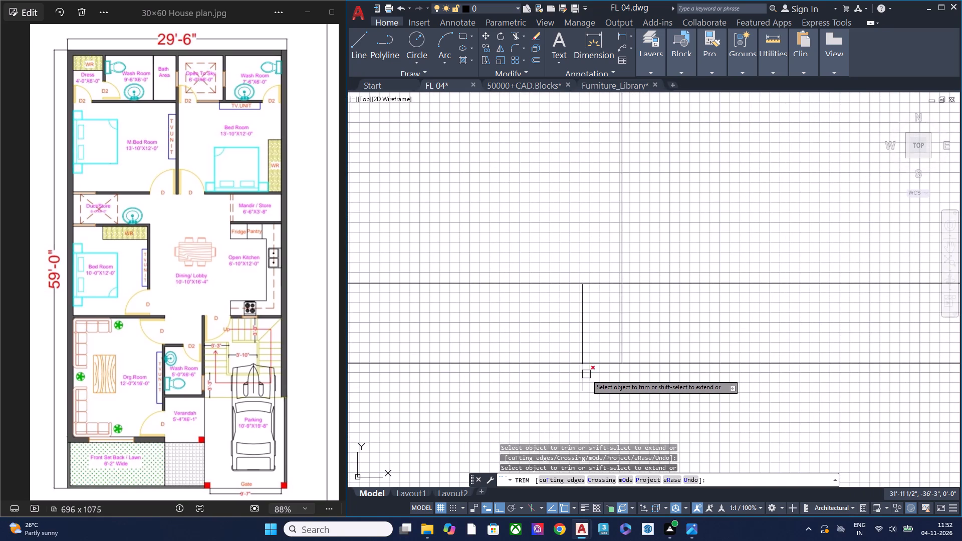
{"action": "left_click", "coordinate": [583, 375]}
Trim away both wall lines between the two jamb lines to clear the stair-side door opening.
{"action": "scroll", "coordinate": [638, 292], "scroll_direction": "down", "scroll_amount": 2}
{"action": "middle_click_drag", "start_coordinate": [543, 324], "coordinate": [659, 305]}
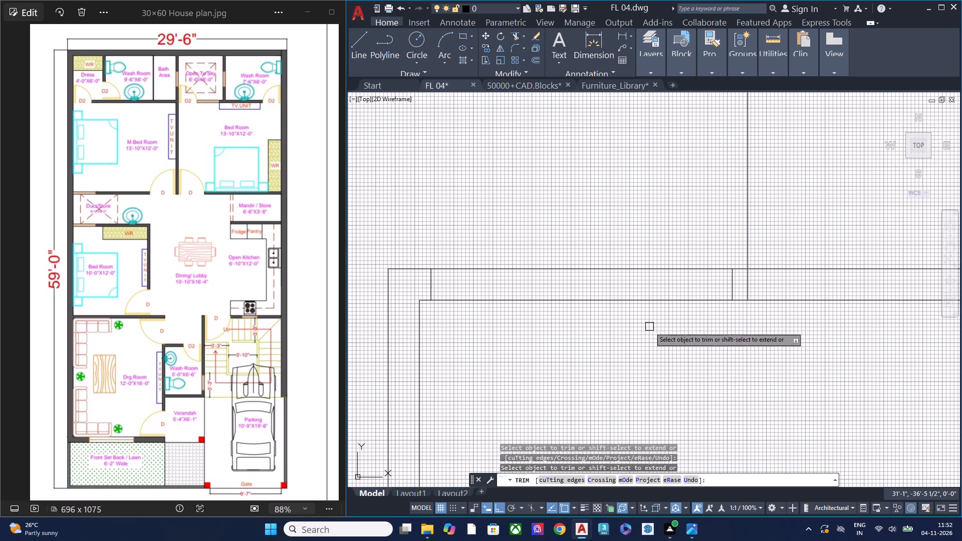
{"action": "left_click", "coordinate": [620, 340]}
{"action": "left_click", "coordinate": [611, 229]}
{"action": "key", "text": "Escape"}
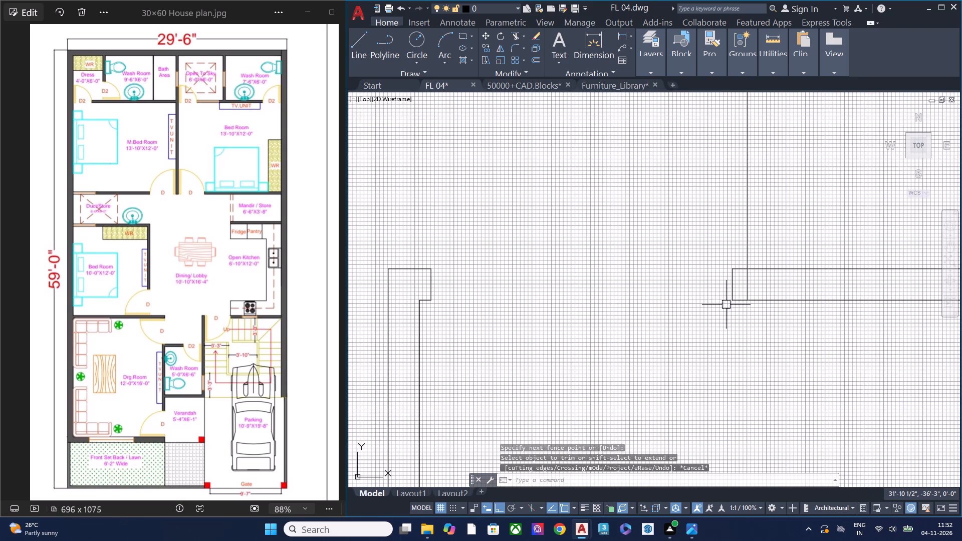
Trim the kitchen's vertical wall line where it crosses the thickness of the lower wall.
{"action": "middle_click_drag", "start_coordinate": [712, 306], "coordinate": [535, 315]}
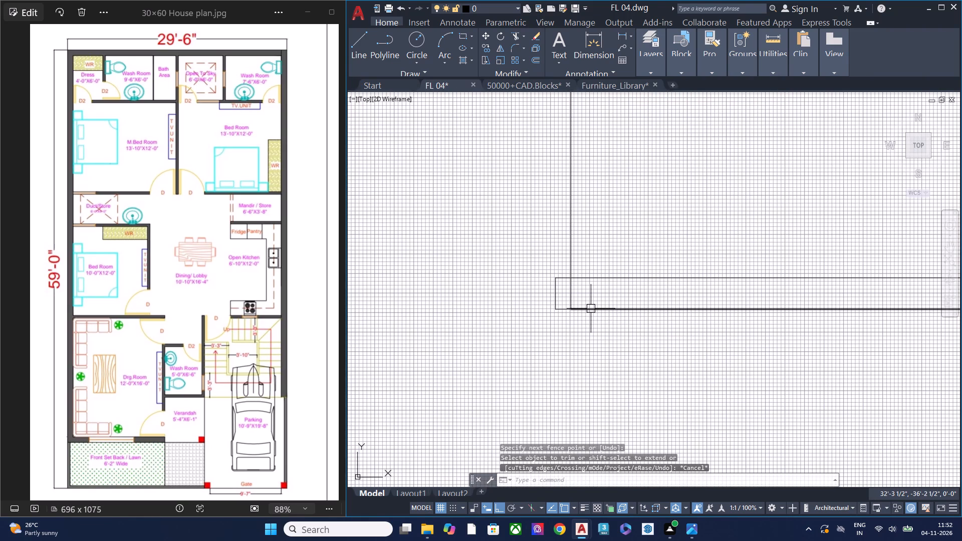
{"action": "type", "text": "TR"}
{"action": "key", "text": "space"}
{"action": "left_click", "coordinate": [572, 298]}
{"action": "key", "text": "Escape"}
Save the drawing with the stair-side opening cut.
{"action": "scroll", "coordinate": [610, 293], "scroll_direction": "down", "scroll_amount": 2}
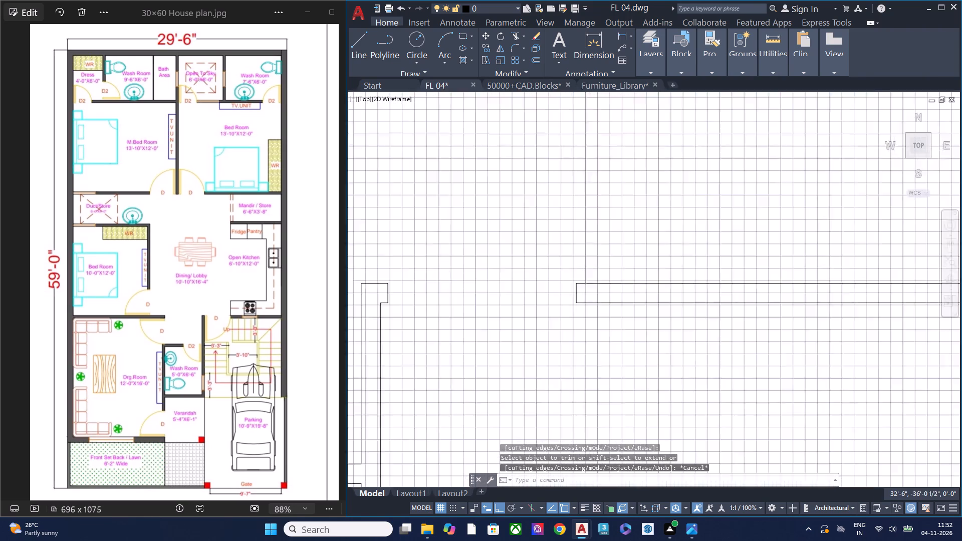
{"action": "scroll", "coordinate": [610, 294], "scroll_direction": "down", "scroll_amount": 1}
{"action": "middle_click_drag", "start_coordinate": [632, 256], "coordinate": [650, 342]}
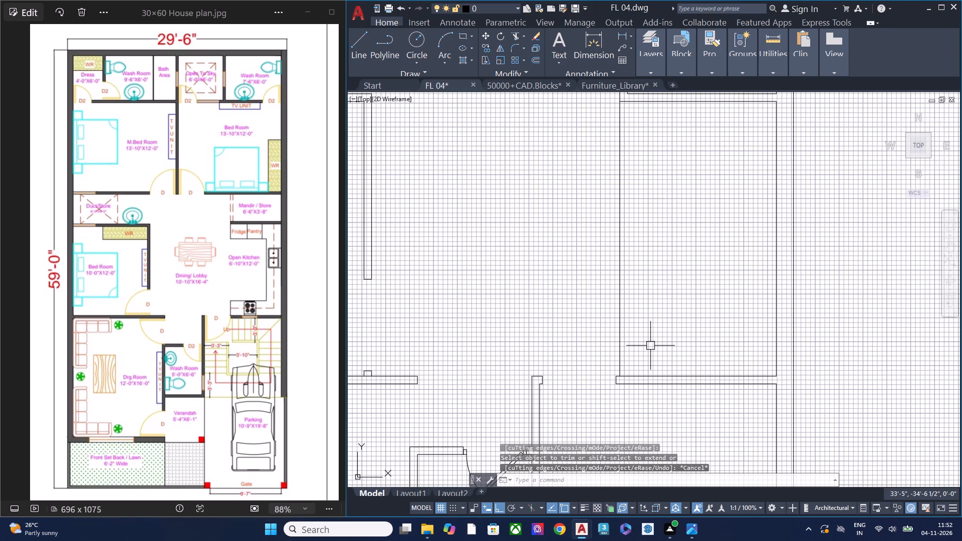
{"action": "key", "text": "ctrl+s"}
Examine the plan around the wash room, verandah and lobby, ending at the stair-side opening.
{"action": "scroll", "coordinate": [645, 301], "scroll_direction": "down", "scroll_amount": 2}
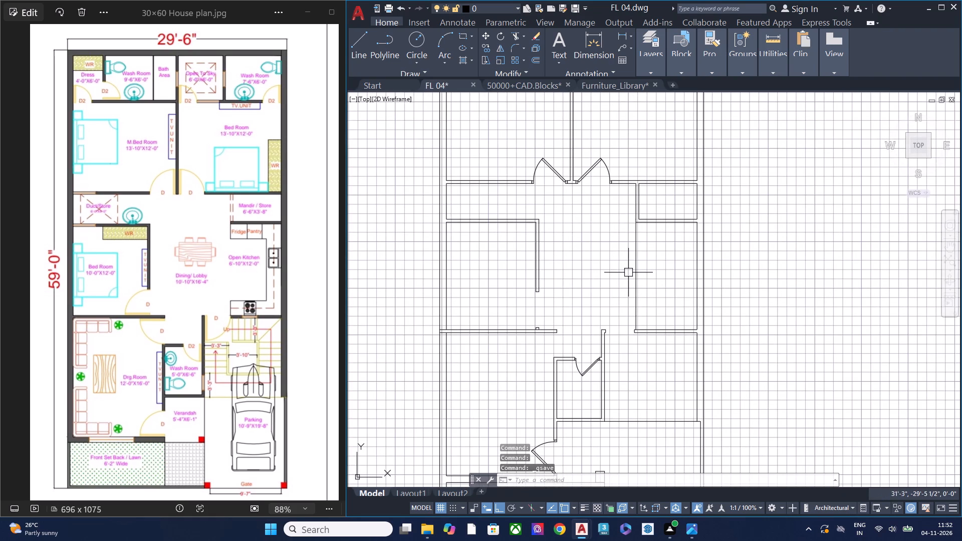
{"action": "scroll", "coordinate": [631, 281], "scroll_direction": "down", "scroll_amount": 2}
{"action": "middle_click_drag", "start_coordinate": [629, 286], "coordinate": [624, 314]}
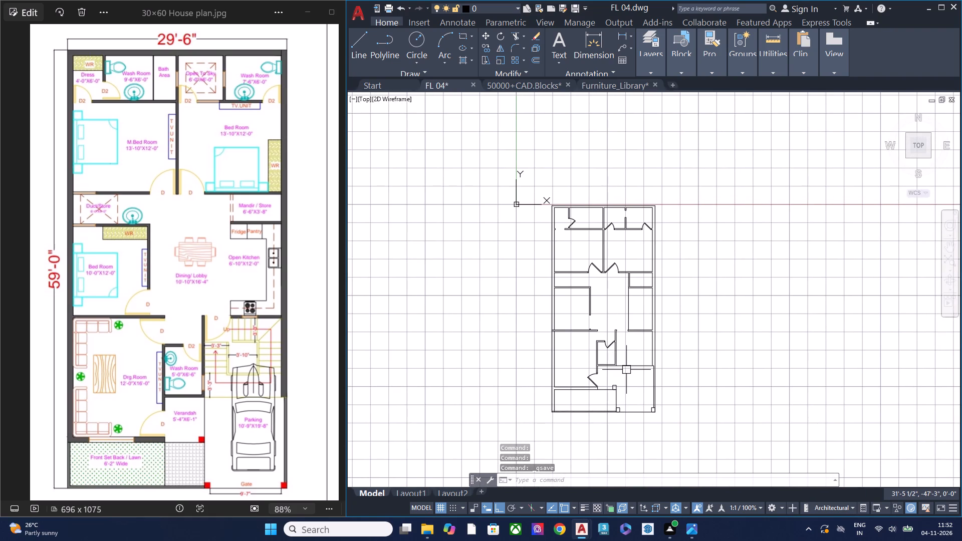
{"action": "middle_click_drag", "start_coordinate": [626, 370], "coordinate": [603, 305]}
{"action": "scroll", "coordinate": [603, 305], "scroll_direction": "up", "scroll_amount": 3}
{"action": "scroll", "coordinate": [544, 241], "scroll_direction": "up", "scroll_amount": 1}
{"action": "middle_click_drag", "start_coordinate": [544, 241], "coordinate": [553, 257]}
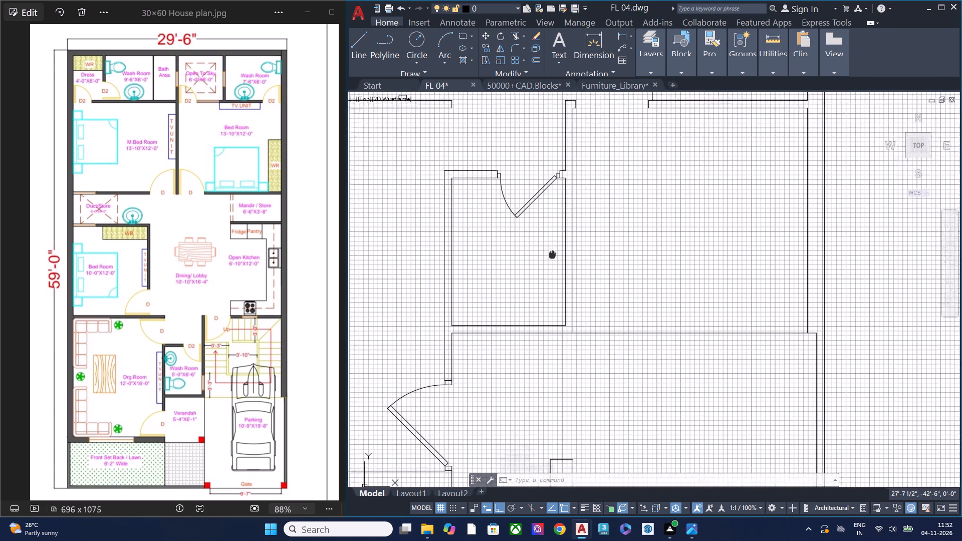
{"action": "middle_click_drag", "start_coordinate": [553, 257], "coordinate": [562, 297]}
{"action": "scroll", "coordinate": [572, 297], "scroll_direction": "up", "scroll_amount": 1}
{"action": "scroll", "coordinate": [584, 259], "scroll_direction": "down", "scroll_amount": 2}
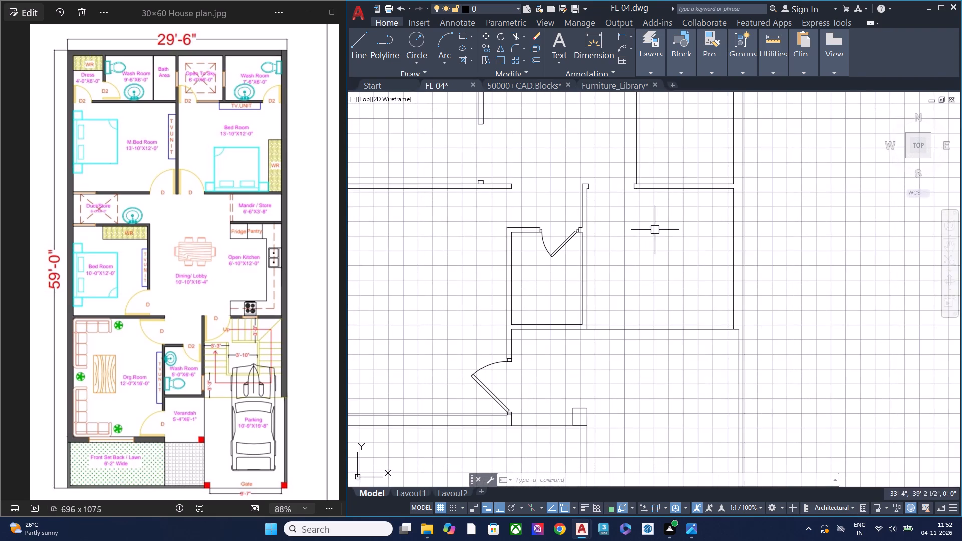
{"action": "middle_click_drag", "start_coordinate": [656, 237], "coordinate": [617, 340]}
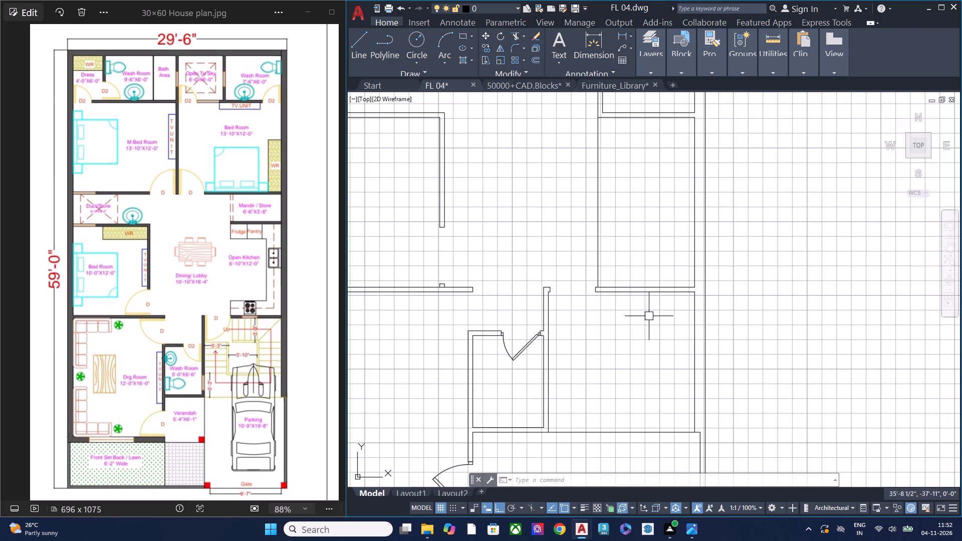
{"action": "scroll", "coordinate": [587, 296], "scroll_direction": "up", "scroll_amount": 1}
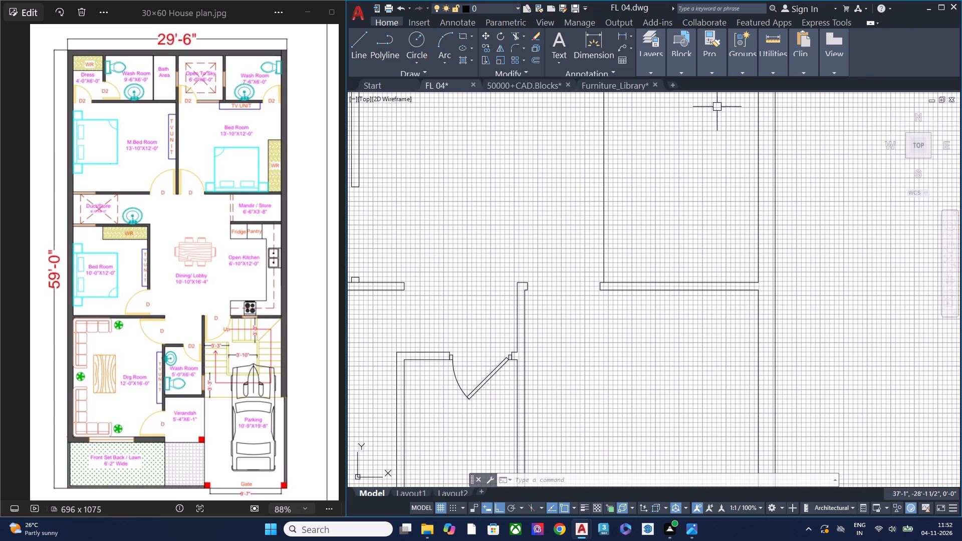
Measure the width of the stair-side opening between its two jambs.
{"action": "left_click", "coordinate": [764, 70]}
{"action": "left_click", "coordinate": [788, 107]}
{"action": "left_click", "coordinate": [781, 143]}
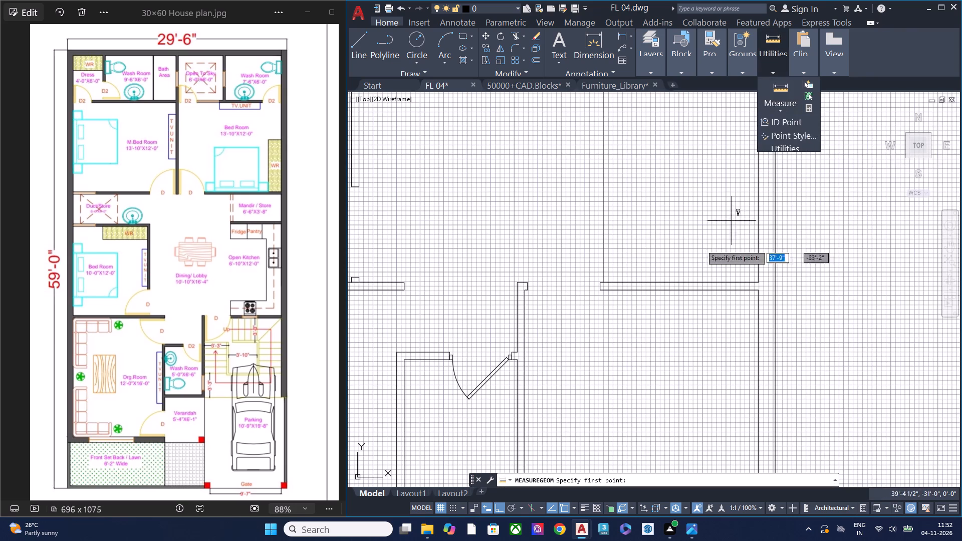
{"action": "left_click", "coordinate": [524, 284]}
{"action": "key", "text": "Escape"}
{"action": "scroll", "coordinate": [536, 283], "scroll_direction": "up", "scroll_amount": 2}
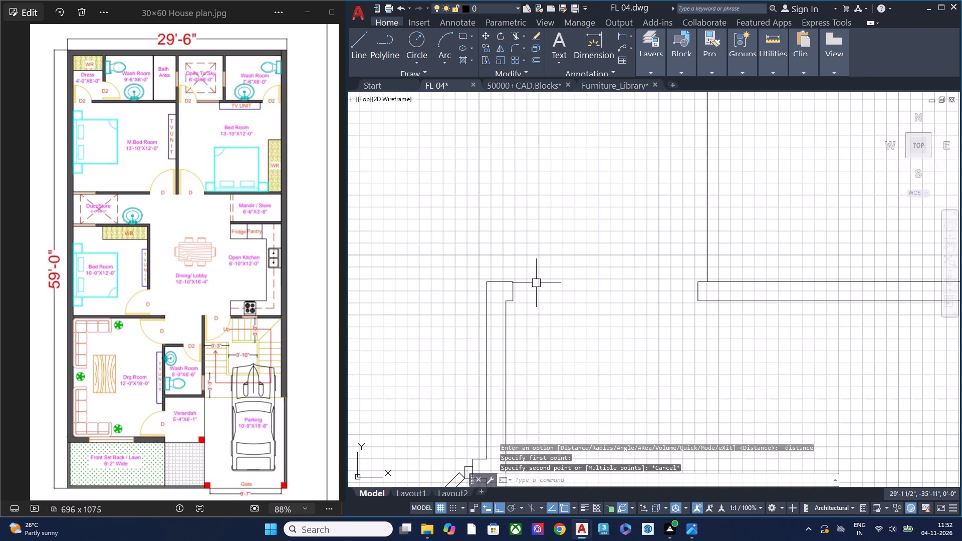
{"action": "key", "text": "space"}
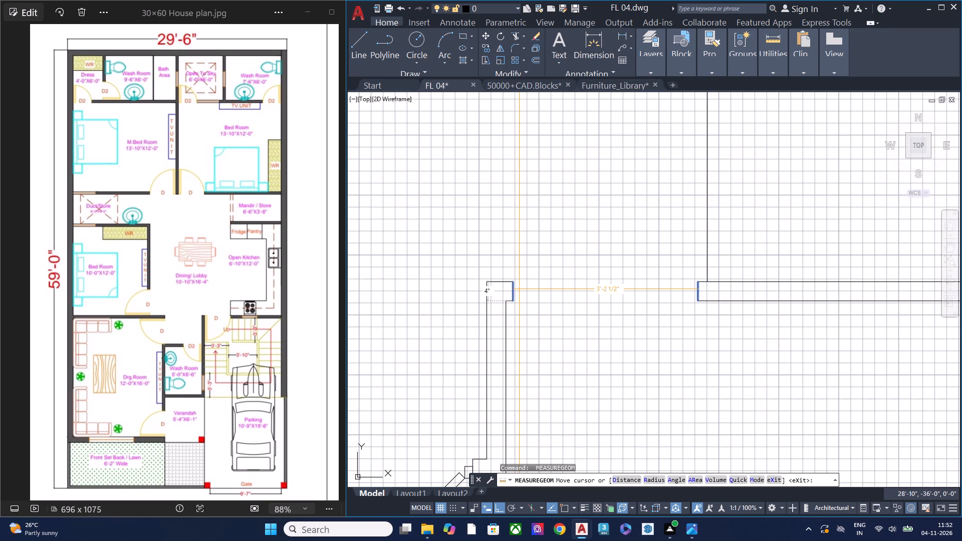
{"action": "key", "text": "Escape"}
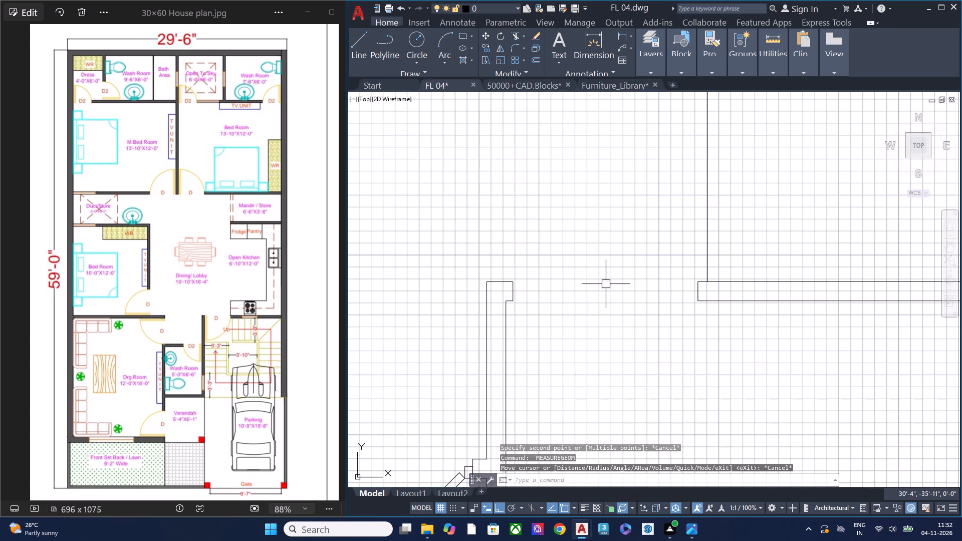
Examine the doors already fitted in the bedrooms and wash rooms, then return to the stair-side opening.
{"action": "scroll", "coordinate": [607, 285], "scroll_direction": "down", "scroll_amount": 5}
{"action": "middle_click_drag", "start_coordinate": [613, 287], "coordinate": [583, 323]}
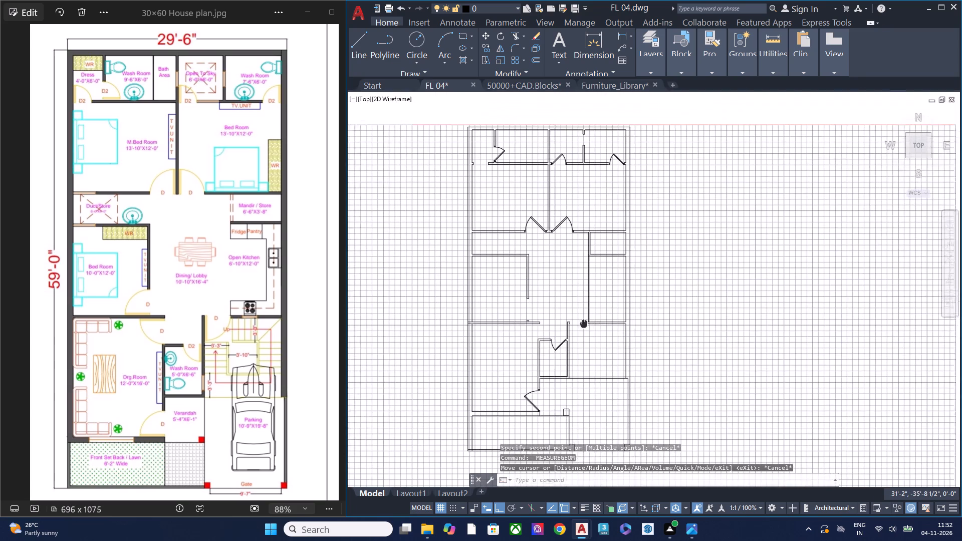
{"action": "middle_click_drag", "start_coordinate": [583, 323], "coordinate": [574, 323]}
{"action": "scroll", "coordinate": [570, 157], "scroll_direction": "up", "scroll_amount": 2}
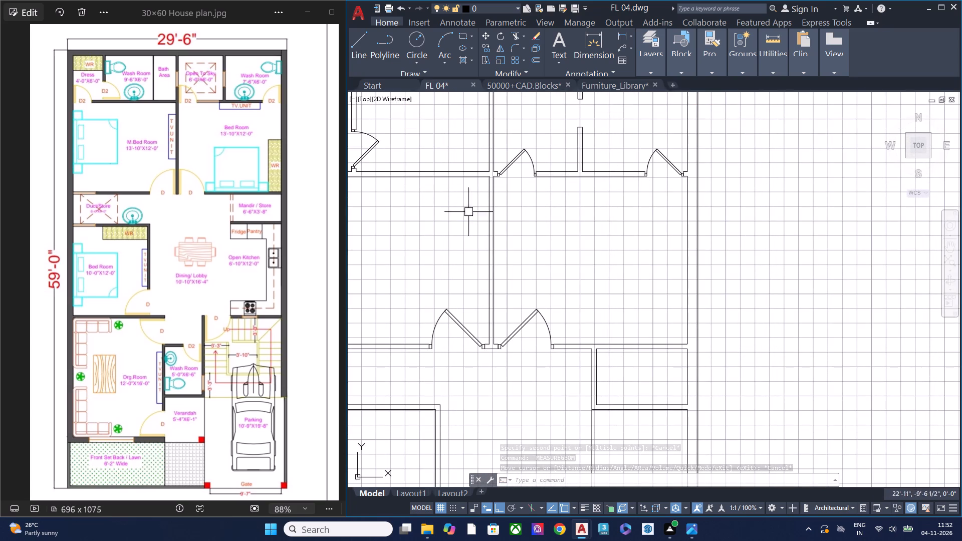
{"action": "scroll", "coordinate": [574, 245], "scroll_direction": "down", "scroll_amount": 2}
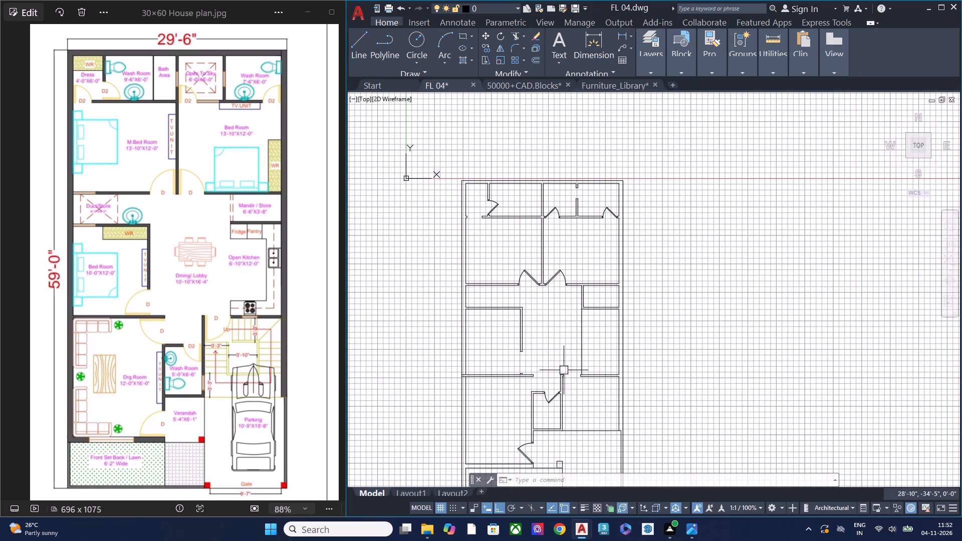
{"action": "scroll", "coordinate": [566, 376], "scroll_direction": "up", "scroll_amount": 2}
{"action": "scroll", "coordinate": [578, 375], "scroll_direction": "down", "scroll_amount": 1}
{"action": "scroll", "coordinate": [578, 375], "scroll_direction": "up", "scroll_amount": 3}
{"action": "middle_click_drag", "start_coordinate": [582, 359], "coordinate": [589, 275]}
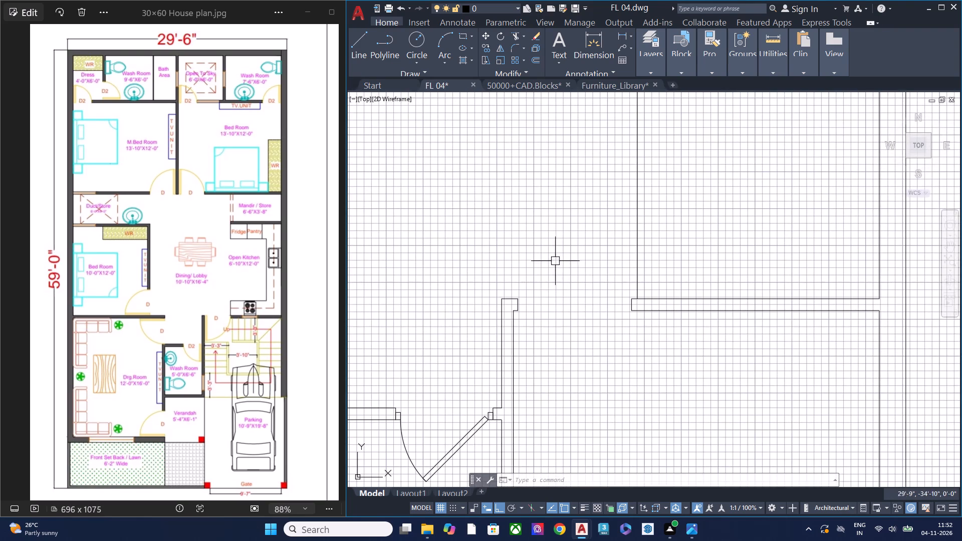
Switch to the 50000+CAD.Blocks drawing and examine its single, double and folding door blocks for one to fit the stair-side opening.
{"action": "scroll", "coordinate": [557, 262], "scroll_direction": "down", "scroll_amount": 2}
{"action": "middle_click_drag", "start_coordinate": [588, 307], "coordinate": [610, 350]}
{"action": "left_click", "coordinate": [537, 88]}
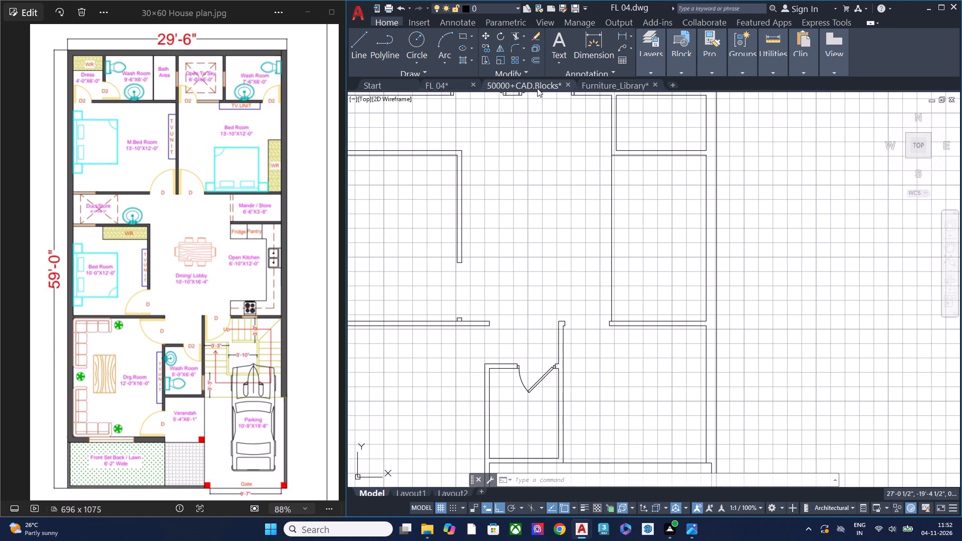
{"action": "scroll", "coordinate": [642, 248], "scroll_direction": "down", "scroll_amount": 2}
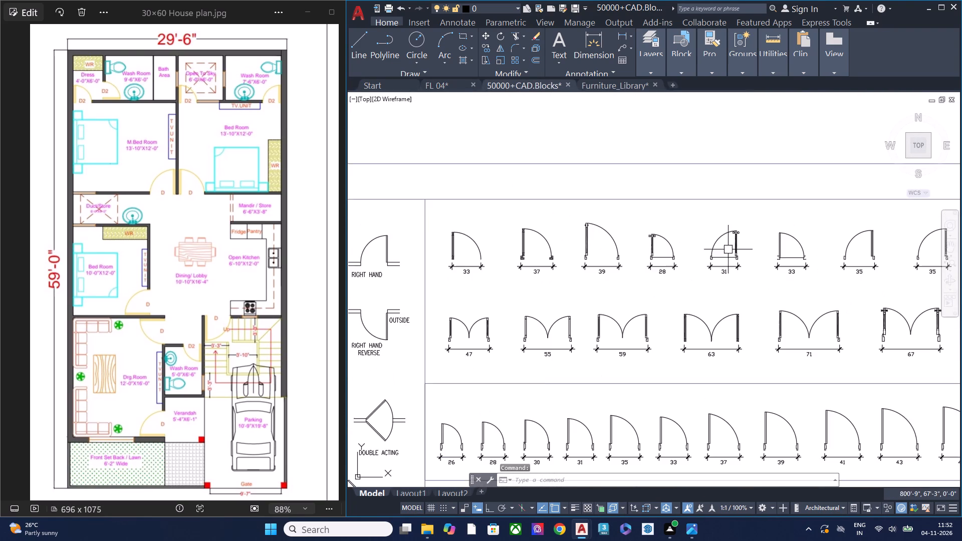
{"action": "scroll", "coordinate": [758, 250], "scroll_direction": "up", "scroll_amount": 3}
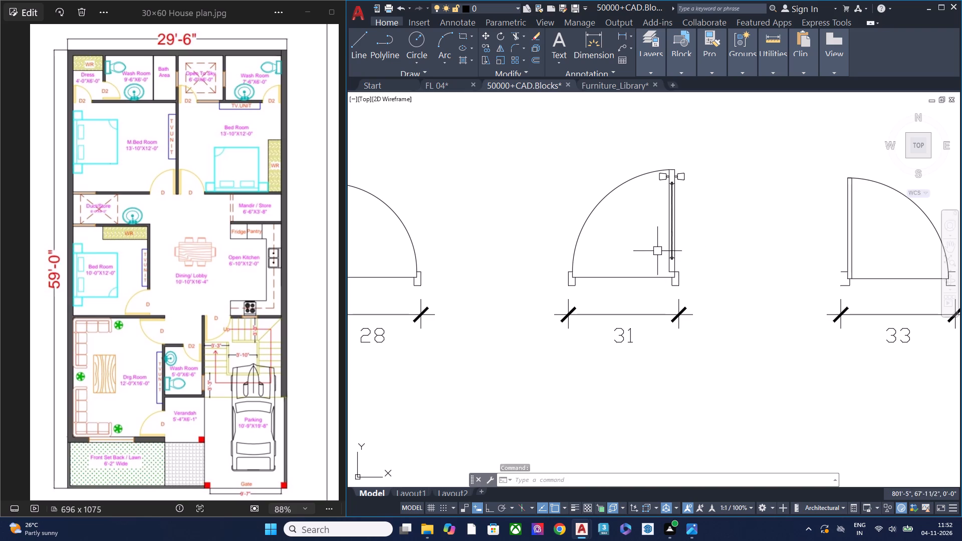
{"action": "left_click", "coordinate": [717, 255]}
{"action": "left_click", "coordinate": [720, 229]}
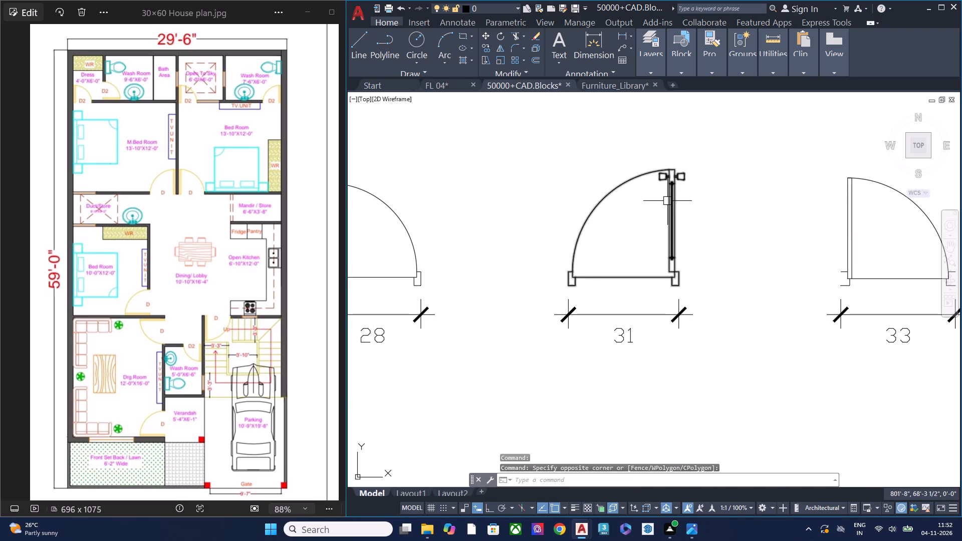
{"action": "scroll", "coordinate": [667, 201], "scroll_direction": "down", "scroll_amount": 4}
{"action": "middle_click_drag", "start_coordinate": [667, 316], "coordinate": [587, 212]}
{"action": "middle_click_drag", "start_coordinate": [641, 282], "coordinate": [631, 238]}
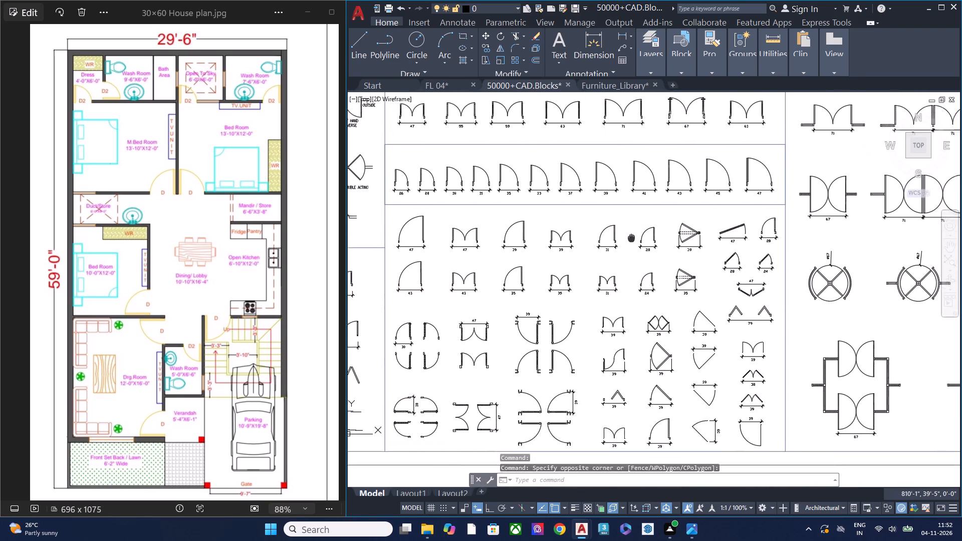
{"action": "middle_click_drag", "start_coordinate": [631, 238], "coordinate": [629, 230]}
{"action": "scroll", "coordinate": [689, 239], "scroll_direction": "up", "scroll_amount": 3}
{"action": "scroll", "coordinate": [608, 240], "scroll_direction": "down", "scroll_amount": 1}
{"action": "scroll", "coordinate": [638, 312], "scroll_direction": "down", "scroll_amount": 1}
{"action": "middle_click_drag", "start_coordinate": [636, 308], "coordinate": [636, 290]}
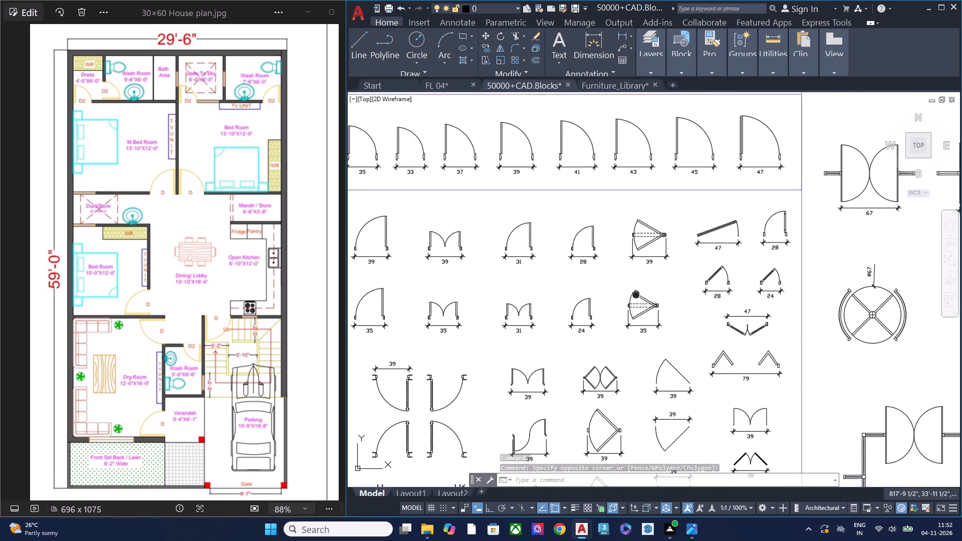
{"action": "middle_click_drag", "start_coordinate": [636, 290], "coordinate": [658, 200]}
{"action": "middle_click_drag", "start_coordinate": [606, 309], "coordinate": [591, 281]}
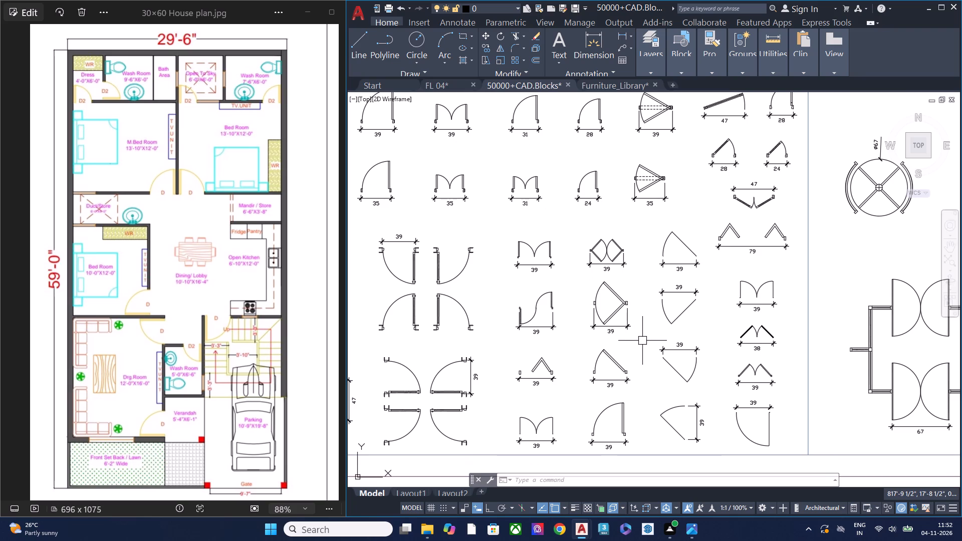
{"action": "middle_click_drag", "start_coordinate": [642, 341], "coordinate": [631, 290]}
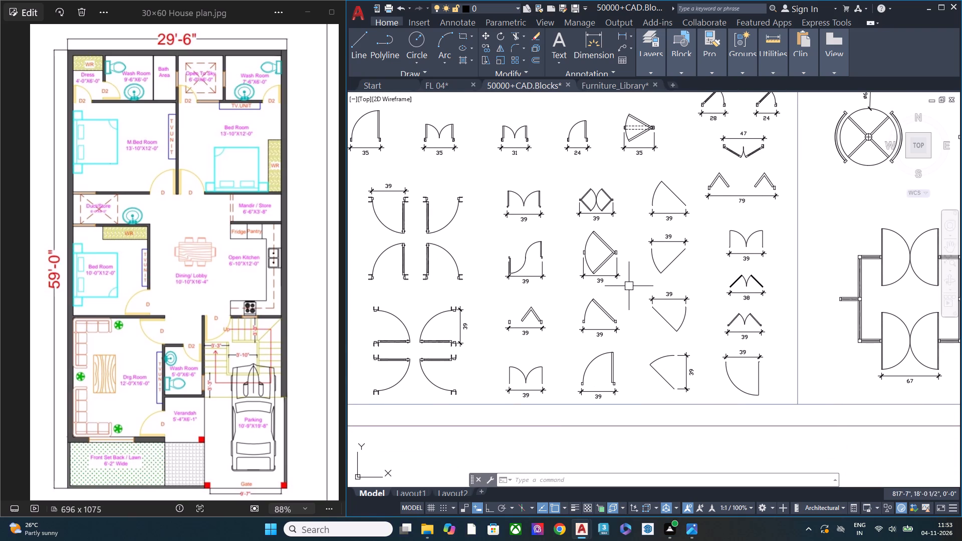
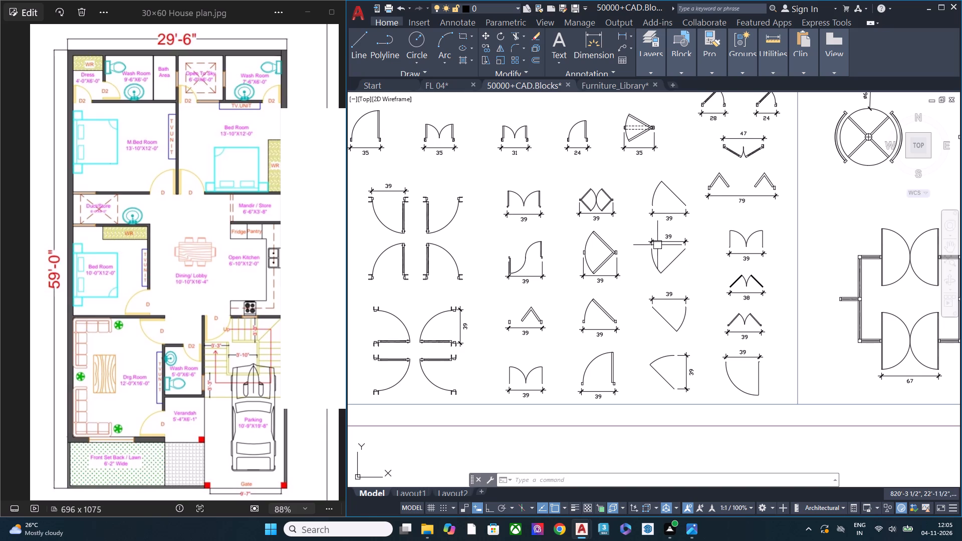
Switch back to the FL 04 drawing and examine the stair-side opening and the doors already fitted around the lobby.
{"action": "middle_click_drag", "start_coordinate": [656, 247], "coordinate": [619, 297]}
{"action": "left_click", "coordinate": [446, 91]}
{"action": "left_click", "coordinate": [453, 86]}
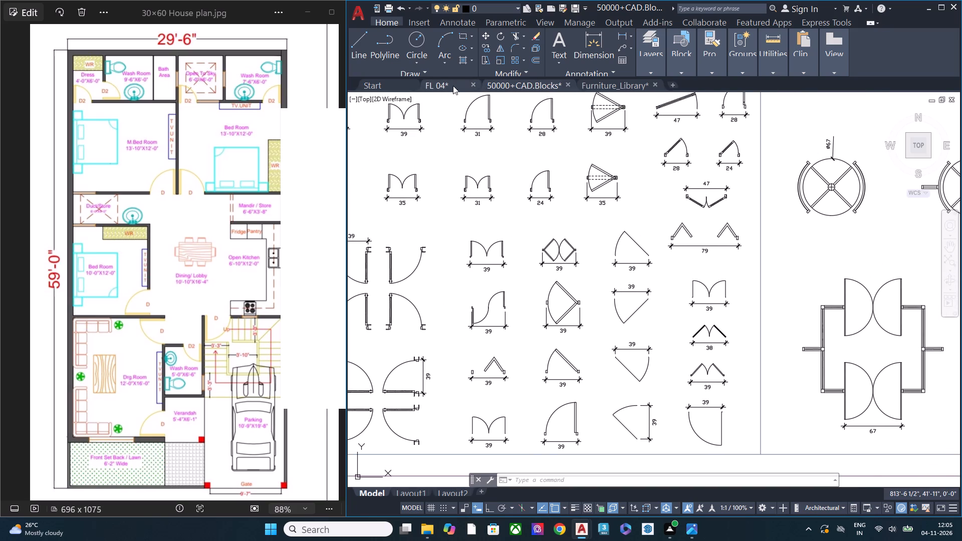
{"action": "scroll", "coordinate": [619, 238], "scroll_direction": "down", "scroll_amount": 2}
{"action": "scroll", "coordinate": [601, 290], "scroll_direction": "up", "scroll_amount": 3}
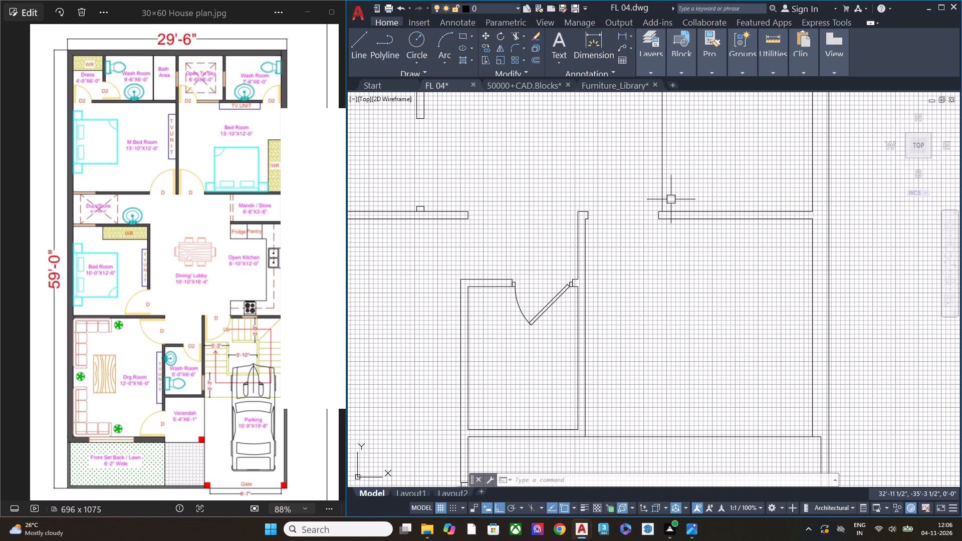
{"action": "middle_click_drag", "start_coordinate": [673, 262], "coordinate": [667, 279]}
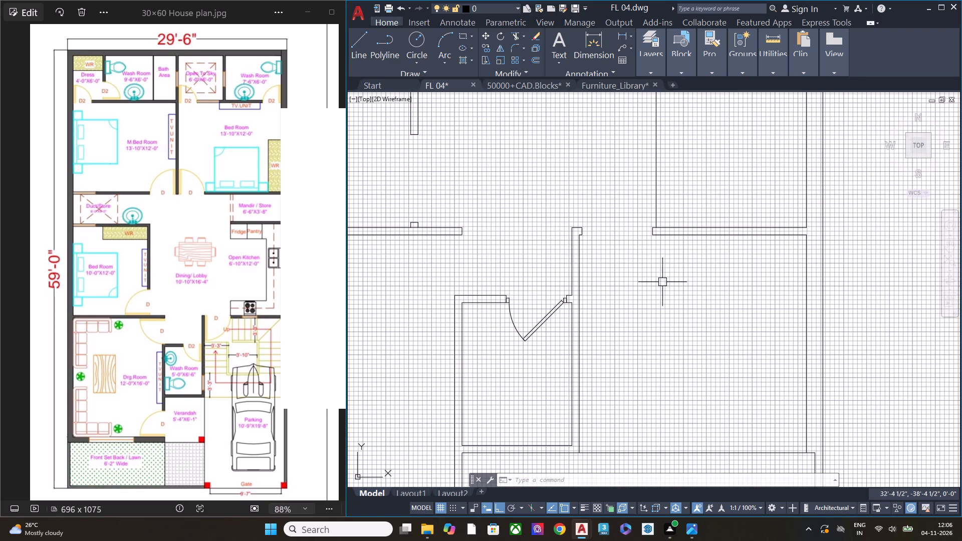
{"action": "scroll", "coordinate": [608, 247], "scroll_direction": "up", "scroll_amount": 1}
{"action": "middle_click_drag", "start_coordinate": [610, 252], "coordinate": [628, 318]}
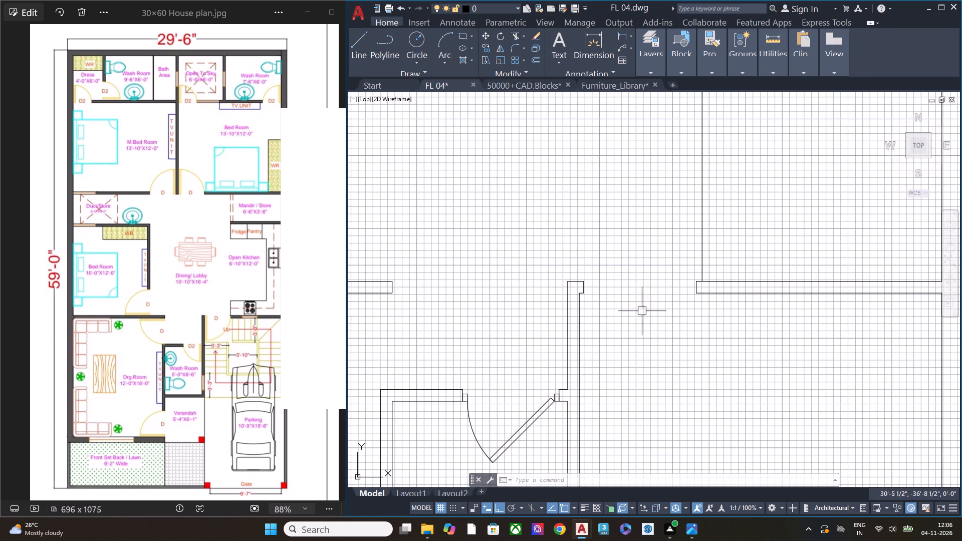
{"action": "scroll", "coordinate": [606, 262], "scroll_direction": "down", "scroll_amount": 2}
{"action": "middle_click_drag", "start_coordinate": [604, 292], "coordinate": [609, 414]}
{"action": "scroll", "coordinate": [602, 164], "scroll_direction": "up", "scroll_amount": 1}
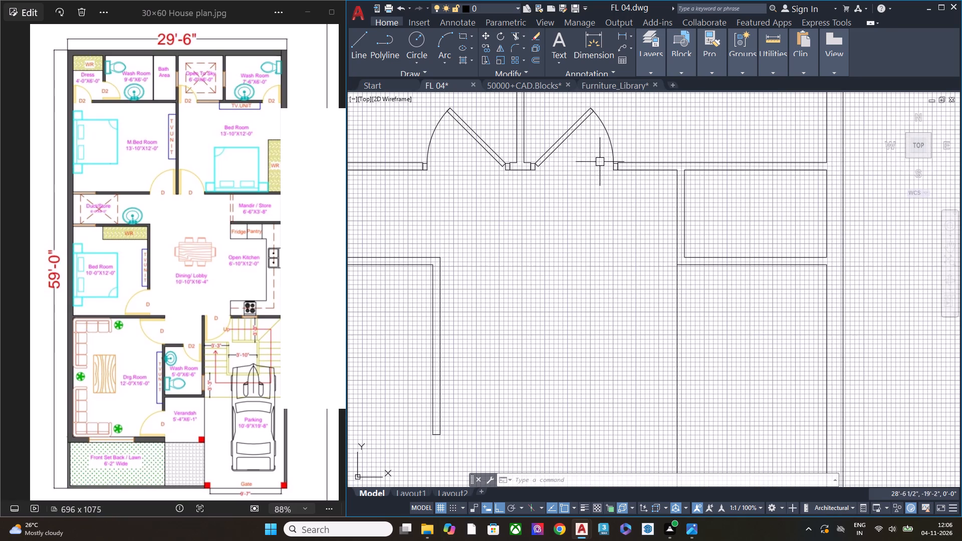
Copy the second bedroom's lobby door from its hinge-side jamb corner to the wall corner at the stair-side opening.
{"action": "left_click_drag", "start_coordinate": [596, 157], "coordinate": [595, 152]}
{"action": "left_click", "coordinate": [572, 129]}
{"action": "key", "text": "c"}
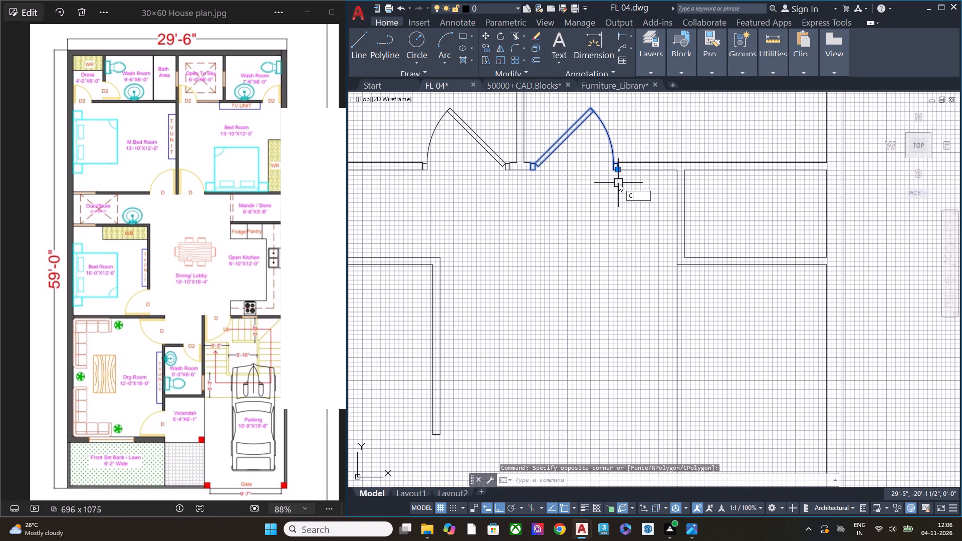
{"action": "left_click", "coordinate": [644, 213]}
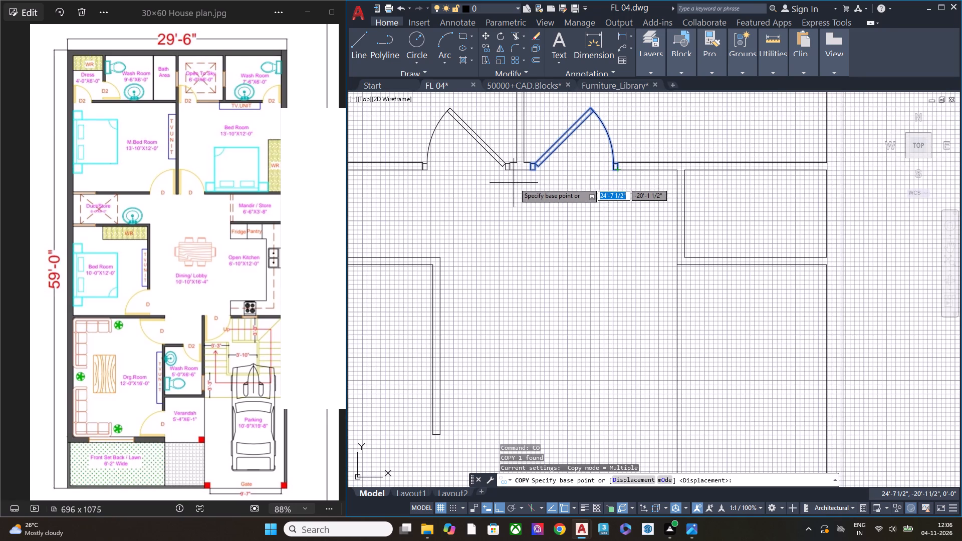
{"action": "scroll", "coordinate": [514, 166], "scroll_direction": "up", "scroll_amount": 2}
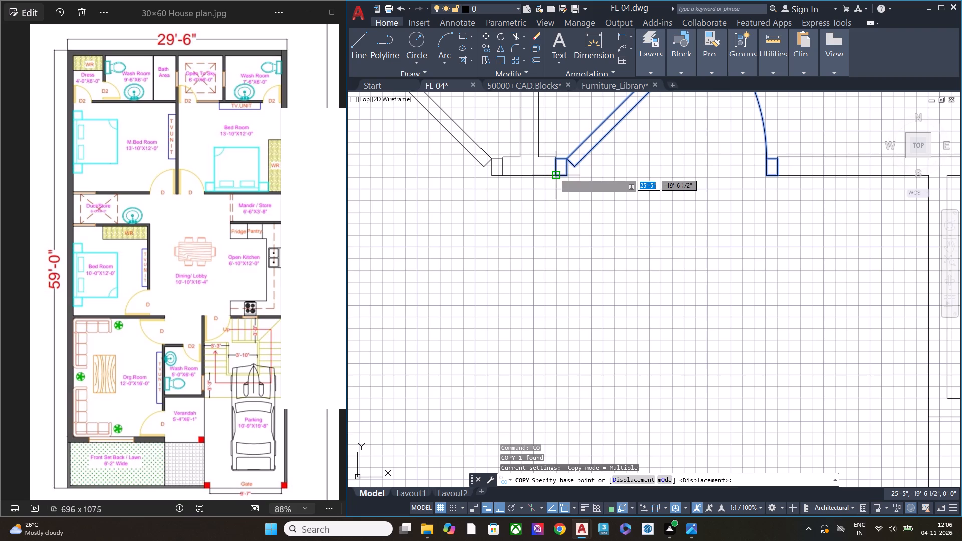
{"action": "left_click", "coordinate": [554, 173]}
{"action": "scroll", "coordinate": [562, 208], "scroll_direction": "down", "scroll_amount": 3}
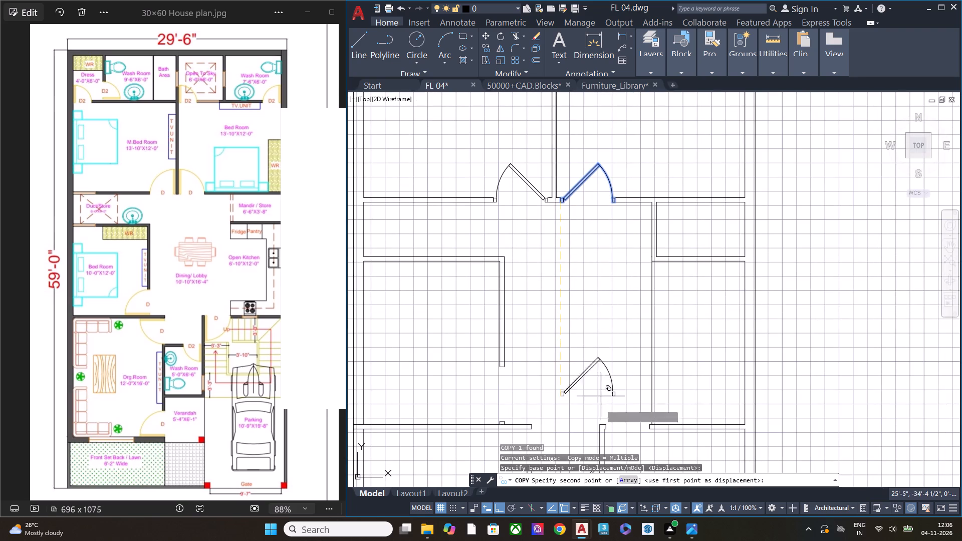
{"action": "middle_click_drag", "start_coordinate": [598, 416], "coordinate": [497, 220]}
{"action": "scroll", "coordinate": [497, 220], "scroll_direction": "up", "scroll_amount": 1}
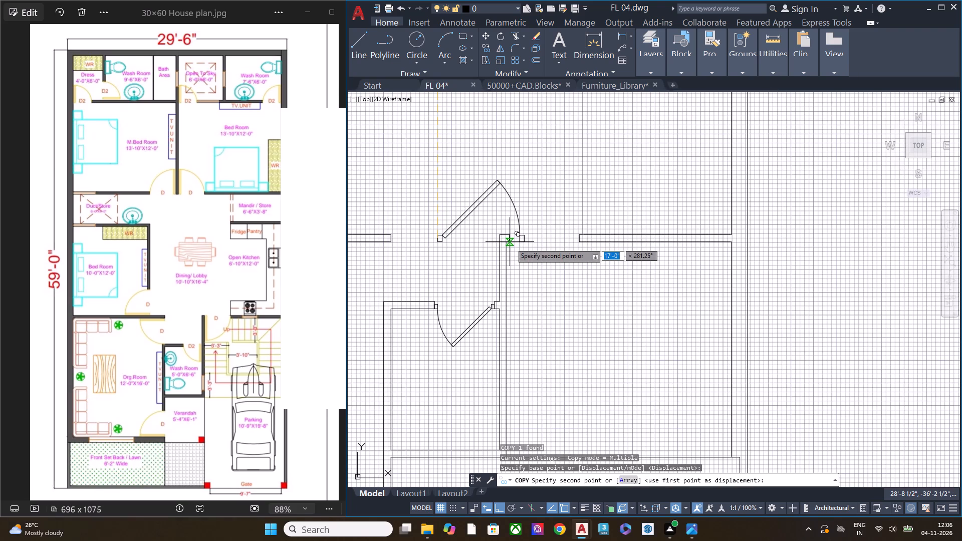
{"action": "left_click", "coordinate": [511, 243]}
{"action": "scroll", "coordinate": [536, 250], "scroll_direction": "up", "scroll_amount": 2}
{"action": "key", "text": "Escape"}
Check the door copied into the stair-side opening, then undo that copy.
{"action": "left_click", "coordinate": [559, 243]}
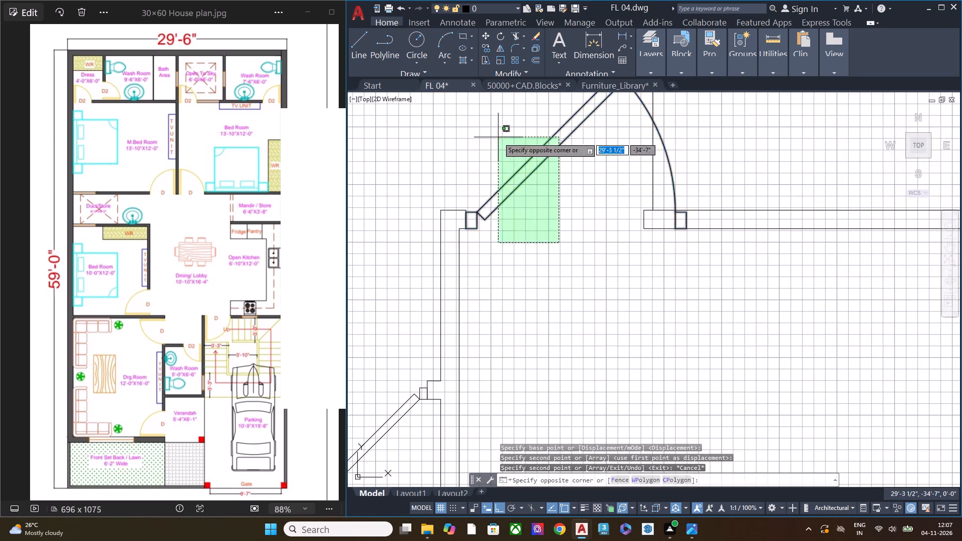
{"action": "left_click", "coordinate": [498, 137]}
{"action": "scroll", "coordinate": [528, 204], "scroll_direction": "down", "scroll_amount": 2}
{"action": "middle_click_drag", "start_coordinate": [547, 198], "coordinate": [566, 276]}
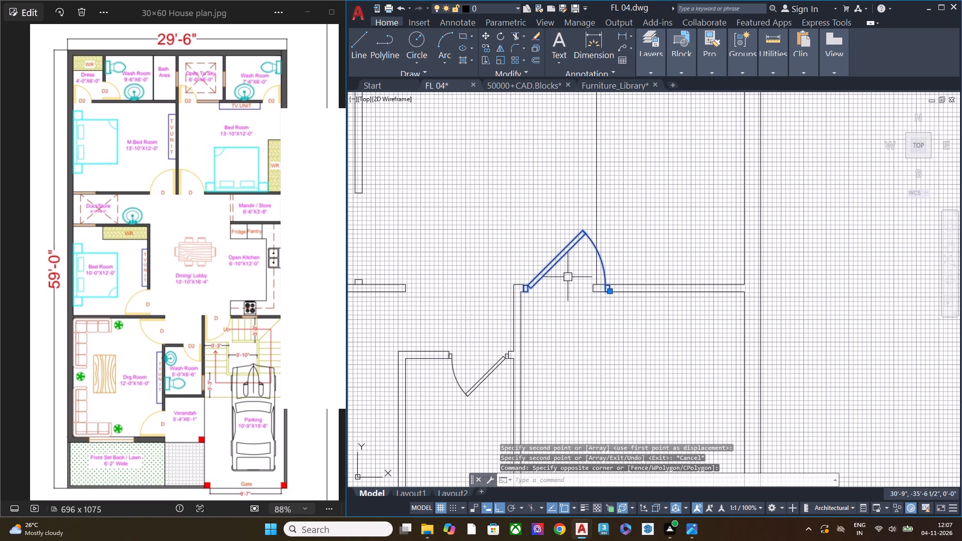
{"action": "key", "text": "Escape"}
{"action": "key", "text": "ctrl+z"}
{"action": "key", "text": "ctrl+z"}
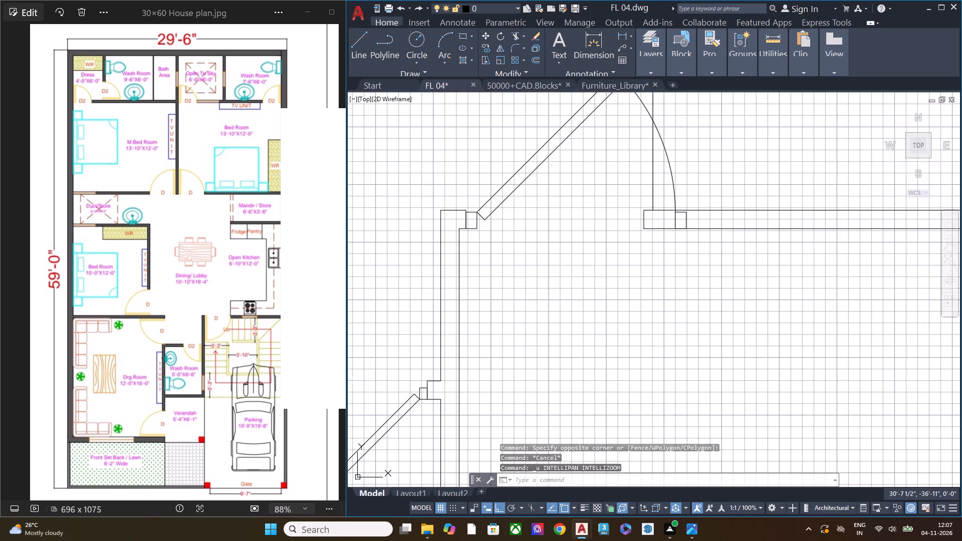
Copy the door of the second bedroom's attached wash room straight down into the stair area beside the opening.
{"action": "scroll", "coordinate": [565, 251], "scroll_direction": "down", "scroll_amount": 3}
{"action": "scroll", "coordinate": [591, 157], "scroll_direction": "up", "scroll_amount": 3}
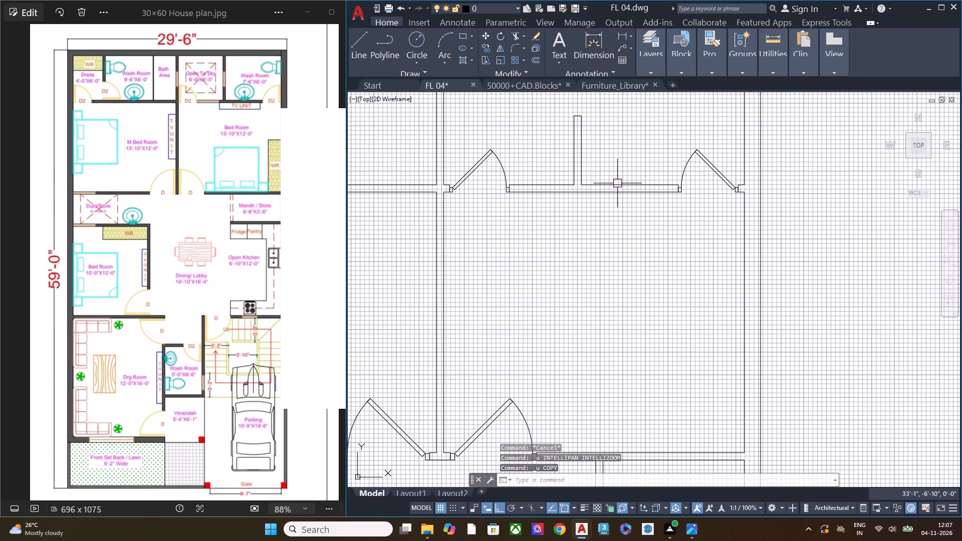
{"action": "left_click_drag", "start_coordinate": [708, 222], "coordinate": [708, 206]}
{"action": "left_click", "coordinate": [702, 161]}
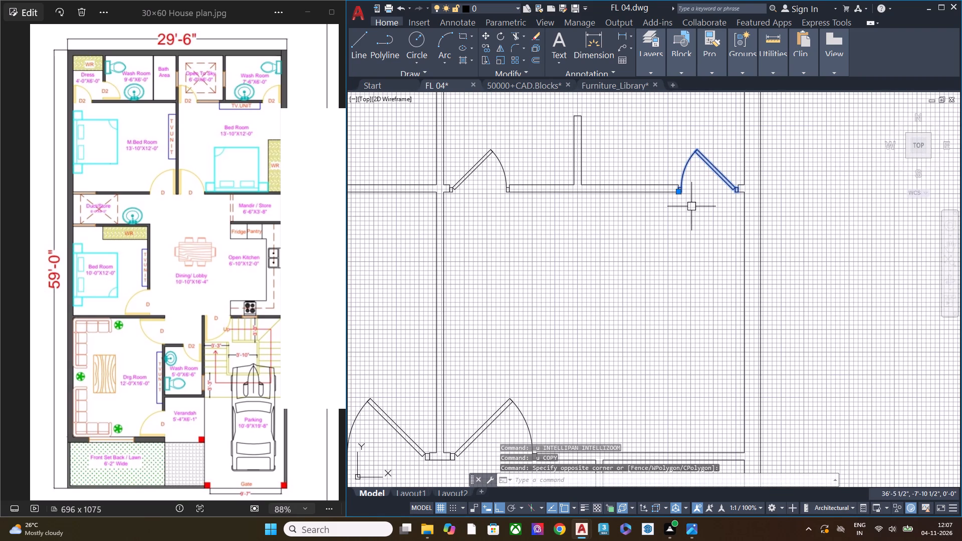
{"action": "key", "text": "c"}
{"action": "left_click", "coordinate": [587, 243]}
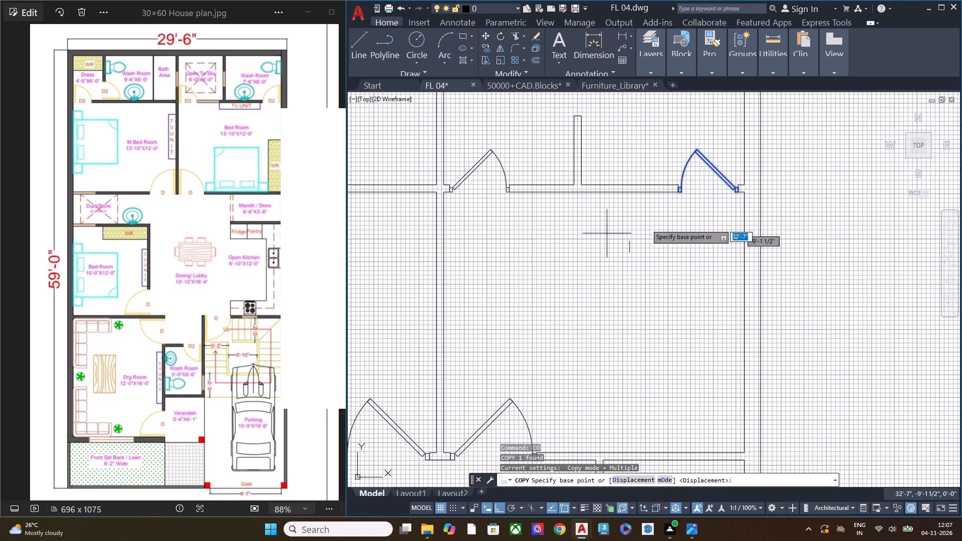
{"action": "left_click", "coordinate": [711, 198]}
{"action": "scroll", "coordinate": [643, 222], "scroll_direction": "down", "scroll_amount": 4}
{"action": "scroll", "coordinate": [637, 300], "scroll_direction": "up", "scroll_amount": 2}
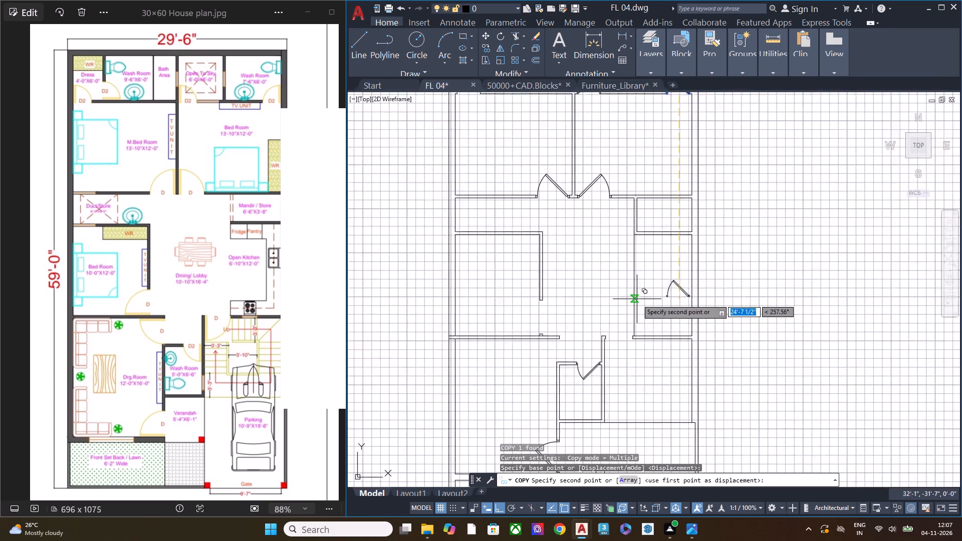
{"action": "scroll", "coordinate": [637, 299], "scroll_direction": "up", "scroll_amount": 1}
{"action": "middle_click_drag", "start_coordinate": [638, 345], "coordinate": [637, 217]}
{"action": "left_click", "coordinate": [638, 264]}
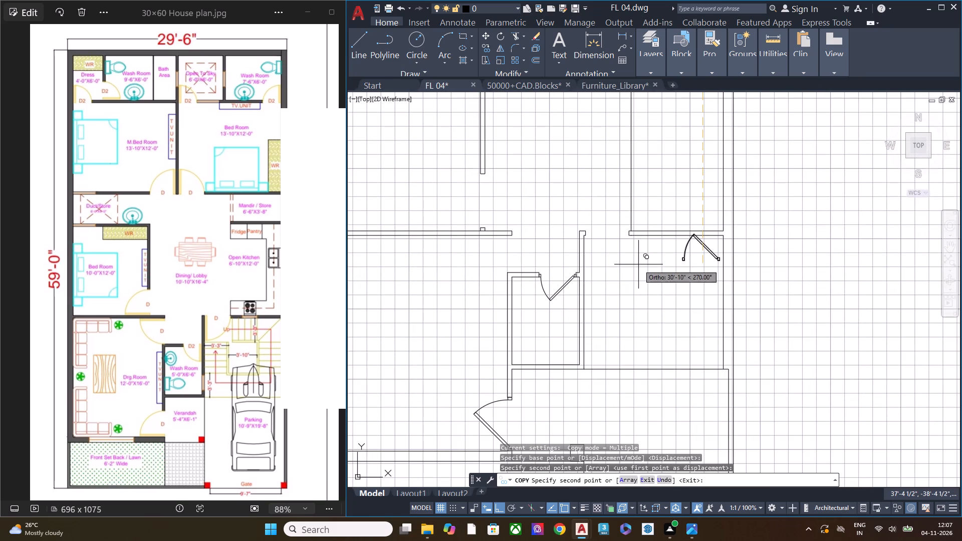
{"action": "key", "text": "Escape"}
Rotate the copied door in the stair area by 180 degrees.
{"action": "left_click", "coordinate": [691, 273]}
{"action": "left_click", "coordinate": [685, 258]}
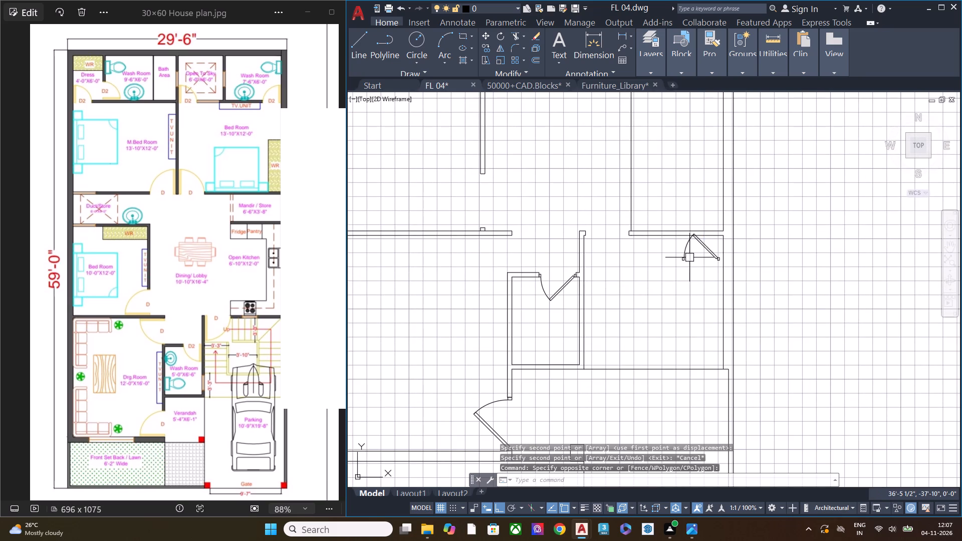
{"action": "left_click", "coordinate": [684, 257]}
{"action": "key", "text": "r"}
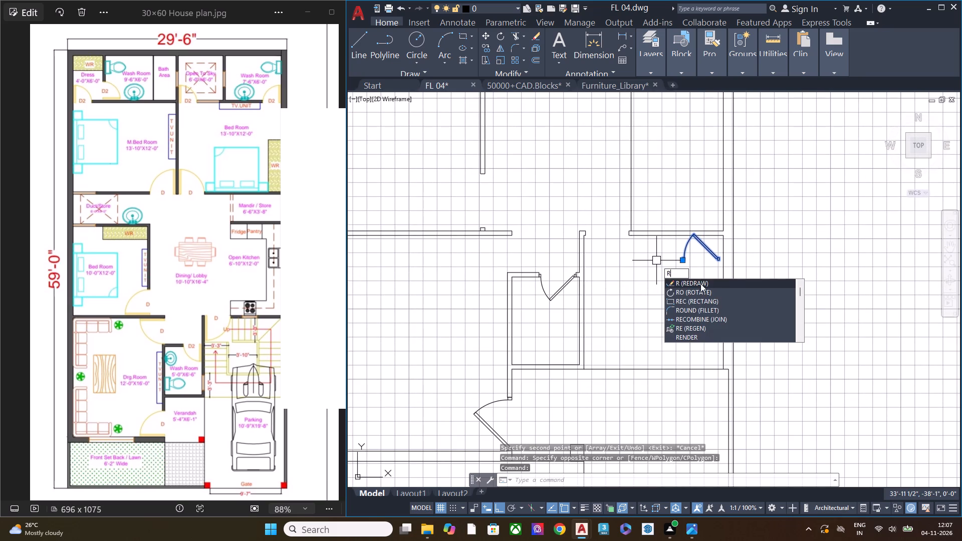
{"action": "left_click", "coordinate": [700, 292]}
{"action": "left_click", "coordinate": [706, 269]}
{"action": "left_click", "coordinate": [646, 279]}
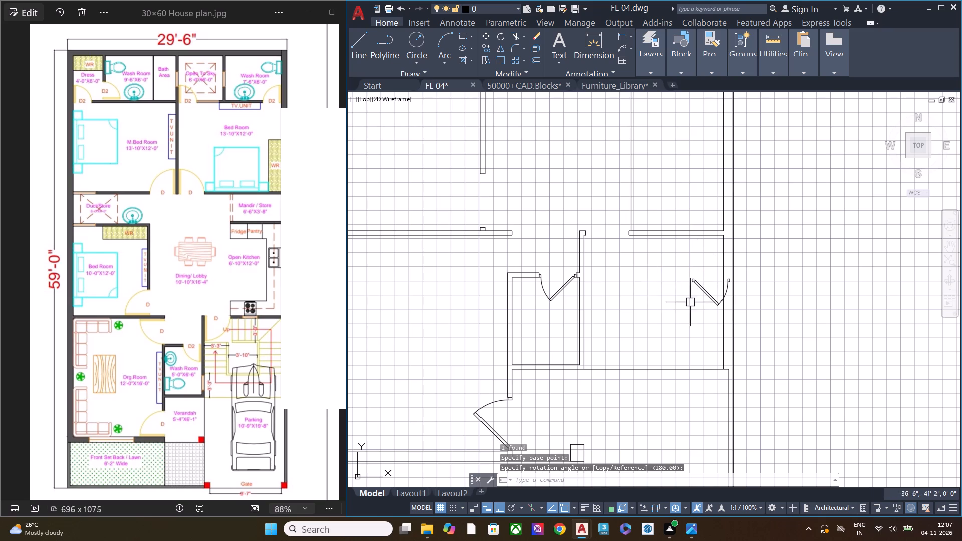
Move the rotated door by its hinge-side frame corner onto the wash-room-side jamb of the stair-side opening.
{"action": "left_click", "coordinate": [692, 302]}
{"action": "left_click", "coordinate": [689, 277]}
{"action": "key", "text": "m"}
{"action": "key", "text": "space"}
{"action": "scroll", "coordinate": [696, 287], "scroll_direction": "up", "scroll_amount": 3}
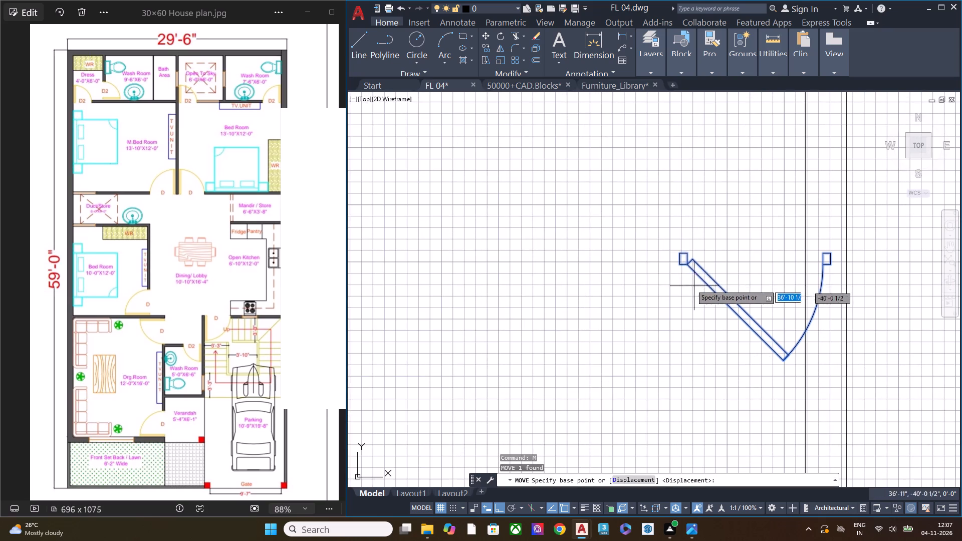
{"action": "left_click", "coordinate": [679, 265]}
{"action": "scroll", "coordinate": [604, 208], "scroll_direction": "down", "scroll_amount": 2}
{"action": "middle_click_drag", "start_coordinate": [558, 197], "coordinate": [597, 242]}
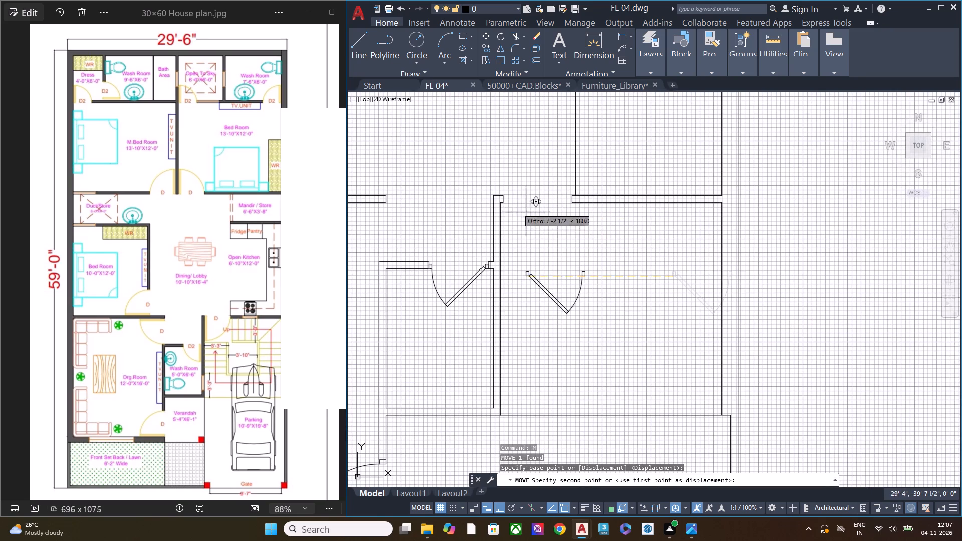
{"action": "left_click", "coordinate": [502, 206]}
{"action": "key", "text": "Escape"}
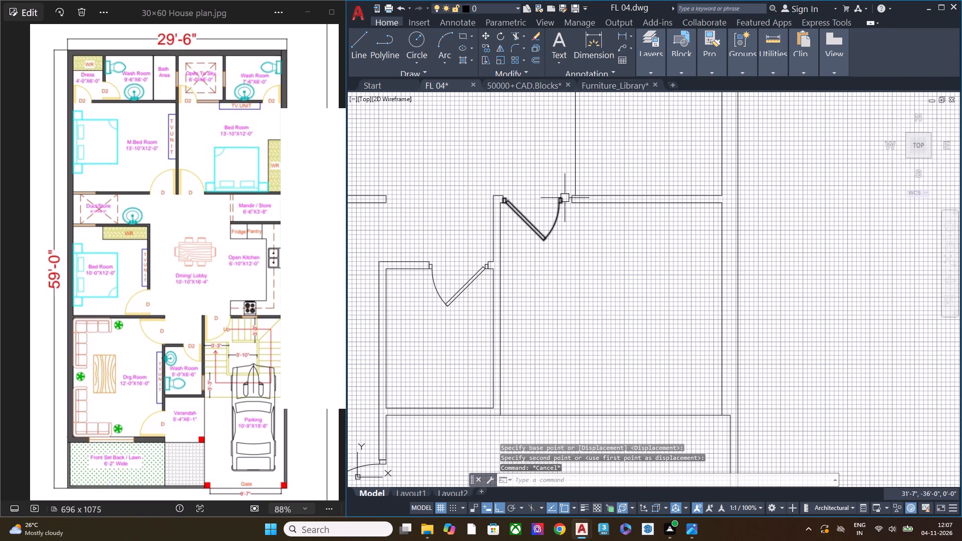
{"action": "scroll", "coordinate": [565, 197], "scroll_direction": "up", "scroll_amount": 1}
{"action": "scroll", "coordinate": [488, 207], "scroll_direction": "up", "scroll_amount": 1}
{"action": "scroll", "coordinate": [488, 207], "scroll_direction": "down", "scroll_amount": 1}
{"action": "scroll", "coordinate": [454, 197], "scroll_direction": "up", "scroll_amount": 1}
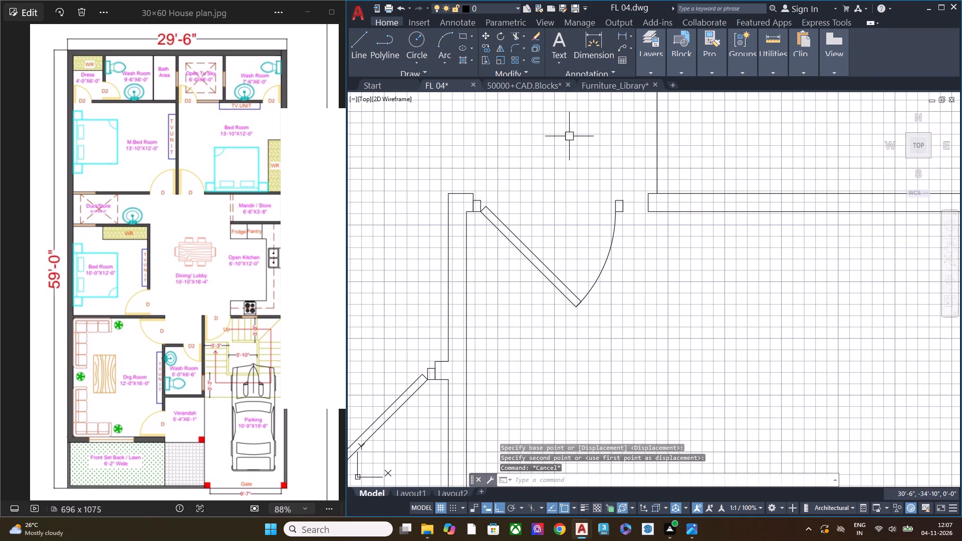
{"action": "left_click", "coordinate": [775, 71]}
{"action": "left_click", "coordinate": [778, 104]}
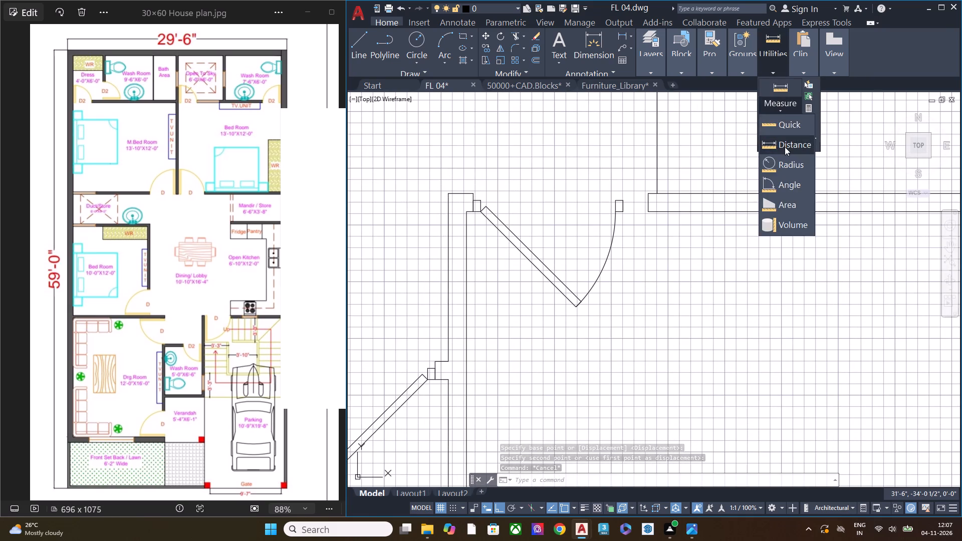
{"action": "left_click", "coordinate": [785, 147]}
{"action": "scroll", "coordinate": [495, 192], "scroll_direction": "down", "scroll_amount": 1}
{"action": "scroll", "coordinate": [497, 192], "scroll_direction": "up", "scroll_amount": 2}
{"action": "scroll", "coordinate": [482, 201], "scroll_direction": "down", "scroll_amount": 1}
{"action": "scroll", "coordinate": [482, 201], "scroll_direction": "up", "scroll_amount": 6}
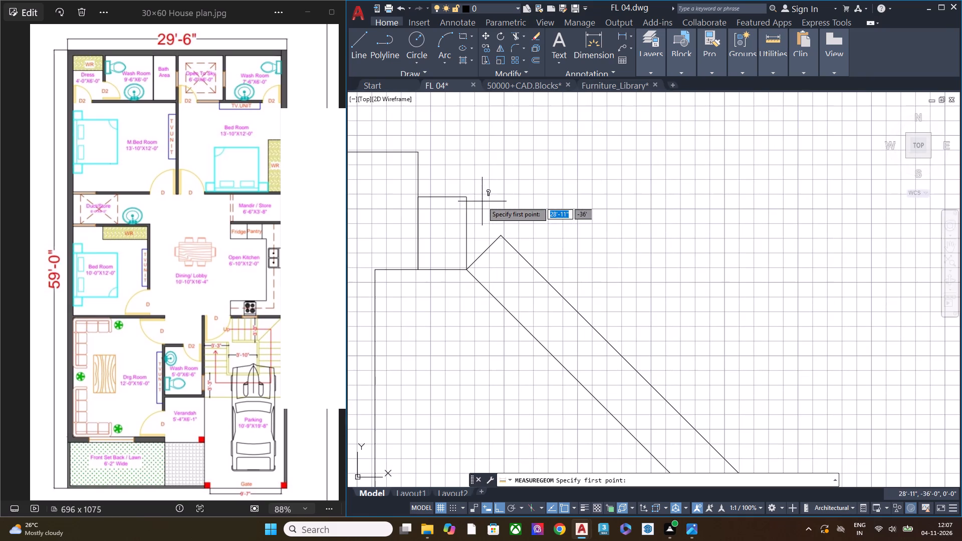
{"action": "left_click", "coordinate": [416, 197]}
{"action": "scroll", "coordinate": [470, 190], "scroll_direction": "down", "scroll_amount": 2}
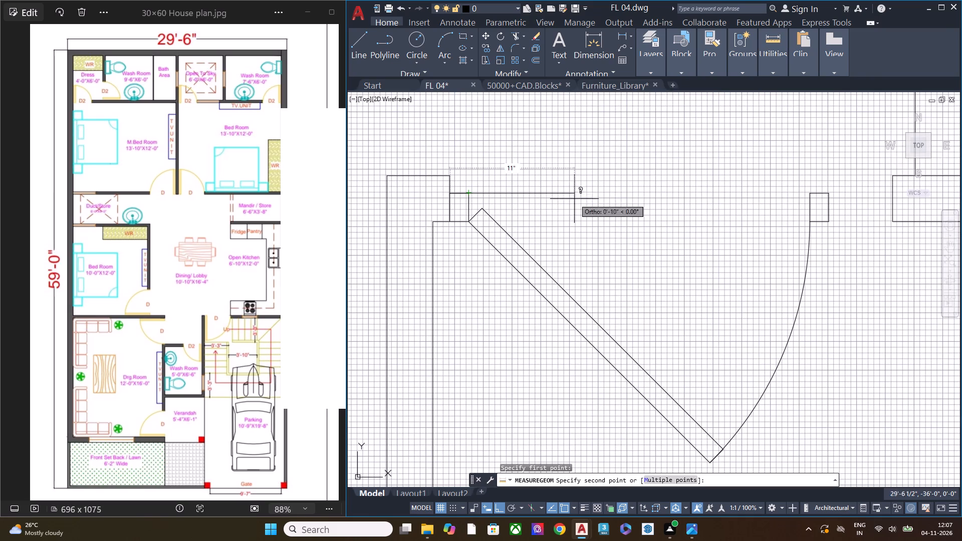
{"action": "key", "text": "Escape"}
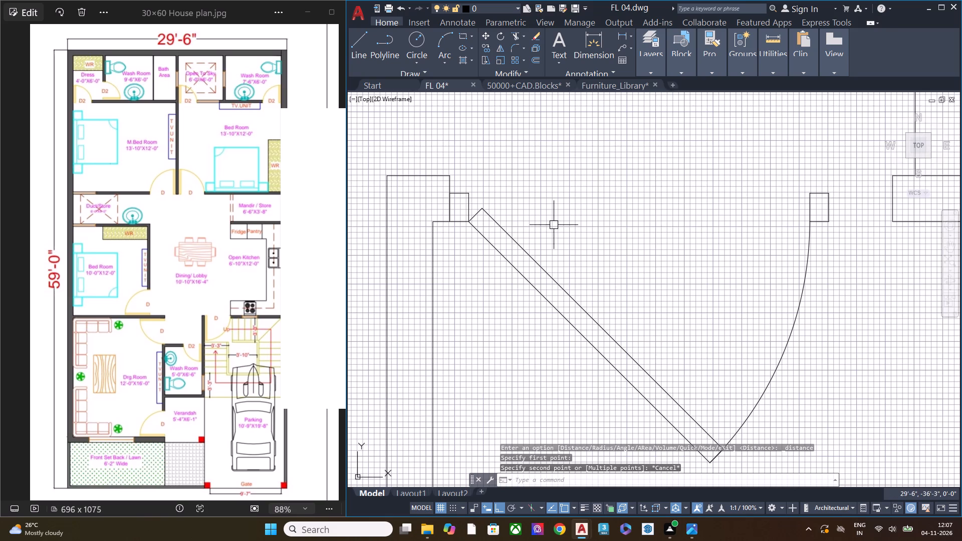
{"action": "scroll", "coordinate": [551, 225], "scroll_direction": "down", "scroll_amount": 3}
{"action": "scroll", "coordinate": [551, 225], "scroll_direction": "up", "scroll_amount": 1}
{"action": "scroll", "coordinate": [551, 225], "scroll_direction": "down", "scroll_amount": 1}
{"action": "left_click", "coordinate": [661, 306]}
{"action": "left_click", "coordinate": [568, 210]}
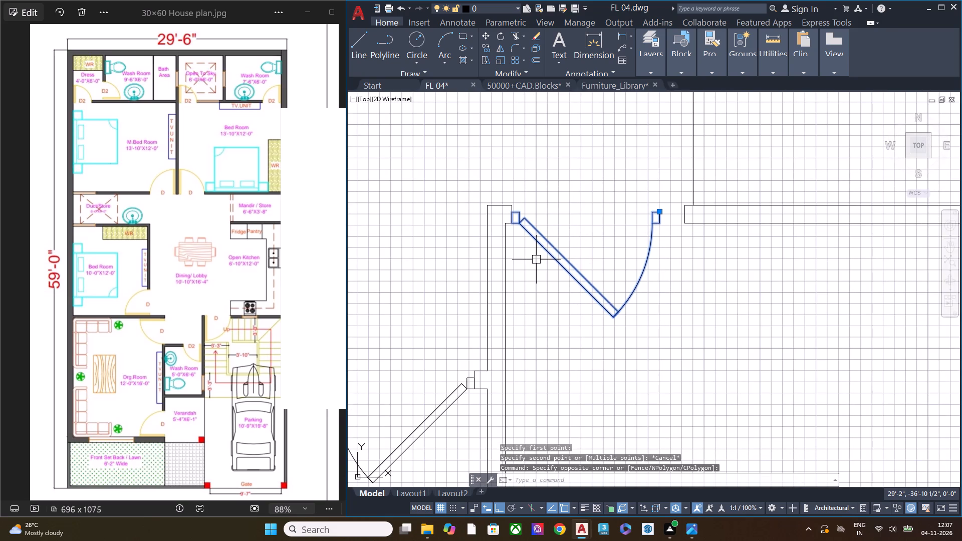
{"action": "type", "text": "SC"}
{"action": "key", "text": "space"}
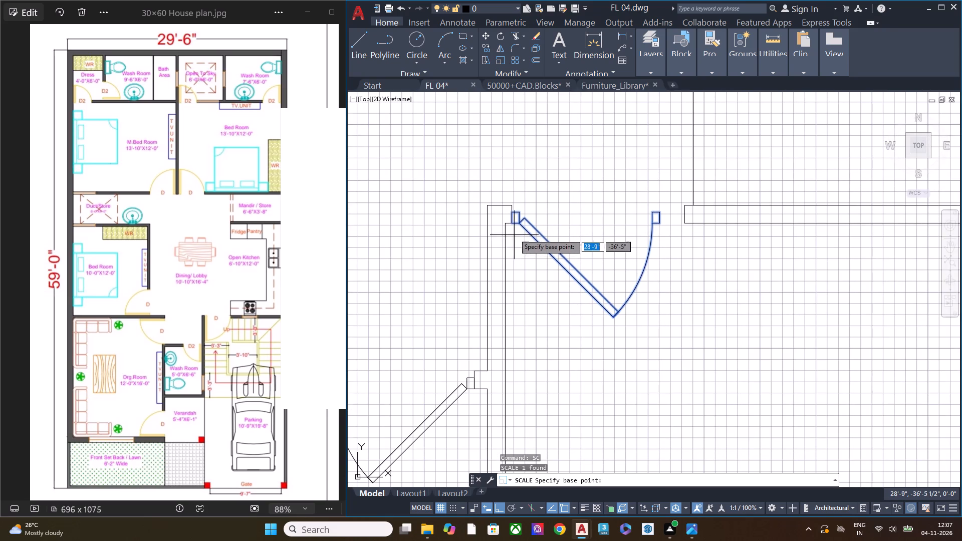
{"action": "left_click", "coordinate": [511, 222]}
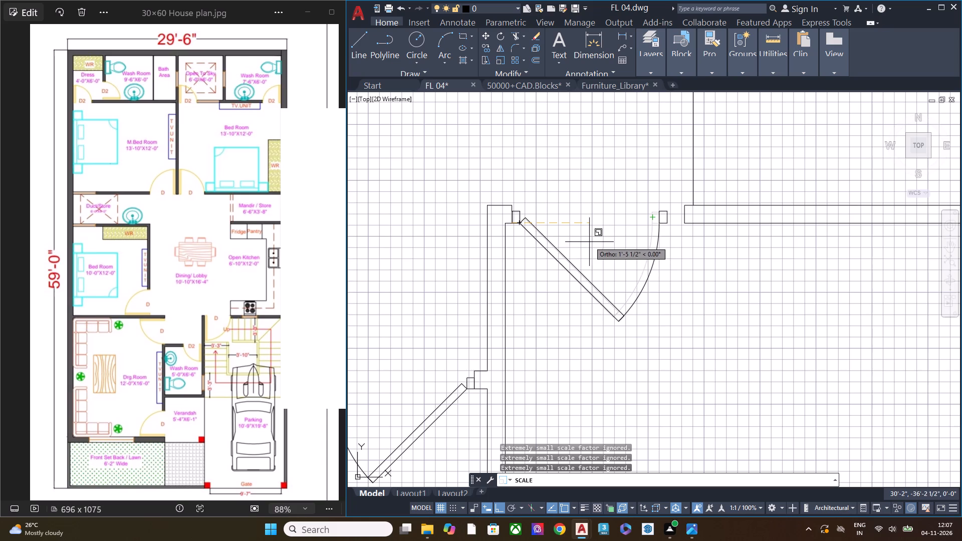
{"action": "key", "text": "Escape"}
Scale the door up from its hinge-side frame corner so it spans nearly the full width of the stair-side opening.
{"action": "left_click", "coordinate": [566, 259]}
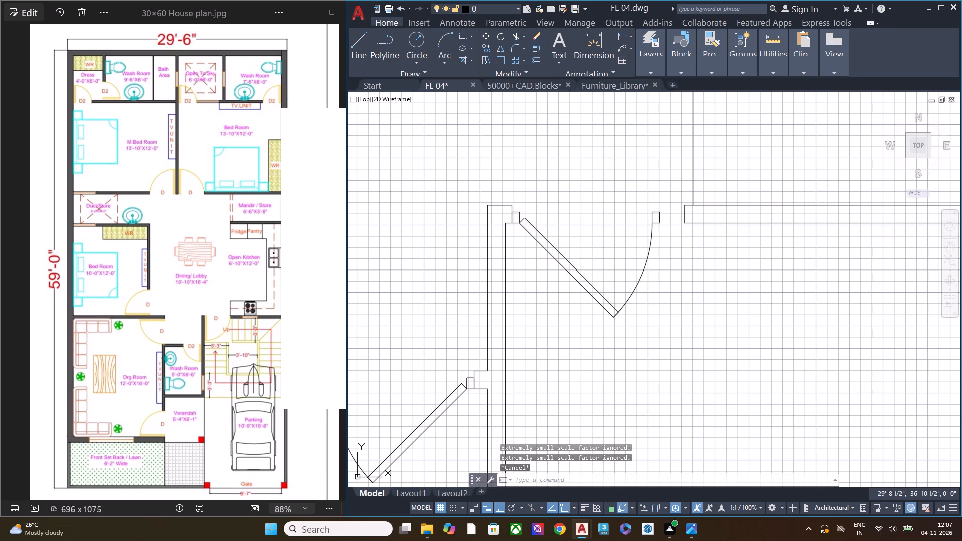
{"action": "type", "text": "SC"}
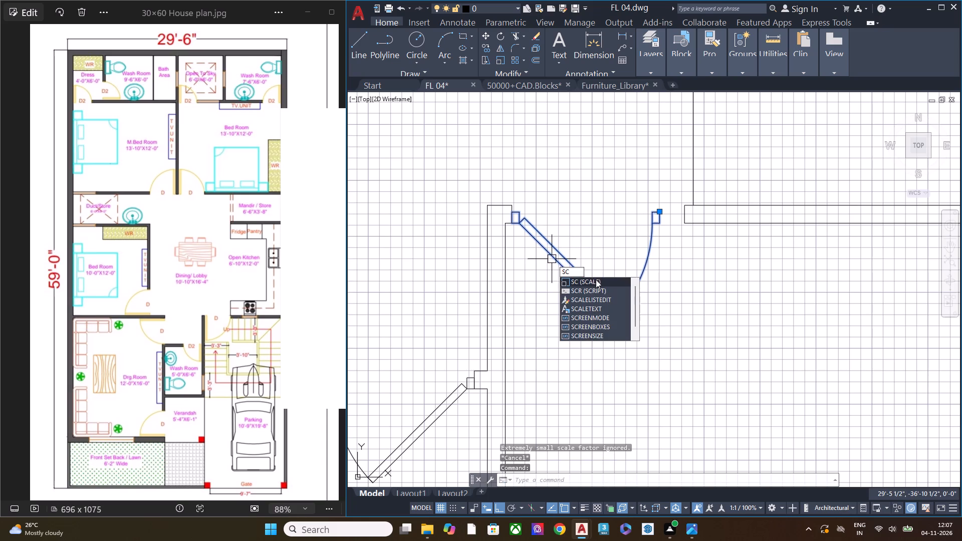
{"action": "left_click", "coordinate": [595, 281]}
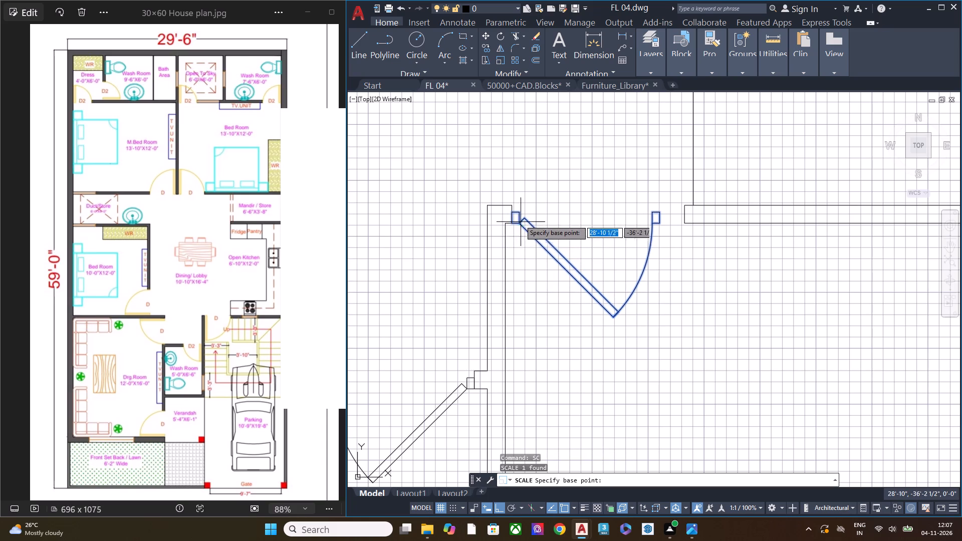
{"action": "scroll", "coordinate": [517, 217], "scroll_direction": "up", "scroll_amount": 2}
{"action": "left_click", "coordinate": [504, 202]}
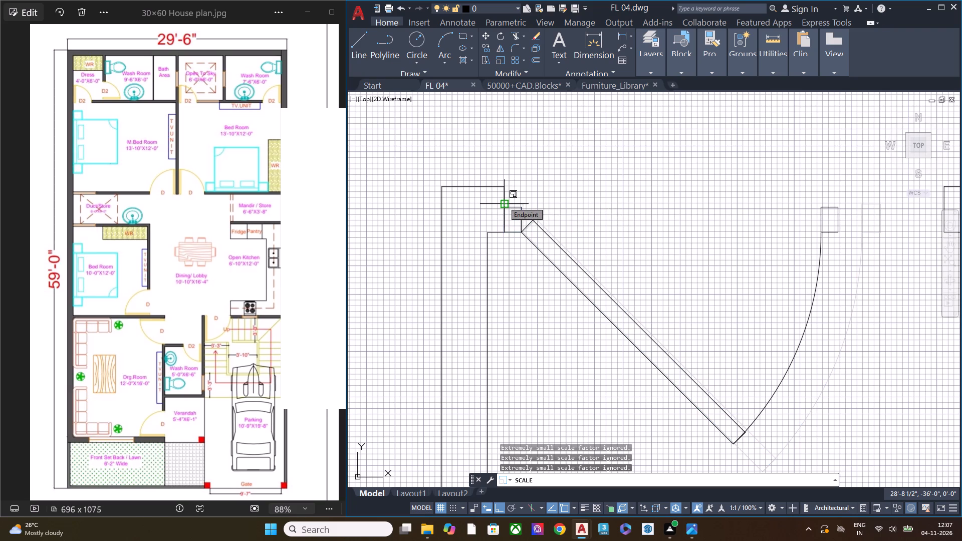
{"action": "scroll", "coordinate": [563, 201], "scroll_direction": "down", "scroll_amount": 1}
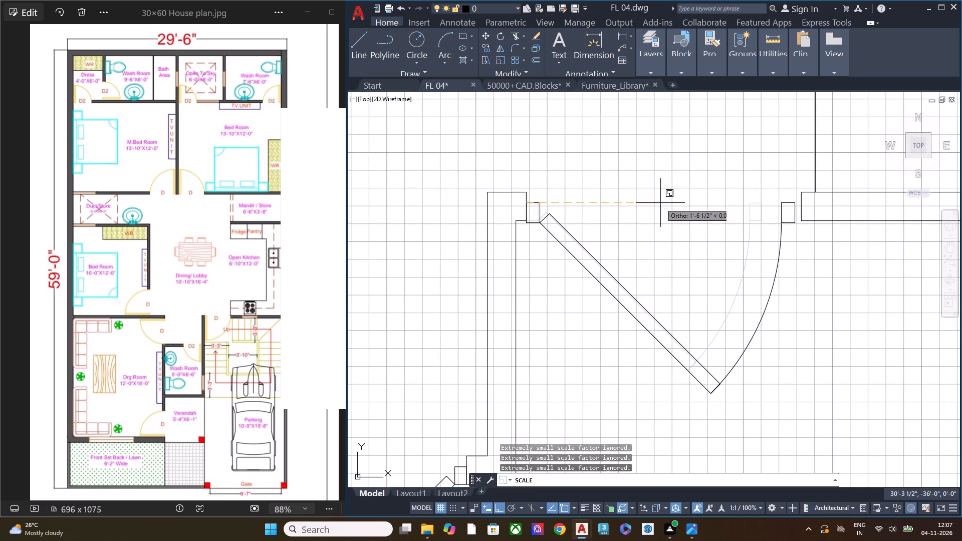
{"action": "left_click", "coordinate": [663, 202]}
Examine how the scaled door's frames meet the walls at both ends of the stair-side opening.
{"action": "scroll", "coordinate": [802, 215], "scroll_direction": "up", "scroll_amount": 2}
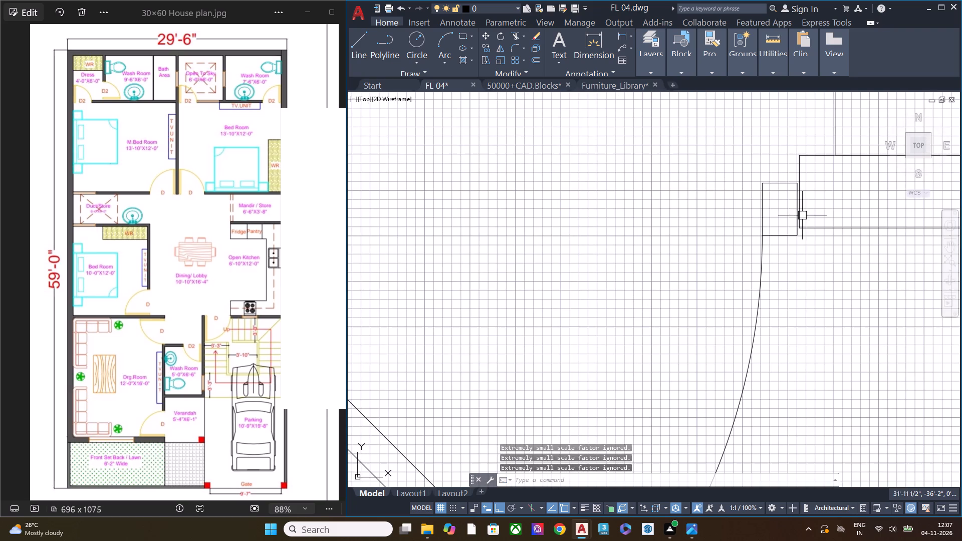
{"action": "middle_click_drag", "start_coordinate": [736, 223], "coordinate": [701, 212]}
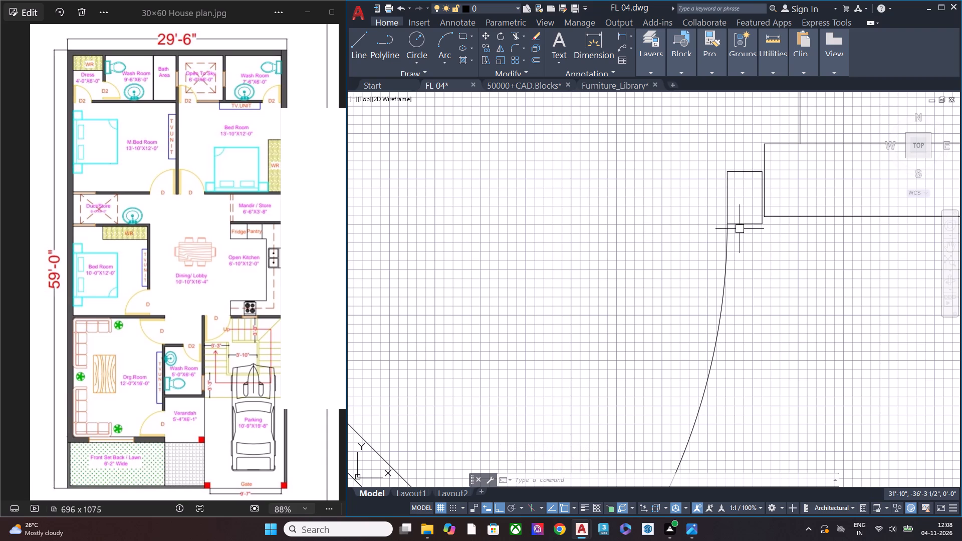
{"action": "right_click", "coordinate": [753, 226]}
{"action": "right_click", "coordinate": [754, 225]}
{"action": "scroll", "coordinate": [764, 236], "scroll_direction": "down", "scroll_amount": 2}
{"action": "scroll", "coordinate": [466, 220], "scroll_direction": "up", "scroll_amount": 7}
{"action": "scroll", "coordinate": [490, 226], "scroll_direction": "down", "scroll_amount": 1}
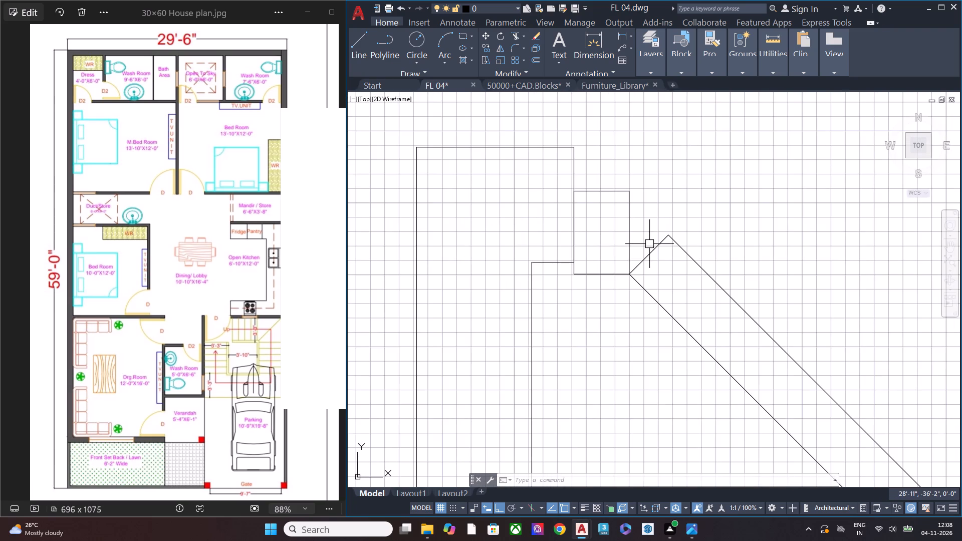
{"action": "middle_click_drag", "start_coordinate": [624, 244], "coordinate": [476, 244]}
{"action": "scroll", "coordinate": [524, 238], "scroll_direction": "down", "scroll_amount": 1}
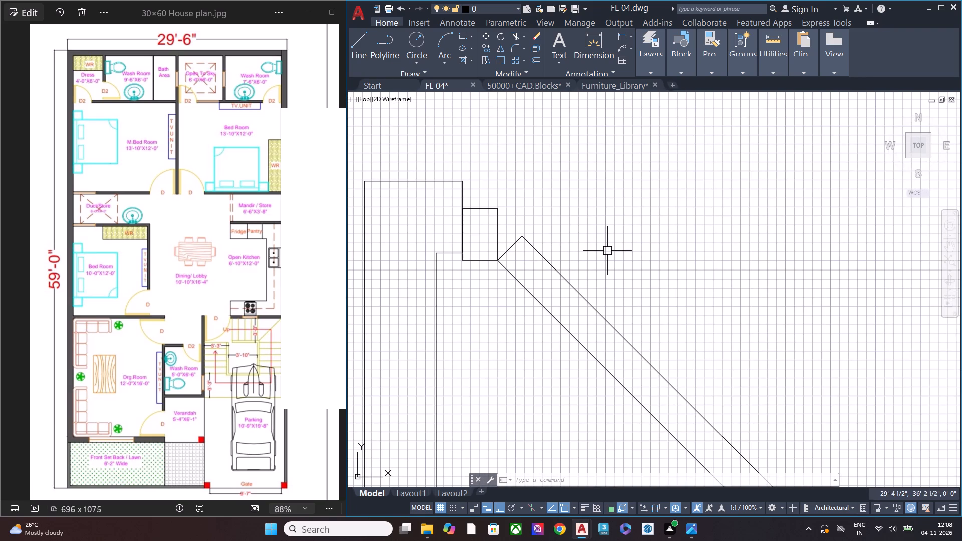
{"action": "scroll", "coordinate": [602, 243], "scroll_direction": "down", "scroll_amount": 2}
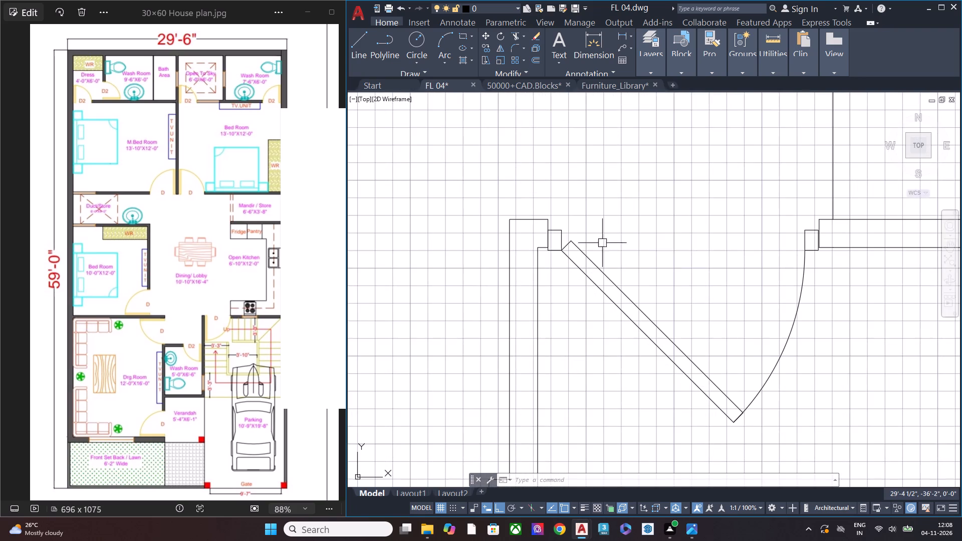
{"action": "middle_click_drag", "start_coordinate": [672, 258], "coordinate": [600, 261]}
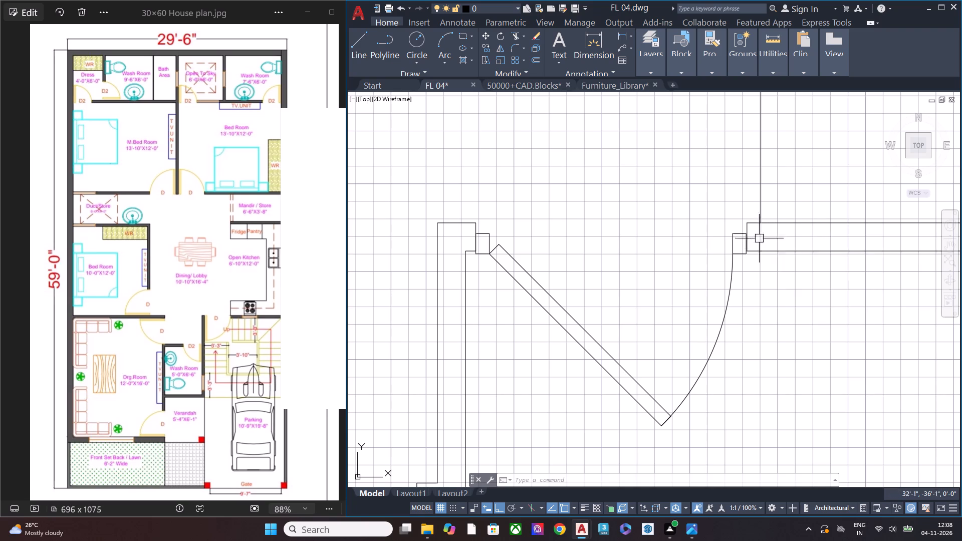
Move the scaled door by its latch-side frame's lower outer corner onto the lower wall corner of the stair-side opening.
{"action": "scroll", "coordinate": [746, 235], "scroll_direction": "up", "scroll_amount": 2}
{"action": "scroll", "coordinate": [746, 235], "scroll_direction": "down", "scroll_amount": 1}
{"action": "scroll", "coordinate": [748, 236], "scroll_direction": "up", "scroll_amount": 1}
{"action": "scroll", "coordinate": [748, 237], "scroll_direction": "down", "scroll_amount": 1}
{"action": "scroll", "coordinate": [750, 247], "scroll_direction": "up", "scroll_amount": 3}
{"action": "left_click", "coordinate": [743, 336]}
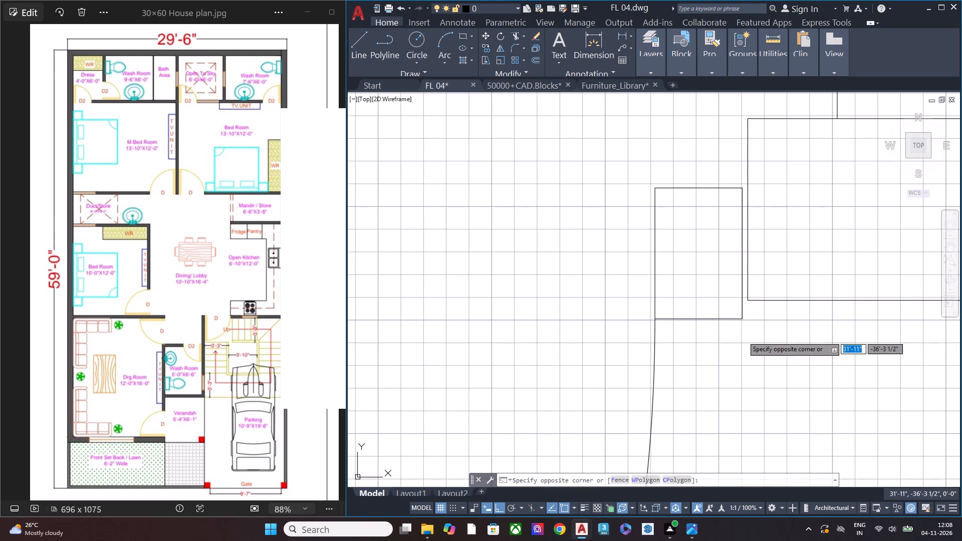
{"action": "left_click", "coordinate": [718, 311]}
{"action": "type", "text": "M"}
{"action": "key", "text": "space"}
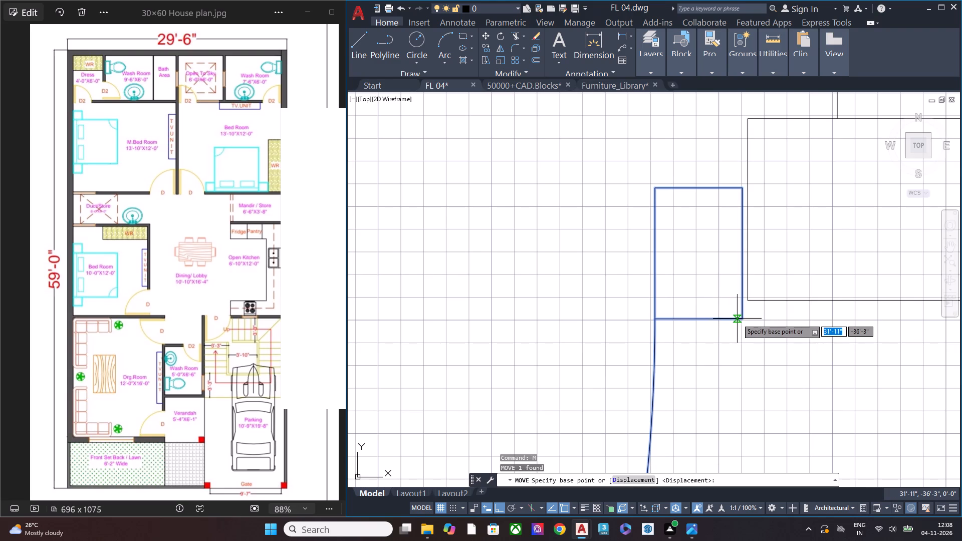
{"action": "left_click", "coordinate": [740, 319]}
{"action": "left_click", "coordinate": [748, 302]}
{"action": "key", "text": "Escape"}
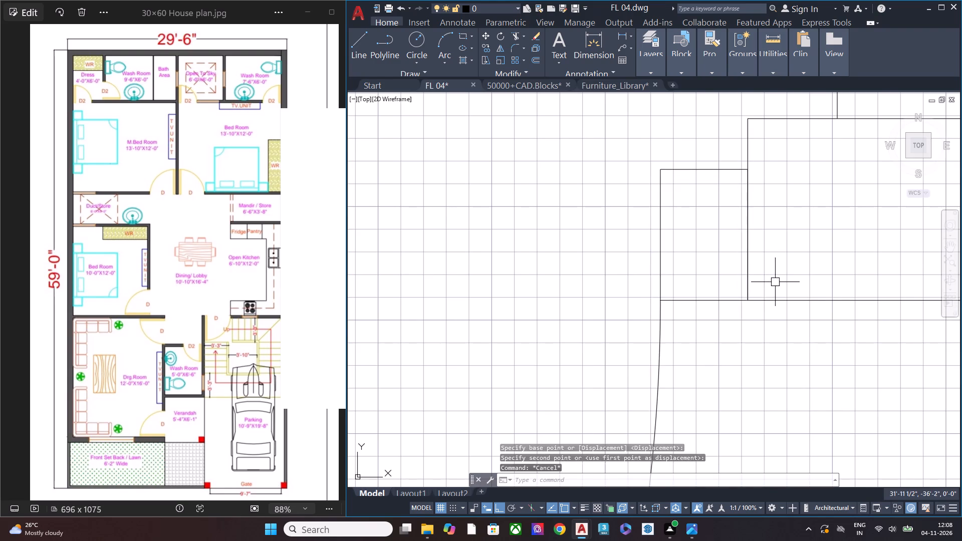
Shift the jamb line at the hinge side of the stair-side opening onto the door frame's outer edge.
{"action": "scroll", "coordinate": [776, 282], "scroll_direction": "down", "scroll_amount": 3}
{"action": "middle_click_drag", "start_coordinate": [573, 296], "coordinate": [737, 293]}
{"action": "scroll", "coordinate": [497, 291], "scroll_direction": "up", "scroll_amount": 5}
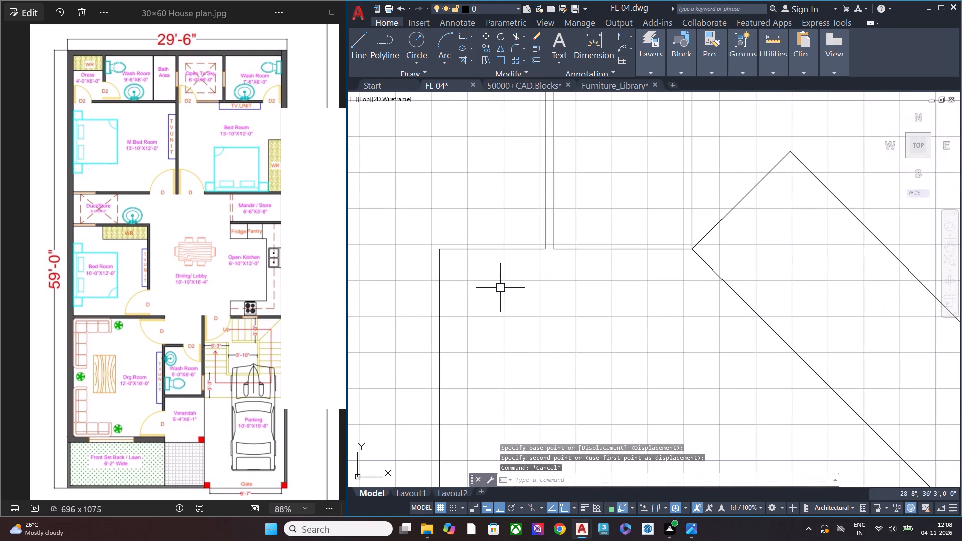
{"action": "left_click", "coordinate": [545, 221]}
{"action": "scroll", "coordinate": [617, 249], "scroll_direction": "down", "scroll_amount": 1}
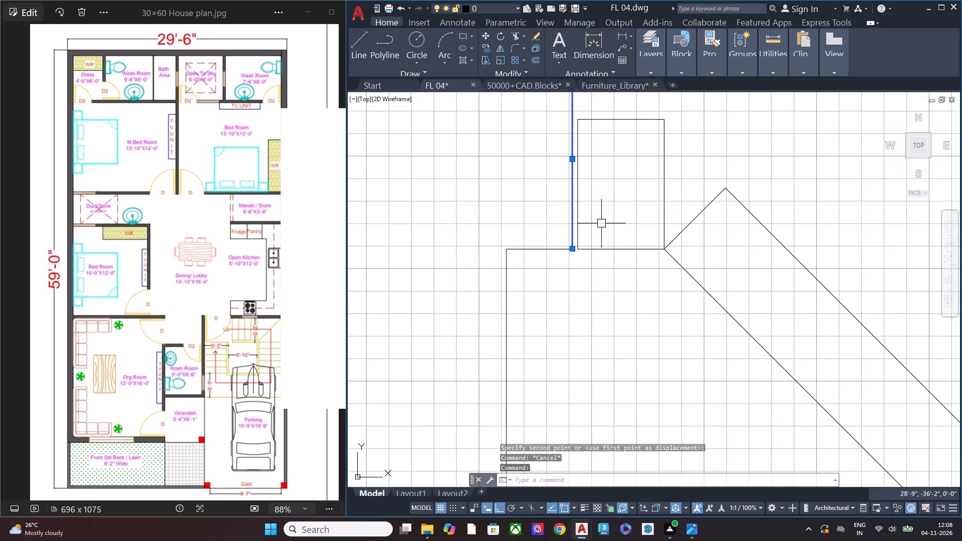
{"action": "middle_click_drag", "start_coordinate": [601, 226], "coordinate": [619, 347]}
{"action": "scroll", "coordinate": [581, 275], "scroll_direction": "up", "scroll_amount": 2}
{"action": "left_click", "coordinate": [601, 288]}
{"action": "left_click", "coordinate": [615, 289]}
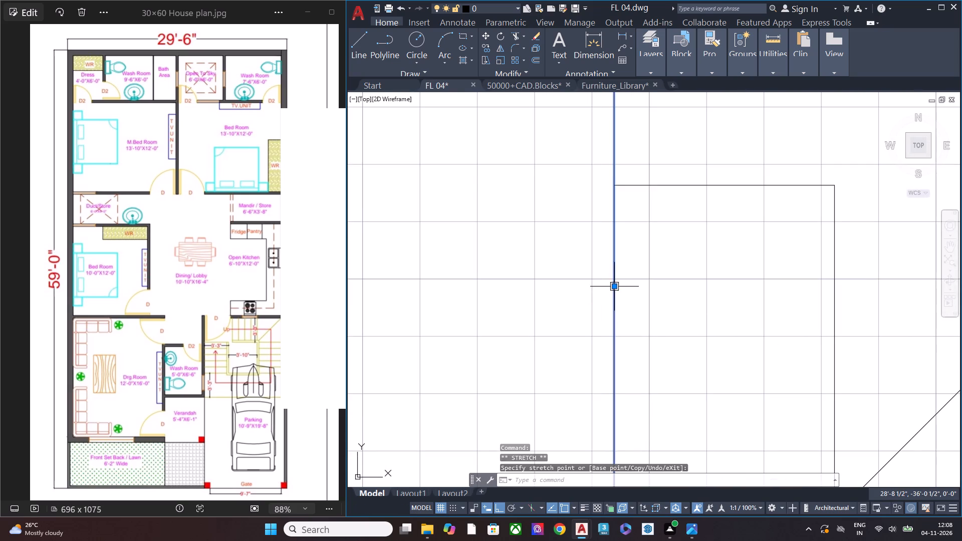
{"action": "scroll", "coordinate": [608, 281], "scroll_direction": "down", "scroll_amount": 4}
{"action": "key", "text": "Escape"}
Extend the two wall face lines beside the stair-side door's hinge to the shifted jamb line.
{"action": "key", "text": "e"}
{"action": "key", "text": "x"}
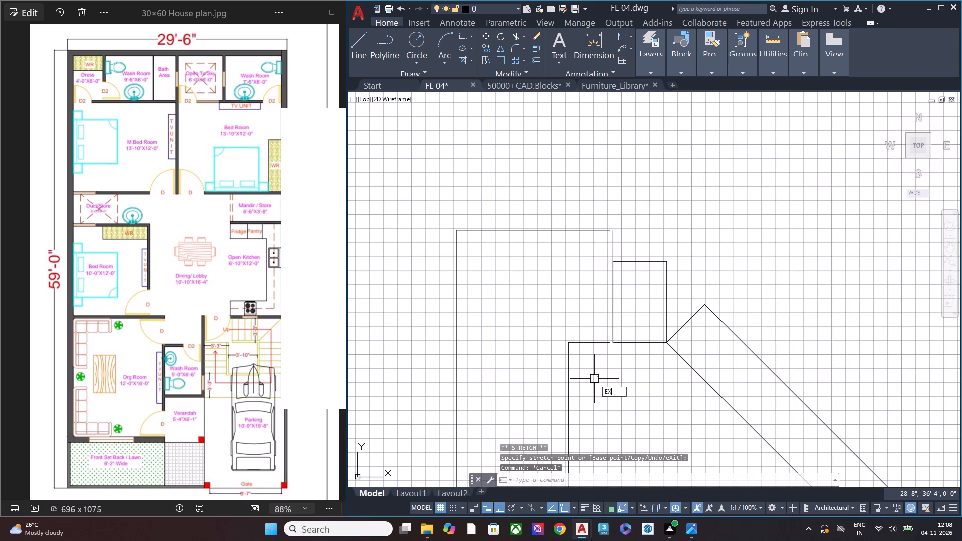
{"action": "key", "text": "space"}
{"action": "left_click", "coordinate": [601, 380]}
{"action": "left_click", "coordinate": [600, 214]}
{"action": "key", "text": "Escape"}
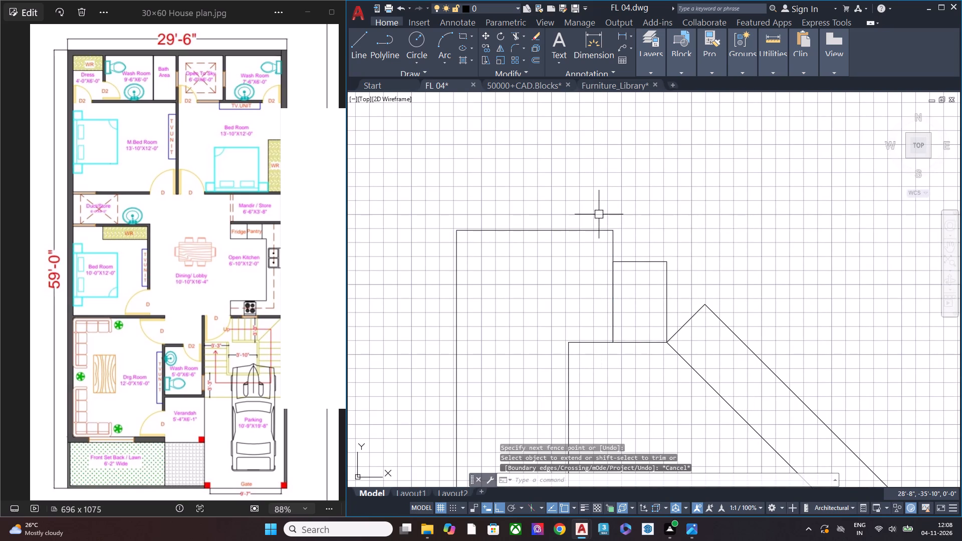
Move the stair-side door up by its latch-side frame's upper outer corner onto the lobby-side wall corner.
{"action": "scroll", "coordinate": [560, 252], "scroll_direction": "down", "scroll_amount": 2}
{"action": "scroll", "coordinate": [560, 253], "scroll_direction": "up", "scroll_amount": 1}
{"action": "scroll", "coordinate": [560, 253], "scroll_direction": "down", "scroll_amount": 5}
{"action": "scroll", "coordinate": [651, 310], "scroll_direction": "up", "scroll_amount": 1}
{"action": "middle_click_drag", "start_coordinate": [650, 310], "coordinate": [592, 251]}
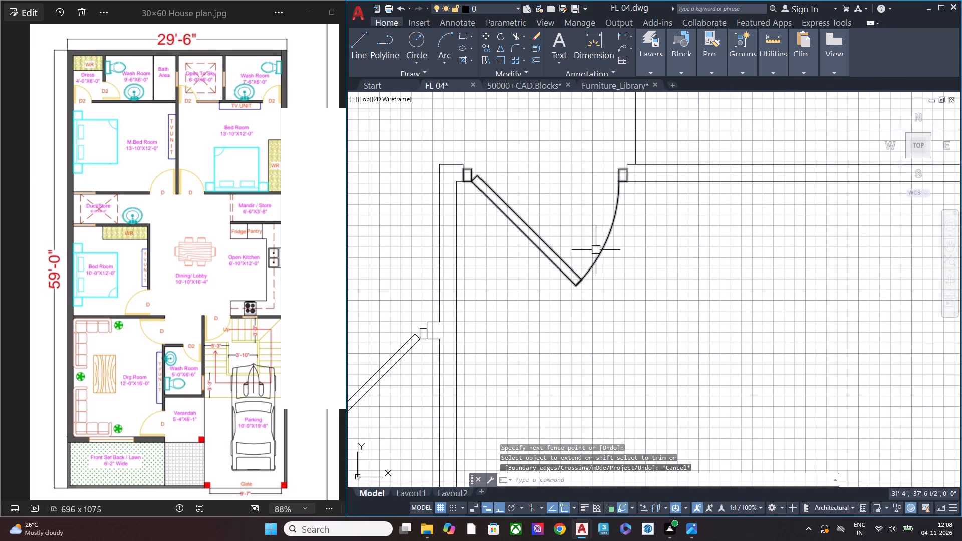
{"action": "scroll", "coordinate": [620, 186], "scroll_direction": "up", "scroll_amount": 2}
{"action": "scroll", "coordinate": [624, 183], "scroll_direction": "down", "scroll_amount": 1}
{"action": "left_click", "coordinate": [628, 189]}
{"action": "left_click", "coordinate": [605, 179]}
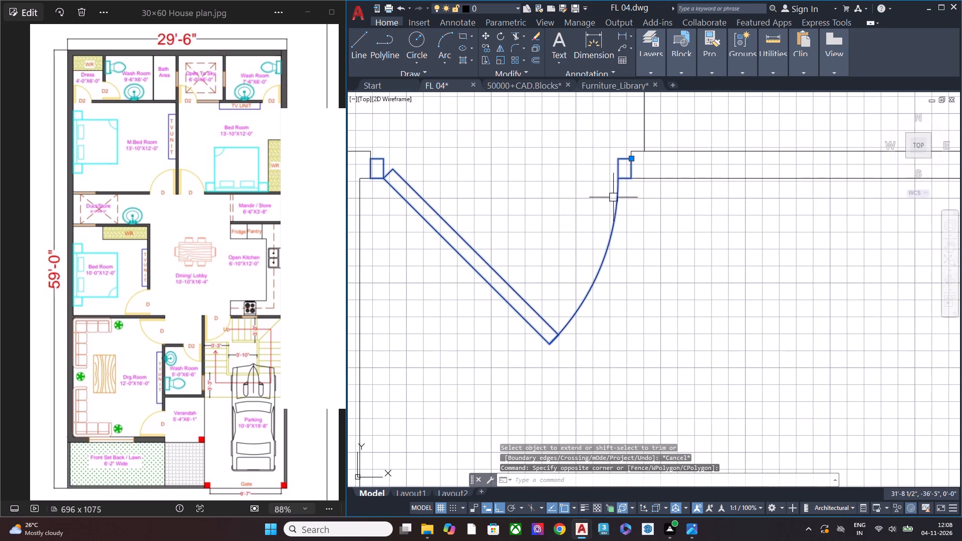
{"action": "scroll", "coordinate": [615, 206], "scroll_direction": "up", "scroll_amount": 1}
{"action": "middle_click_drag", "start_coordinate": [615, 212], "coordinate": [614, 274]}
{"action": "middle_click_drag", "start_coordinate": [617, 224], "coordinate": [621, 290]}
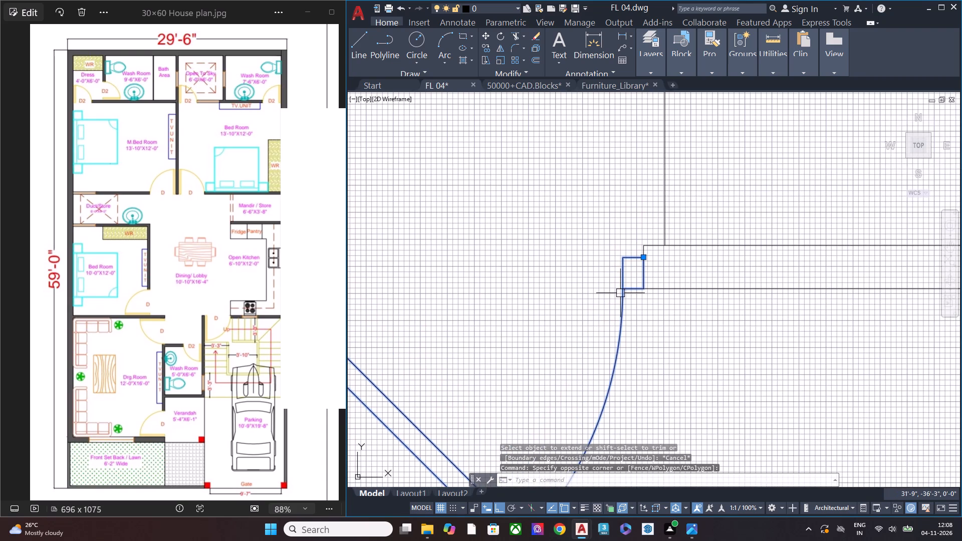
{"action": "type", "text": "M"}
{"action": "key", "text": "space"}
{"action": "scroll", "coordinate": [623, 228], "scroll_direction": "up", "scroll_amount": 2}
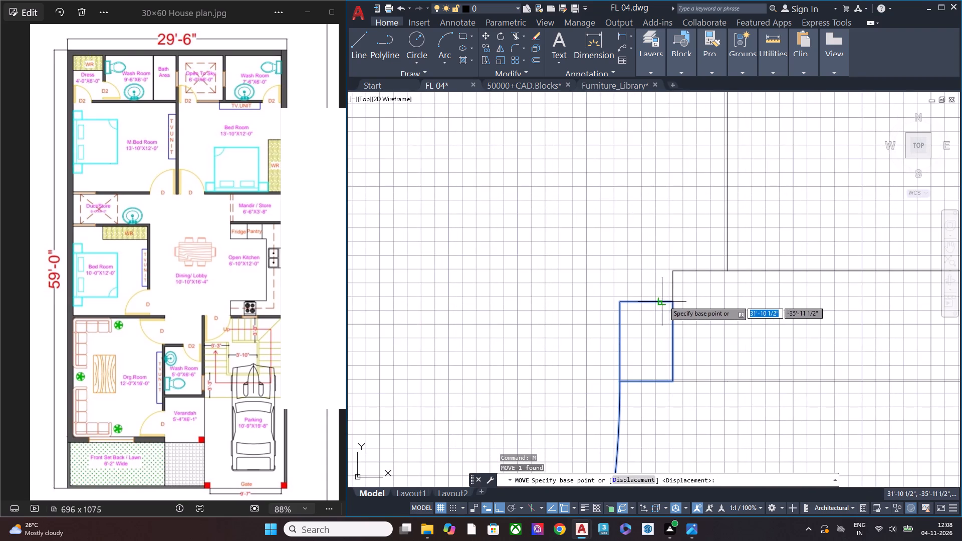
{"action": "left_click", "coordinate": [673, 301]}
{"action": "left_click", "coordinate": [673, 274]}
{"action": "key", "text": "Escape"}
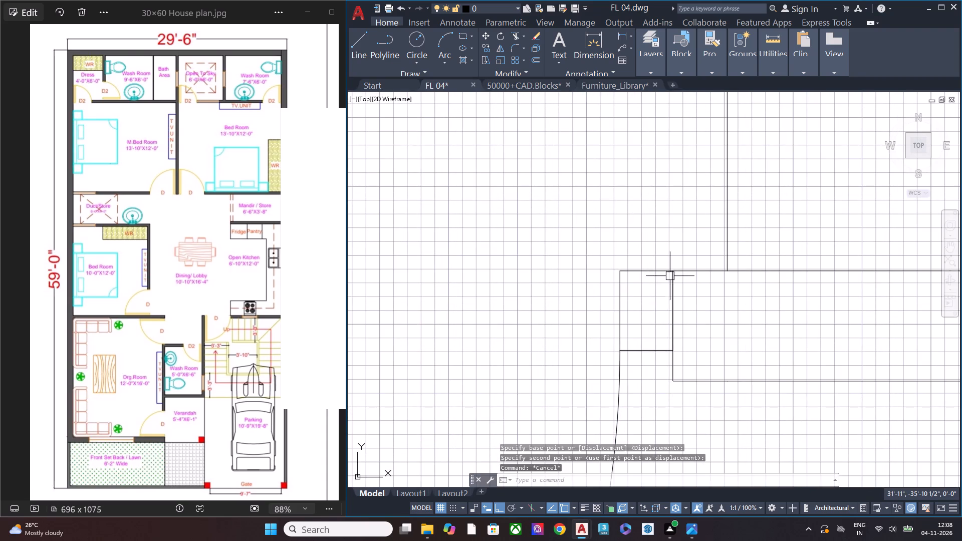
Move the door of the wash room beside the stairs up by its hinge-side frame's upper corner onto the lobby-side wall corner.
{"action": "scroll", "coordinate": [629, 248], "scroll_direction": "down", "scroll_amount": 3}
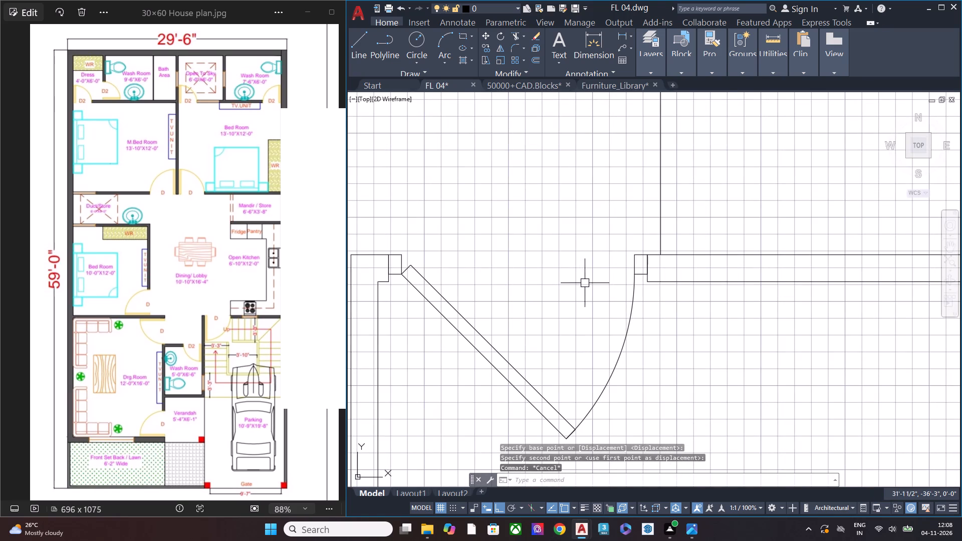
{"action": "scroll", "coordinate": [644, 294], "scroll_direction": "down", "scroll_amount": 3}
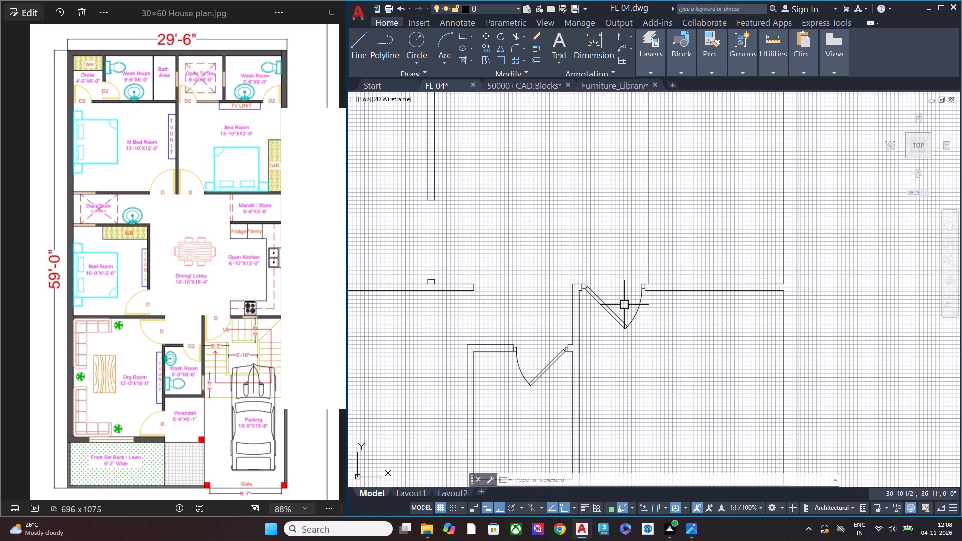
{"action": "scroll", "coordinate": [625, 302], "scroll_direction": "down", "scroll_amount": 1}
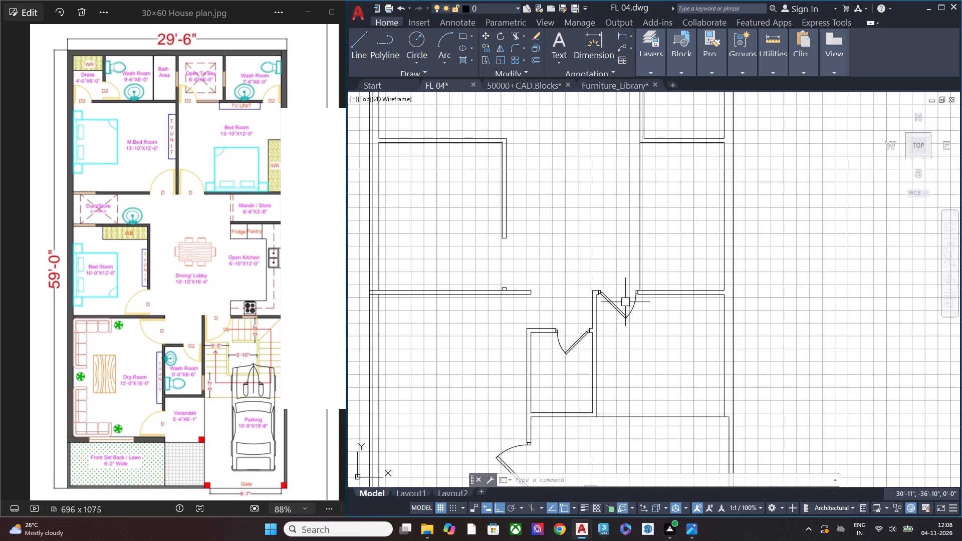
{"action": "middle_click_drag", "start_coordinate": [594, 343], "coordinate": [631, 316]}
{"action": "scroll", "coordinate": [627, 318], "scroll_direction": "up", "scroll_amount": 6}
{"action": "middle_click_drag", "start_coordinate": [609, 274], "coordinate": [629, 437]}
{"action": "scroll", "coordinate": [629, 436], "scroll_direction": "up", "scroll_amount": 2}
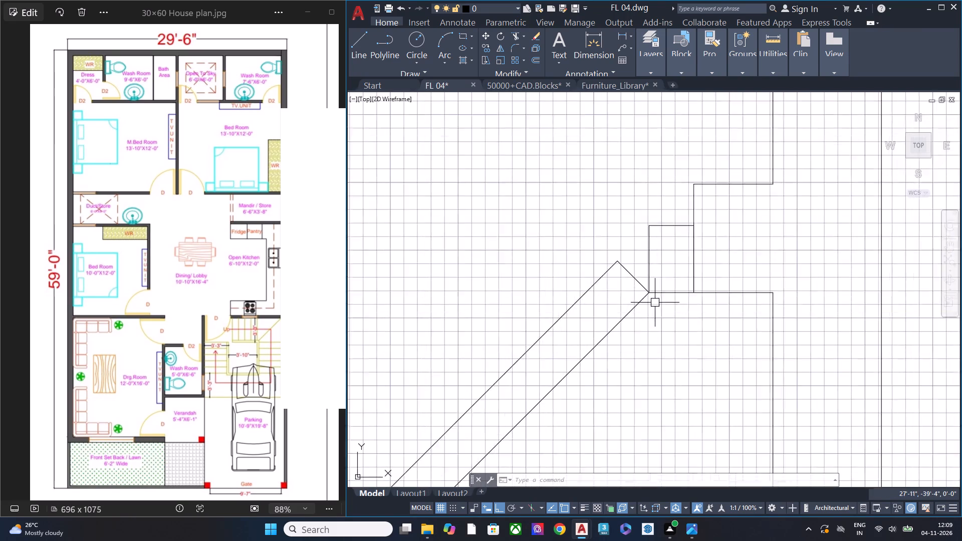
{"action": "scroll", "coordinate": [655, 303], "scroll_direction": "up", "scroll_amount": 1}
{"action": "left_click", "coordinate": [677, 317]}
{"action": "left_click", "coordinate": [669, 242]}
{"action": "type", "text": "M"}
{"action": "key", "text": "space"}
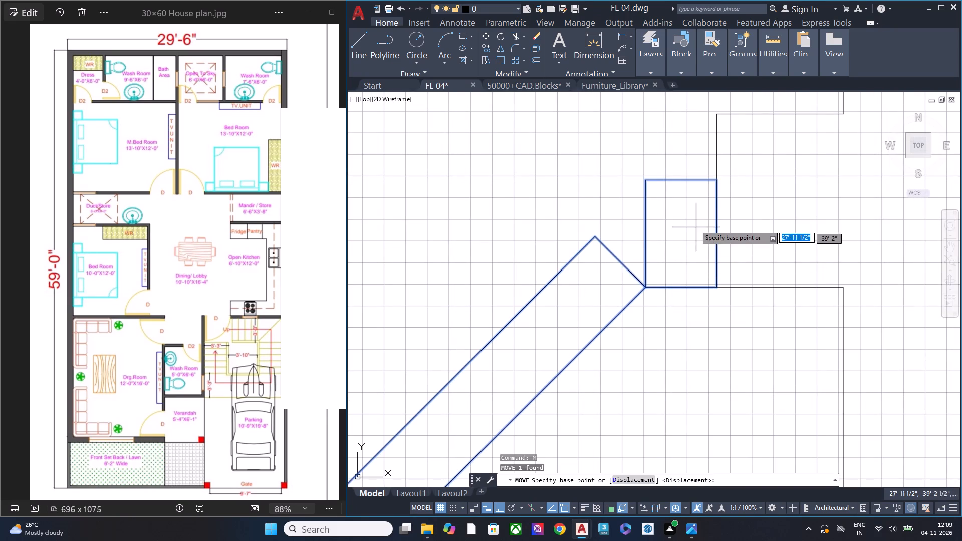
{"action": "middle_click_drag", "start_coordinate": [694, 229], "coordinate": [686, 384]}
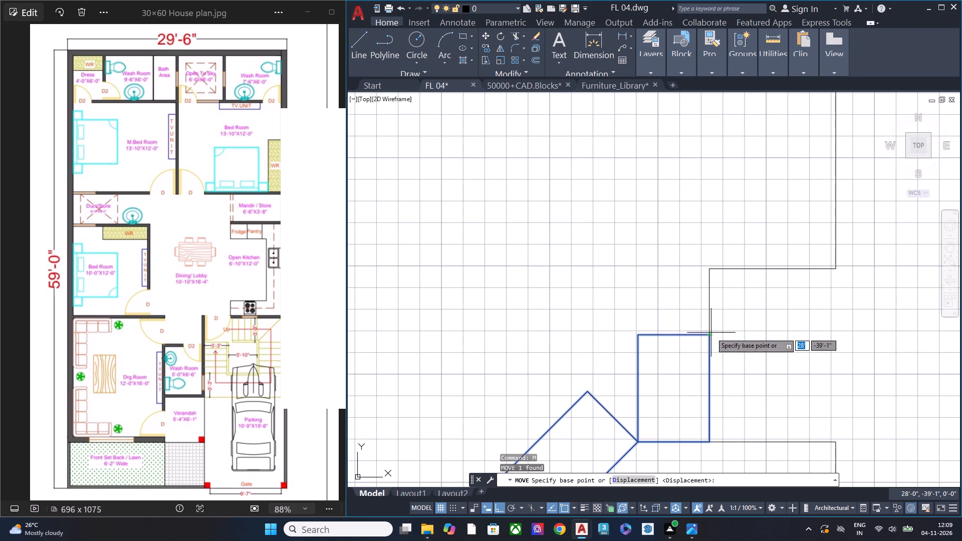
{"action": "left_click", "coordinate": [707, 335]}
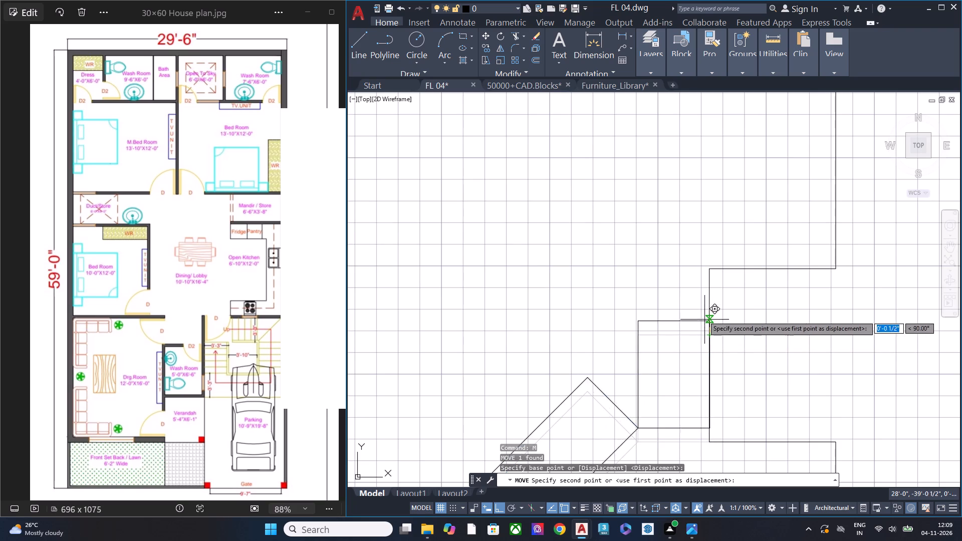
{"action": "left_click", "coordinate": [710, 267]}
{"action": "key", "text": "Escape"}
Examine how the moved wash room door's latch-side frame aligns with the jamb and wall faces.
{"action": "scroll", "coordinate": [723, 260], "scroll_direction": "down", "scroll_amount": 4}
{"action": "scroll", "coordinate": [731, 265], "scroll_direction": "up", "scroll_amount": 1}
{"action": "scroll", "coordinate": [731, 265], "scroll_direction": "down", "scroll_amount": 2}
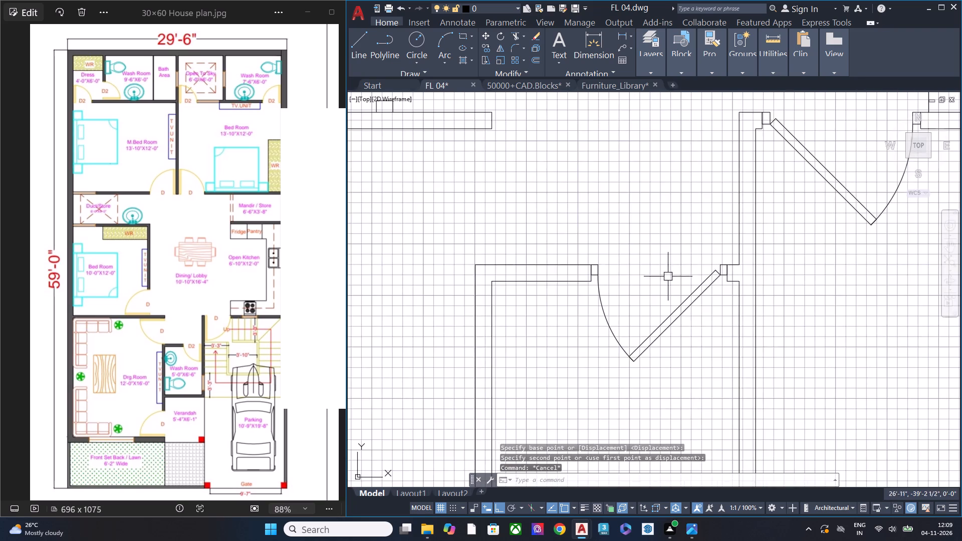
{"action": "scroll", "coordinate": [592, 276], "scroll_direction": "up", "scroll_amount": 3}
{"action": "scroll", "coordinate": [634, 275], "scroll_direction": "down", "scroll_amount": 1}
{"action": "scroll", "coordinate": [634, 275], "scroll_direction": "up", "scroll_amount": 2}
{"action": "scroll", "coordinate": [634, 275], "scroll_direction": "down", "scroll_amount": 2}
{"action": "scroll", "coordinate": [618, 275], "scroll_direction": "up", "scroll_amount": 1}
{"action": "scroll", "coordinate": [618, 274], "scroll_direction": "down", "scroll_amount": 1}
{"action": "scroll", "coordinate": [618, 274], "scroll_direction": "up", "scroll_amount": 1}
{"action": "scroll", "coordinate": [618, 273], "scroll_direction": "down", "scroll_amount": 2}
{"action": "scroll", "coordinate": [618, 273], "scroll_direction": "up", "scroll_amount": 6}
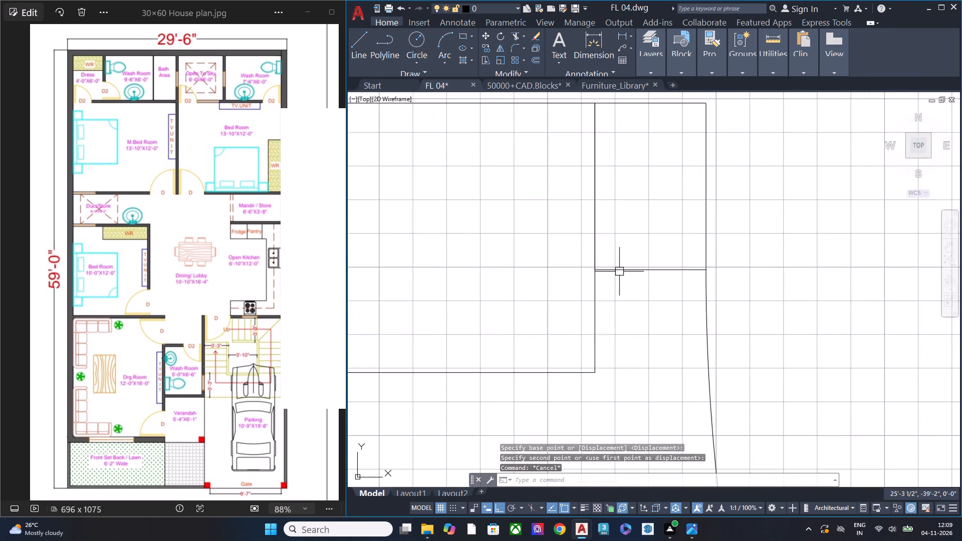
{"action": "scroll", "coordinate": [619, 272], "scroll_direction": "down", "scroll_amount": 3}
{"action": "scroll", "coordinate": [614, 273], "scroll_direction": "up", "scroll_amount": 1}
{"action": "scroll", "coordinate": [613, 275], "scroll_direction": "down", "scroll_amount": 1}
{"action": "key", "text": "Escape"}
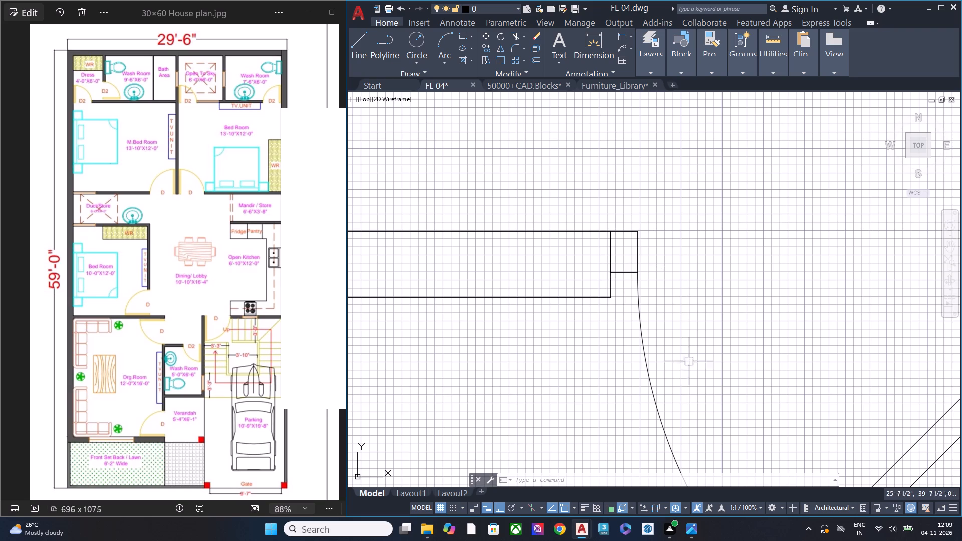
Trim the upper wall face line between the two sides of the short stub below the 10'-0"X12'-0" Bed Room's door opening.
{"action": "scroll", "coordinate": [699, 264], "scroll_direction": "down", "scroll_amount": 5}
{"action": "key", "text": "Escape"}
{"action": "middle_click_drag", "start_coordinate": [633, 234], "coordinate": [618, 352]}
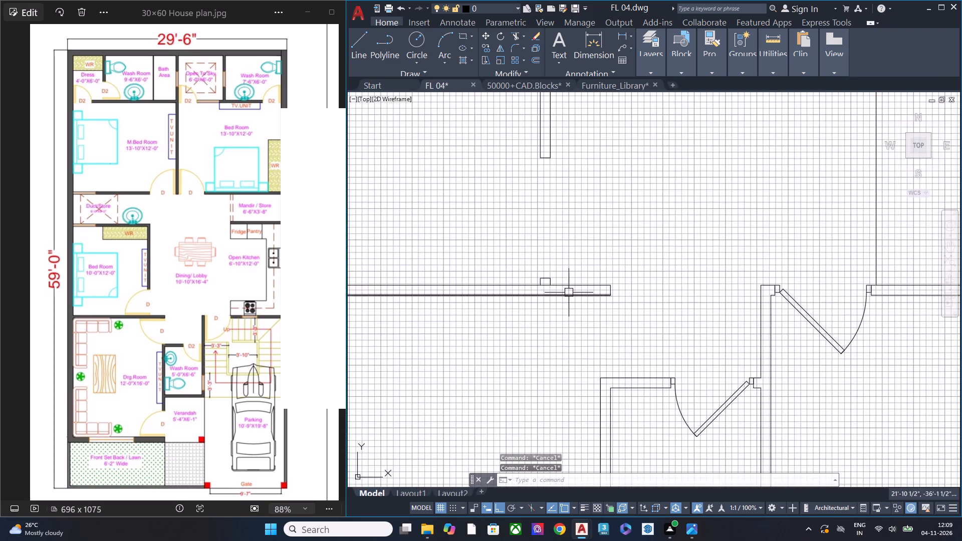
{"action": "scroll", "coordinate": [568, 292], "scroll_direction": "up", "scroll_amount": 1}
{"action": "scroll", "coordinate": [568, 292], "scroll_direction": "down", "scroll_amount": 1}
{"action": "scroll", "coordinate": [567, 292], "scroll_direction": "up", "scroll_amount": 2}
{"action": "key", "text": "t"}
{"action": "type", "text": "R"}
{"action": "key", "text": "space"}
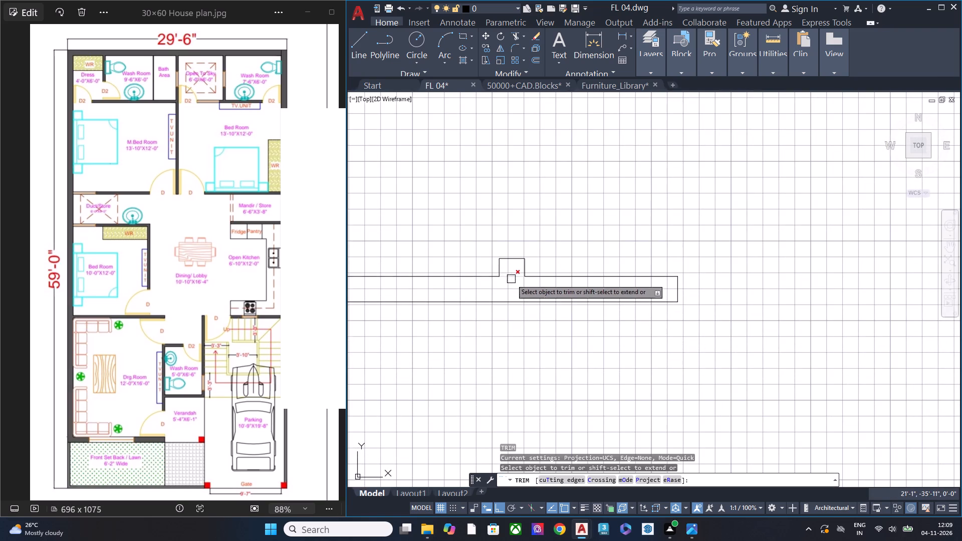
{"action": "left_click", "coordinate": [511, 279]}
{"action": "key", "text": "Escape"}
Measure the 10'-0"X12'-0" Bed Room's door opening from the stub's upper corner toward the wall end above.
{"action": "scroll", "coordinate": [554, 301], "scroll_direction": "down", "scroll_amount": 1}
{"action": "scroll", "coordinate": [554, 301], "scroll_direction": "up", "scroll_amount": 1}
{"action": "scroll", "coordinate": [554, 301], "scroll_direction": "down", "scroll_amount": 3}
{"action": "scroll", "coordinate": [559, 302], "scroll_direction": "up", "scroll_amount": 3}
{"action": "middle_click_drag", "start_coordinate": [585, 283], "coordinate": [622, 369]}
{"action": "scroll", "coordinate": [625, 296], "scroll_direction": "down", "scroll_amount": 3}
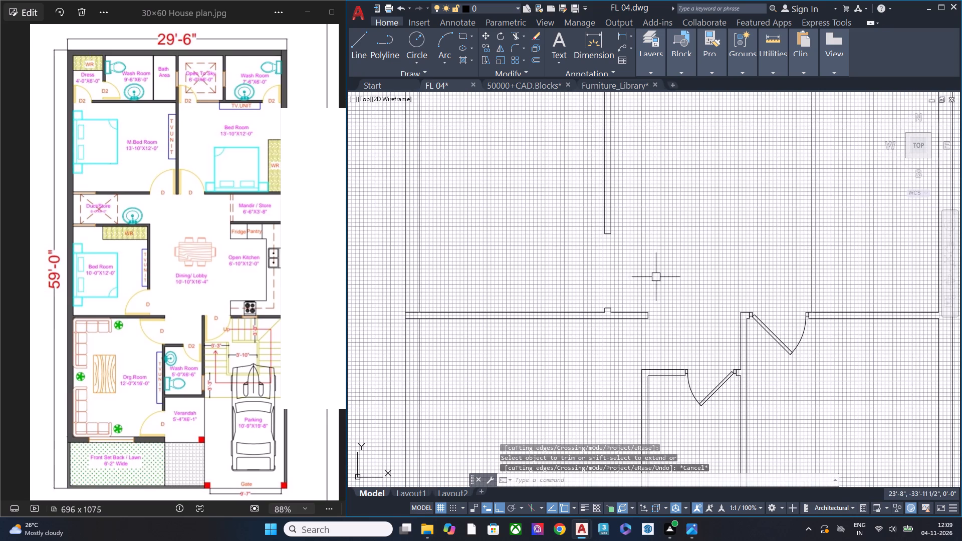
{"action": "middle_click_drag", "start_coordinate": [651, 343], "coordinate": [644, 378]}
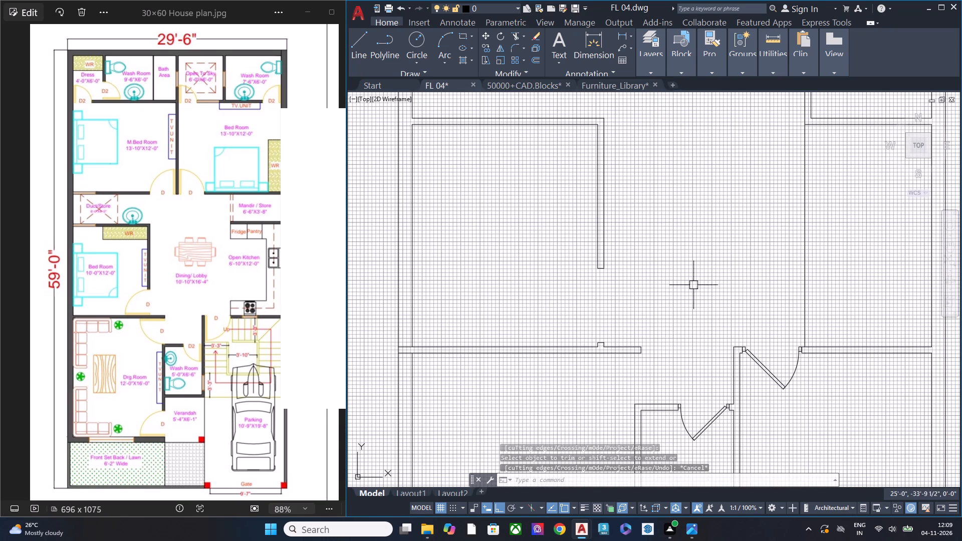
{"action": "left_click", "coordinate": [780, 110]}
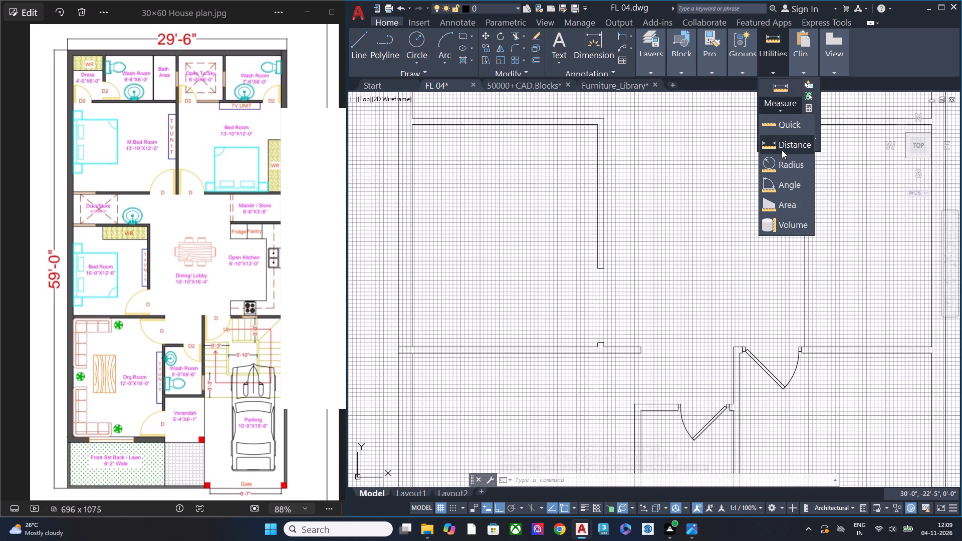
{"action": "left_click", "coordinate": [783, 153]}
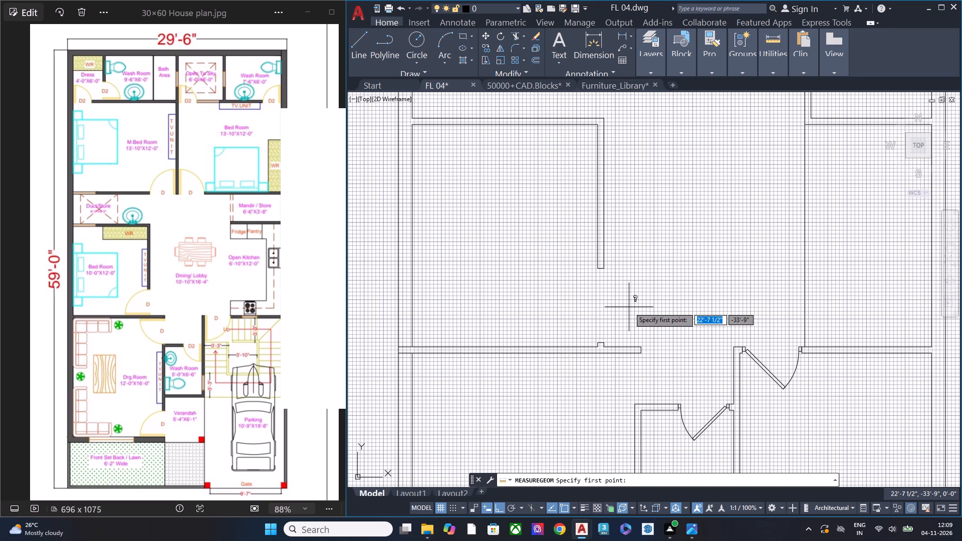
{"action": "left_click", "coordinate": [605, 342]}
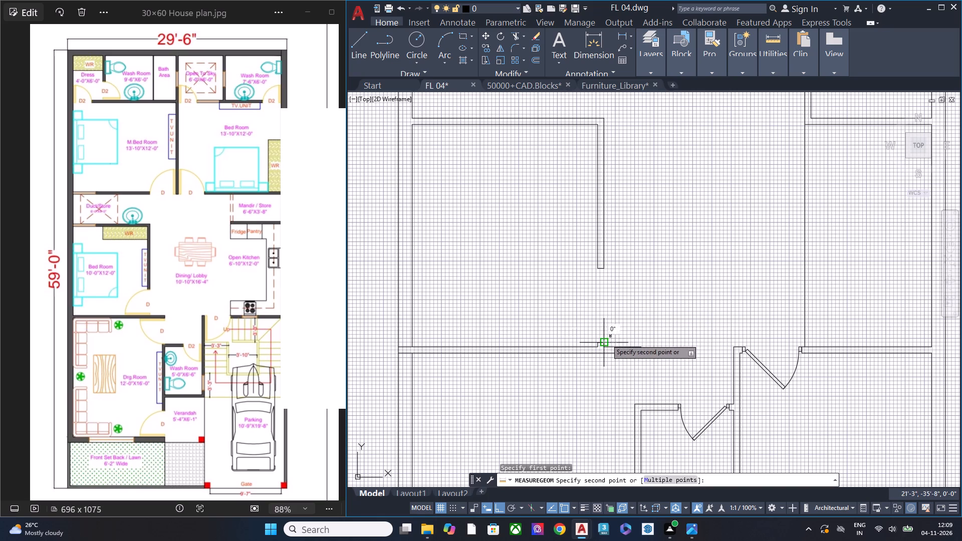
{"action": "key", "text": "Escape"}
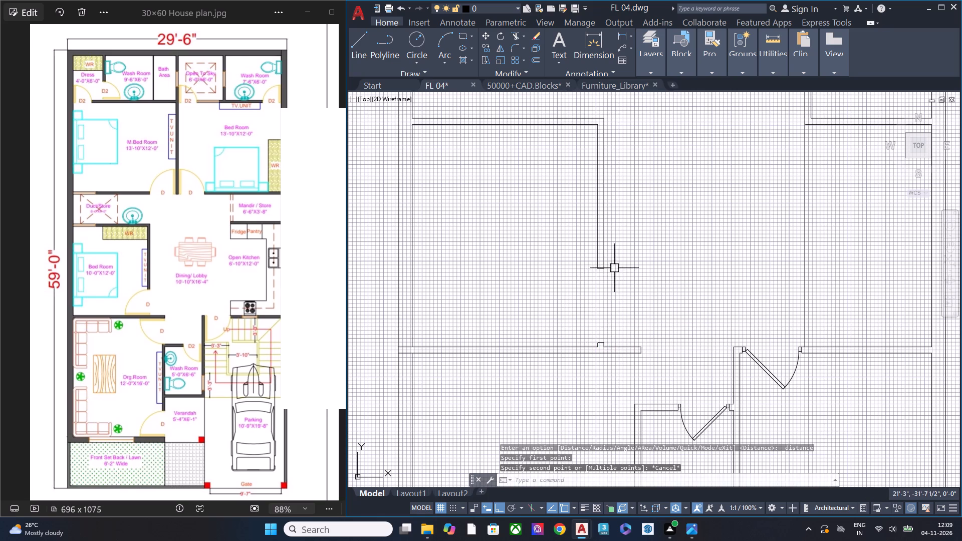
Measure the master bedroom door's overall width between the outer edges of its two frames.
{"action": "scroll", "coordinate": [685, 269], "scroll_direction": "down", "scroll_amount": 3}
{"action": "middle_click_drag", "start_coordinate": [687, 253], "coordinate": [661, 301]}
{"action": "scroll", "coordinate": [666, 262], "scroll_direction": "up", "scroll_amount": 2}
{"action": "scroll", "coordinate": [667, 259], "scroll_direction": "down", "scroll_amount": 1}
{"action": "scroll", "coordinate": [667, 259], "scroll_direction": "up", "scroll_amount": 2}
{"action": "scroll", "coordinate": [558, 267], "scroll_direction": "up", "scroll_amount": 1}
{"action": "scroll", "coordinate": [558, 267], "scroll_direction": "down", "scroll_amount": 1}
{"action": "scroll", "coordinate": [558, 267], "scroll_direction": "up", "scroll_amount": 1}
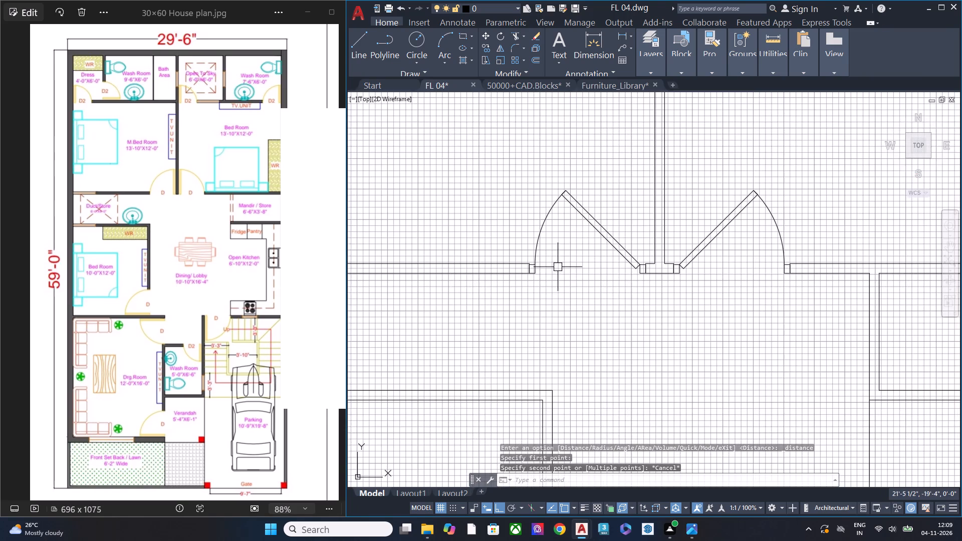
{"action": "left_click", "coordinate": [777, 69]}
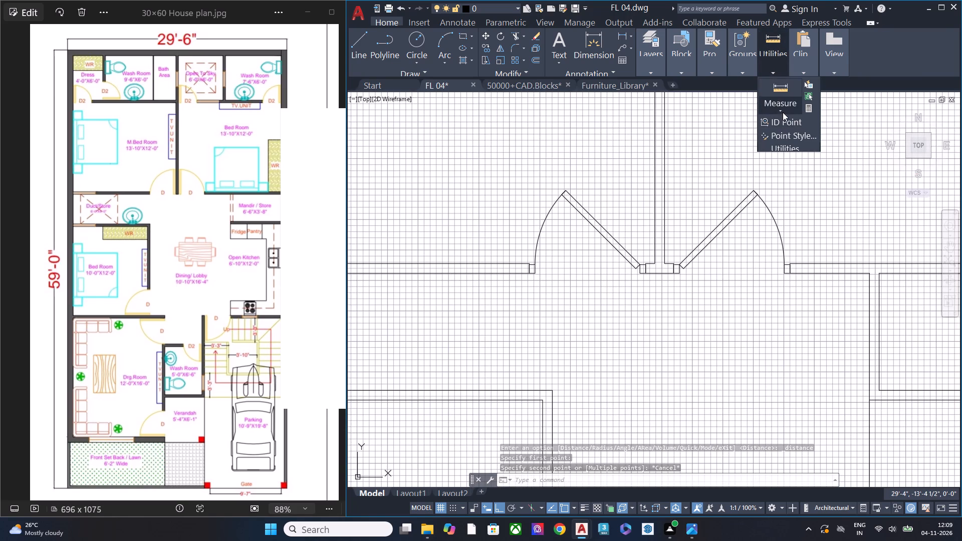
{"action": "left_click", "coordinate": [783, 112]}
{"action": "left_click", "coordinate": [796, 152]}
{"action": "scroll", "coordinate": [526, 290], "scroll_direction": "up", "scroll_amount": 2}
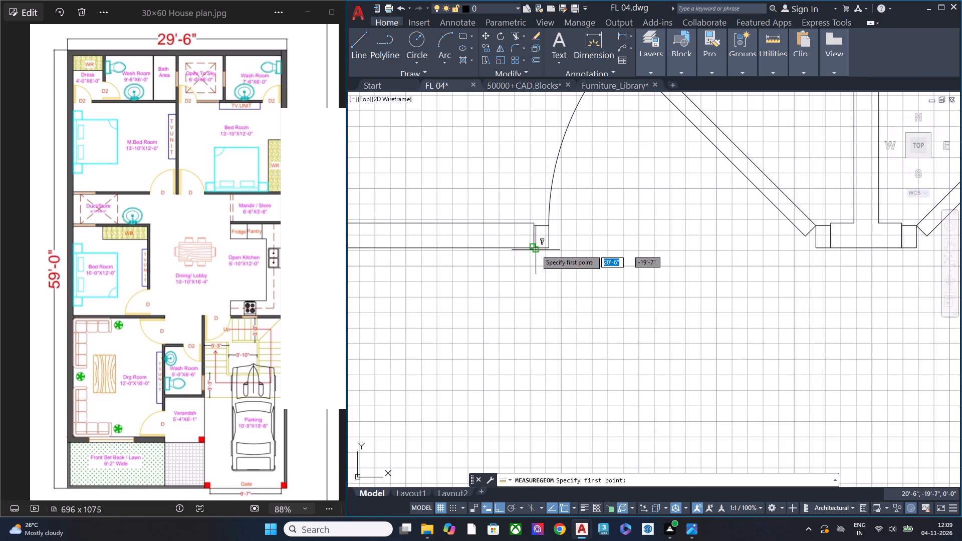
{"action": "left_click", "coordinate": [532, 247]}
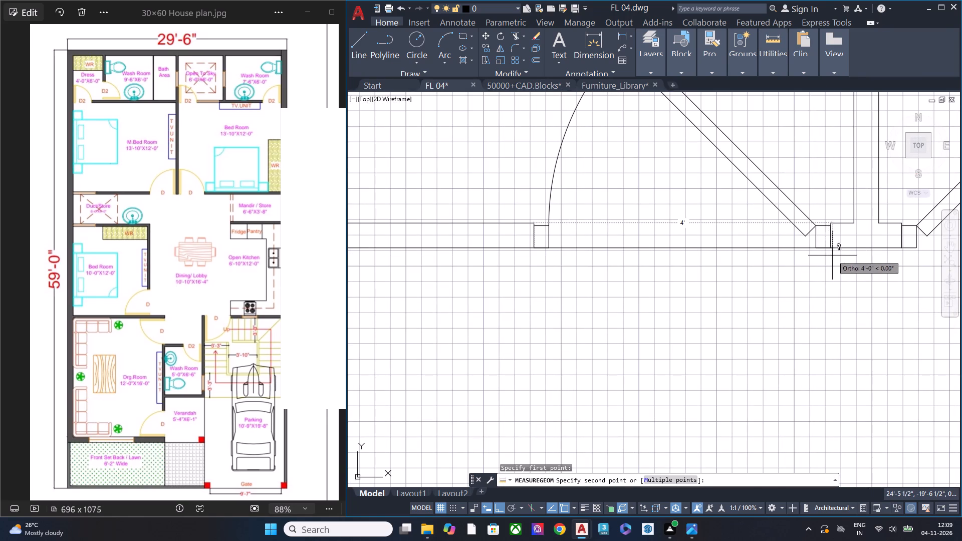
{"action": "key", "text": "Escape"}
Copy the master bedroom door straight down into the lobby, just above the wall stub at the lower Bed Room's opening.
{"action": "left_click_drag", "start_coordinate": [779, 230], "coordinate": [780, 223]}
{"action": "left_click", "coordinate": [774, 140]}
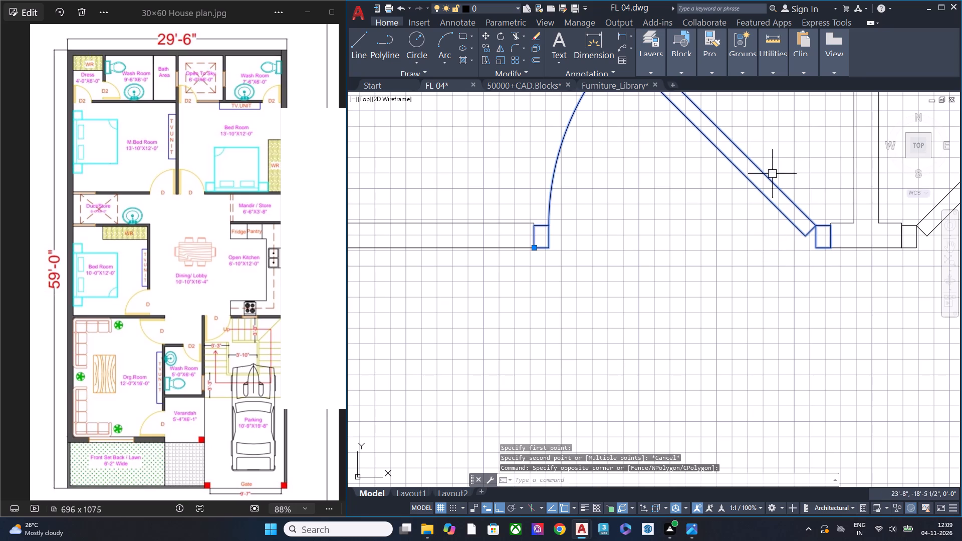
{"action": "key", "text": "c"}
{"action": "left_click", "coordinate": [789, 257]}
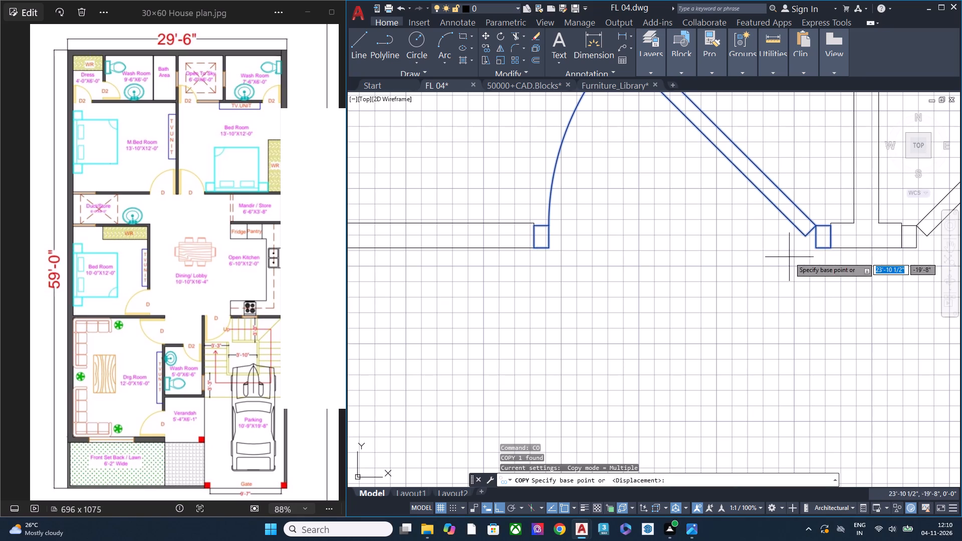
{"action": "left_click", "coordinate": [679, 219]}
{"action": "scroll", "coordinate": [633, 224], "scroll_direction": "down", "scroll_amount": 3}
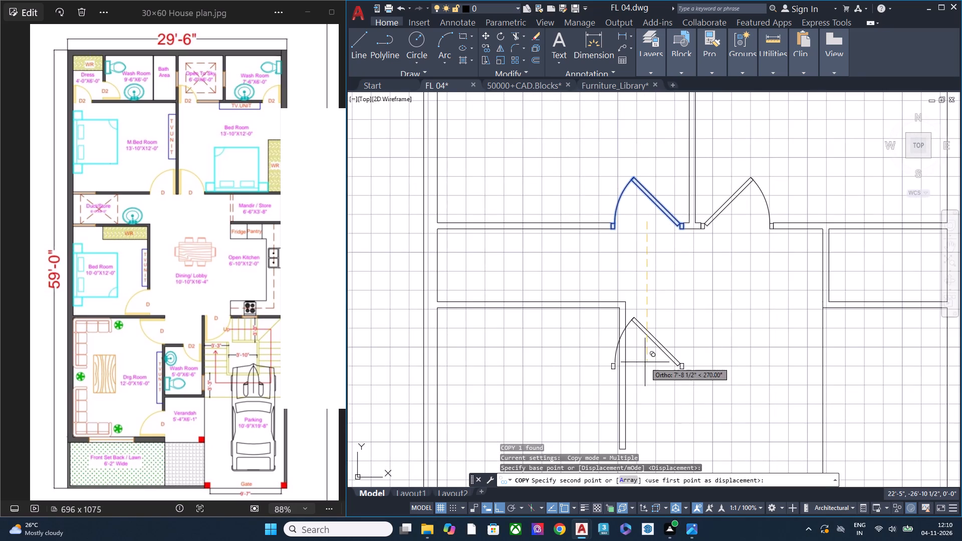
{"action": "middle_click_drag", "start_coordinate": [645, 362], "coordinate": [664, 177]}
{"action": "left_click", "coordinate": [671, 317]}
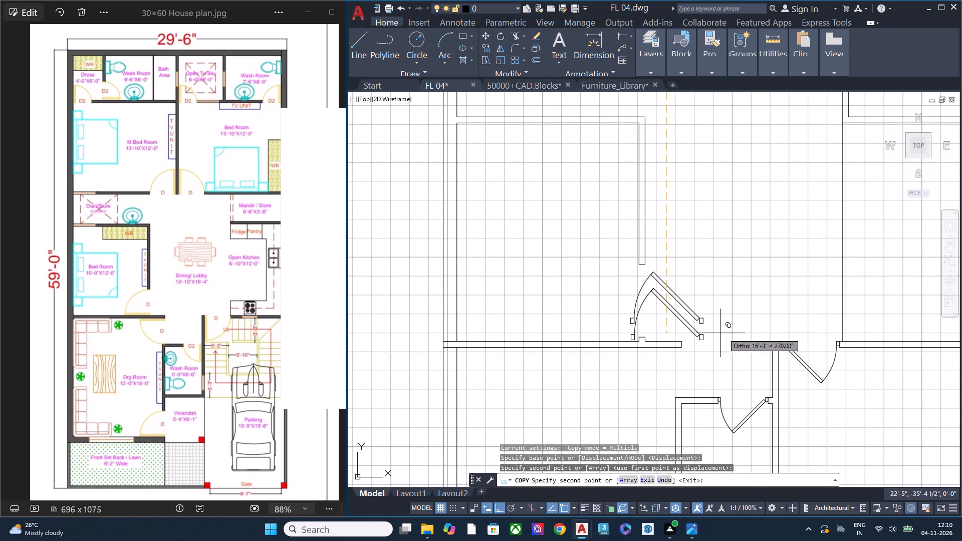
{"action": "key", "text": "Escape"}
Mirror the copied door across a horizontal line so its leaf swings downward, erasing the source door.
{"action": "left_click_drag", "start_coordinate": [721, 335], "coordinate": [715, 326]}
{"action": "left_click", "coordinate": [696, 293]}
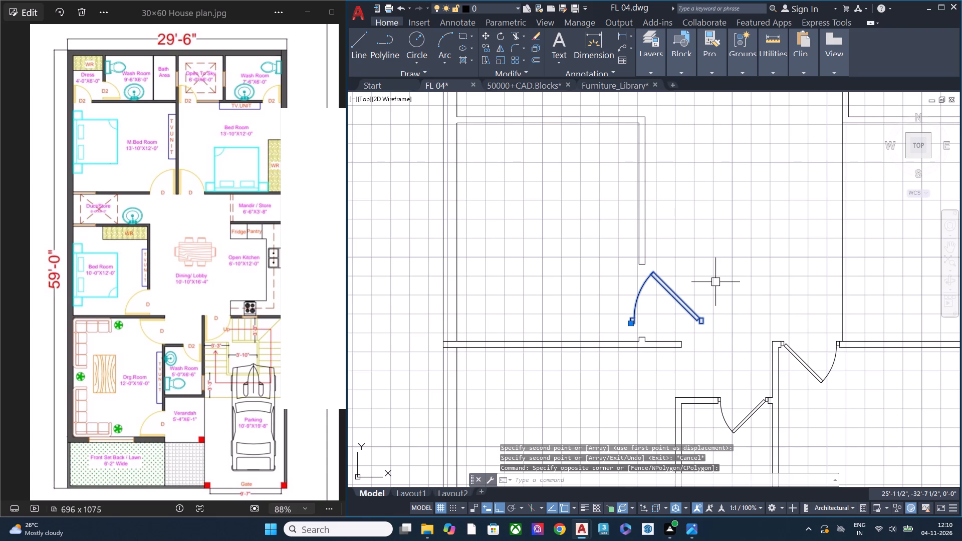
{"action": "key", "text": "m"}
{"action": "key", "text": "i"}
{"action": "left_click", "coordinate": [779, 319]}
{"action": "left_click", "coordinate": [732, 309]}
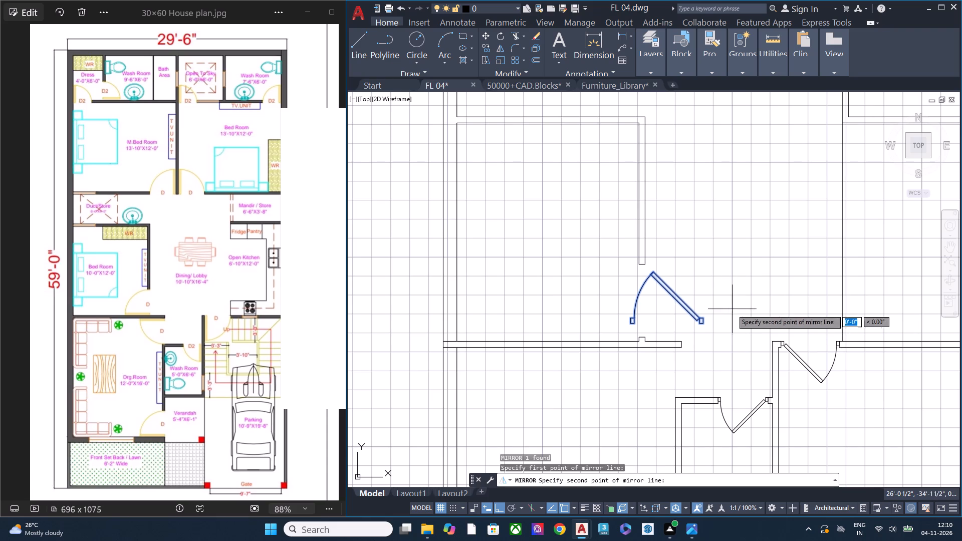
{"action": "left_click", "coordinate": [680, 319]}
{"action": "left_click_drag", "start_coordinate": [711, 348], "coordinate": [680, 319]}
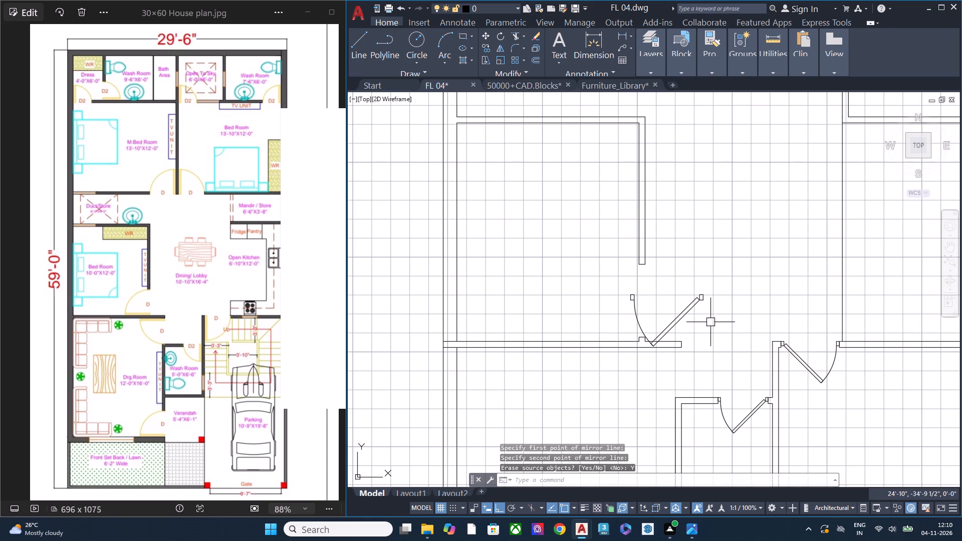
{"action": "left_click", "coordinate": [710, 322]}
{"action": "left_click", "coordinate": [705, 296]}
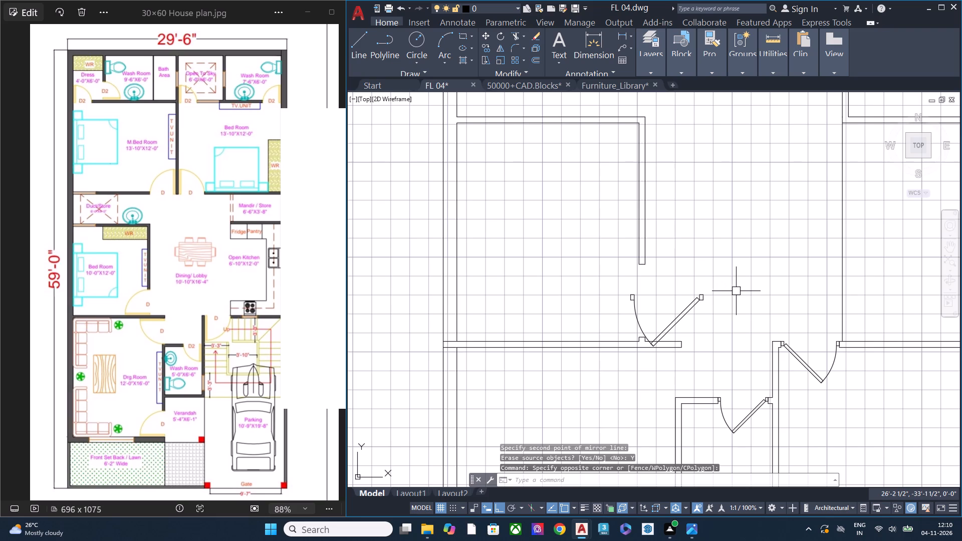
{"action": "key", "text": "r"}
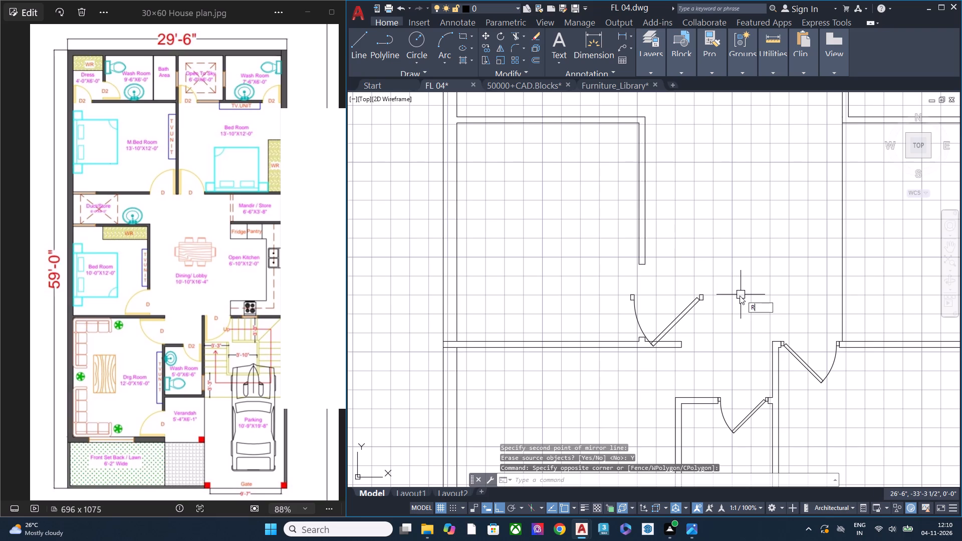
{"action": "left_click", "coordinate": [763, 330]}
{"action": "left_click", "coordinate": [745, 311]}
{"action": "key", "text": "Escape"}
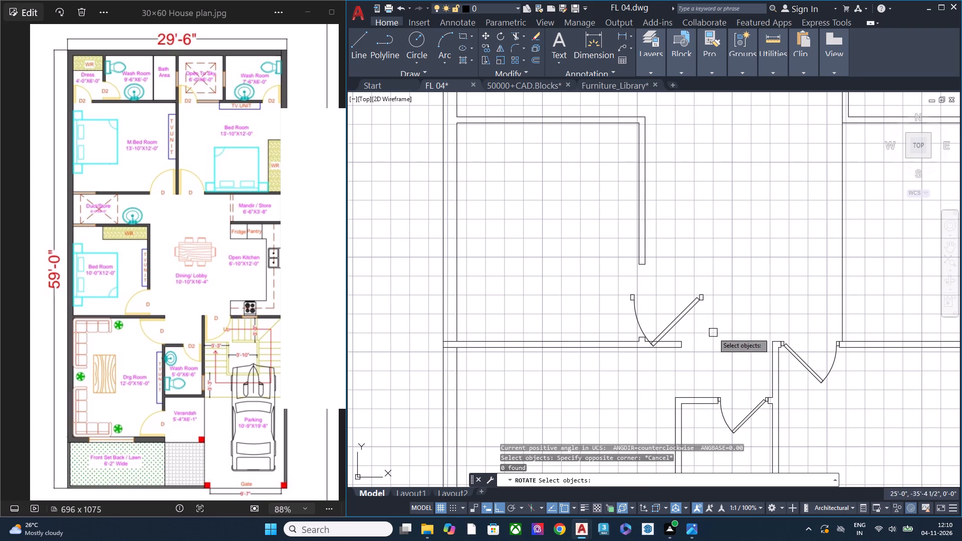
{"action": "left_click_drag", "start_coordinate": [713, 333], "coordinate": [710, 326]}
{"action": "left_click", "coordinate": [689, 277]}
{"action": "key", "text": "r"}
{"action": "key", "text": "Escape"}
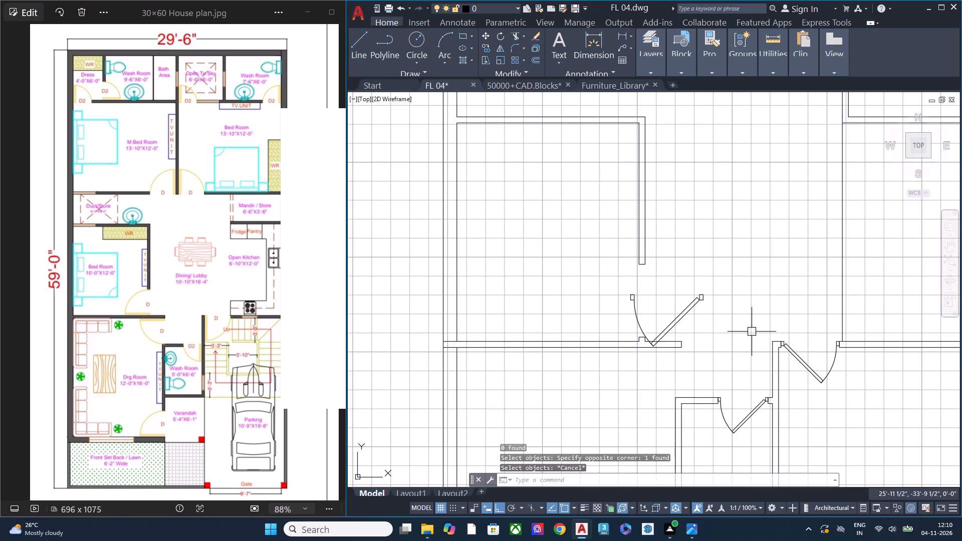
Rotate the mirrored door 90° clockwise so its frames line up vertically, with the hinge at the bottom.
{"action": "left_click", "coordinate": [716, 328]}
{"action": "left_click", "coordinate": [690, 283]}
{"action": "key", "text": "r"}
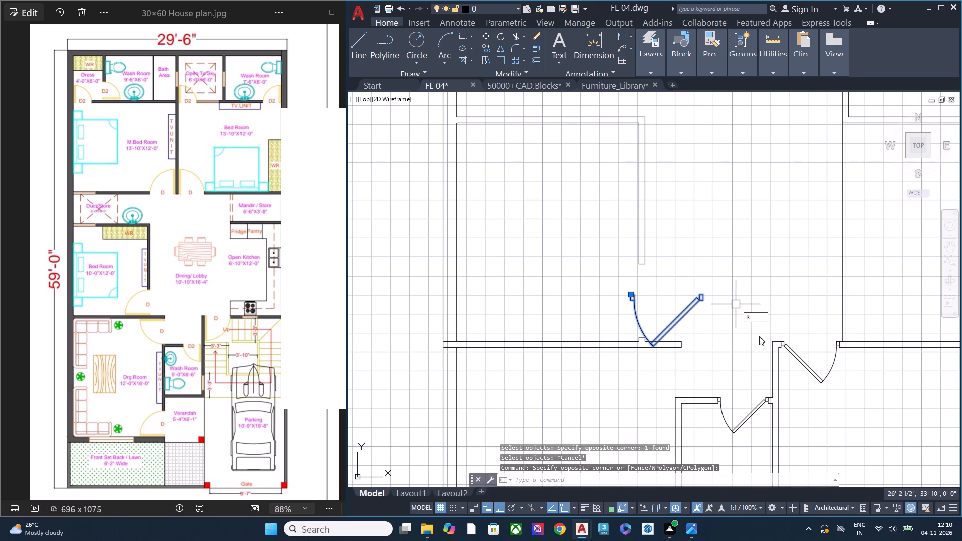
{"action": "left_click", "coordinate": [764, 335]}
{"action": "left_click", "coordinate": [731, 307]}
{"action": "left_click", "coordinate": [727, 335]}
Move the rotated door by its hinge-side frame's lower lobby-side corner onto the wall stub's upper lobby-side corner.
{"action": "left_click", "coordinate": [744, 271]}
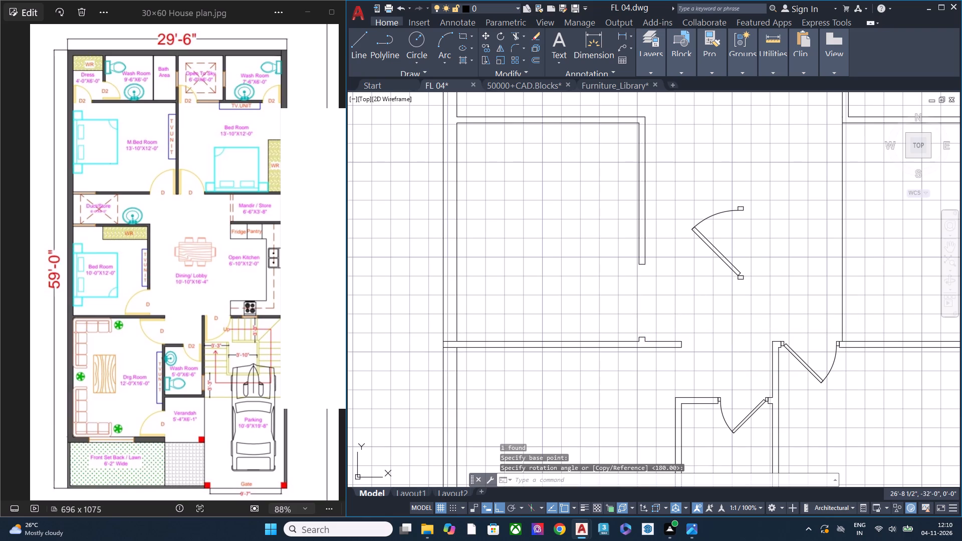
{"action": "key", "text": "m"}
{"action": "scroll", "coordinate": [771, 291], "scroll_direction": "up", "scroll_amount": 2}
{"action": "key", "text": "space"}
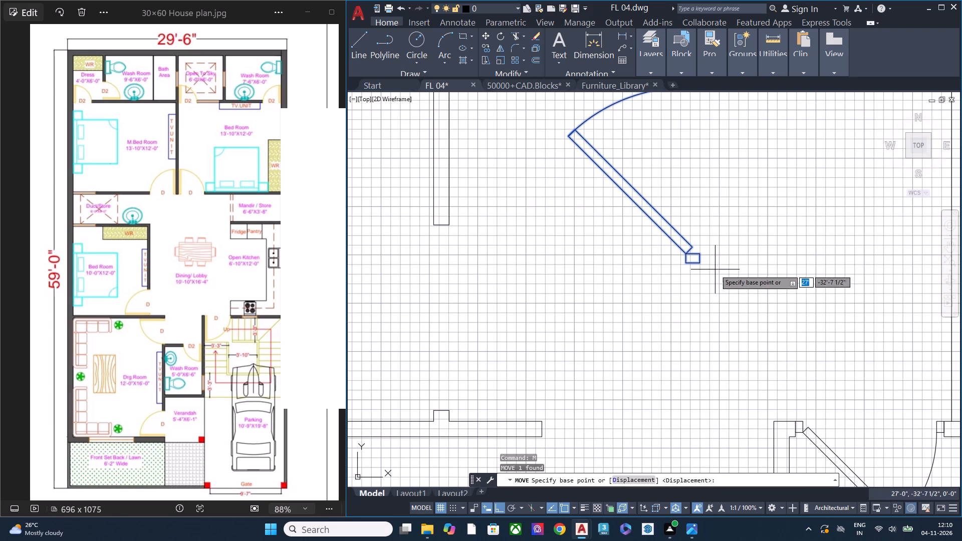
{"action": "scroll", "coordinate": [700, 263], "scroll_direction": "up", "scroll_amount": 1}
{"action": "left_click", "coordinate": [695, 263]}
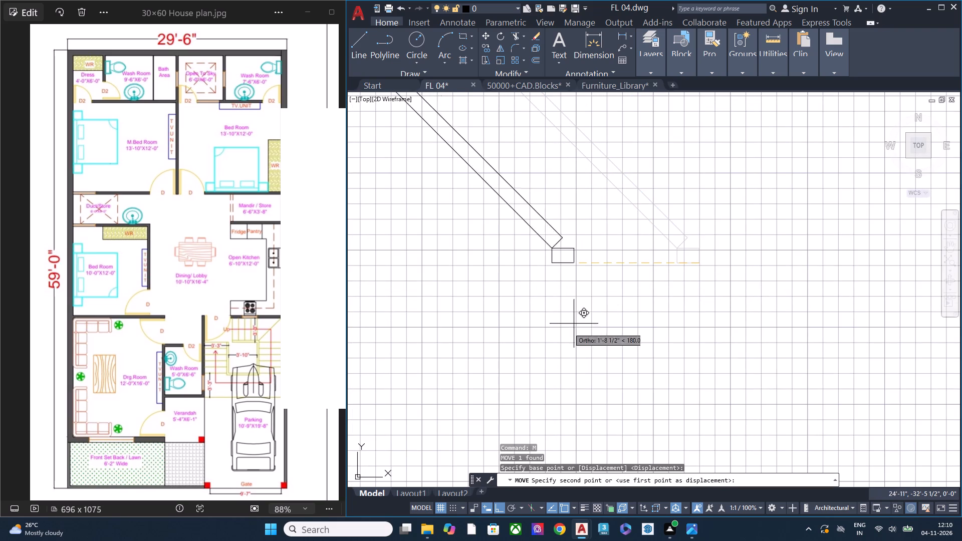
{"action": "scroll", "coordinate": [648, 292], "scroll_direction": "down", "scroll_amount": 3}
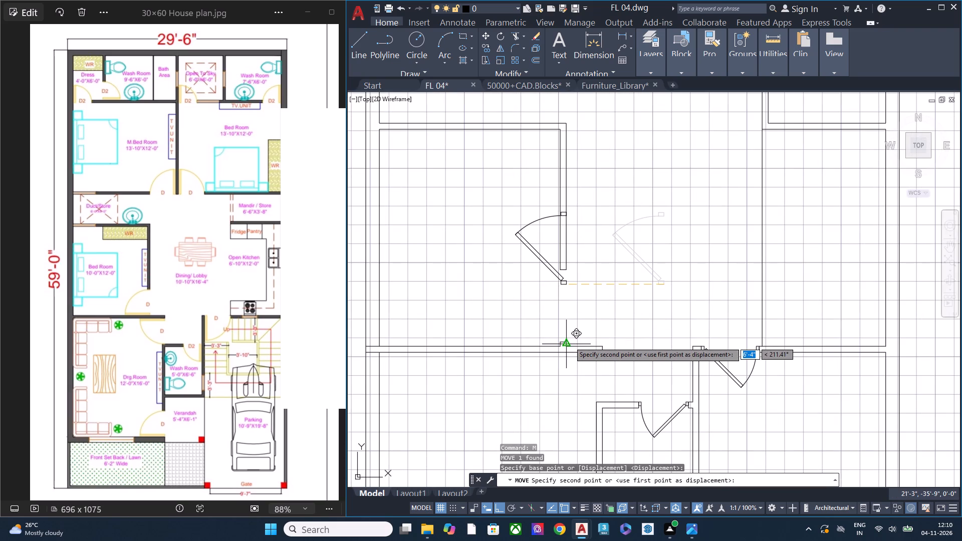
{"action": "scroll", "coordinate": [566, 339], "scroll_direction": "down", "scroll_amount": 1}
{"action": "scroll", "coordinate": [566, 339], "scroll_direction": "up", "scroll_amount": 2}
{"action": "left_click", "coordinate": [570, 347]}
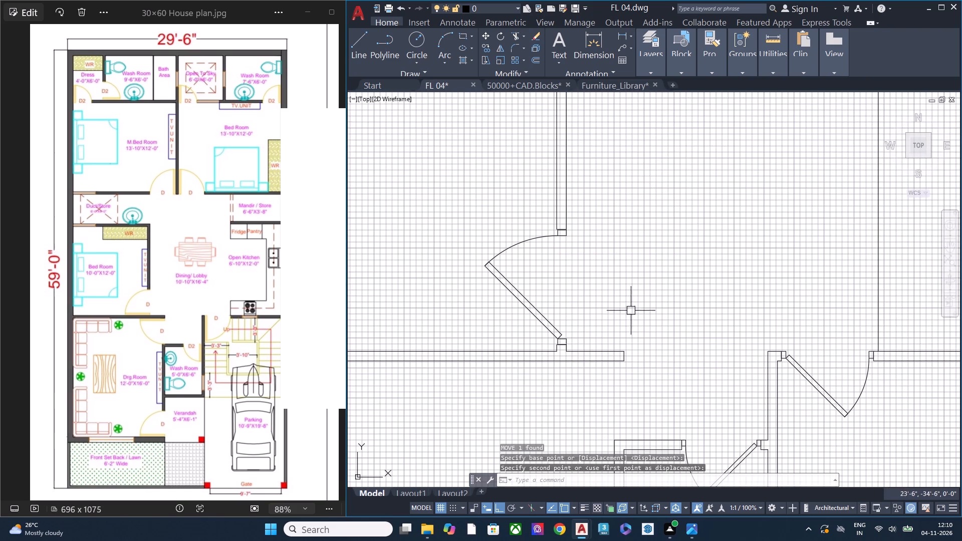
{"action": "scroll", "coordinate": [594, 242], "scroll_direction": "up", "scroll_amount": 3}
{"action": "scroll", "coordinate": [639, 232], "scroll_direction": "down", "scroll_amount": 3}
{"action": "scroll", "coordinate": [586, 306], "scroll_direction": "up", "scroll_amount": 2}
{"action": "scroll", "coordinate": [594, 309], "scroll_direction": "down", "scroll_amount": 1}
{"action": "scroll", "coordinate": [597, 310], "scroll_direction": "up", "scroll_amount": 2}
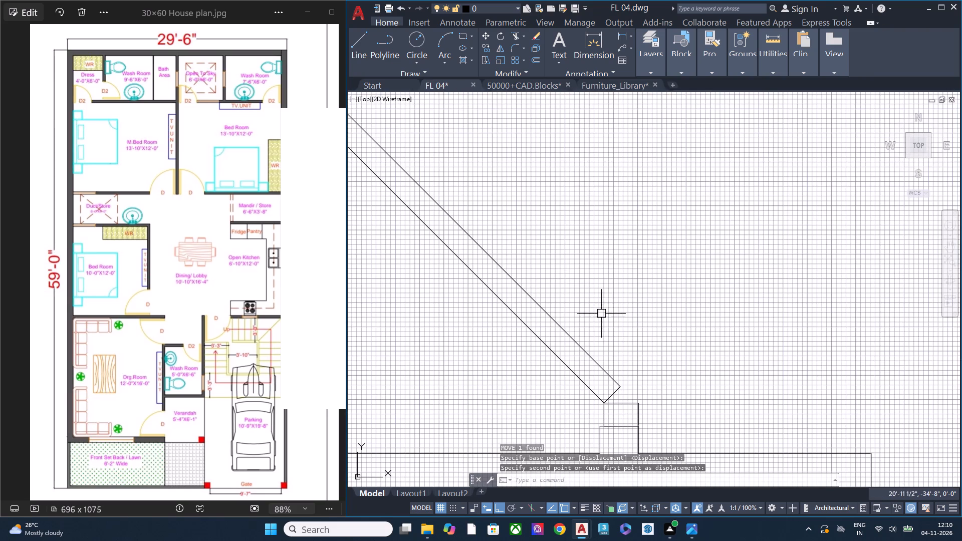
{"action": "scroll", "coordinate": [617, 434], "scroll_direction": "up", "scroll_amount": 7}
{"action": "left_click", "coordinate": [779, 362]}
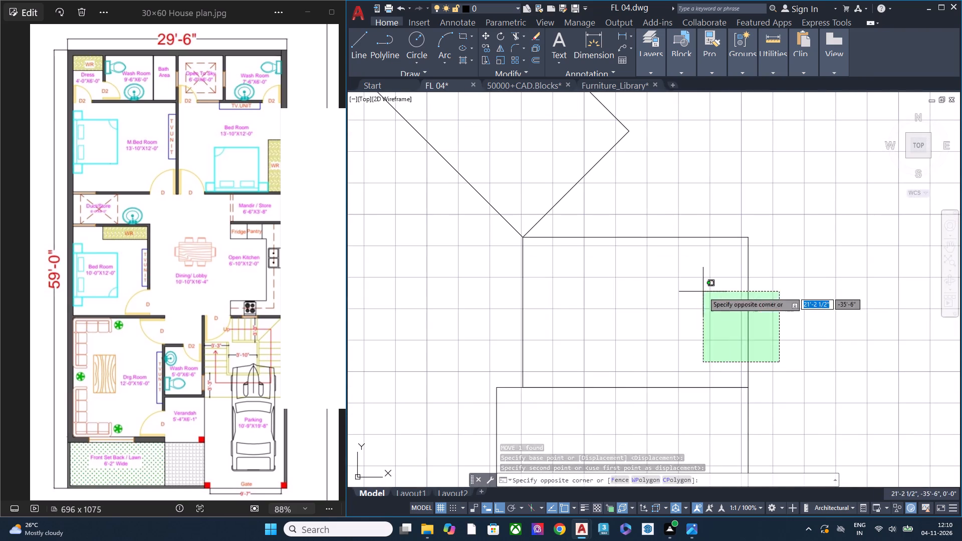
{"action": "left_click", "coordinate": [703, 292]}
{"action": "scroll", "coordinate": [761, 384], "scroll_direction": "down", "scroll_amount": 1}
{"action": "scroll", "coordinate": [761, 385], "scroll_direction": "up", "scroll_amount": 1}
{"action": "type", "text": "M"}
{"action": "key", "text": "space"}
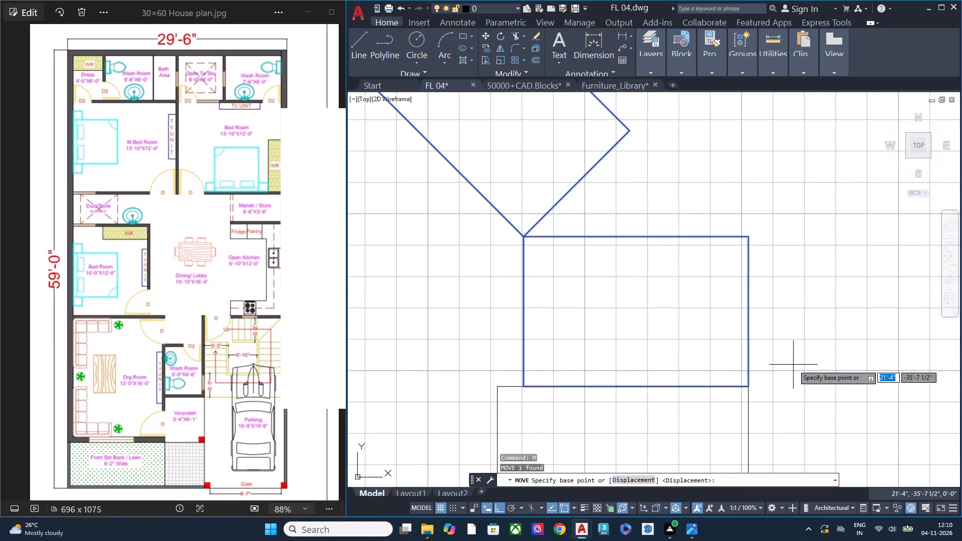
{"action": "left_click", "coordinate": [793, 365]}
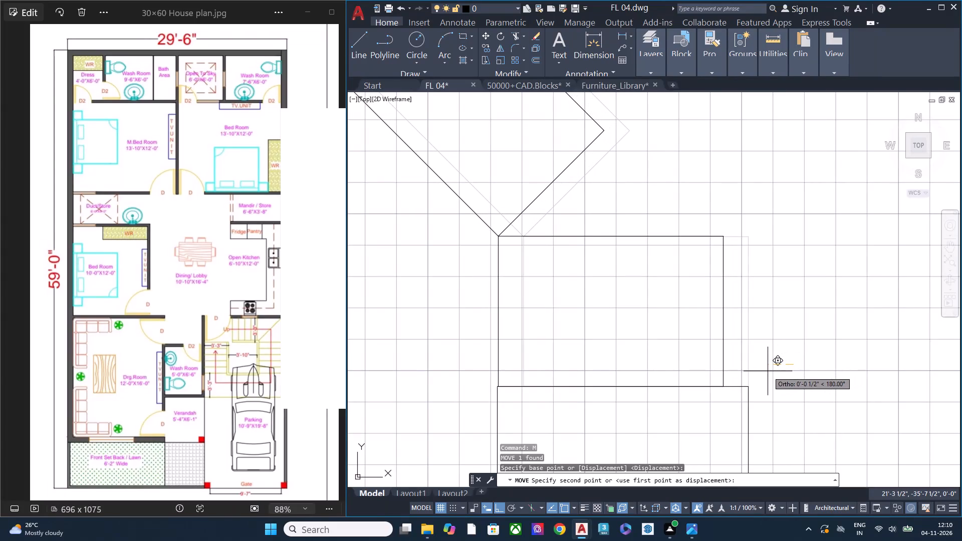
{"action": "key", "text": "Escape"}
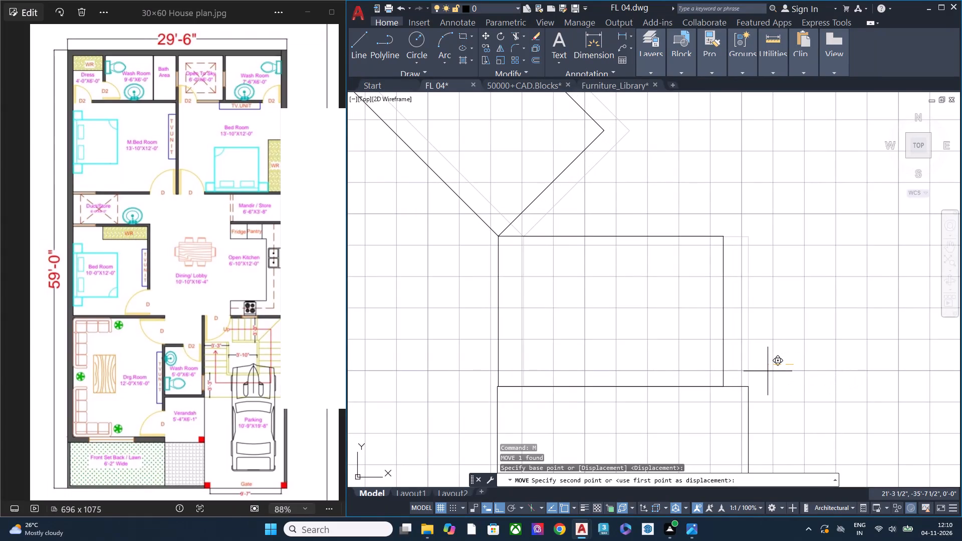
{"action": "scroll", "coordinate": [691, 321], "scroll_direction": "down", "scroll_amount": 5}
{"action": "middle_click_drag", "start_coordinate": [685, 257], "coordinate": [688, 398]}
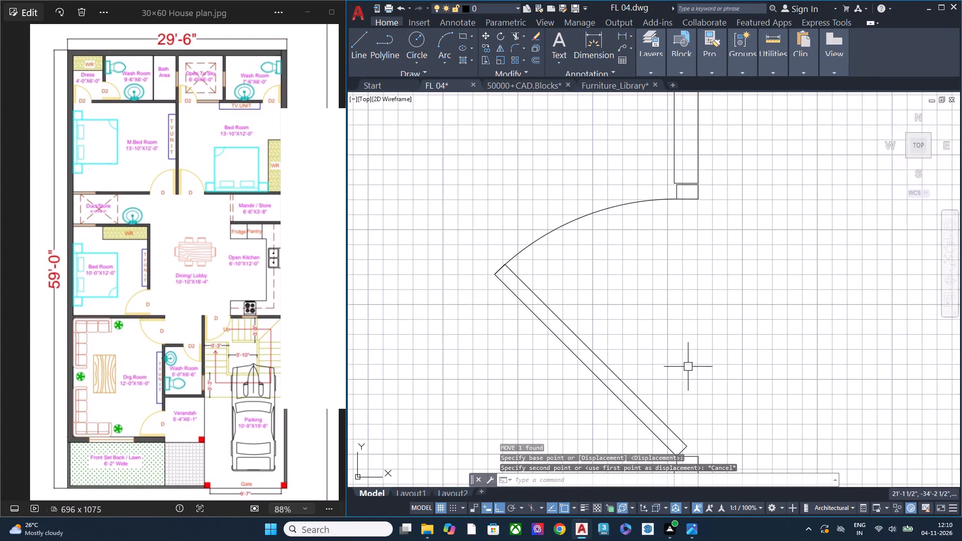
Move the wall's end line above the lower bedroom door down onto the top edge of the upper door frame.
{"action": "scroll", "coordinate": [702, 185], "scroll_direction": "up", "scroll_amount": 5}
{"action": "scroll", "coordinate": [627, 210], "scroll_direction": "up", "scroll_amount": 1}
{"action": "middle_click_drag", "start_coordinate": [628, 213], "coordinate": [657, 305]}
{"action": "scroll", "coordinate": [663, 262], "scroll_direction": "up", "scroll_amount": 2}
{"action": "scroll", "coordinate": [663, 262], "scroll_direction": "down", "scroll_amount": 2}
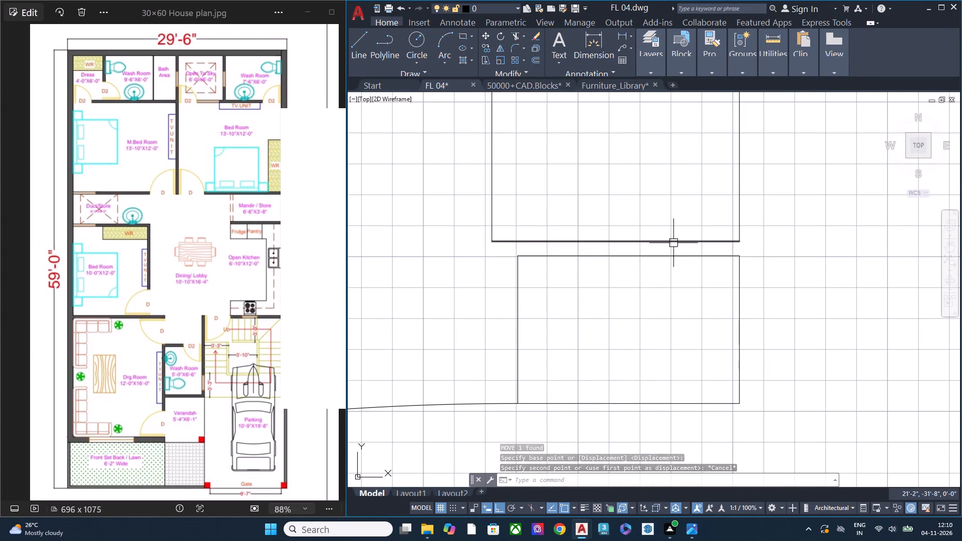
{"action": "left_click", "coordinate": [673, 242]}
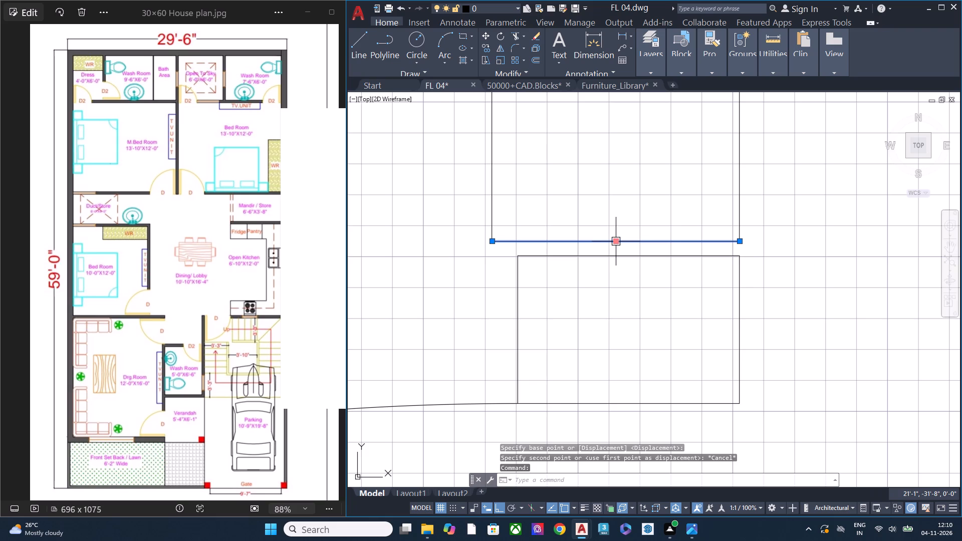
{"action": "left_click", "coordinate": [617, 241]}
{"action": "left_click", "coordinate": [620, 256]}
{"action": "key", "text": "Escape"}
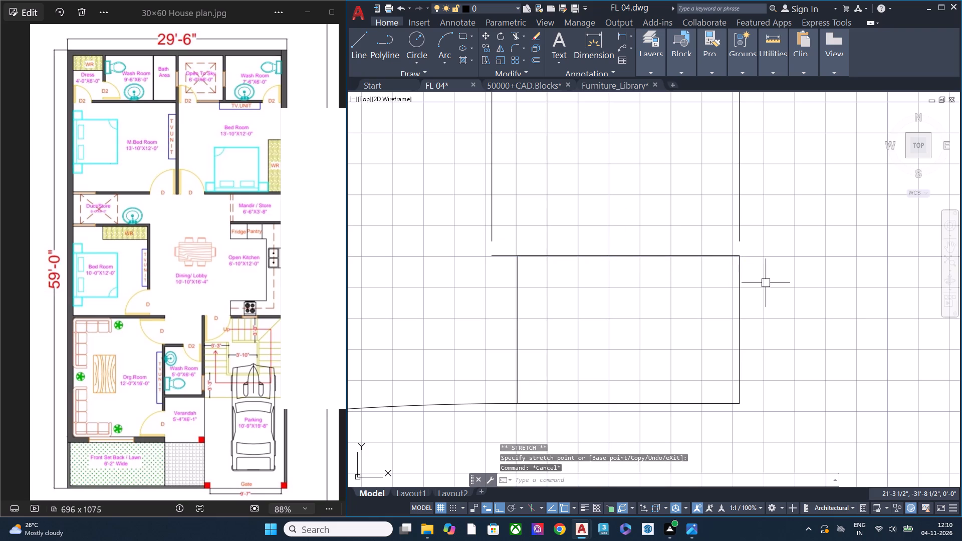
Extend both vertical wall faces above the lower bedroom door down to the relocated wall end line.
{"action": "type", "text": "EX"}
{"action": "key", "text": "space"}
{"action": "left_click", "coordinate": [775, 192]}
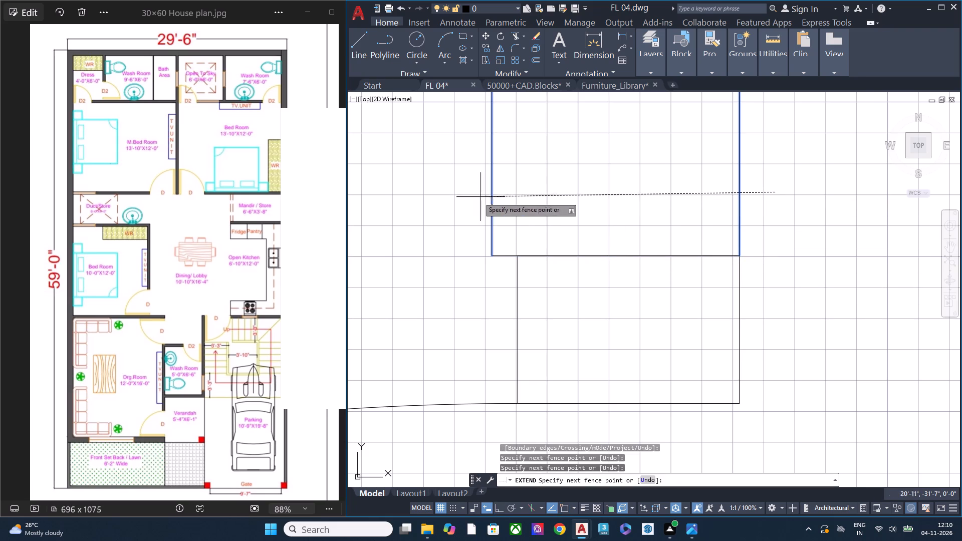
{"action": "left_click", "coordinate": [455, 195]}
{"action": "key", "text": "Escape"}
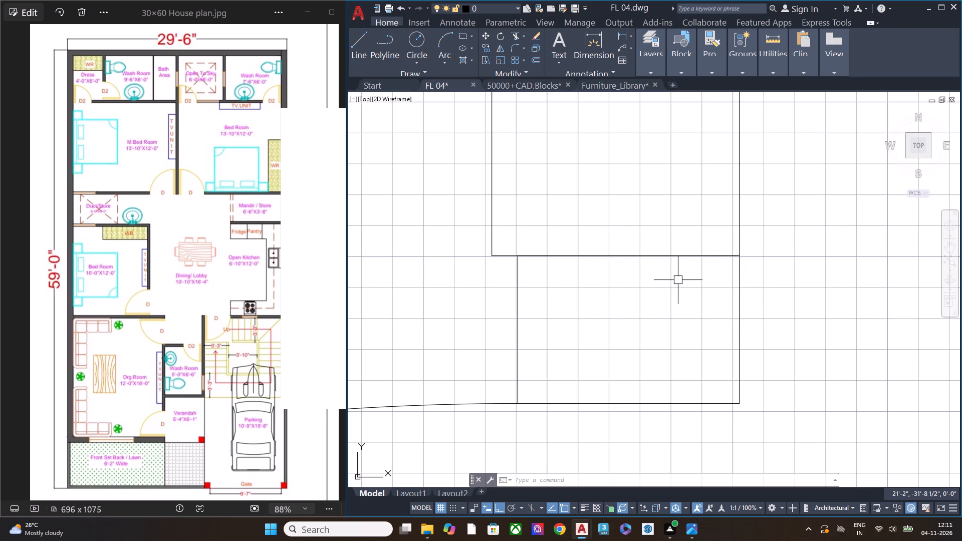
{"action": "scroll", "coordinate": [668, 249], "scroll_direction": "down", "scroll_amount": 2}
{"action": "key", "text": "Escape"}
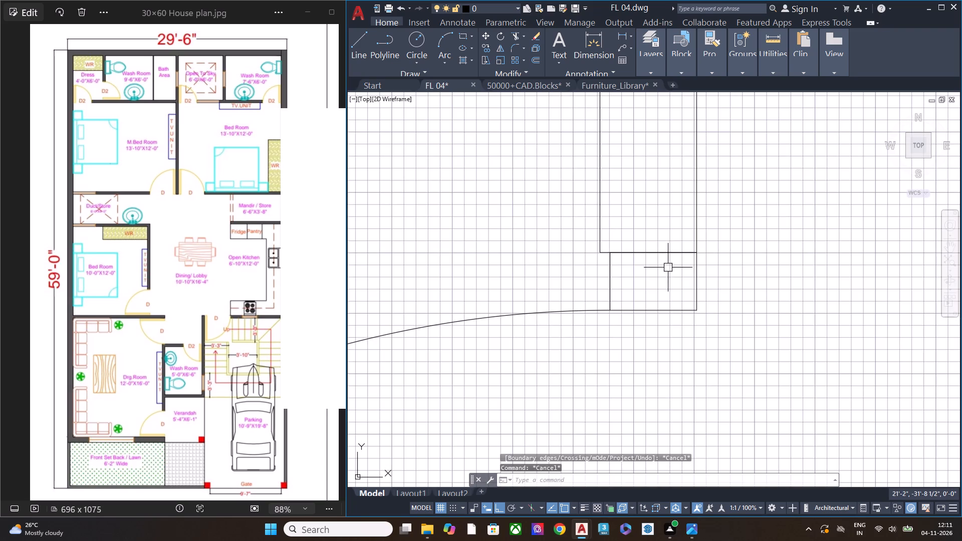
Save the drawing.
{"action": "key", "text": "ctrl+s"}
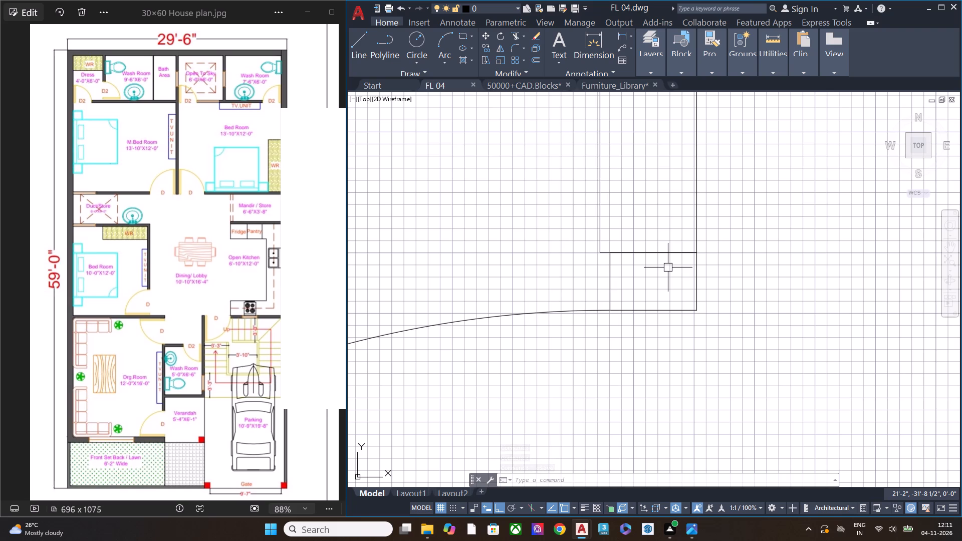
Extend the vertical line between verandah and parking upward from the column to the horizontal line below the washroom.
{"action": "scroll", "coordinate": [719, 246], "scroll_direction": "down", "scroll_amount": 4}
{"action": "middle_click_drag", "start_coordinate": [691, 239], "coordinate": [692, 243]}
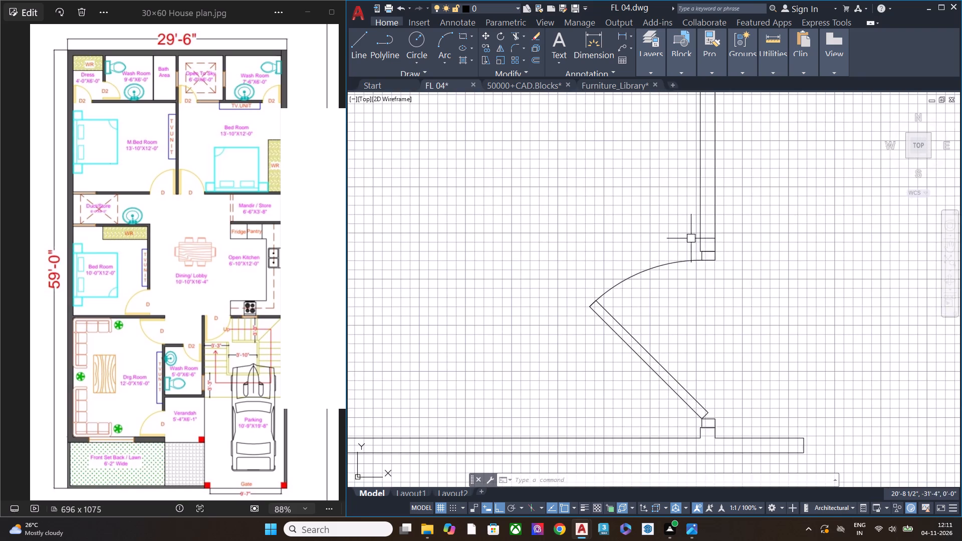
{"action": "middle_click_drag", "start_coordinate": [692, 243], "coordinate": [715, 406]}
{"action": "scroll", "coordinate": [684, 198], "scroll_direction": "down", "scroll_amount": 3}
{"action": "middle_click_drag", "start_coordinate": [720, 332], "coordinate": [701, 307]}
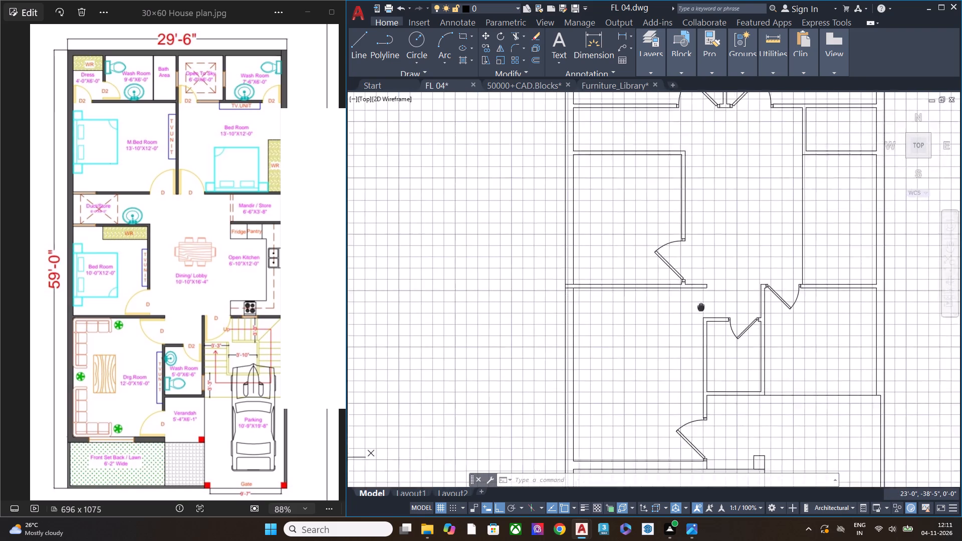
{"action": "middle_click_drag", "start_coordinate": [701, 307], "coordinate": [685, 166]}
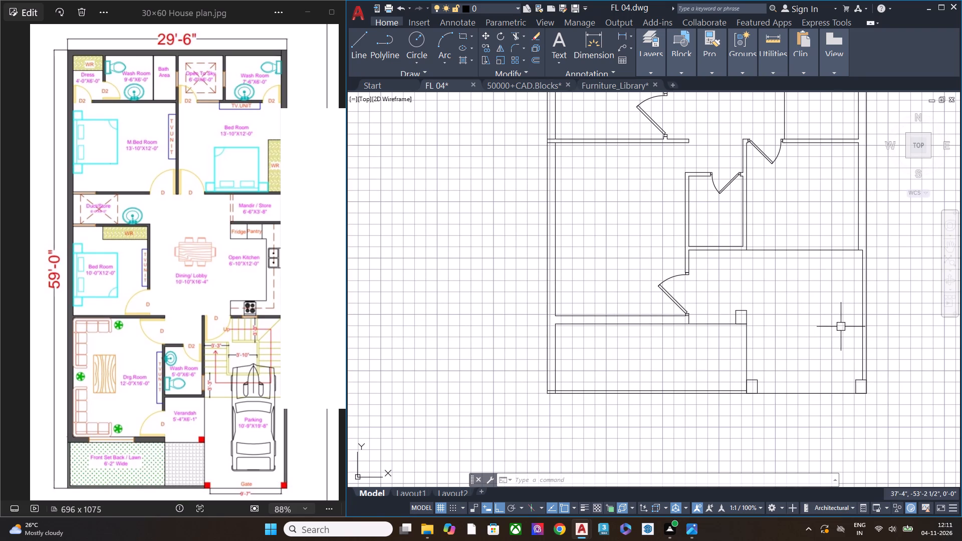
{"action": "scroll", "coordinate": [759, 308], "scroll_direction": "up", "scroll_amount": 2}
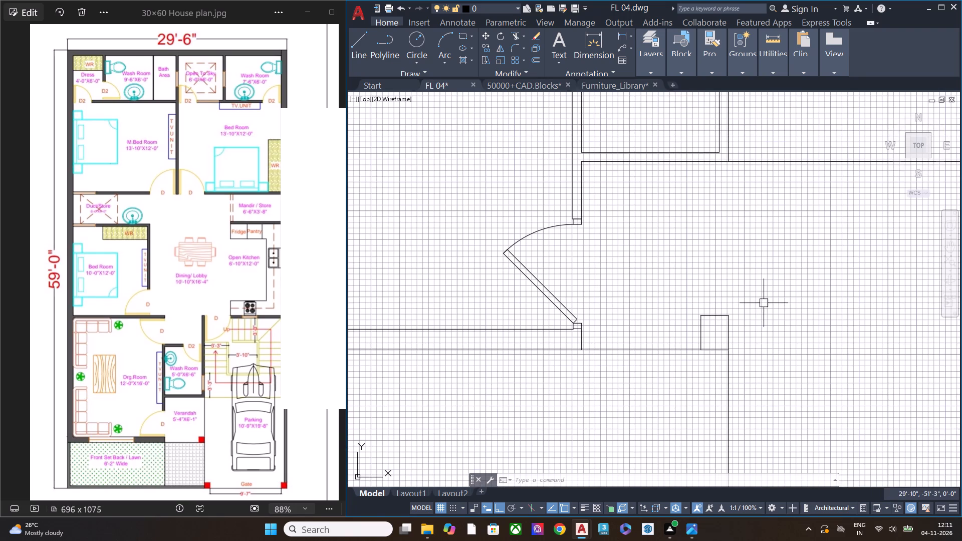
{"action": "key", "text": "e"}
{"action": "key", "text": "x"}
{"action": "key", "text": "space"}
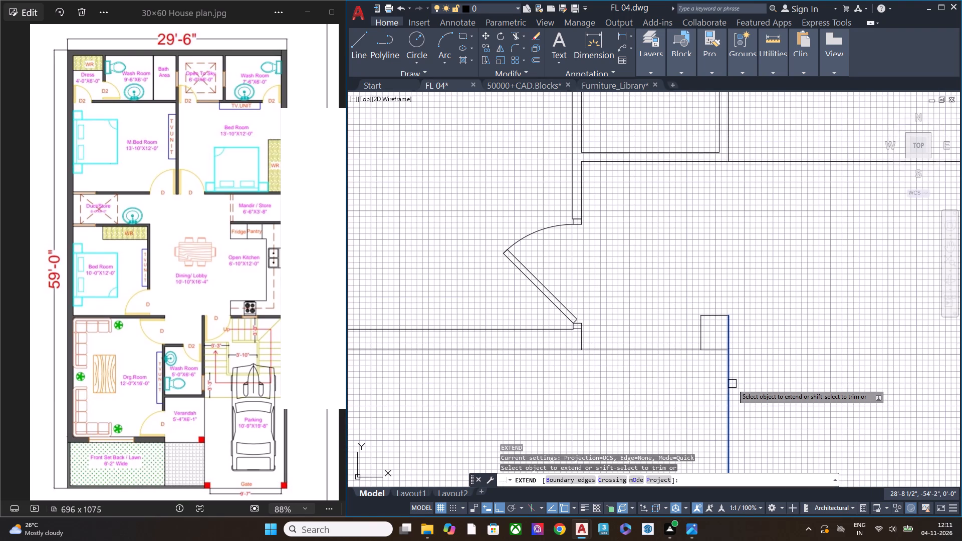
{"action": "left_click", "coordinate": [732, 384]}
{"action": "left_click", "coordinate": [728, 361]}
{"action": "key", "text": "Escape"}
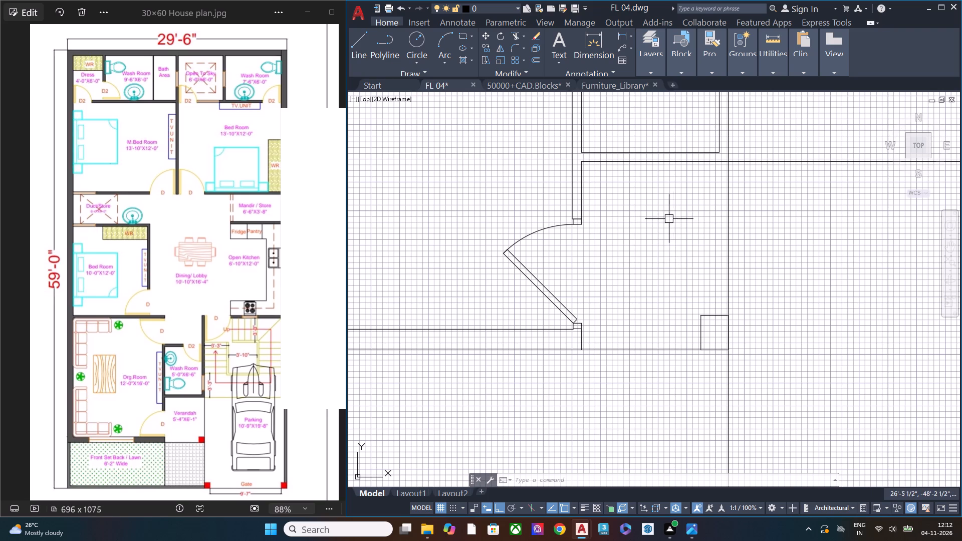
Examine the kitchen and staircase area in the reference image and the matching area of the drawn plan.
{"action": "middle_click_drag", "start_coordinate": [668, 219], "coordinate": [617, 339]}
{"action": "scroll", "coordinate": [206, 199], "scroll_direction": "up", "scroll_amount": 5}
{"action": "scroll", "coordinate": [266, 198], "scroll_direction": "down", "scroll_amount": 4}
{"action": "scroll", "coordinate": [277, 200], "scroll_direction": "up", "scroll_amount": 6}
{"action": "scroll", "coordinate": [186, 235], "scroll_direction": "down", "scroll_amount": 5}
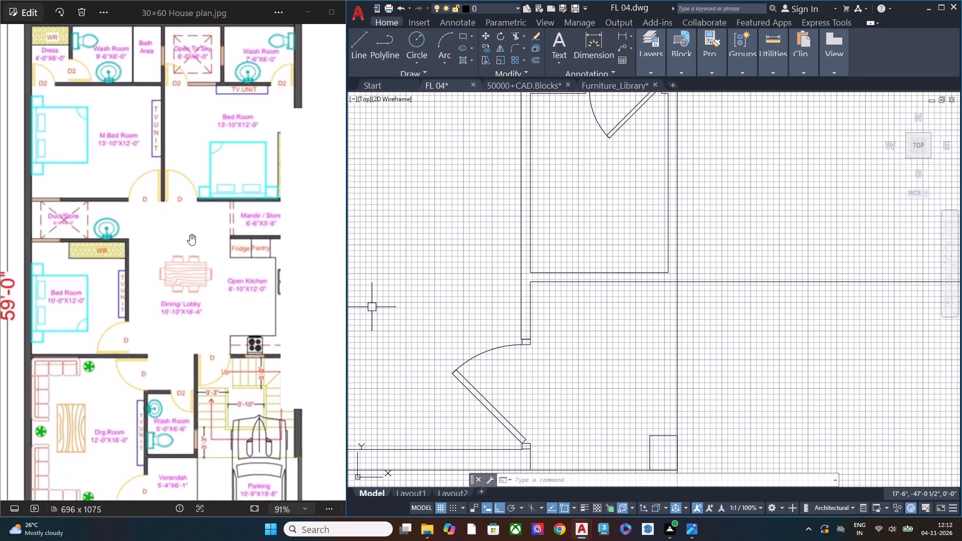
{"action": "scroll", "coordinate": [174, 239], "scroll_direction": "down", "scroll_amount": 2}
{"action": "left_click", "coordinate": [295, 85]}
{"action": "scroll", "coordinate": [229, 207], "scroll_direction": "up", "scroll_amount": 3}
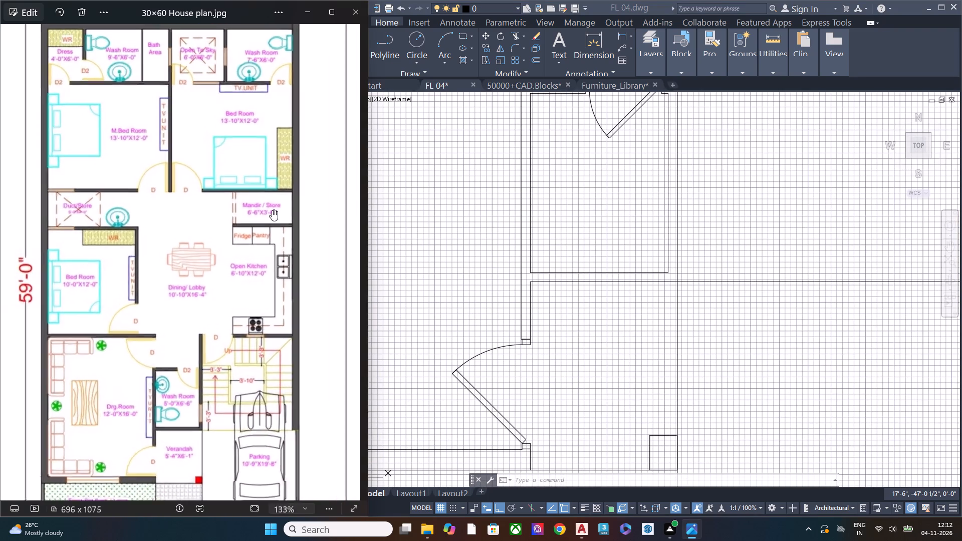
{"action": "scroll", "coordinate": [272, 210], "scroll_direction": "up", "scroll_amount": 5}
{"action": "scroll", "coordinate": [274, 210], "scroll_direction": "down", "scroll_amount": 1}
{"action": "scroll", "coordinate": [274, 210], "scroll_direction": "up", "scroll_amount": 6}
{"action": "scroll", "coordinate": [272, 216], "scroll_direction": "down", "scroll_amount": 2}
{"action": "scroll", "coordinate": [272, 216], "scroll_direction": "up", "scroll_amount": 1}
{"action": "scroll", "coordinate": [272, 216], "scroll_direction": "down", "scroll_amount": 1}
{"action": "scroll", "coordinate": [272, 216], "scroll_direction": "up", "scroll_amount": 1}
{"action": "scroll", "coordinate": [197, 201], "scroll_direction": "down", "scroll_amount": 4}
{"action": "scroll", "coordinate": [193, 206], "scroll_direction": "up", "scroll_amount": 2}
{"action": "scroll", "coordinate": [192, 206], "scroll_direction": "down", "scroll_amount": 2}
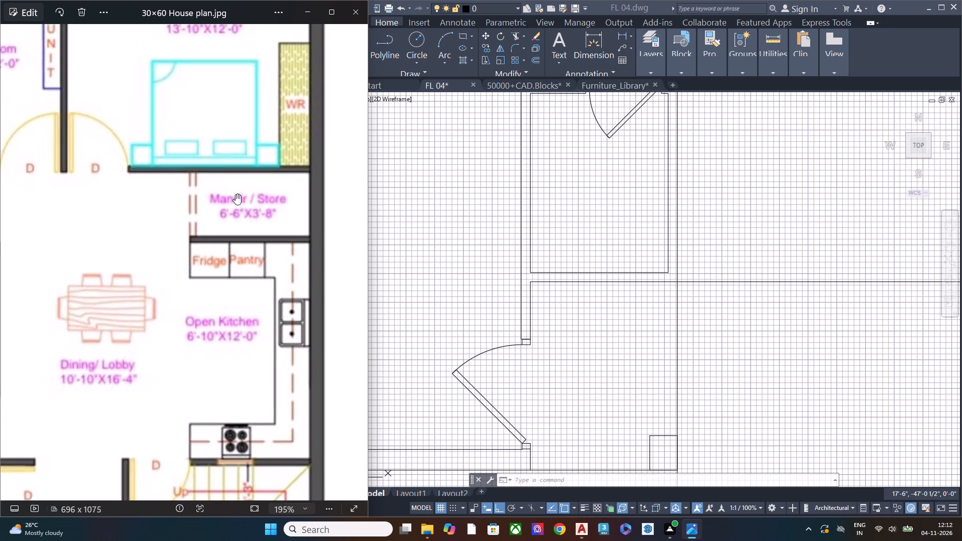
{"action": "scroll", "coordinate": [305, 188], "scroll_direction": "down", "scroll_amount": 2}
{"action": "scroll", "coordinate": [316, 190], "scroll_direction": "up", "scroll_amount": 1}
{"action": "scroll", "coordinate": [318, 191], "scroll_direction": "down", "scroll_amount": 6}
{"action": "scroll", "coordinate": [662, 245], "scroll_direction": "down", "scroll_amount": 5}
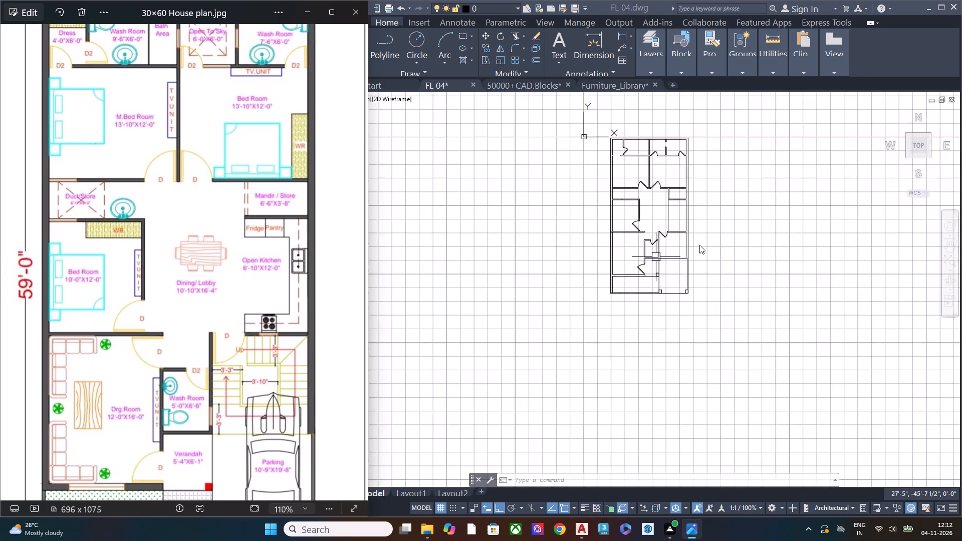
{"action": "scroll", "coordinate": [693, 230], "scroll_direction": "down", "scroll_amount": 3}
{"action": "scroll", "coordinate": [692, 227], "scroll_direction": "up", "scroll_amount": 10}
{"action": "scroll", "coordinate": [637, 227], "scroll_direction": "down", "scroll_amount": 3}
{"action": "middle_click_drag", "start_coordinate": [676, 229], "coordinate": [676, 250]}
{"action": "scroll", "coordinate": [620, 250], "scroll_direction": "down", "scroll_amount": 1}
{"action": "scroll", "coordinate": [620, 250], "scroll_direction": "up", "scroll_amount": 1}
{"action": "scroll", "coordinate": [620, 250], "scroll_direction": "down", "scroll_amount": 1}
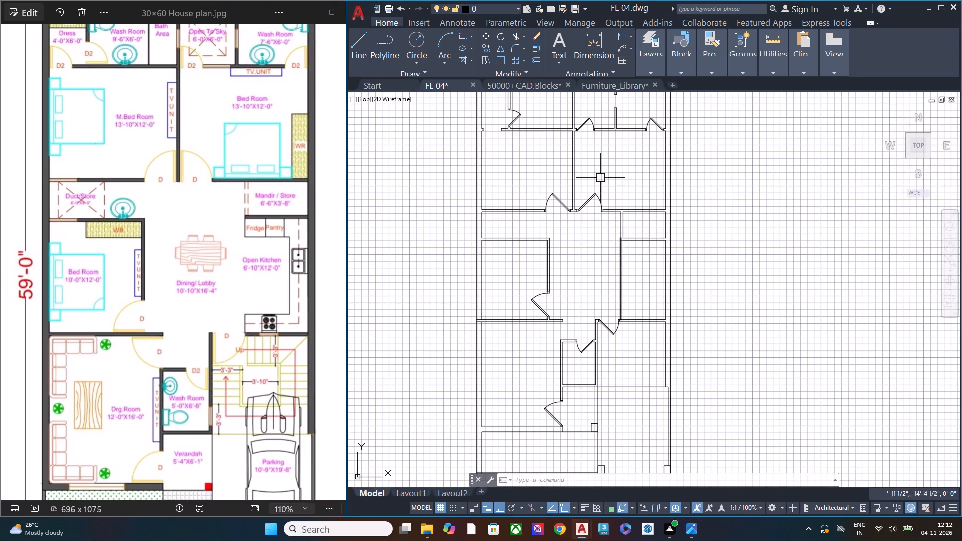
{"action": "scroll", "coordinate": [598, 189], "scroll_direction": "down", "scroll_amount": 2}
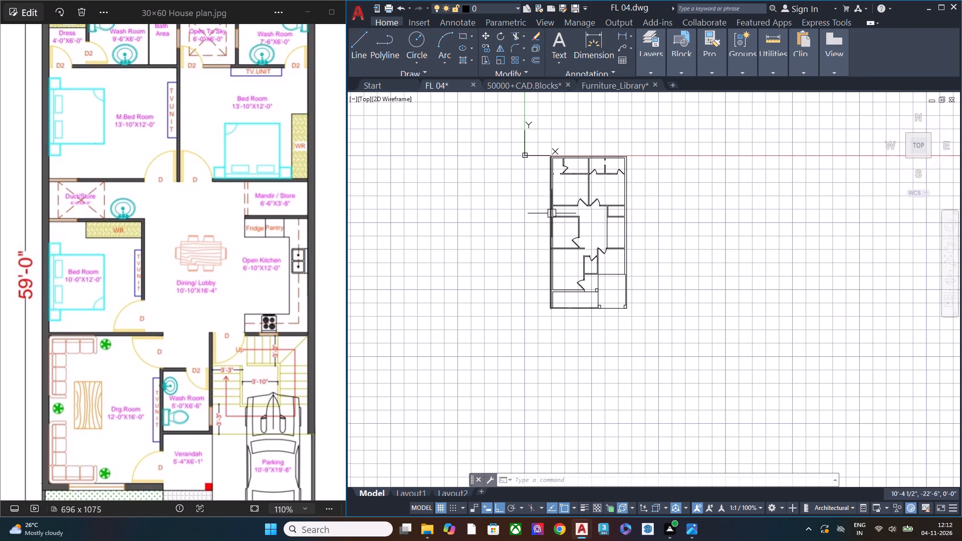
{"action": "scroll", "coordinate": [254, 371], "scroll_direction": "up", "scroll_amount": 4}
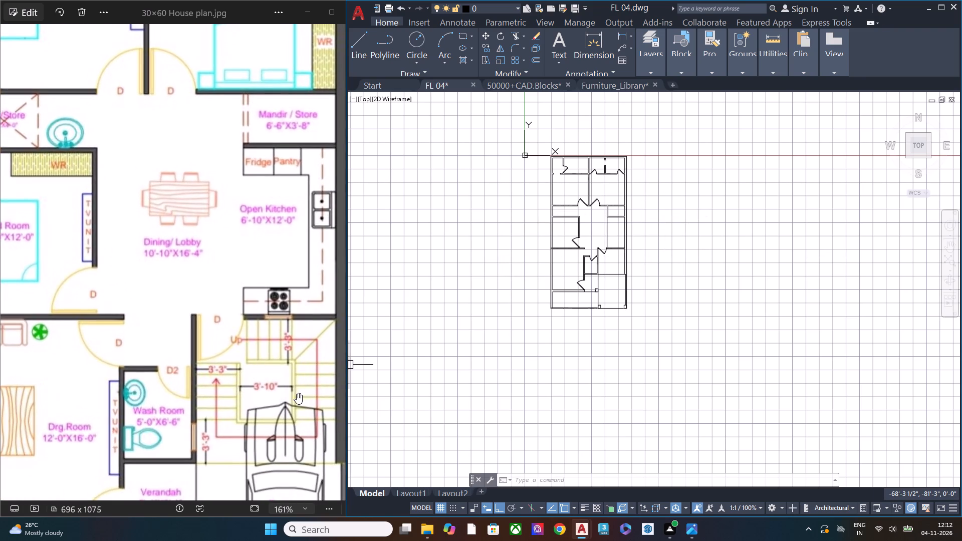
{"action": "scroll", "coordinate": [297, 393], "scroll_direction": "up", "scroll_amount": 2}
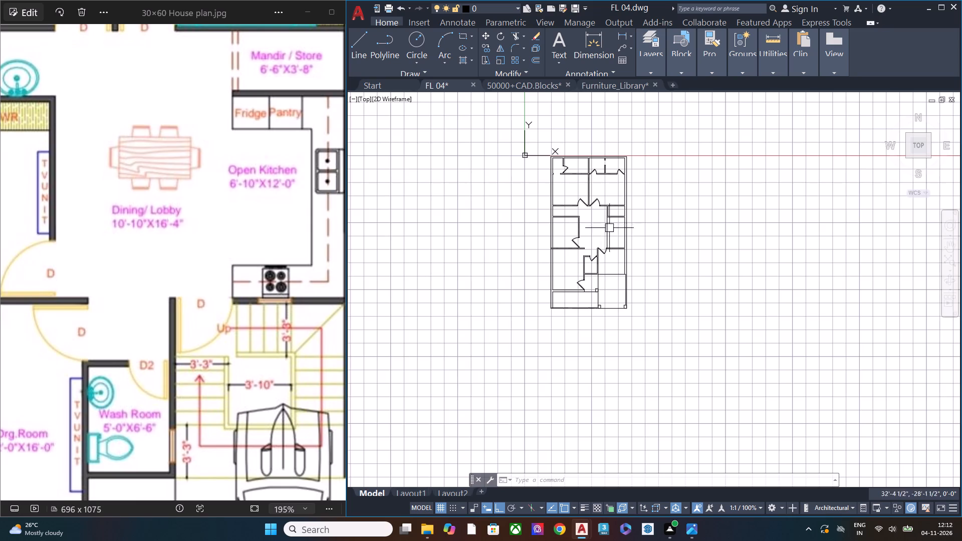
{"action": "scroll", "coordinate": [611, 226], "scroll_direction": "up", "scroll_amount": 4}
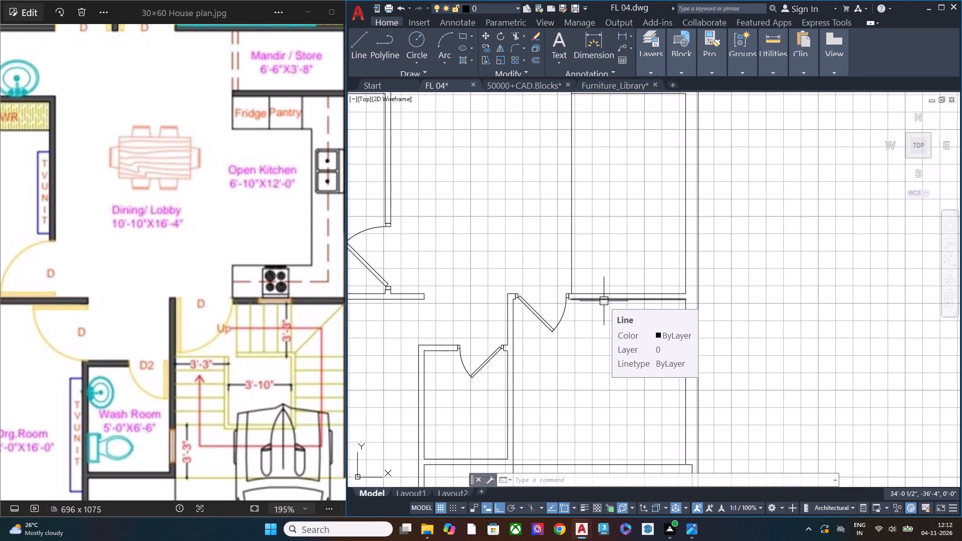
{"action": "key", "text": "Escape"}
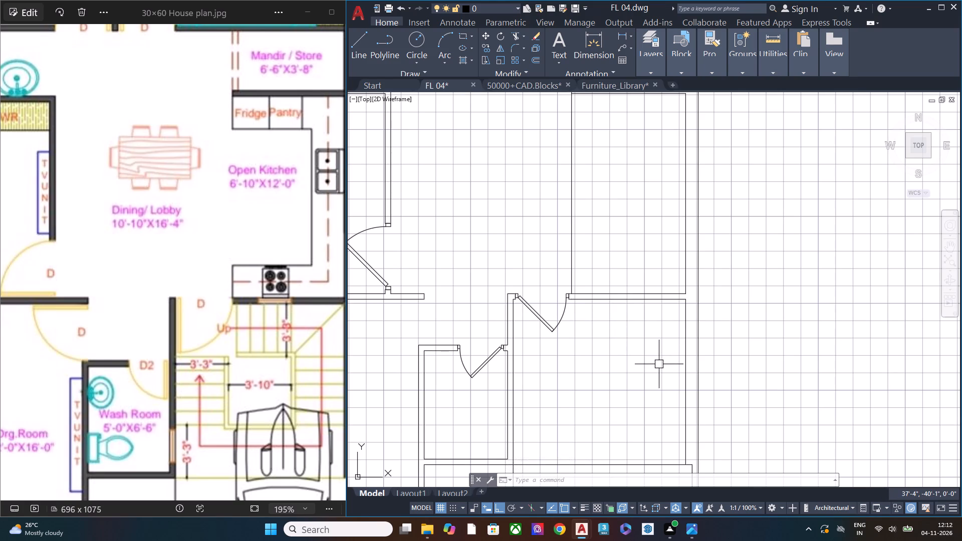
Delete the short line segment beside the staircase door frame on the lower face of the kitchen wall.
{"action": "middle_click_drag", "start_coordinate": [659, 364], "coordinate": [608, 282]}
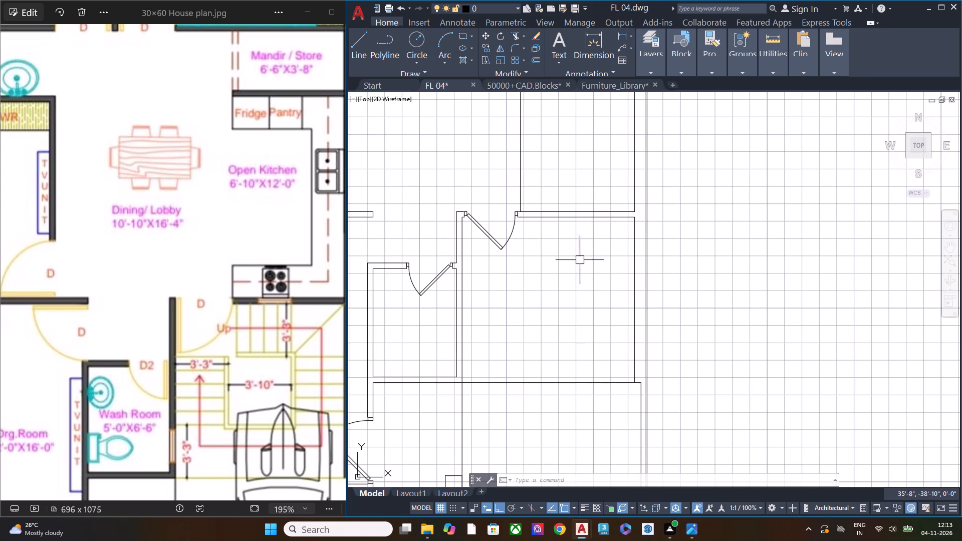
{"action": "left_click_drag", "start_coordinate": [585, 217], "coordinate": [585, 222]}
{"action": "scroll", "coordinate": [488, 207], "scroll_direction": "up", "scroll_amount": 5}
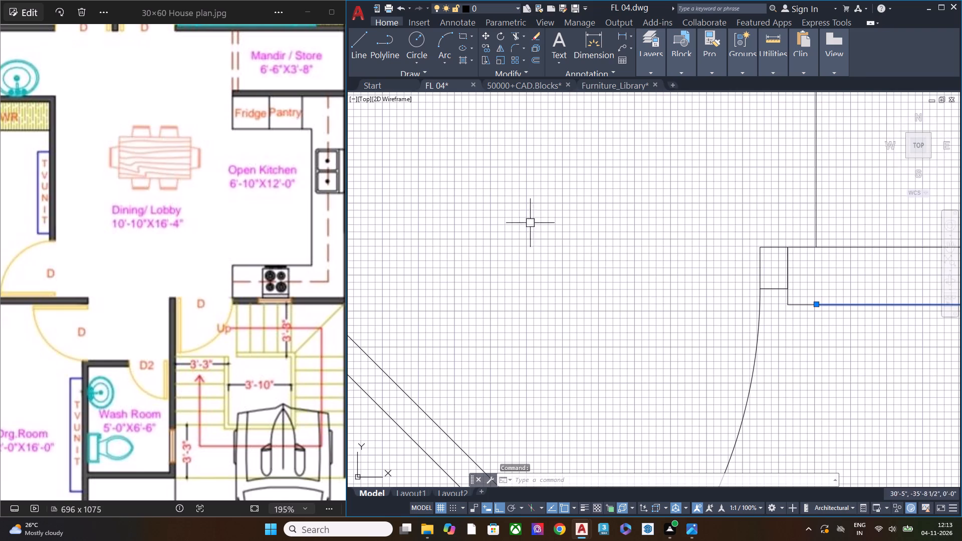
{"action": "scroll", "coordinate": [771, 317], "scroll_direction": "up", "scroll_amount": 1}
{"action": "middle_click_drag", "start_coordinate": [767, 317], "coordinate": [591, 297]}
{"action": "key", "text": "Escape"}
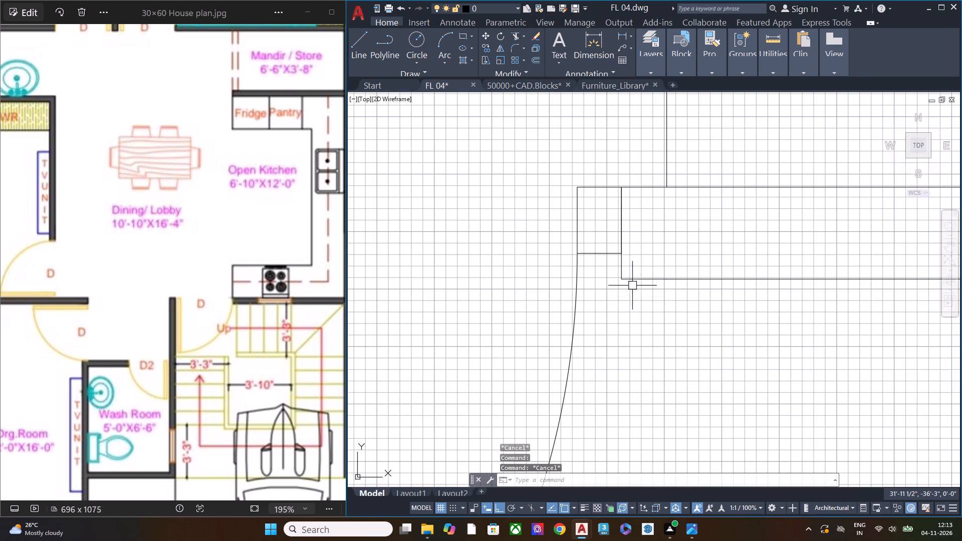
{"action": "left_click", "coordinate": [634, 281]}
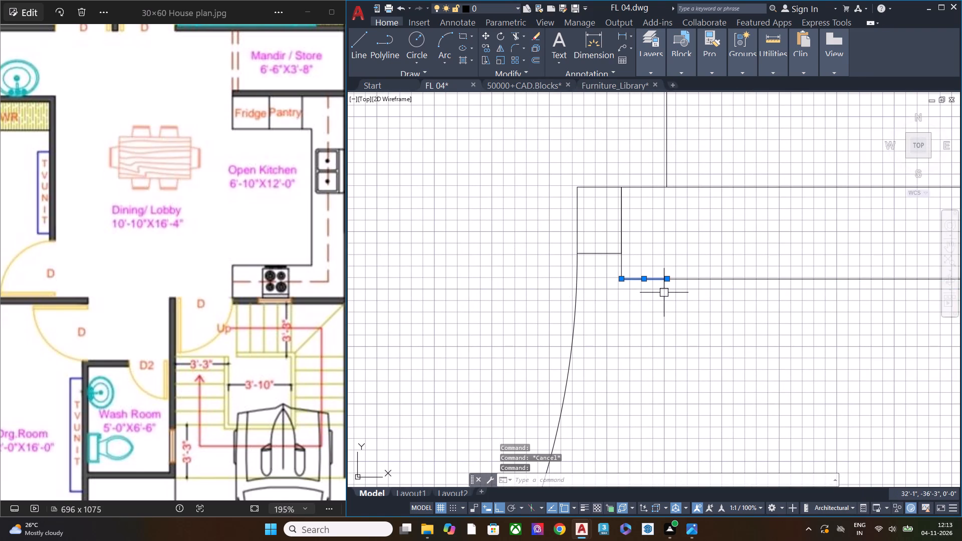
{"action": "key", "text": "Delete"}
Extend the kitchen wall's long lower face line across the gap to the staircase door frame.
{"action": "key", "text": "e"}
{"action": "key", "text": "x"}
{"action": "key", "text": "space"}
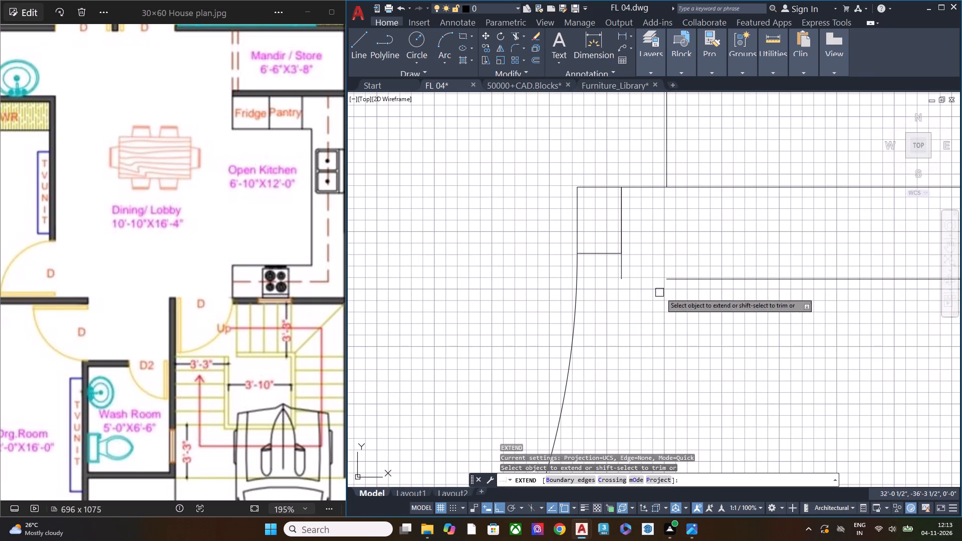
{"action": "left_click", "coordinate": [679, 301]}
{"action": "left_click", "coordinate": [680, 242]}
{"action": "key", "text": "Escape"}
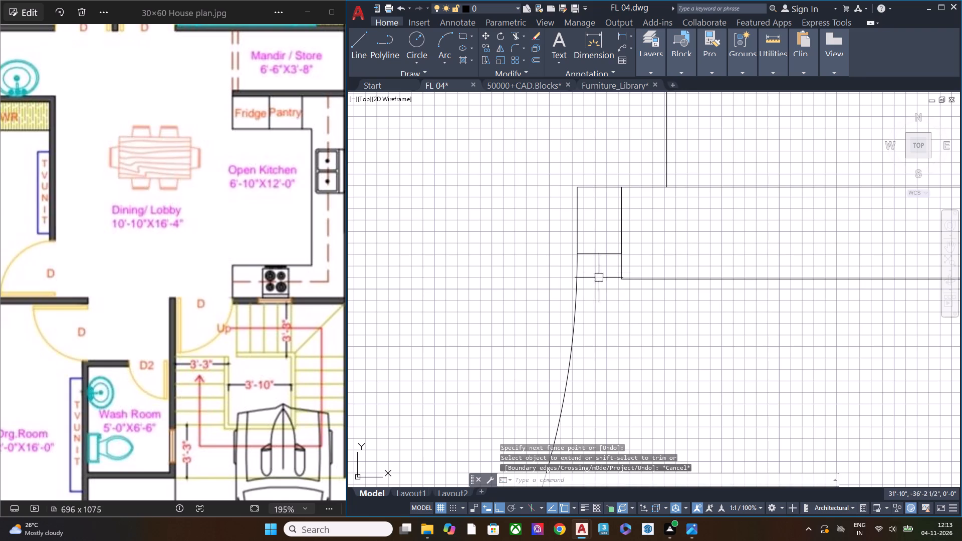
Offset the kitchen wall's lower face line 3'3" downward into the staircase area.
{"action": "scroll", "coordinate": [611, 270], "scroll_direction": "down", "scroll_amount": 3}
{"action": "left_click", "coordinate": [701, 273]}
{"action": "scroll", "coordinate": [598, 287], "scroll_direction": "down", "scroll_amount": 1}
{"action": "scroll", "coordinate": [598, 287], "scroll_direction": "up", "scroll_amount": 1}
{"action": "scroll", "coordinate": [598, 287], "scroll_direction": "down", "scroll_amount": 2}
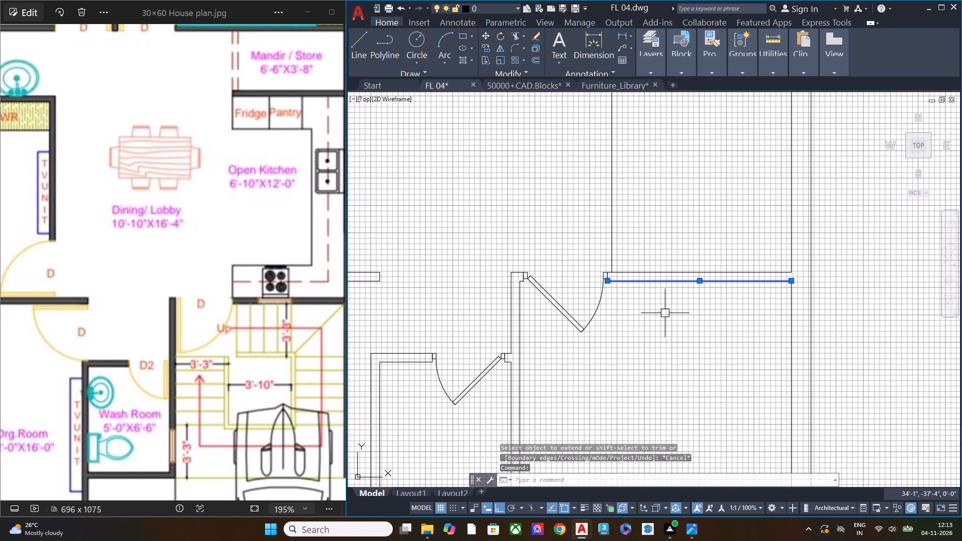
{"action": "middle_click_drag", "start_coordinate": [664, 315], "coordinate": [615, 234]}
{"action": "type", "text": "OF"}
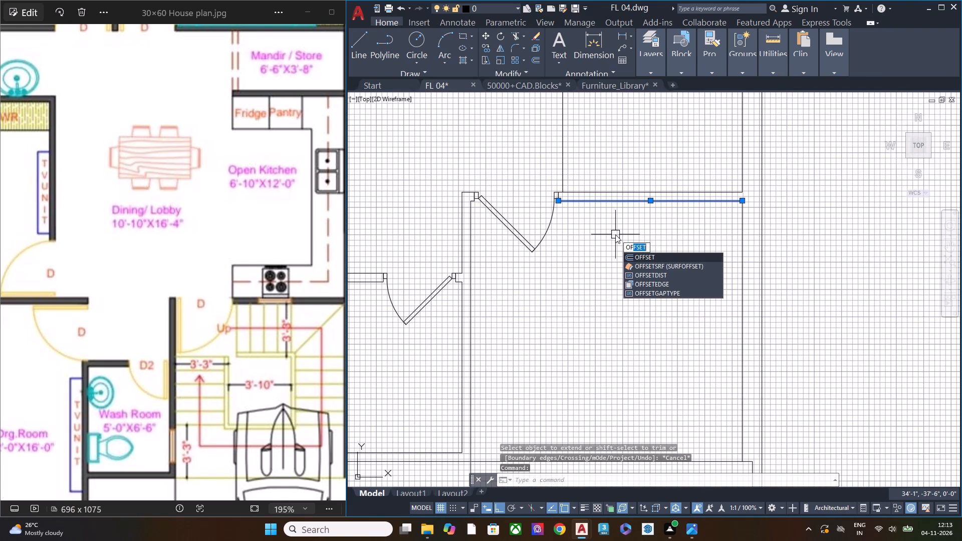
{"action": "left_click", "coordinate": [640, 260]}
{"action": "left_click", "coordinate": [643, 249]}
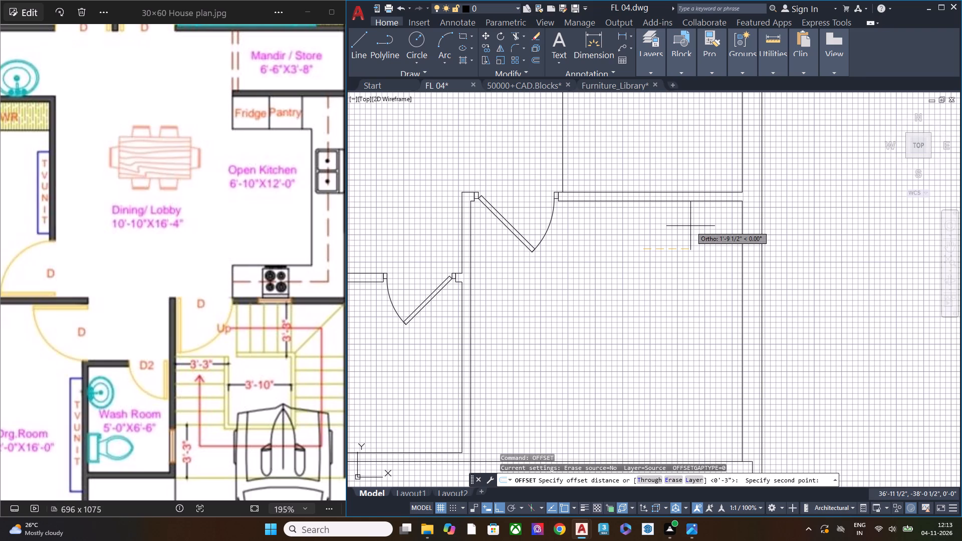
{"action": "key", "text": "space"}
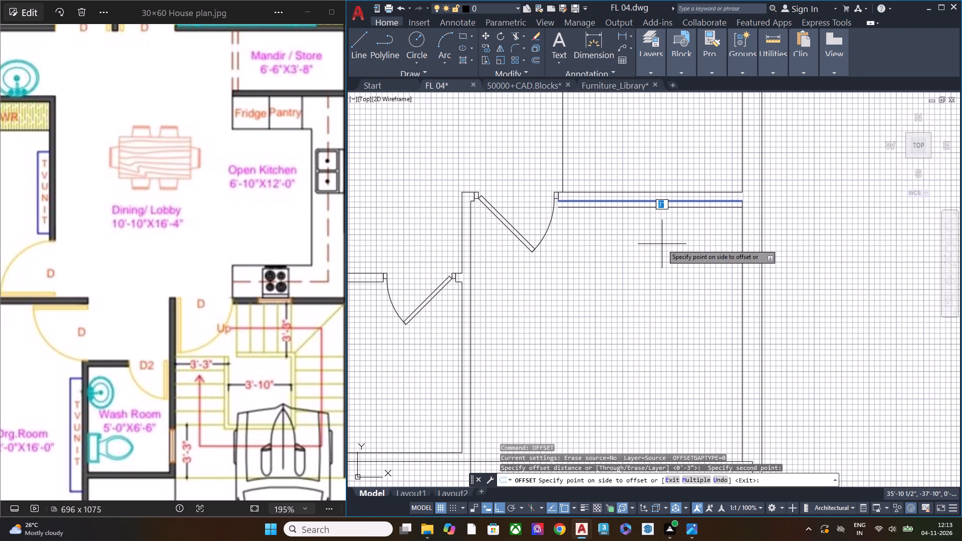
{"action": "type", "text": "3'3\""}
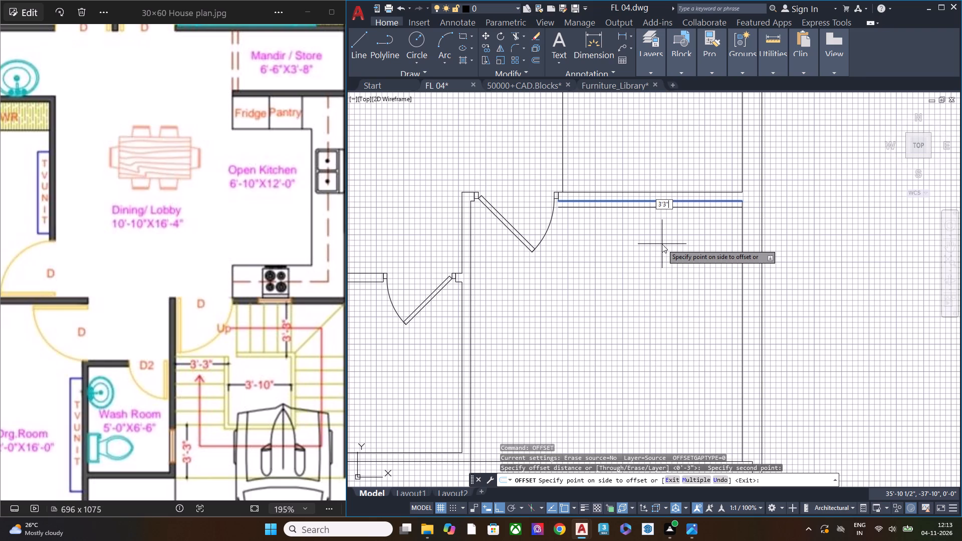
{"action": "key", "text": "Return"}
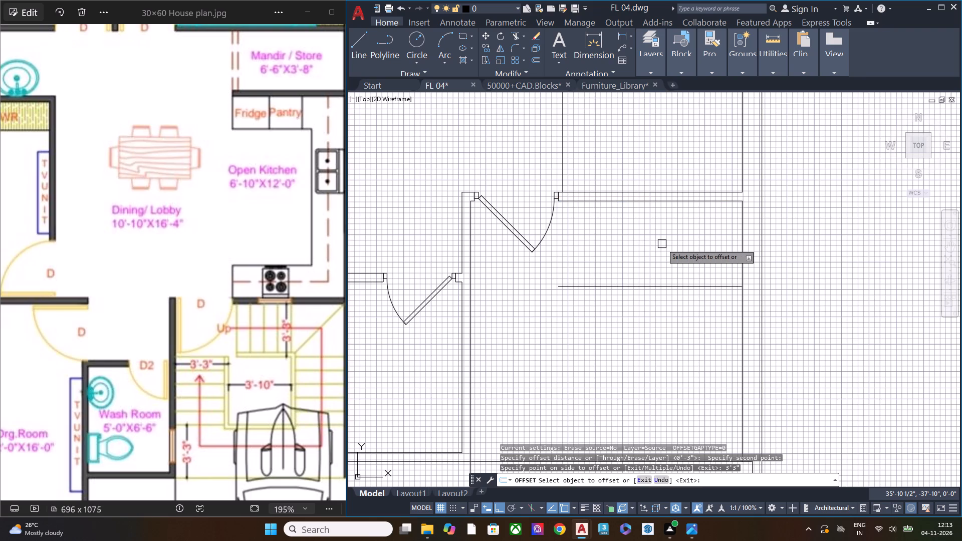
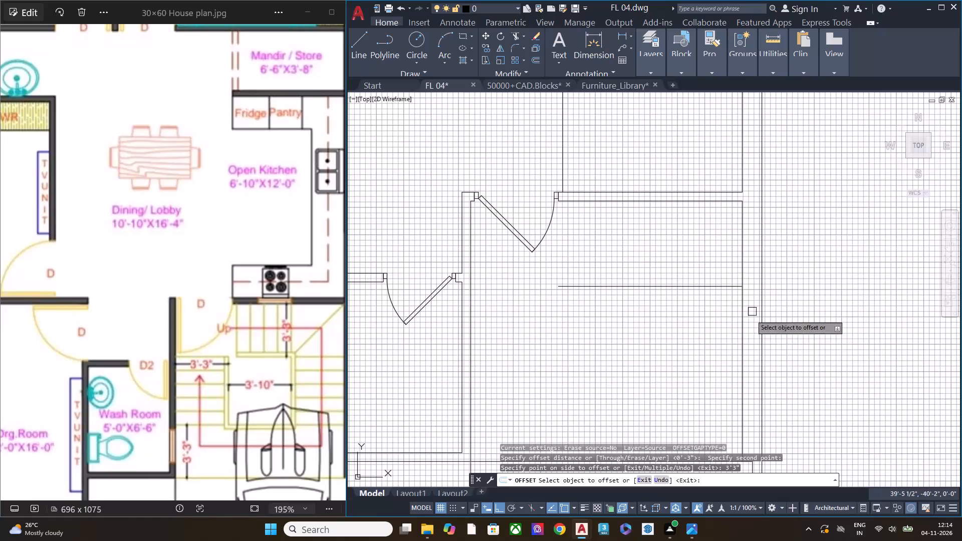
Offset the inner face lines of the staircase area's right and left walls 3'3" inward.
{"action": "left_click", "coordinate": [745, 336]}
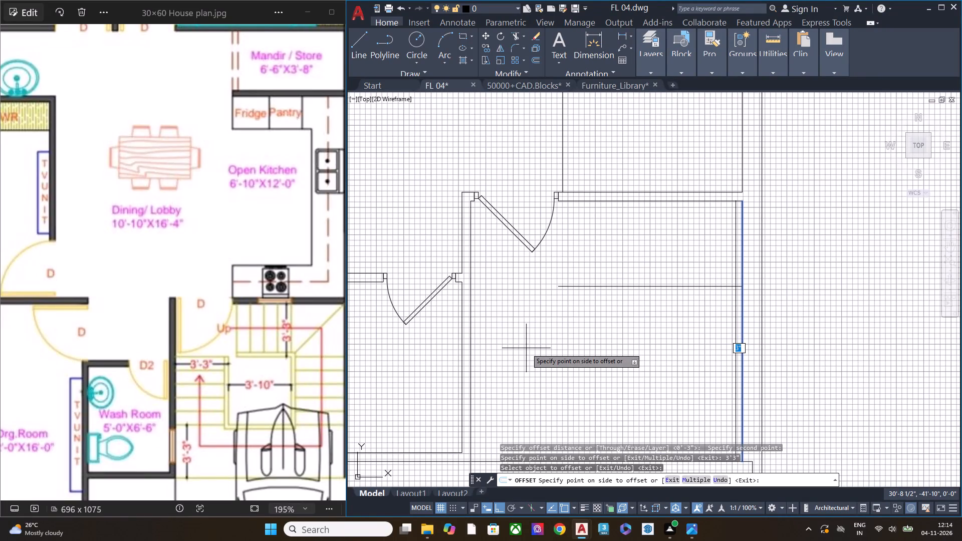
{"action": "type", "text": "3'3"}
{"action": "key", "text": "shift+quotedbl"}
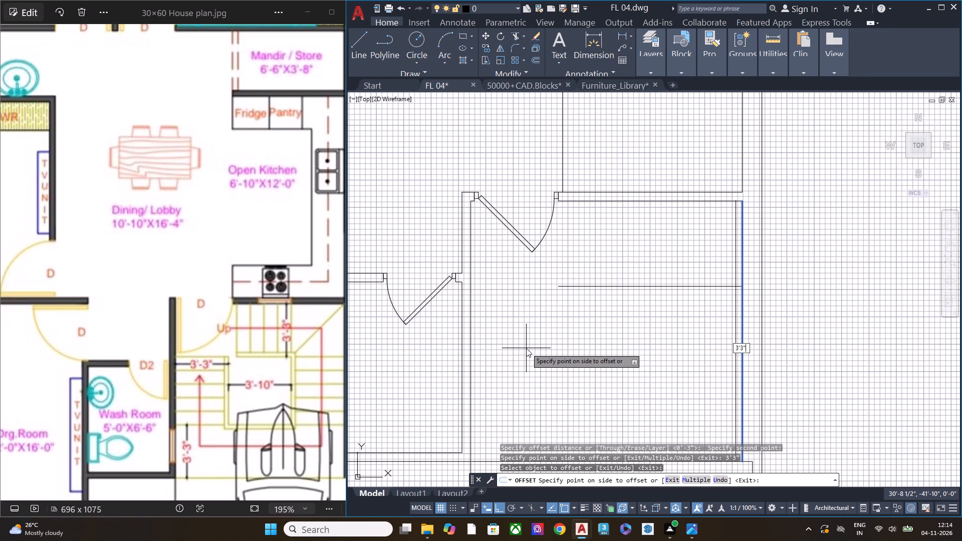
{"action": "key", "text": "Return"}
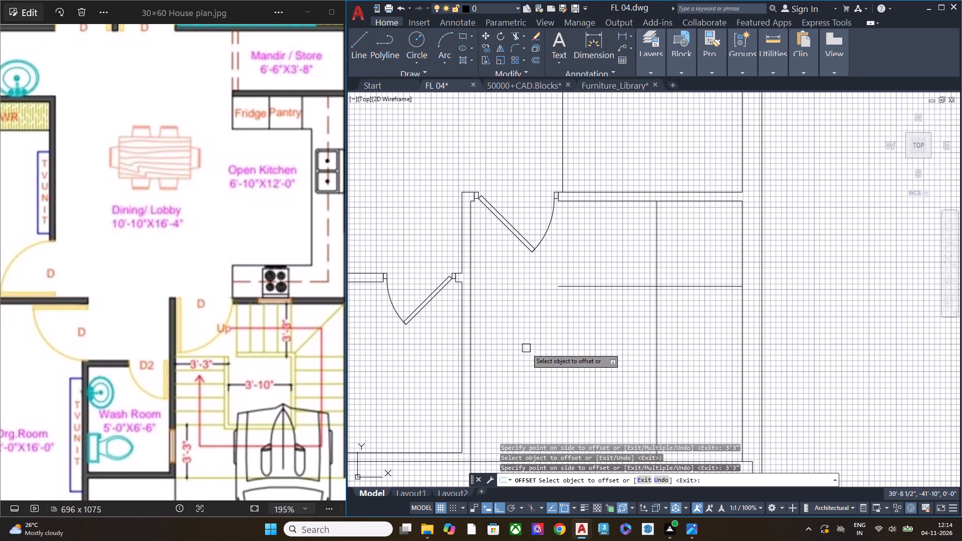
{"action": "middle_click_drag", "start_coordinate": [509, 350], "coordinate": [516, 253]}
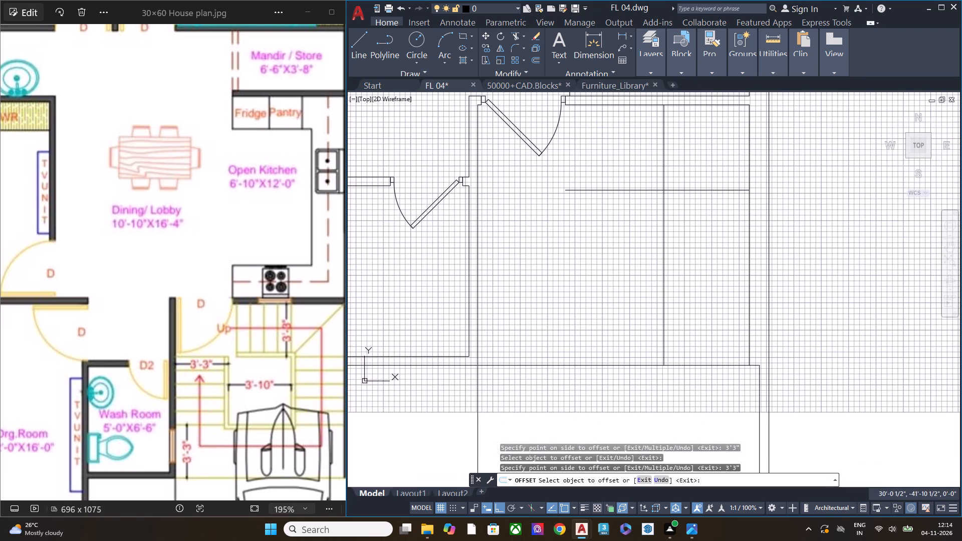
{"action": "left_click", "coordinate": [481, 281]}
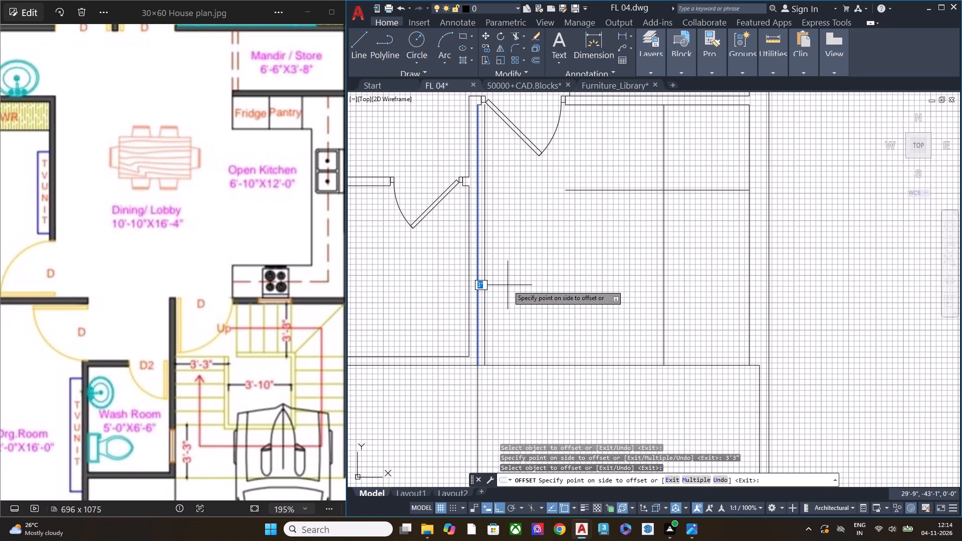
{"action": "type", "text": "3'3"}
{"action": "key", "text": "shift+quotedbl"}
{"action": "key", "text": "Return"}
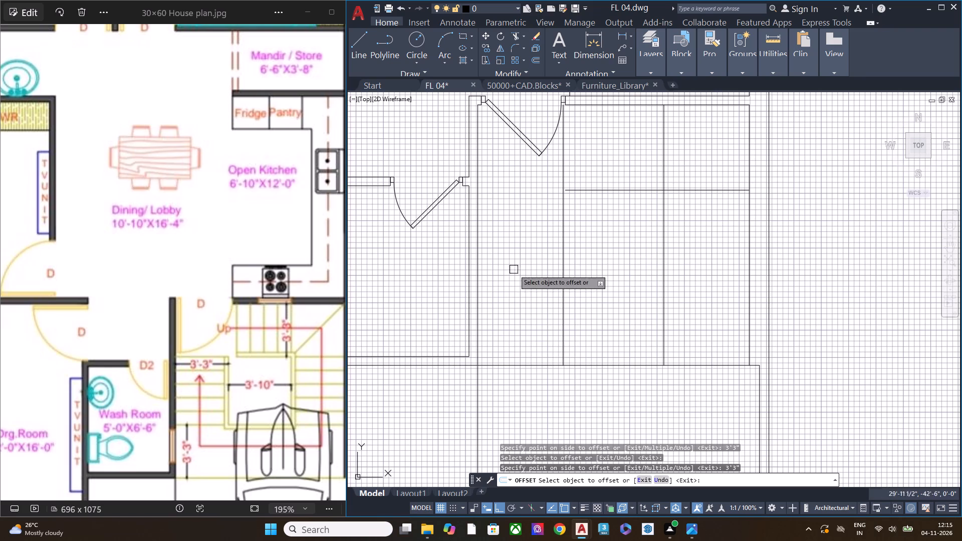
Offset the bottom boundary line of the staircase area 3'3" upward.
{"action": "scroll", "coordinate": [218, 290], "scroll_direction": "down", "scroll_amount": 3}
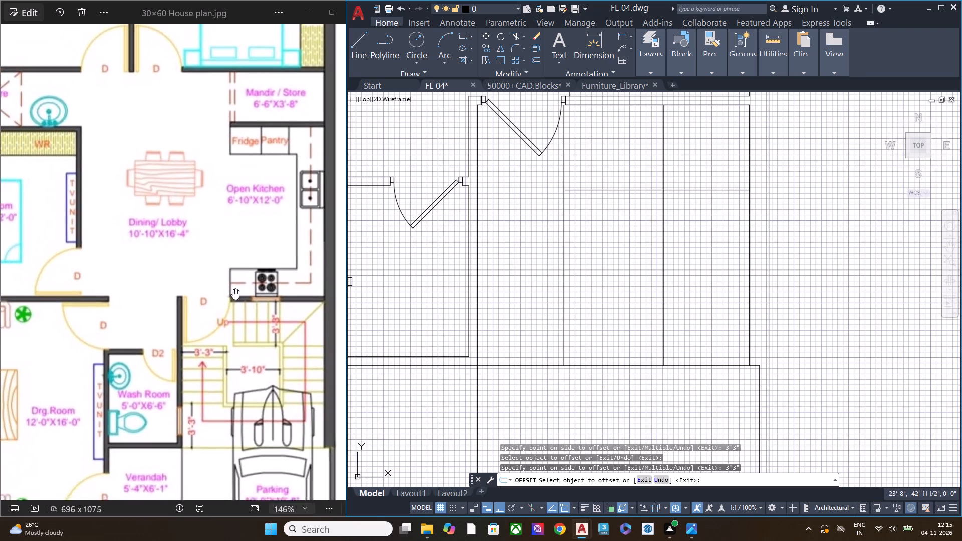
{"action": "left_click", "coordinate": [630, 363]}
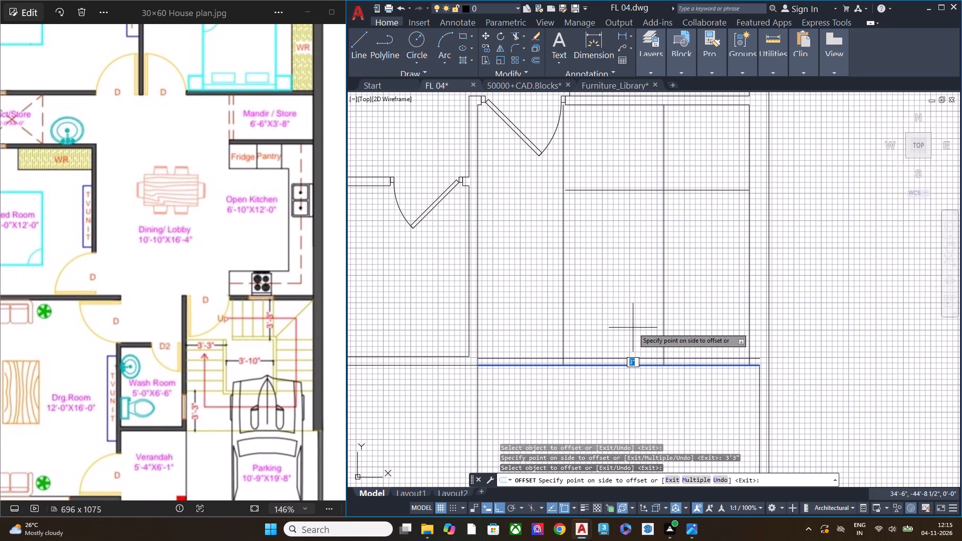
{"action": "type", "text": "3'3"}
{"action": "key", "text": "shift+quotedbl"}
{"action": "key", "text": "Return"}
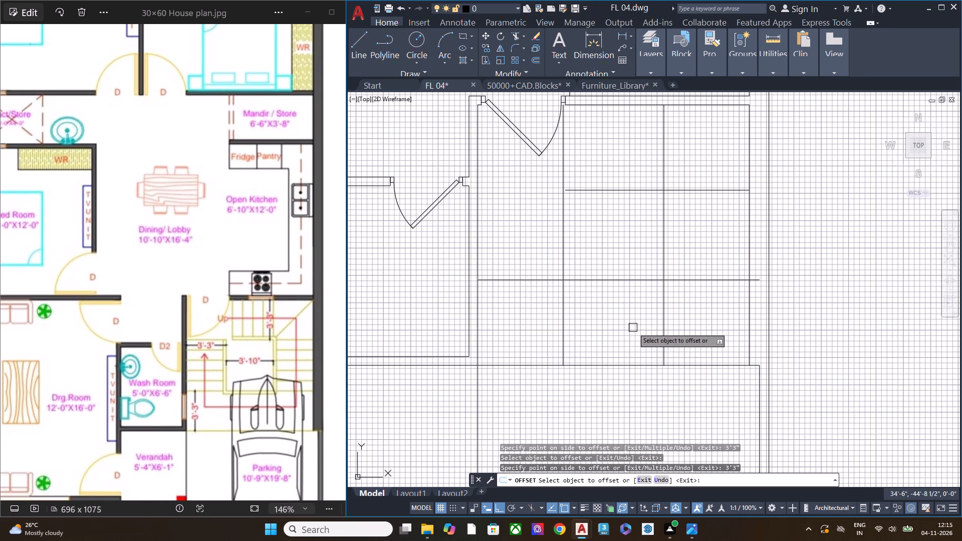
{"action": "left_click", "coordinate": [599, 320]}
{"action": "key", "text": "Escape"}
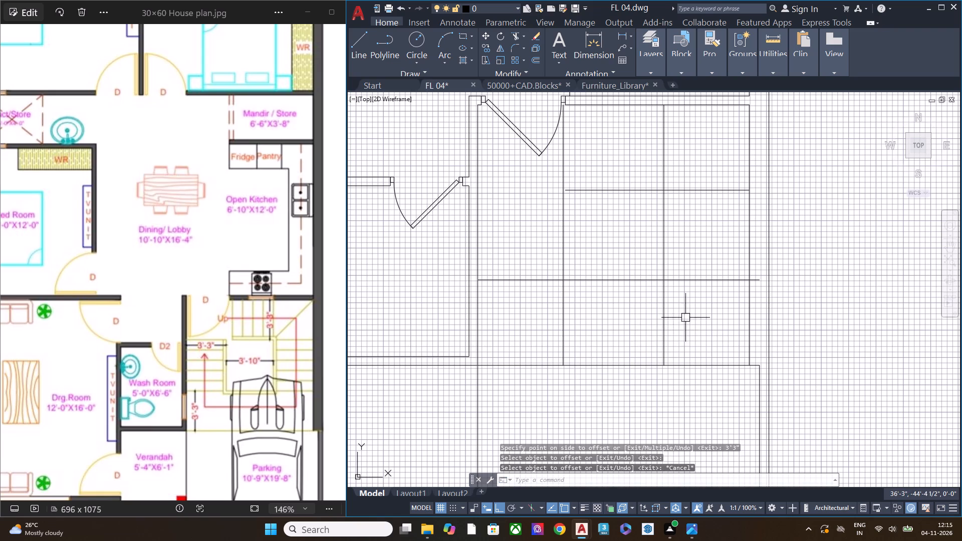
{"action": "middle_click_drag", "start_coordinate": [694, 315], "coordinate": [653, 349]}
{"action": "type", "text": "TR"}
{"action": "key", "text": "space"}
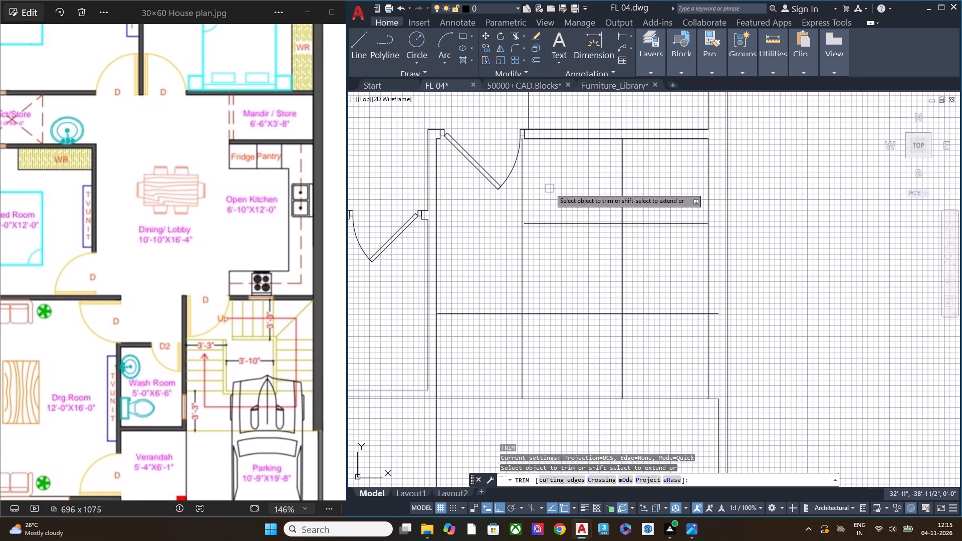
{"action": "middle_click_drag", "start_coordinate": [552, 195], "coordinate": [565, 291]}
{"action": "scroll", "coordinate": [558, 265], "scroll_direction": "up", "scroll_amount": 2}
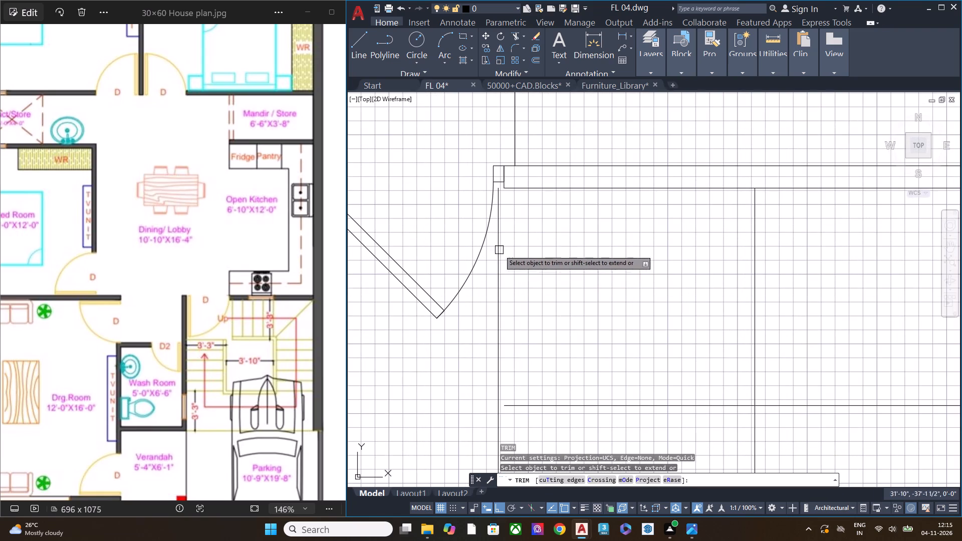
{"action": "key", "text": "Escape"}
Extend the upper horizontal stair line leftward to meet the left vertical stair line.
{"action": "scroll", "coordinate": [571, 291], "scroll_direction": "down", "scroll_amount": 4}
{"action": "scroll", "coordinate": [561, 326], "scroll_direction": "up", "scroll_amount": 3}
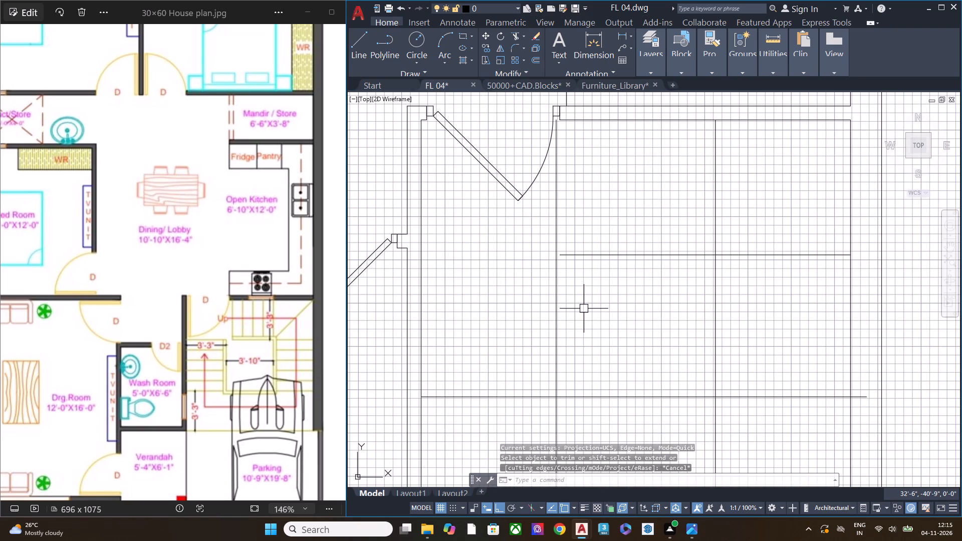
{"action": "key", "text": "e"}
{"action": "type", "text": "X"}
{"action": "key", "text": "space"}
{"action": "left_click_drag", "start_coordinate": [622, 299], "coordinate": [621, 289]}
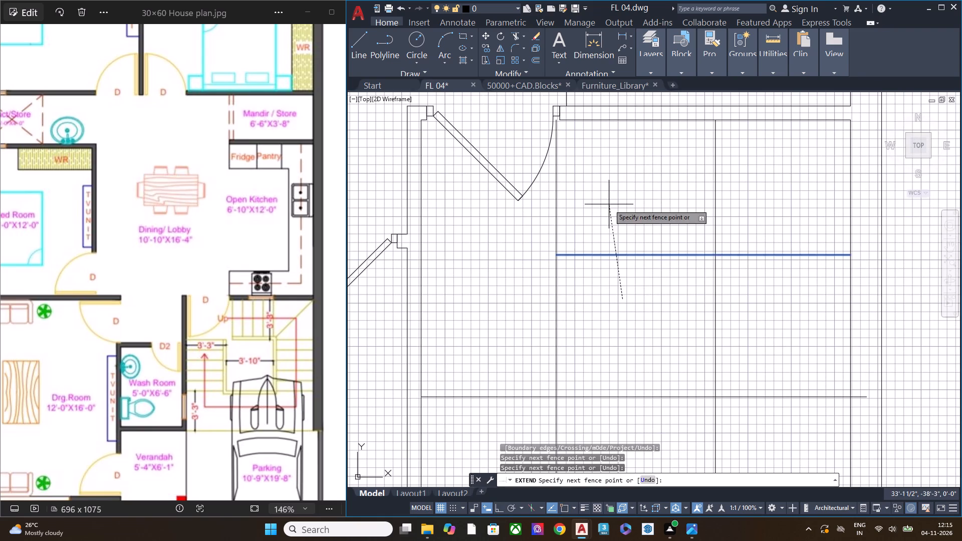
{"action": "left_click", "coordinate": [609, 204]}
{"action": "key", "text": "Escape"}
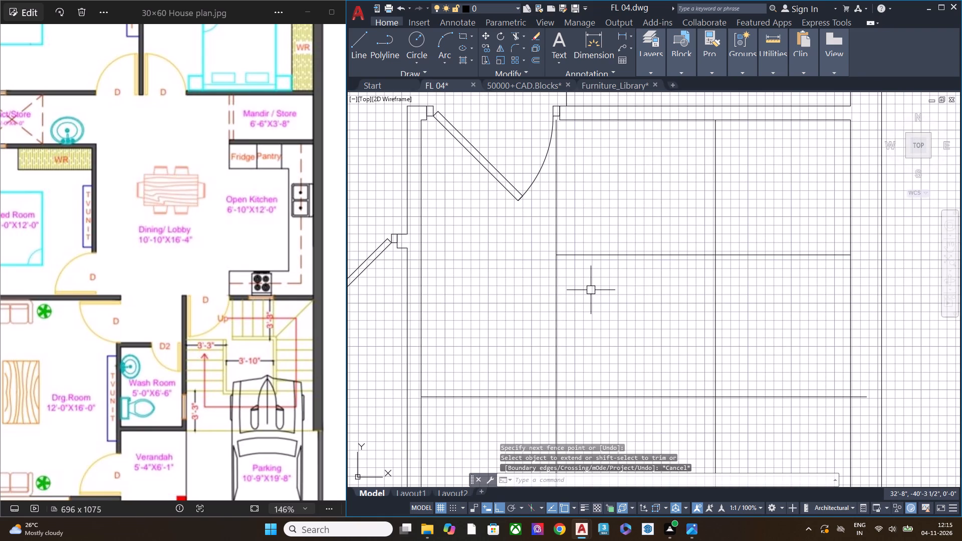
Trim the left vertical stair line above the upper horizontal line and the lower horizontal line's overhang past the right wall.
{"action": "type", "text": "TR"}
{"action": "key", "text": "space"}
{"action": "left_click", "coordinate": [559, 220]}
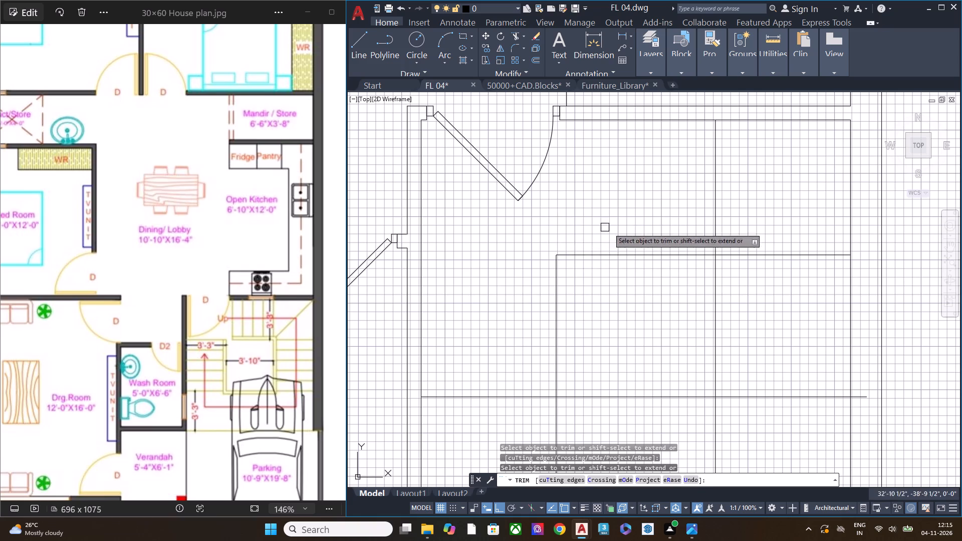
{"action": "scroll", "coordinate": [593, 231], "scroll_direction": "down", "scroll_amount": 2}
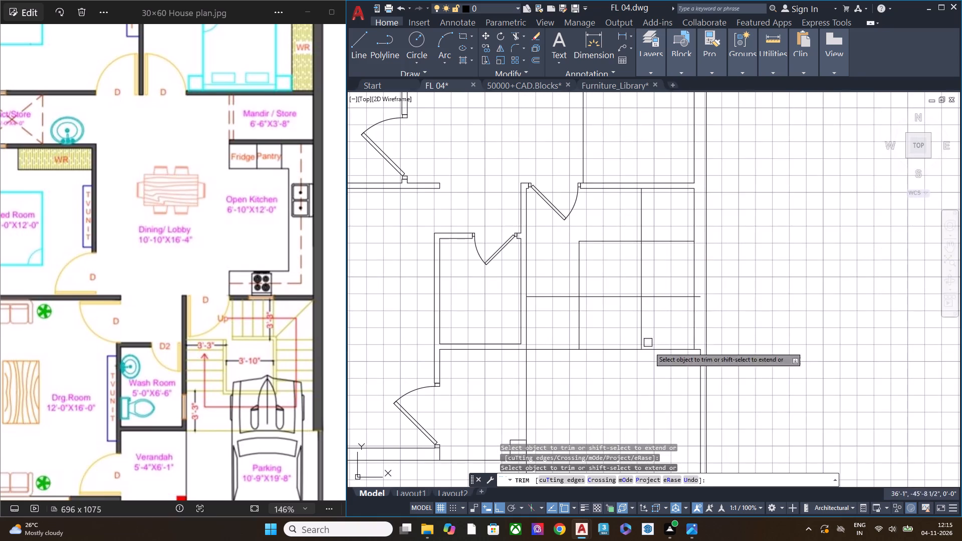
{"action": "middle_click_drag", "start_coordinate": [663, 375], "coordinate": [682, 274]}
{"action": "scroll", "coordinate": [667, 216], "scroll_direction": "up", "scroll_amount": 2}
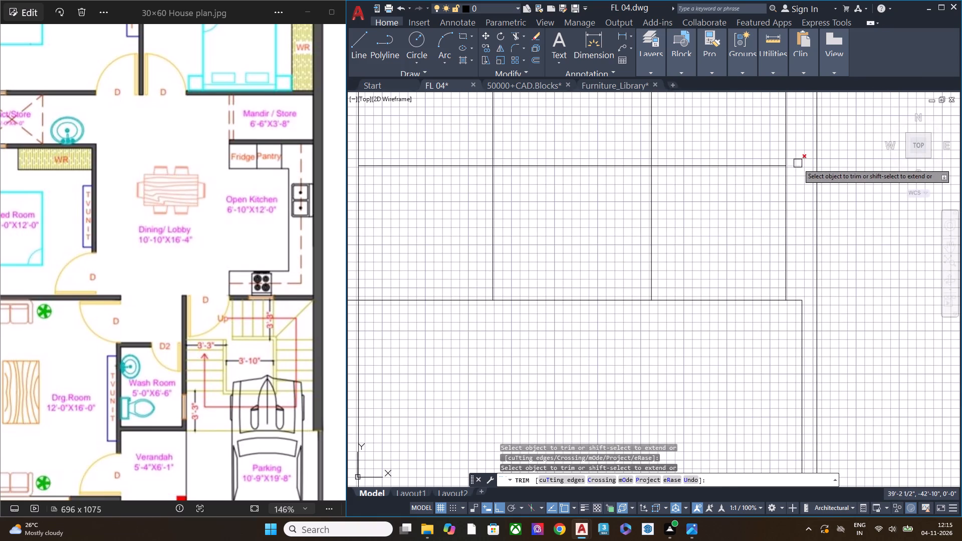
{"action": "left_click", "coordinate": [797, 164]}
Trim both vertical stair lines below the lower horizontal line, and the upper horizontal line between the right vertical and the right wall.
{"action": "scroll", "coordinate": [650, 233], "scroll_direction": "down", "scroll_amount": 1}
{"action": "middle_click_drag", "start_coordinate": [634, 231], "coordinate": [640, 276]}
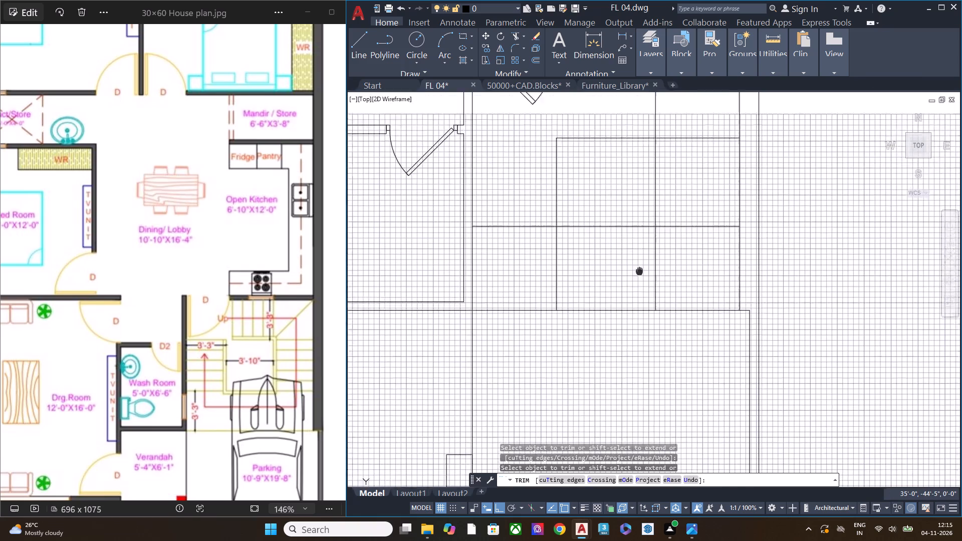
{"action": "middle_click_drag", "start_coordinate": [640, 276], "coordinate": [690, 375]}
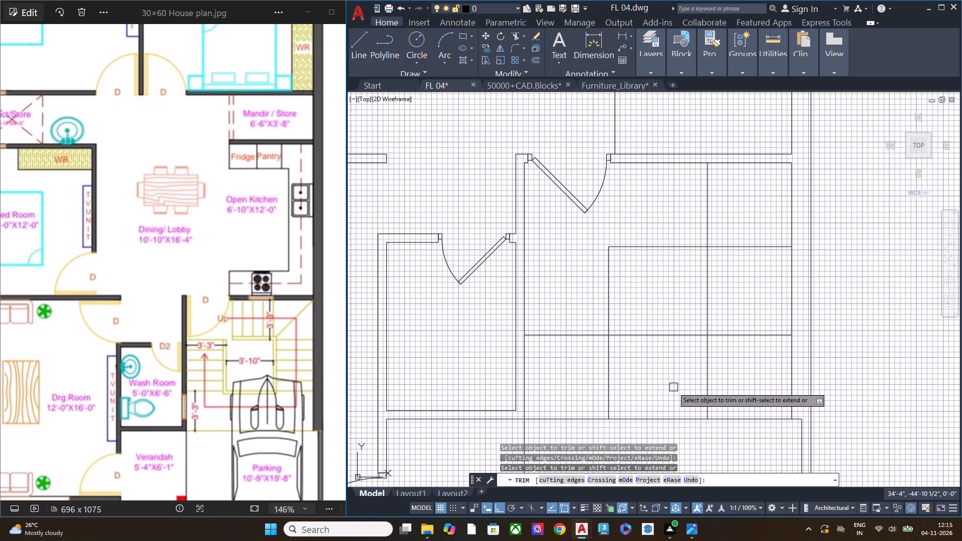
{"action": "middle_click_drag", "start_coordinate": [673, 387], "coordinate": [634, 349]}
{"action": "left_click", "coordinate": [571, 346]}
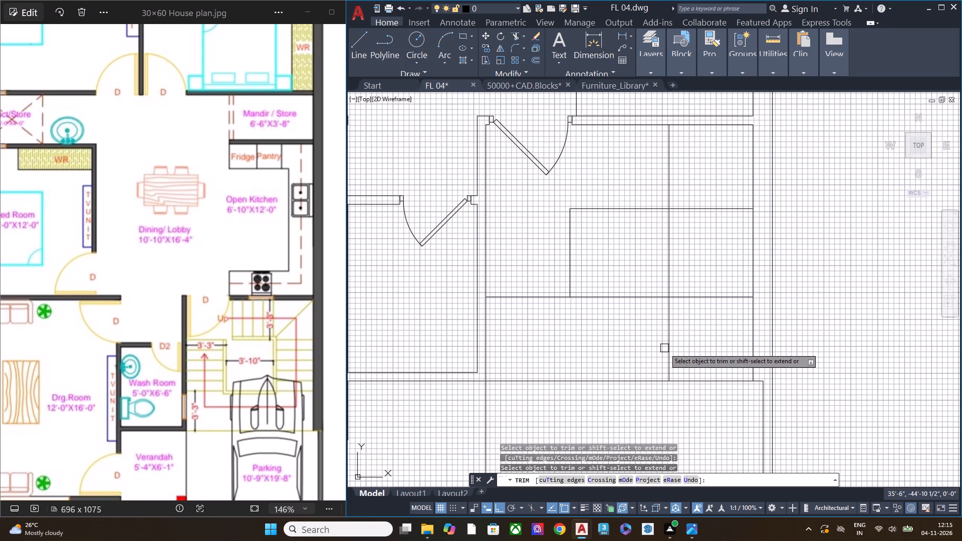
{"action": "left_click", "coordinate": [664, 348]}
{"action": "left_click", "coordinate": [680, 344]}
{"action": "left_click", "coordinate": [696, 206]}
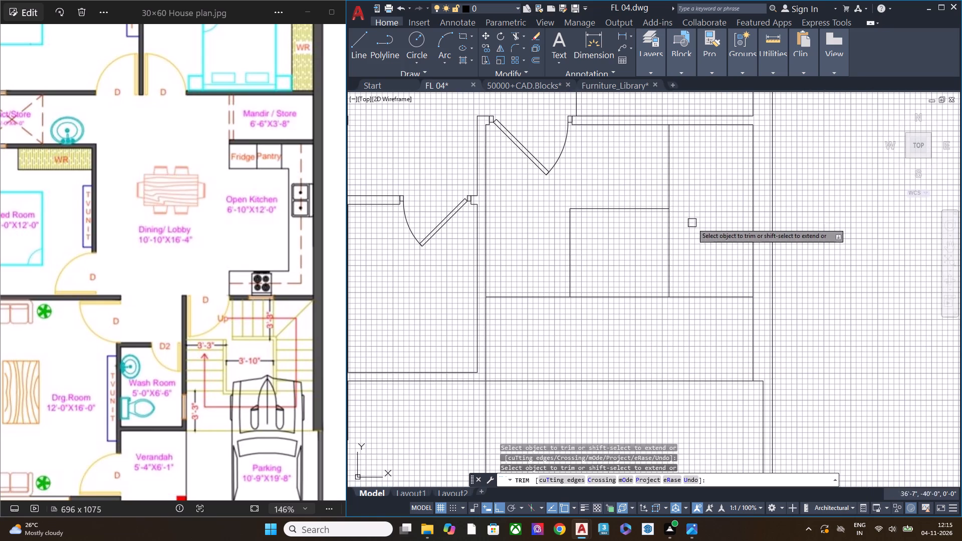
{"action": "middle_click_drag", "start_coordinate": [599, 244], "coordinate": [608, 324]}
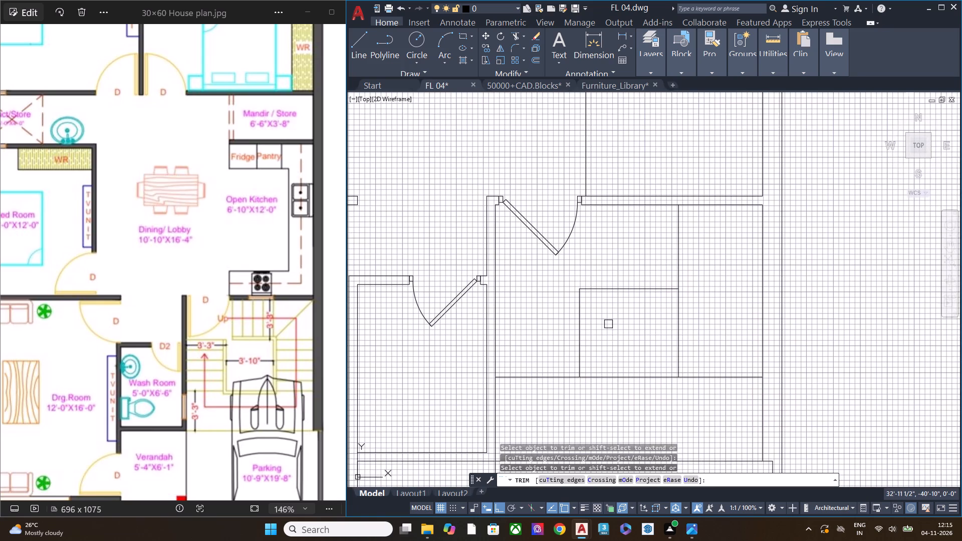
{"action": "scroll", "coordinate": [595, 218], "scroll_direction": "up", "scroll_amount": 1}
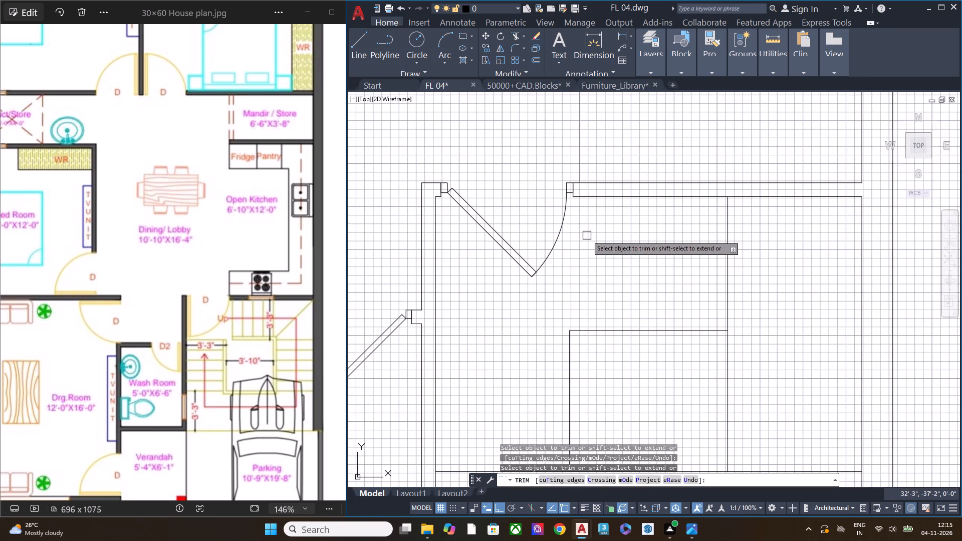
{"action": "middle_click_drag", "start_coordinate": [498, 374], "coordinate": [606, 307]}
{"action": "key", "text": "Escape"}
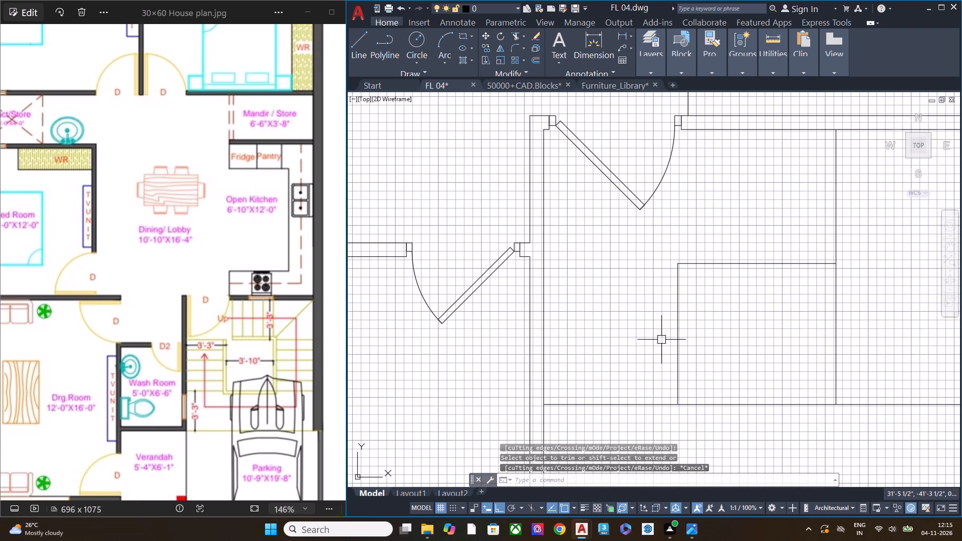
Extend the upper horizontal stair line leftward to the staircase's left wall.
{"action": "type", "text": "EX"}
{"action": "key", "text": "space"}
{"action": "left_click_drag", "start_coordinate": [727, 309], "coordinate": [728, 305]}
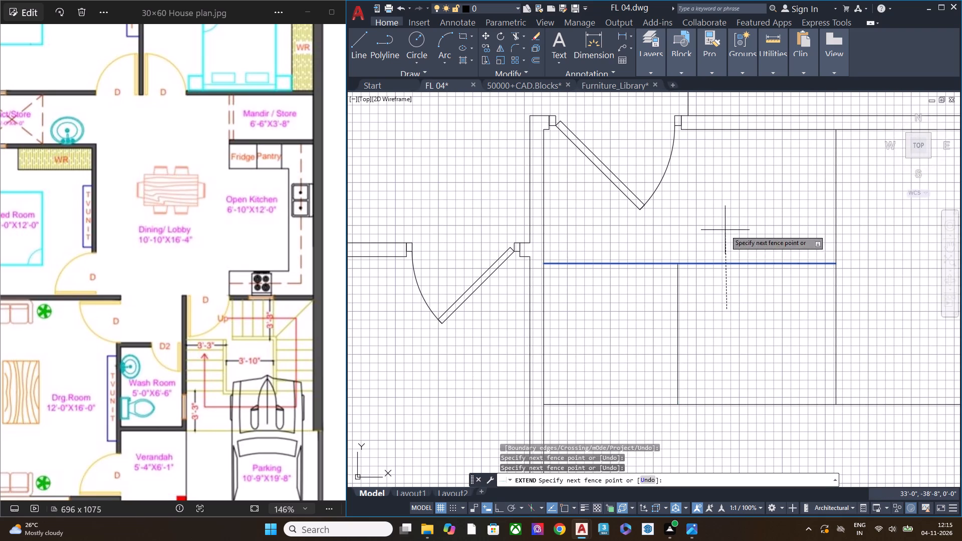
{"action": "left_click", "coordinate": [725, 230]}
{"action": "key", "text": "Escape"}
Trim the upper horizontal stair line between the two vertical stair lines.
{"action": "type", "text": "TR"}
{"action": "key", "text": "space"}
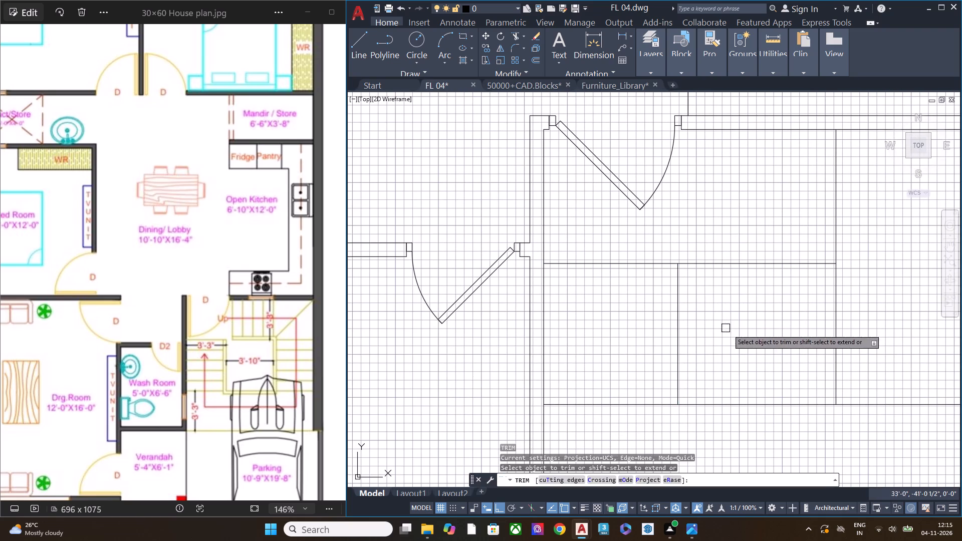
{"action": "left_click_drag", "start_coordinate": [735, 326], "coordinate": [735, 321]}
{"action": "left_click", "coordinate": [742, 192]}
{"action": "key", "text": "Escape"}
Offset the kitchen wall's lower face line 3'3" downward again to form the upper flight's edge.
{"action": "middle_click_drag", "start_coordinate": [750, 258], "coordinate": [652, 314]}
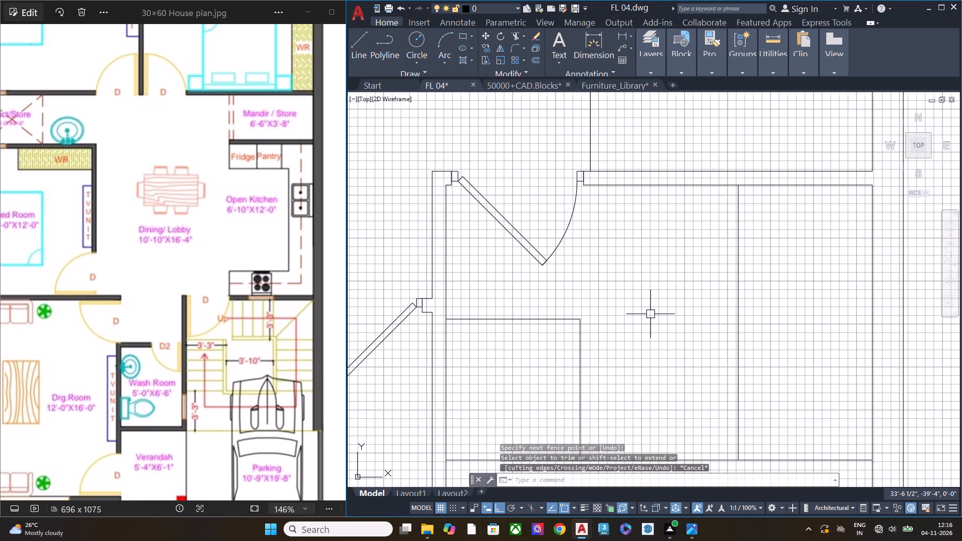
{"action": "left_click", "coordinate": [707, 189]}
{"action": "type", "text": "OFF"}
{"action": "key", "text": "space"}
{"action": "key", "text": "space"}
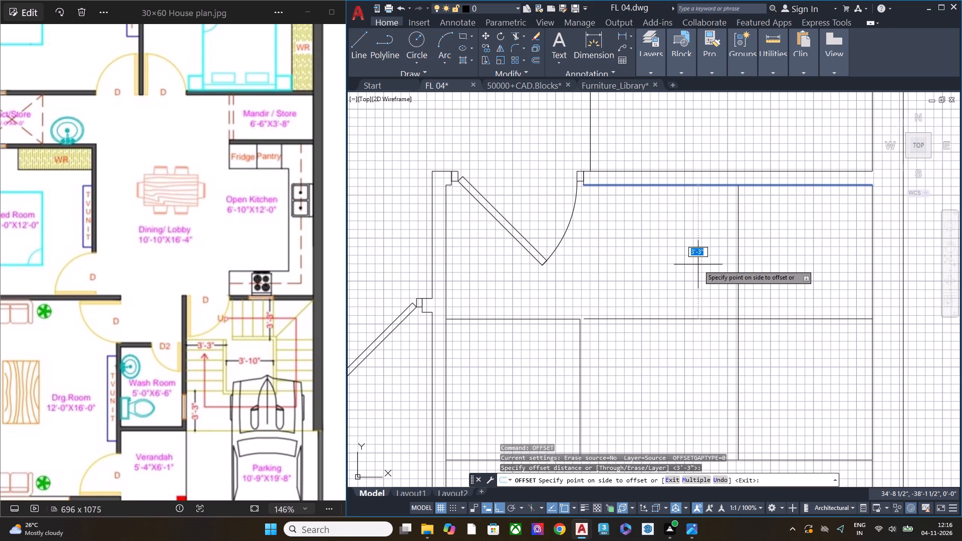
{"action": "left_click", "coordinate": [698, 264]}
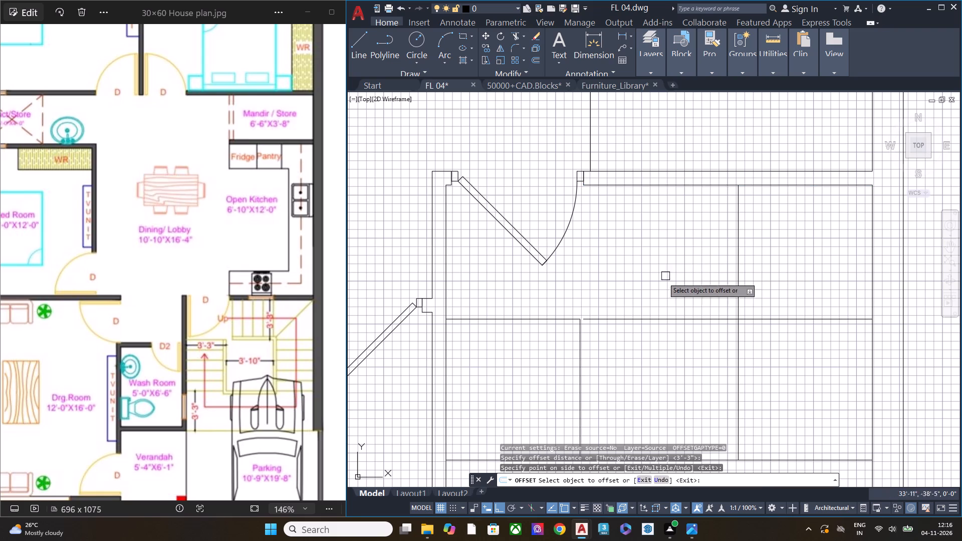
{"action": "type", "text": "L"}
{"action": "key", "text": "space"}
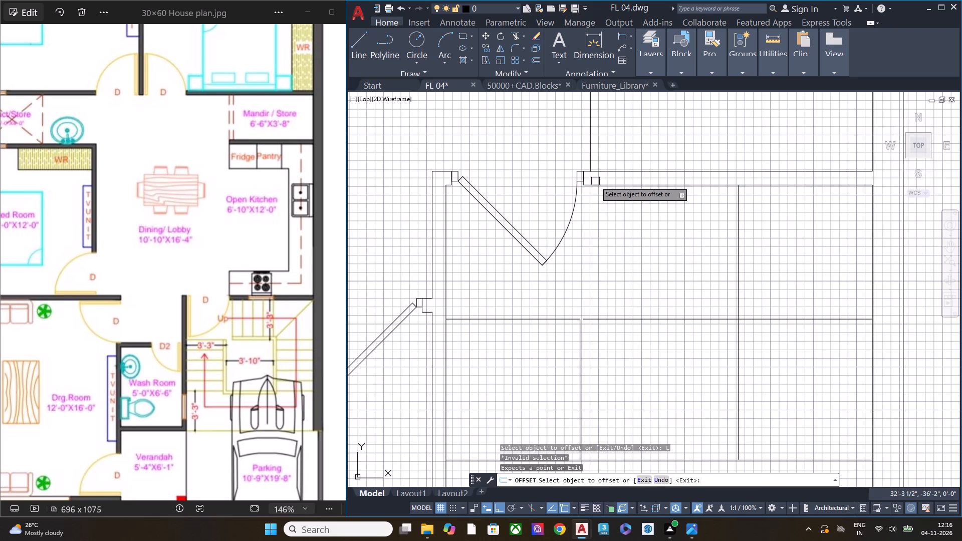
{"action": "key", "text": "space"}
Draw a vertical line from the kitchen wall's lower face beside the door down past the upper horizontal stair line.
{"action": "type", "text": "L"}
{"action": "key", "text": "space"}
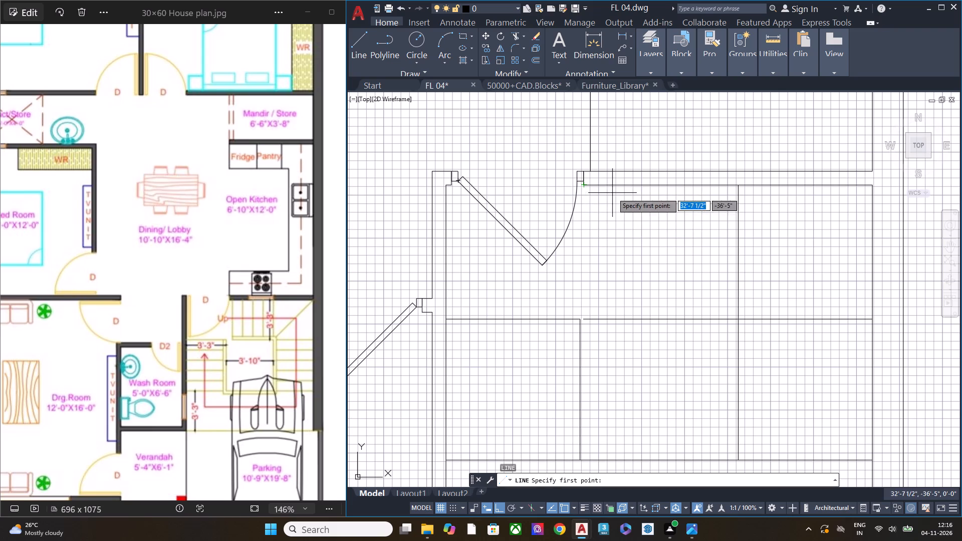
{"action": "left_click", "coordinate": [594, 181]}
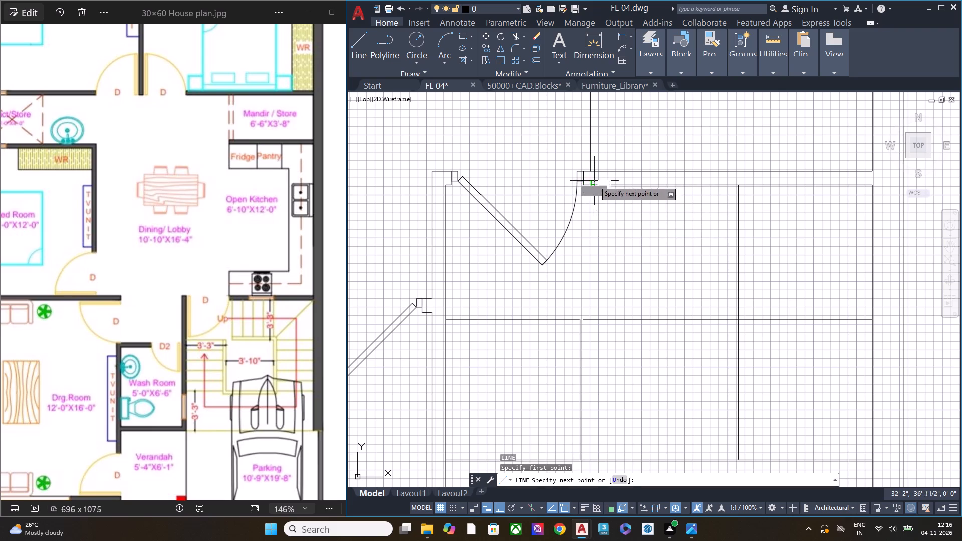
{"action": "left_click", "coordinate": [593, 328]}
{"action": "key", "text": "space"}
Trim the new vertical line's tail below the upper horizontal stair line, and that horizontal's short piece between the two left verticals.
{"action": "type", "text": "TR"}
{"action": "key", "text": "space"}
{"action": "left_click", "coordinate": [587, 319]}
{"action": "left_click", "coordinate": [594, 326]}
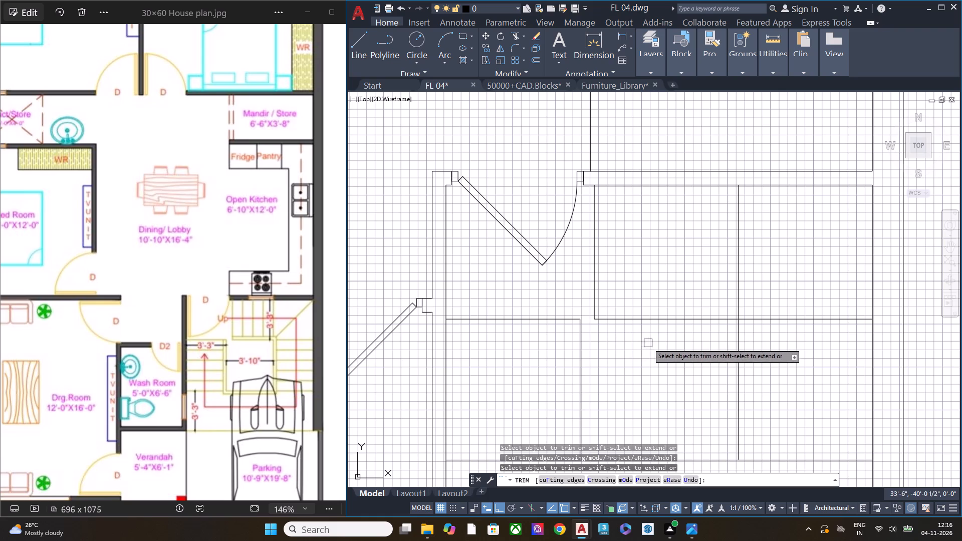
Trim the right vertical stair line above the upper horizontal, and both horizontal stair lines between the right vertical and the right wall.
{"action": "middle_click_drag", "start_coordinate": [640, 338], "coordinate": [625, 284]}
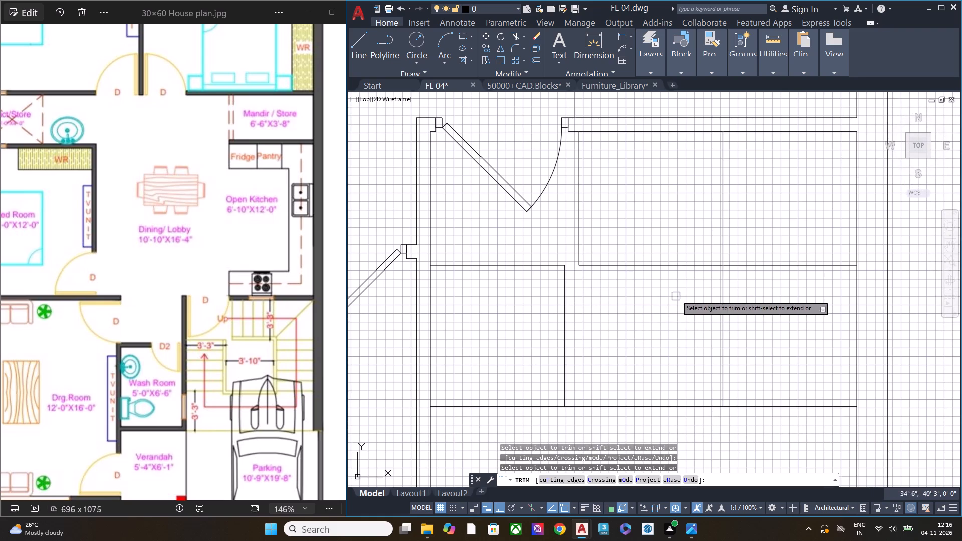
{"action": "left_click", "coordinate": [722, 207]}
{"action": "left_click", "coordinate": [756, 265]}
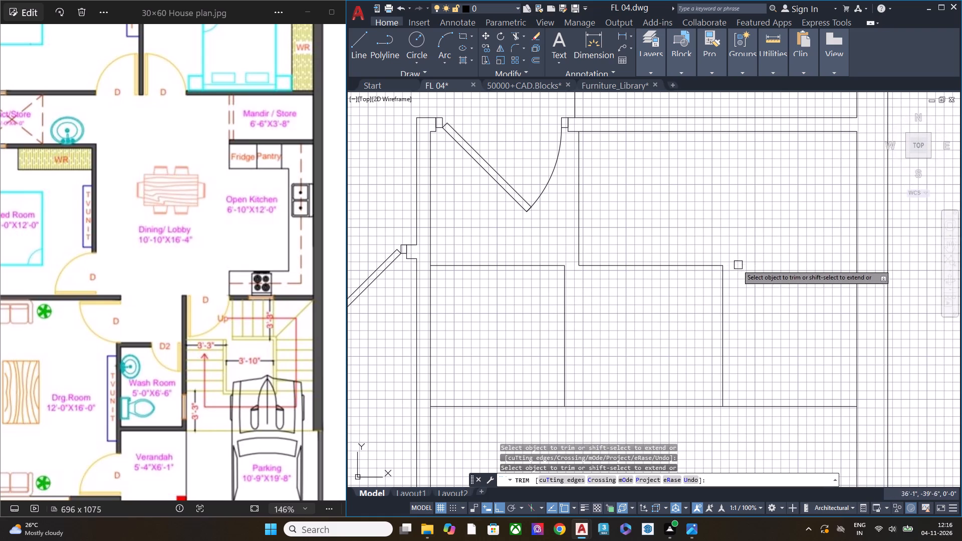
{"action": "middle_click_drag", "start_coordinate": [753, 353], "coordinate": [717, 255]}
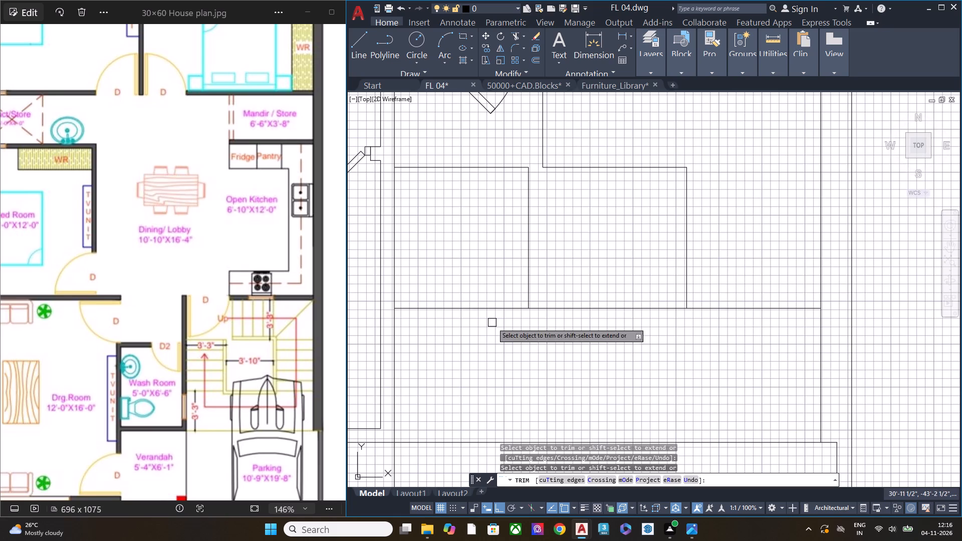
{"action": "left_click", "coordinate": [745, 310]}
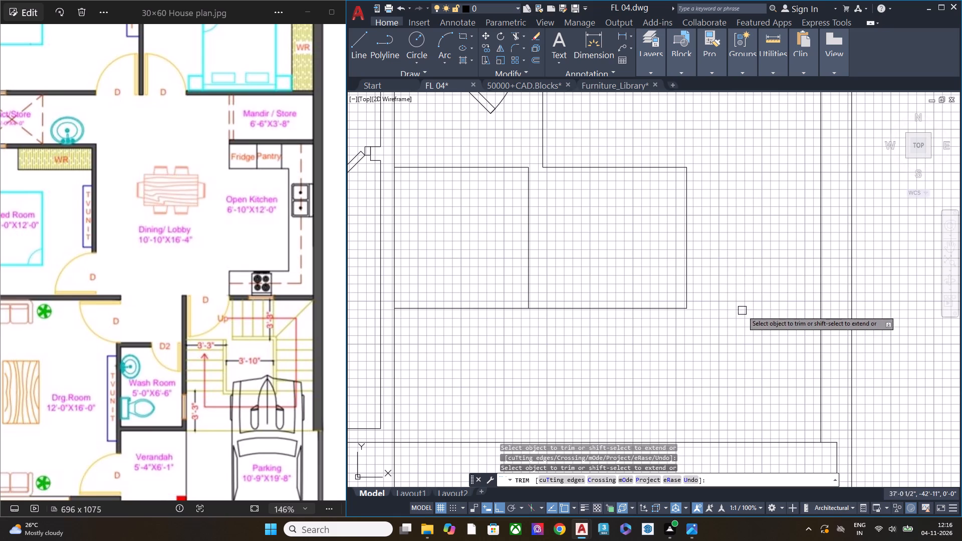
{"action": "key", "text": "Escape"}
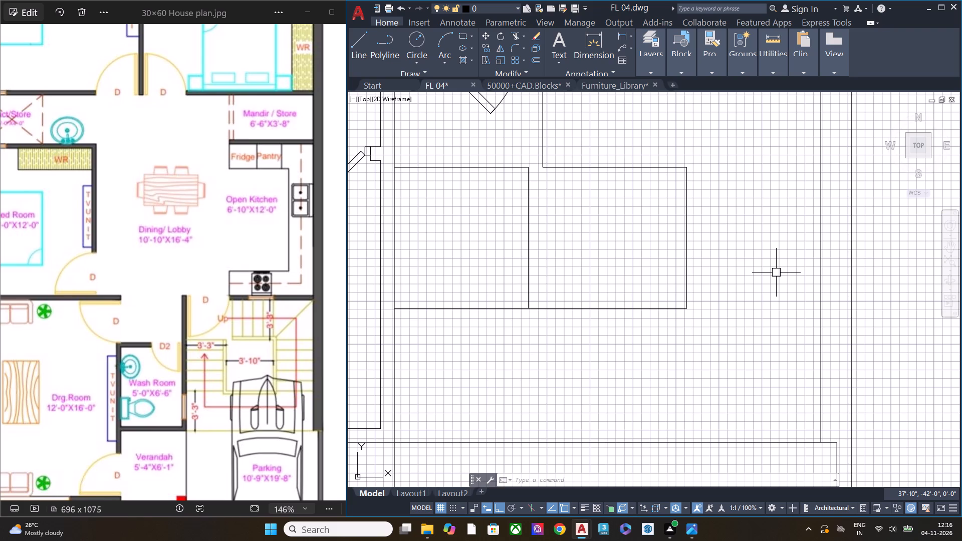
Trim the lower horizontal stair line between the staircase's left wall and the left vertical stair line.
{"action": "scroll", "coordinate": [644, 262], "scroll_direction": "down", "scroll_amount": 1}
{"action": "middle_click_drag", "start_coordinate": [635, 276], "coordinate": [650, 297]}
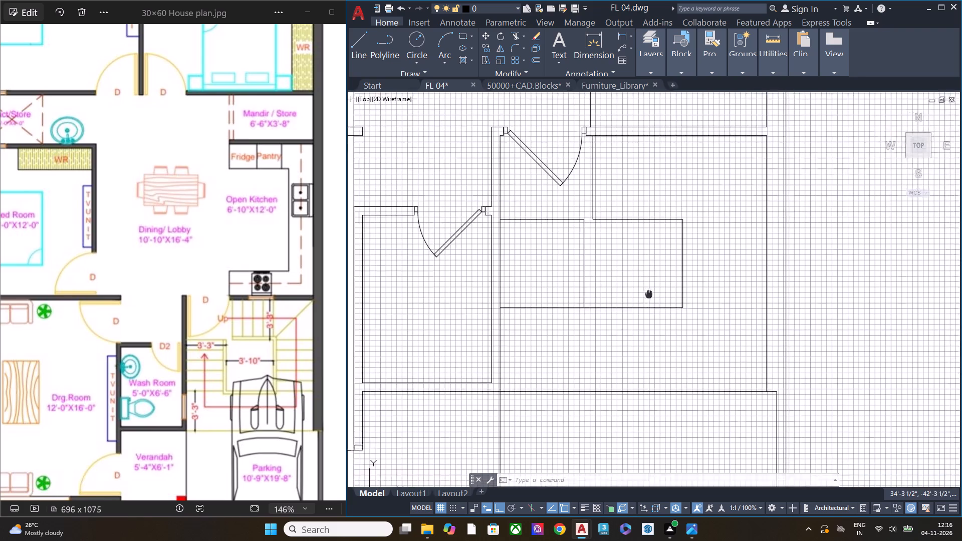
{"action": "middle_click_drag", "start_coordinate": [650, 297], "coordinate": [664, 319]}
{"action": "middle_click_drag", "start_coordinate": [573, 331], "coordinate": [563, 320]}
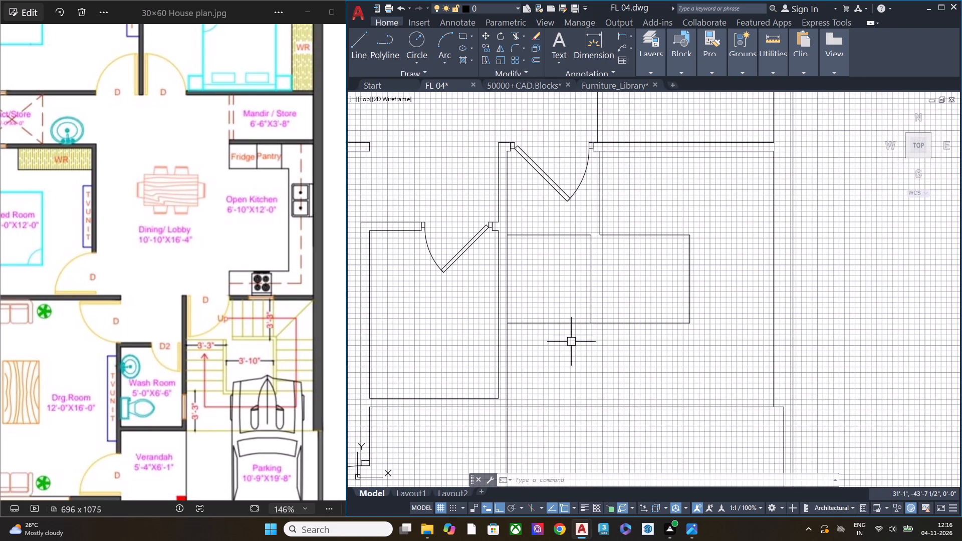
{"action": "key", "text": "t"}
{"action": "type", "text": "R"}
{"action": "key", "text": "space"}
{"action": "left_click", "coordinate": [568, 327]}
{"action": "key", "text": "Escape"}
Measure the stairwell's width between its left and right vertical lines.
{"action": "middle_click_drag", "start_coordinate": [643, 258], "coordinate": [646, 284]}
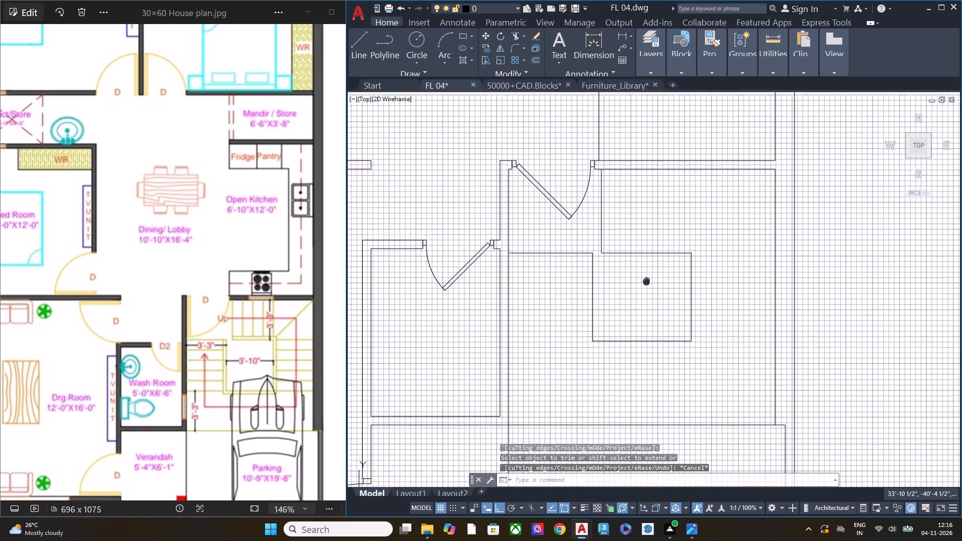
{"action": "middle_click_drag", "start_coordinate": [646, 284], "coordinate": [650, 303]}
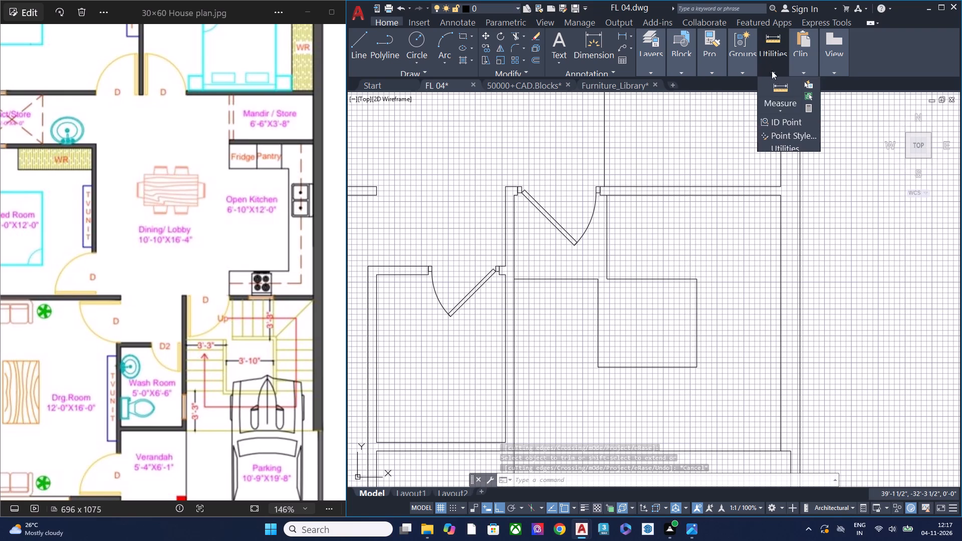
{"action": "left_click", "coordinate": [781, 110]}
{"action": "left_click", "coordinate": [785, 145]}
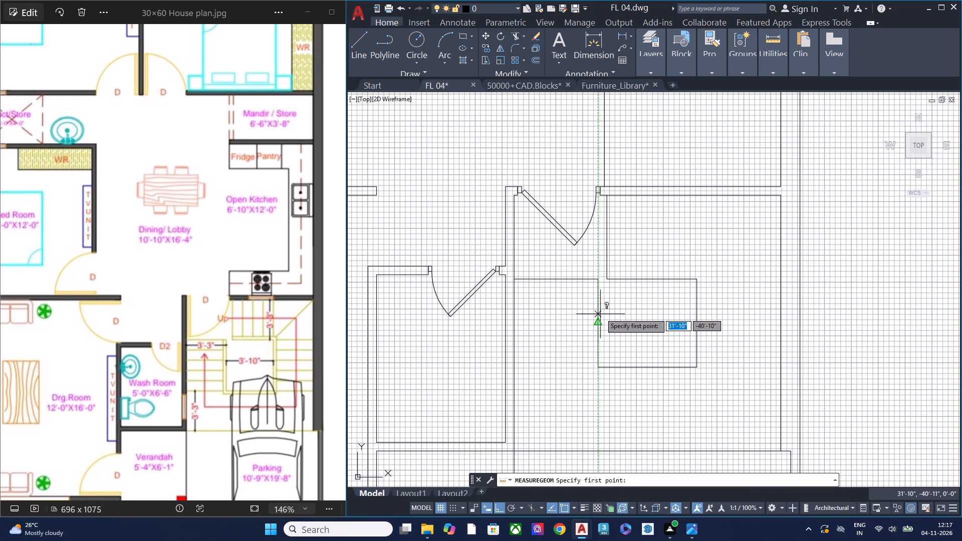
{"action": "left_click", "coordinate": [597, 321]}
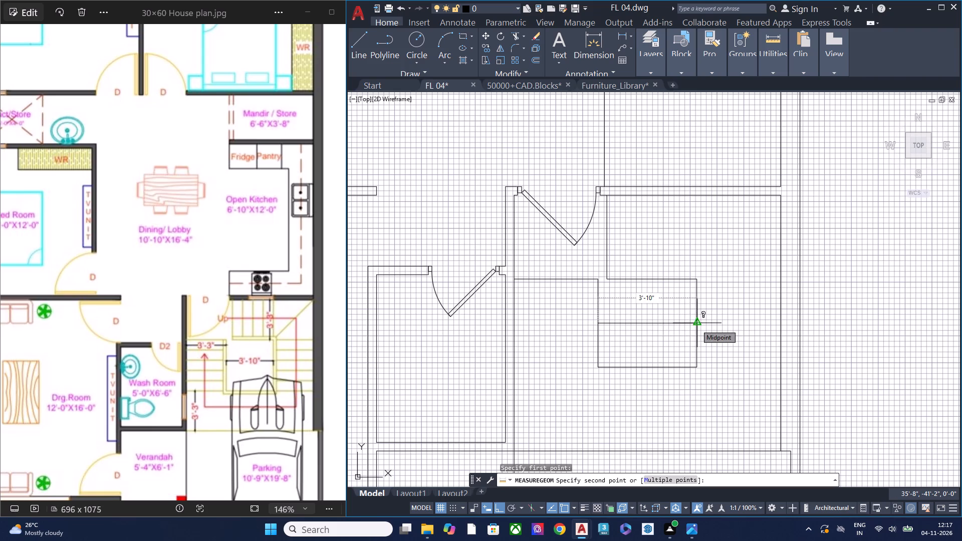
{"action": "key", "text": "Escape"}
{"action": "key", "text": "space"}
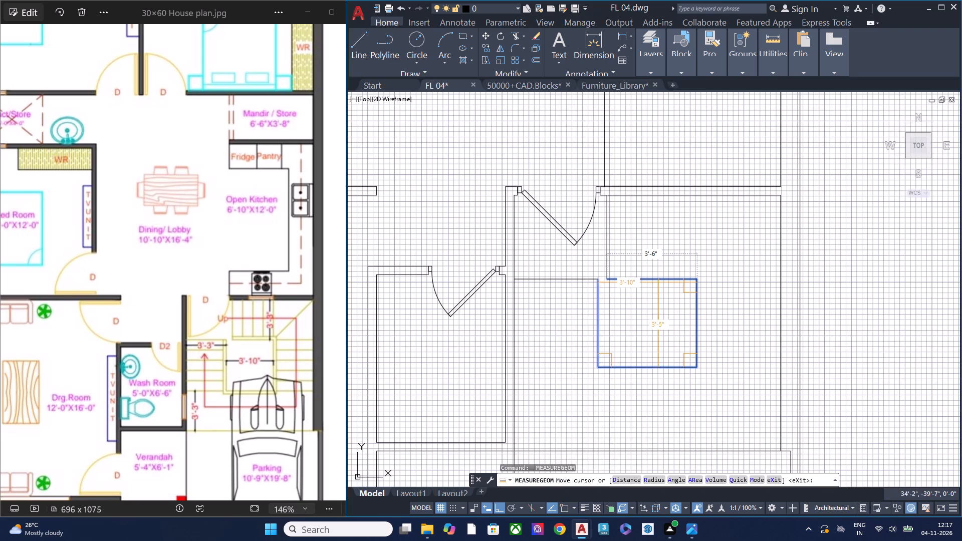
{"action": "key", "text": "Escape"}
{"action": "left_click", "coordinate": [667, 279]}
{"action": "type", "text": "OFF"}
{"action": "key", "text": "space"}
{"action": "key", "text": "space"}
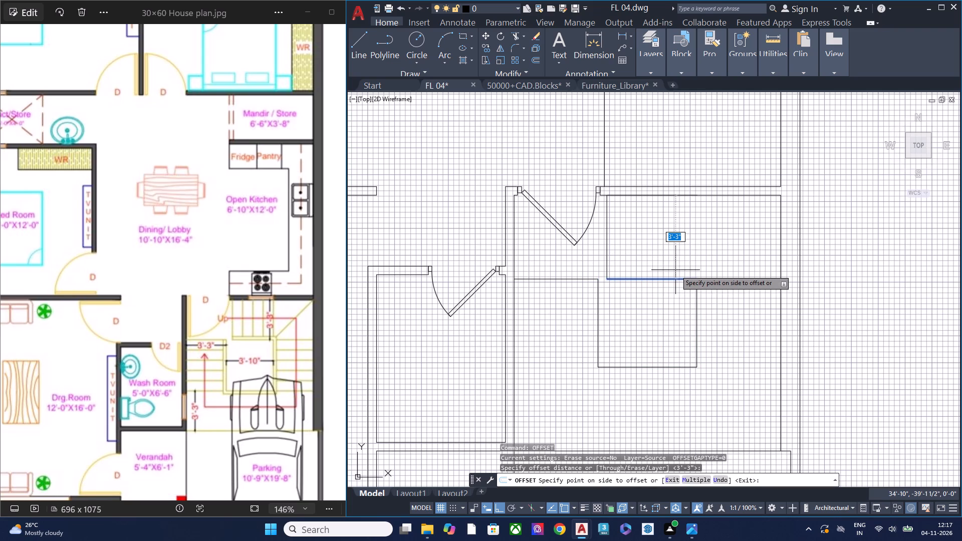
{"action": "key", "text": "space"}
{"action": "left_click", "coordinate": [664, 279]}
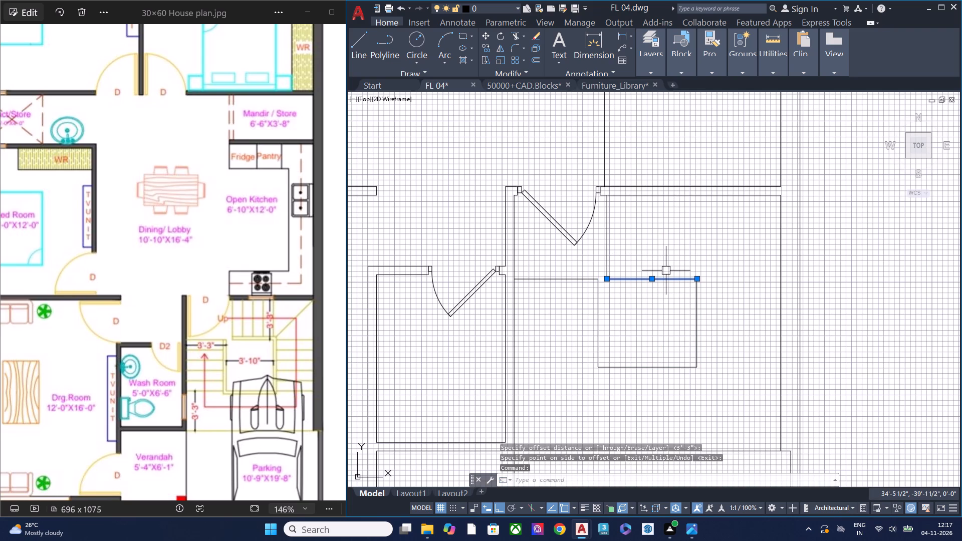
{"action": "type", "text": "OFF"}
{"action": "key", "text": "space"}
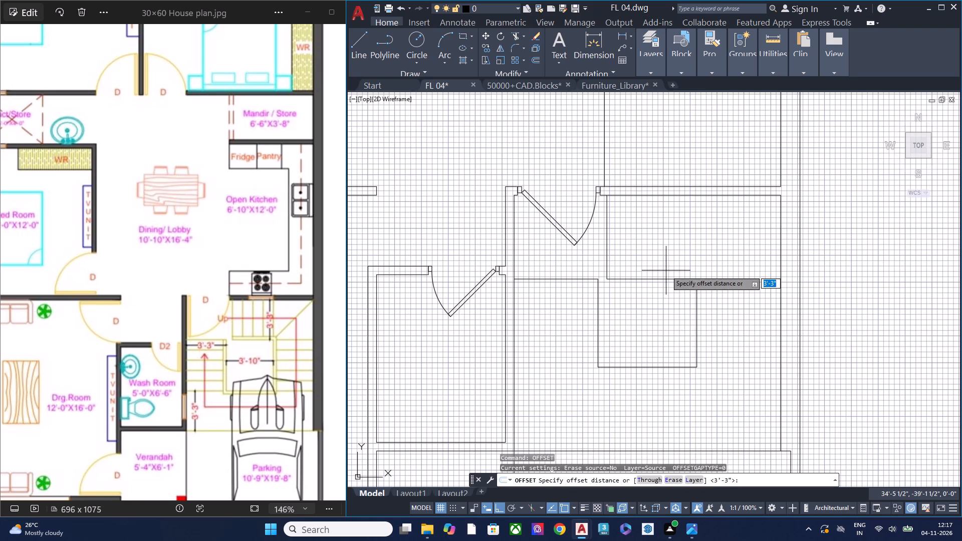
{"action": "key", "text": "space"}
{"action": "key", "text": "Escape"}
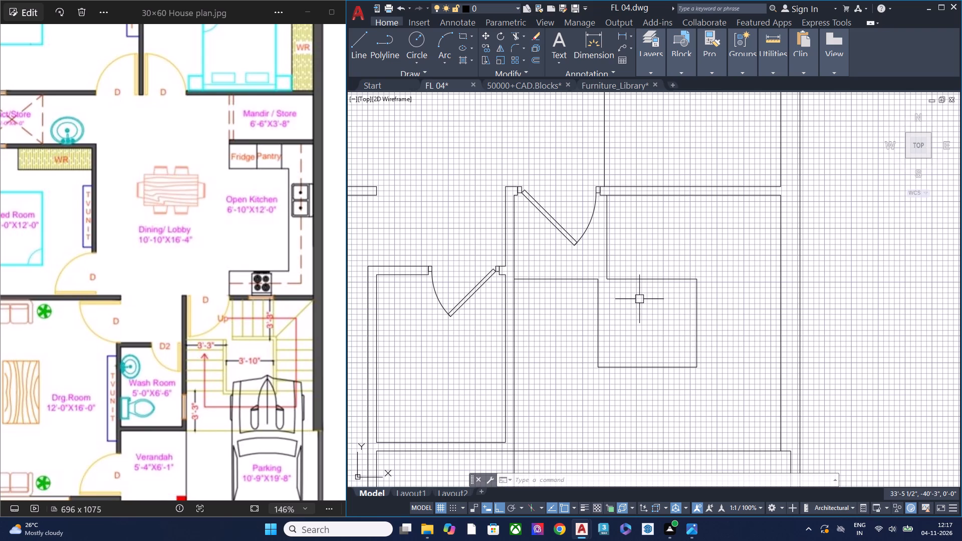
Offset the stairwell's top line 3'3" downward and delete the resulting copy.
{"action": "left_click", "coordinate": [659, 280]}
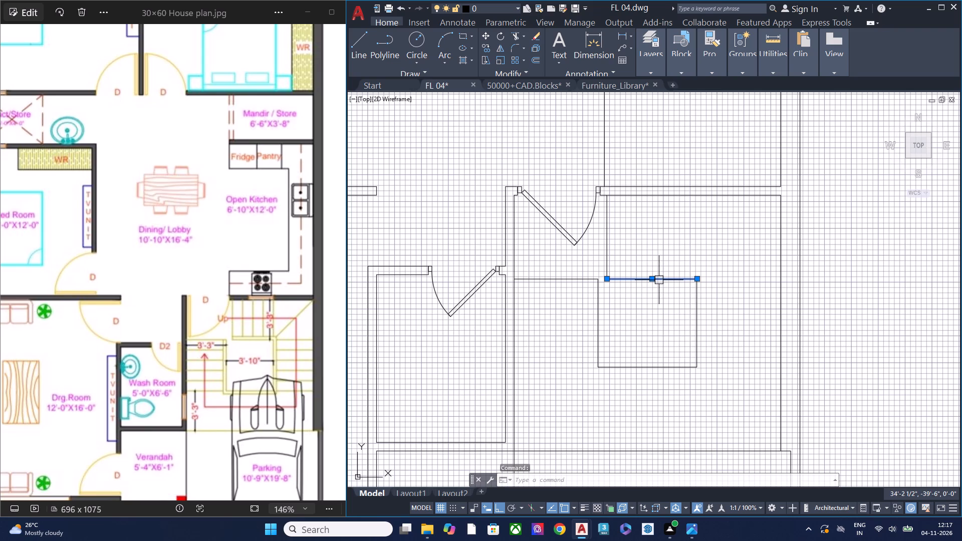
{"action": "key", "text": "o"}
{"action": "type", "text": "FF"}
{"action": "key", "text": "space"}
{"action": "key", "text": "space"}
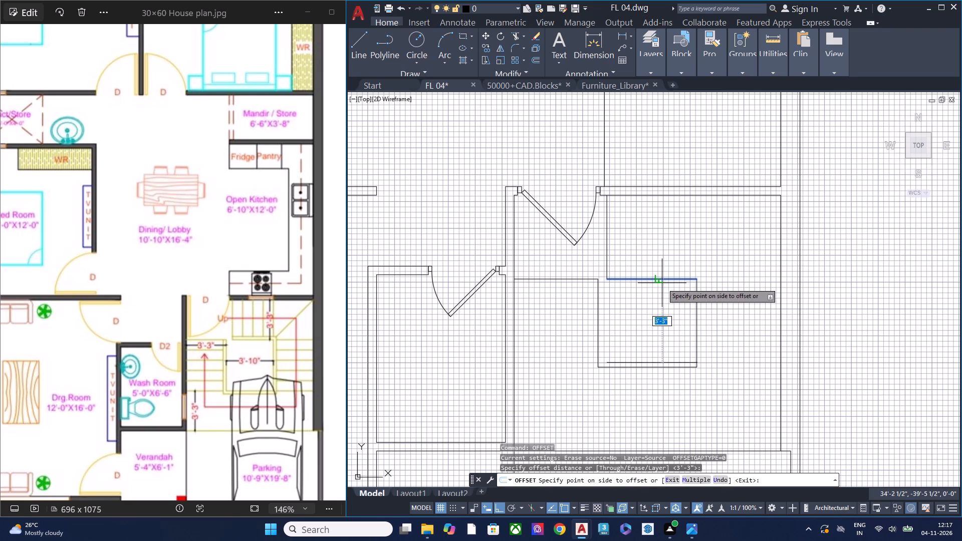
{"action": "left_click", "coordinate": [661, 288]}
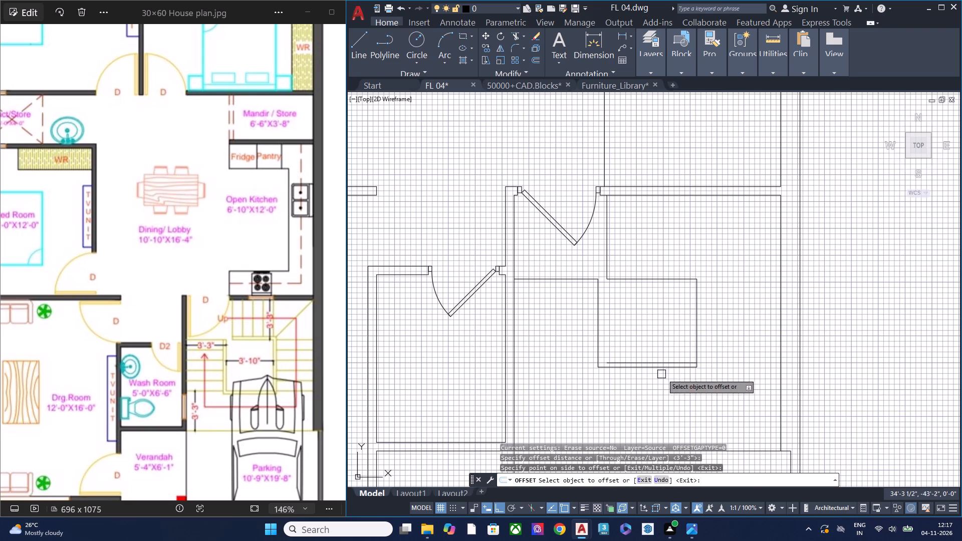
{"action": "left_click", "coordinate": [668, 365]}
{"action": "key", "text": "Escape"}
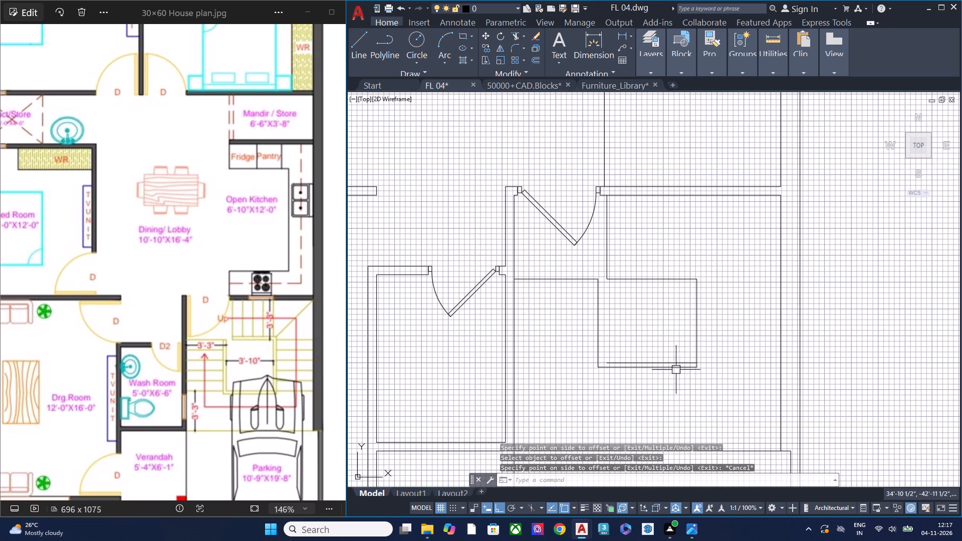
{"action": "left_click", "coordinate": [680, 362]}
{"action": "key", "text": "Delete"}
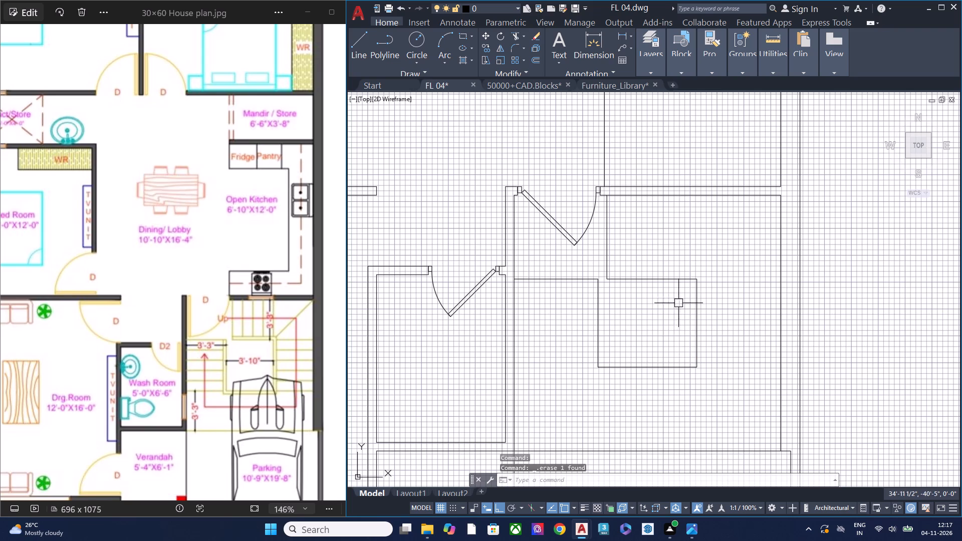
Offset the stairwell's top line 2" upward, outside the stairwell.
{"action": "left_click", "coordinate": [682, 281]}
{"action": "type", "text": "OFF"}
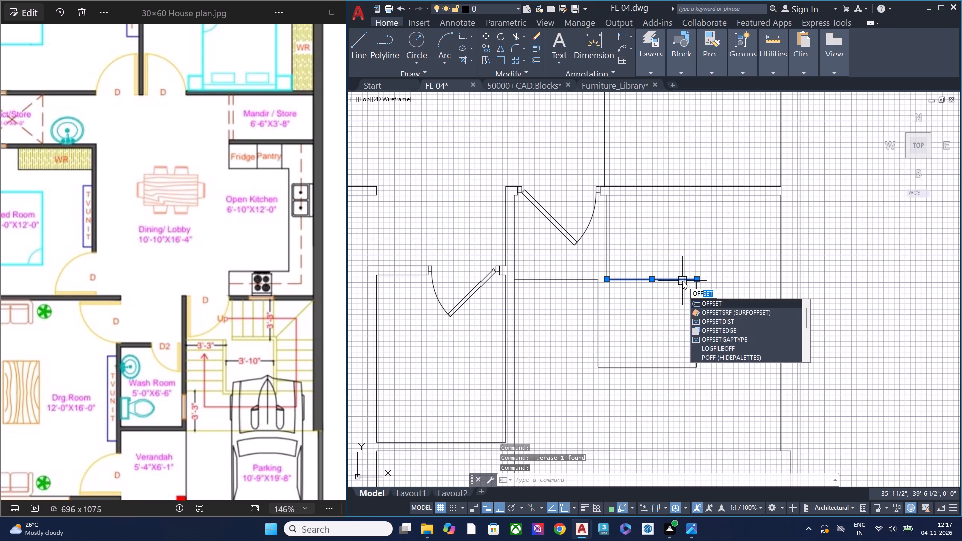
{"action": "key", "text": "space"}
{"action": "key", "text": "space"}
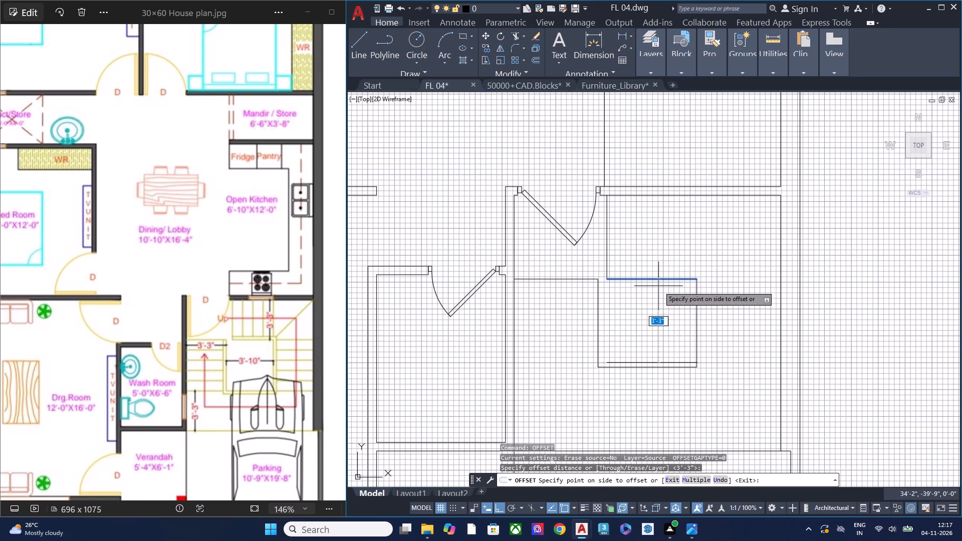
{"action": "key", "text": "space"}
{"action": "key", "text": "space"}
{"action": "key", "text": "space"}
{"action": "left_click", "coordinate": [660, 282]}
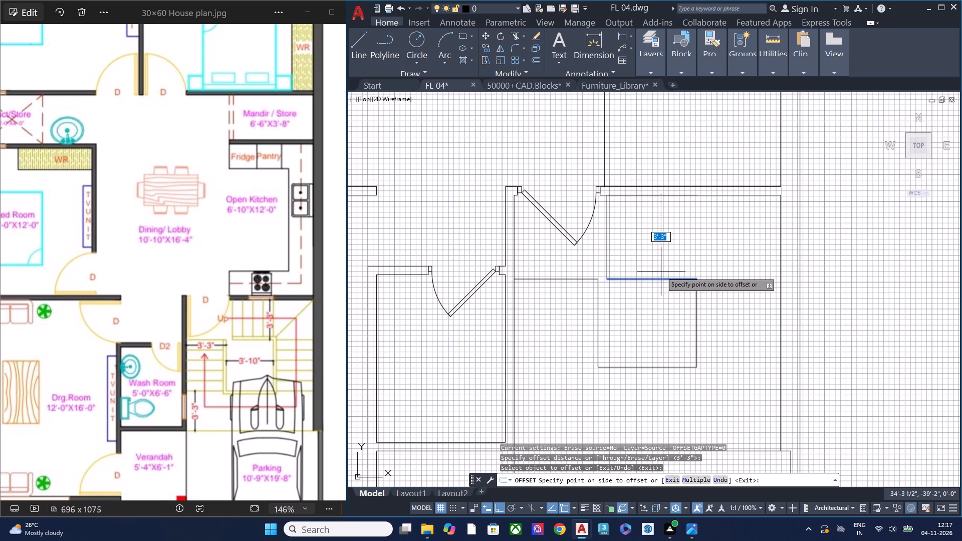
{"action": "type", "text": "2\""}
{"action": "key", "text": "Return"}
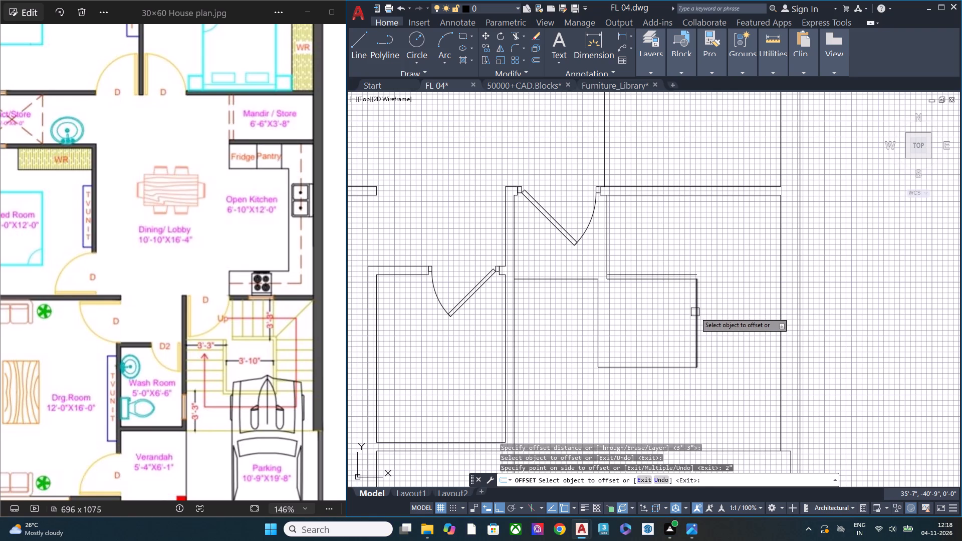
Offset the stairwell's right, bottom and left lines 2" outward each.
{"action": "left_click", "coordinate": [695, 312]}
{"action": "type", "text": "2\""}
{"action": "key", "text": "Return"}
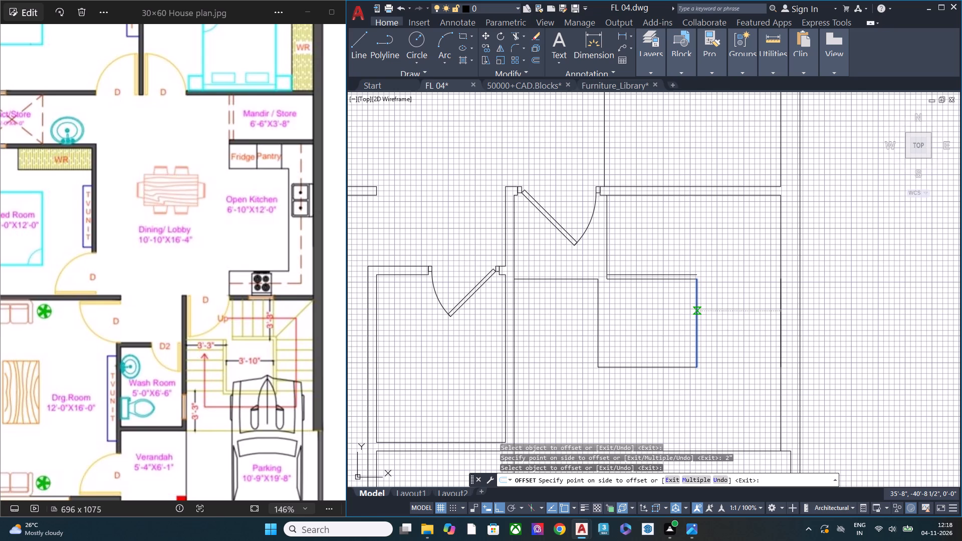
{"action": "middle_click_drag", "start_coordinate": [661, 332], "coordinate": [682, 258]}
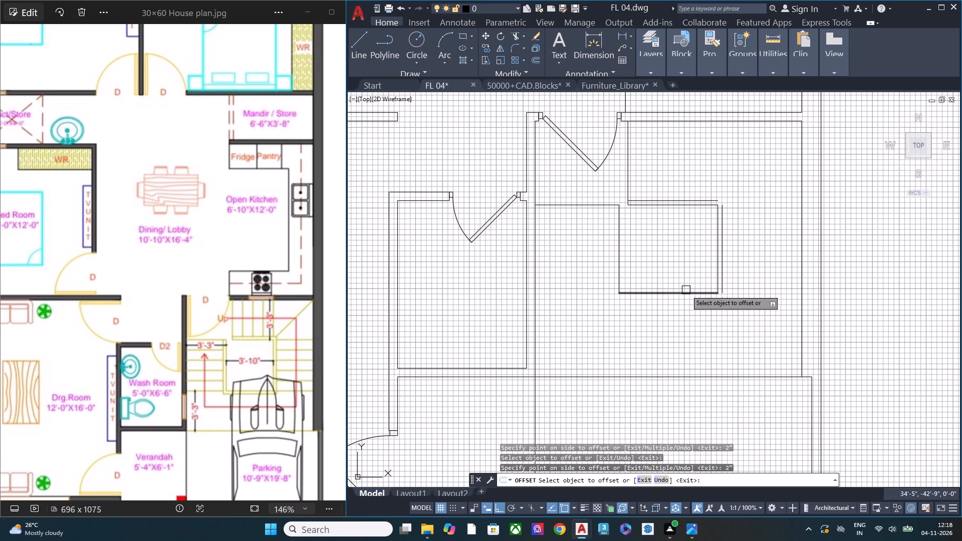
{"action": "left_click", "coordinate": [687, 291]}
{"action": "type", "text": "2\""}
{"action": "key", "text": "Return"}
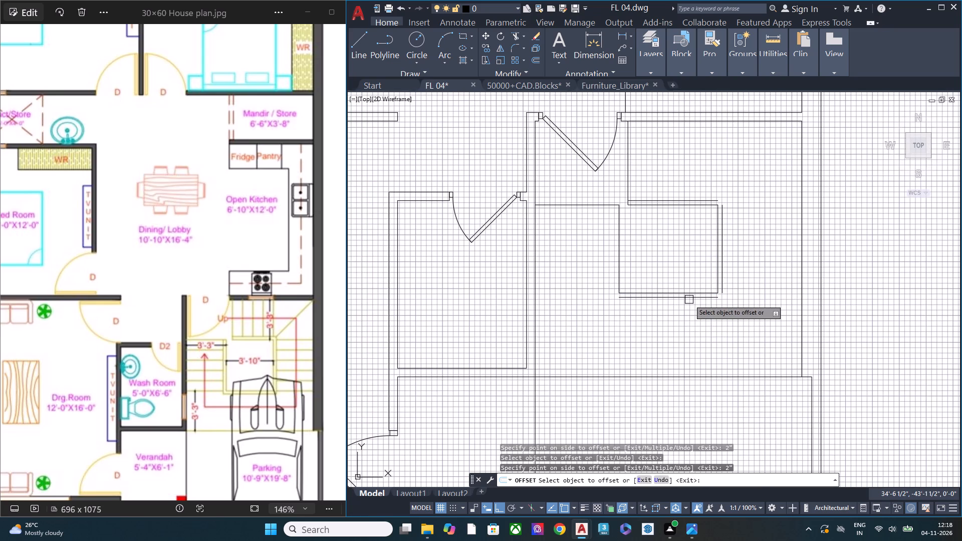
{"action": "left_click", "coordinate": [621, 247]}
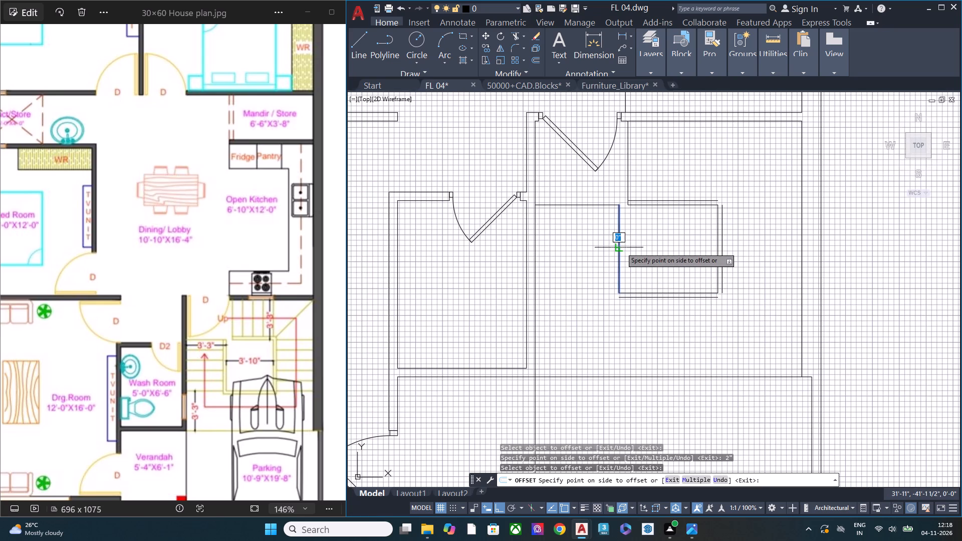
{"action": "type", "text": "2\""}
{"action": "key", "text": "Return"}
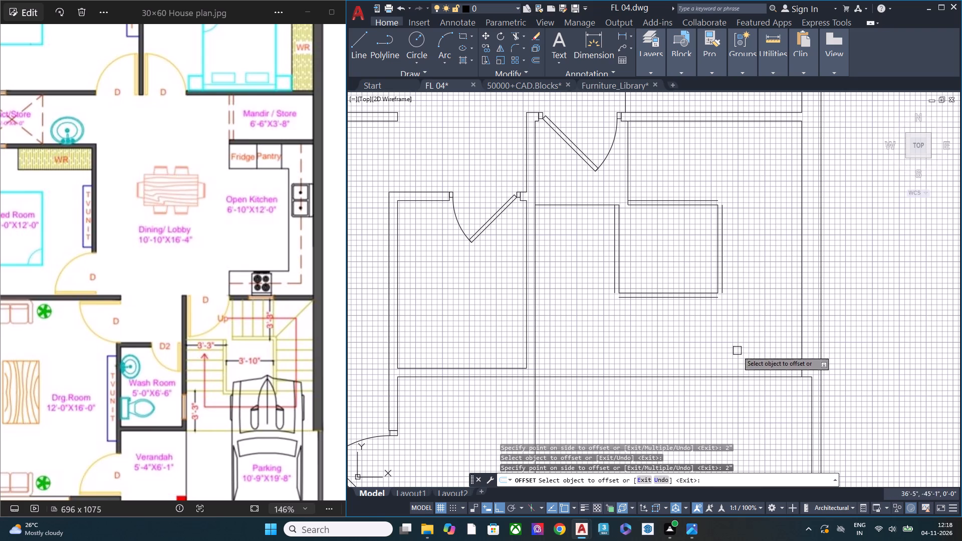
{"action": "scroll", "coordinate": [633, 287], "scroll_direction": "up", "scroll_amount": 1}
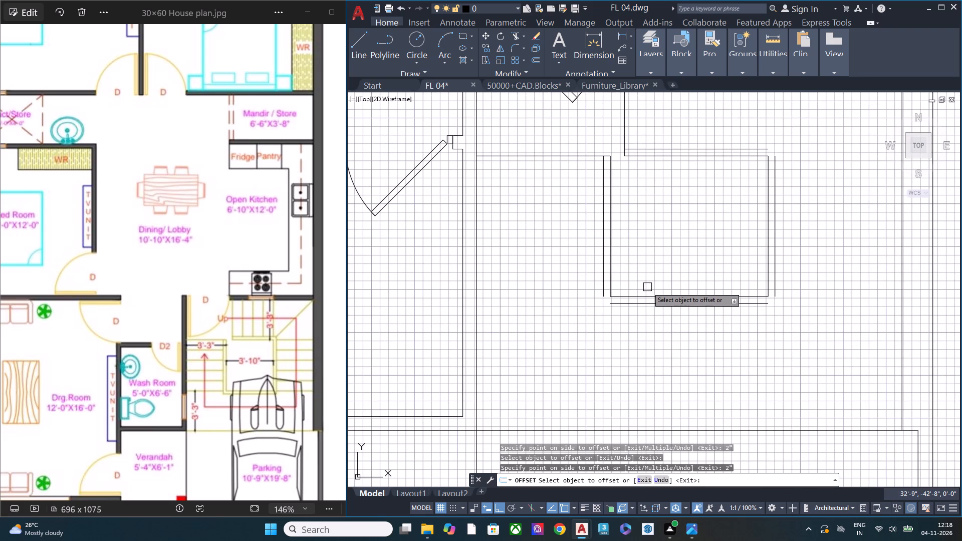
{"action": "key", "text": "space"}
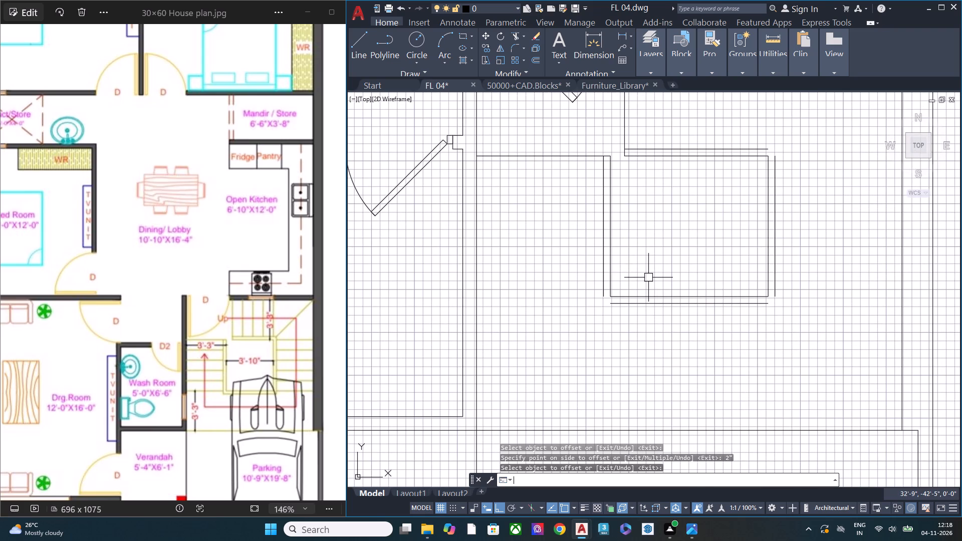
Fillet the stairwell's outer border lines into square corners at lower left, lower right and upper right, using zero radius.
{"action": "key", "text": "f"}
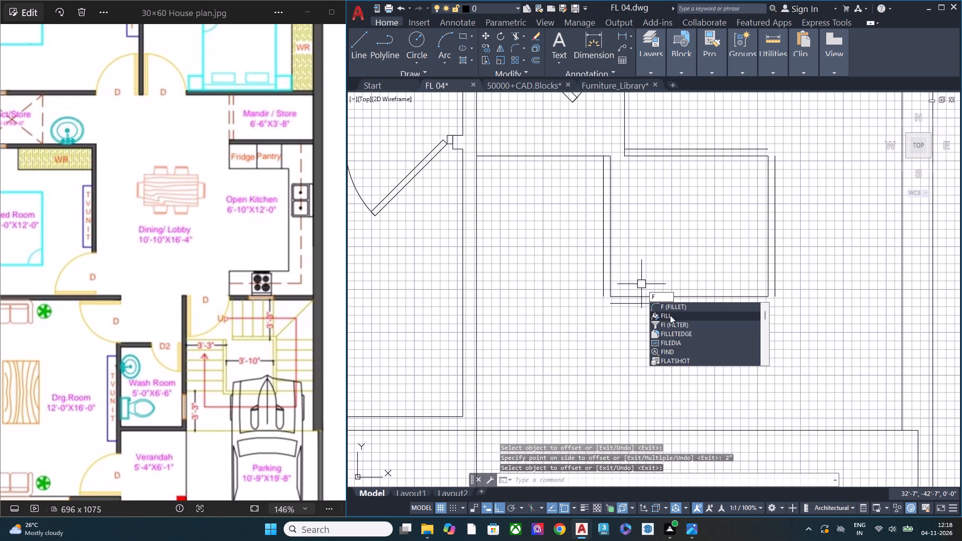
{"action": "left_click", "coordinate": [676, 307]}
{"action": "left_click", "coordinate": [601, 286]}
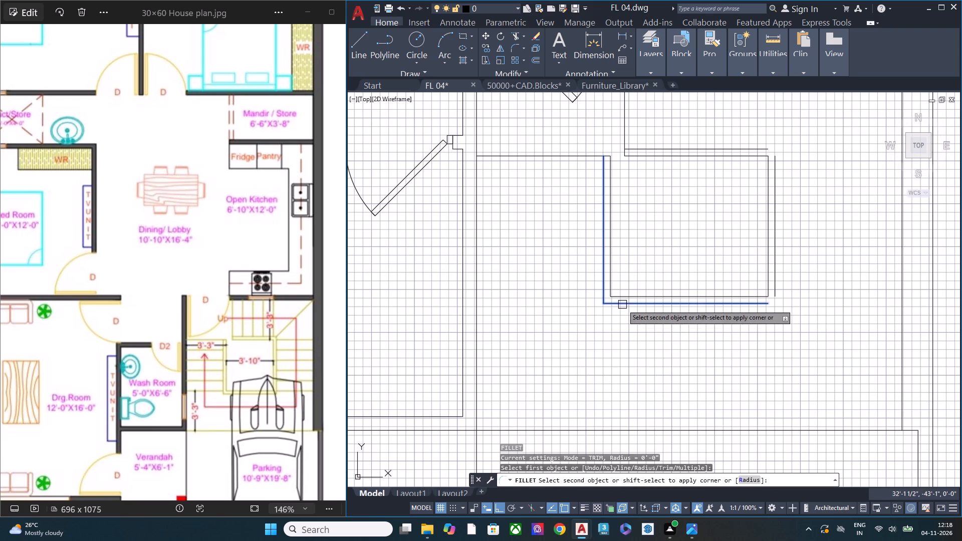
{"action": "left_click", "coordinate": [622, 305]}
{"action": "key", "text": "space"}
{"action": "left_click", "coordinate": [761, 305]}
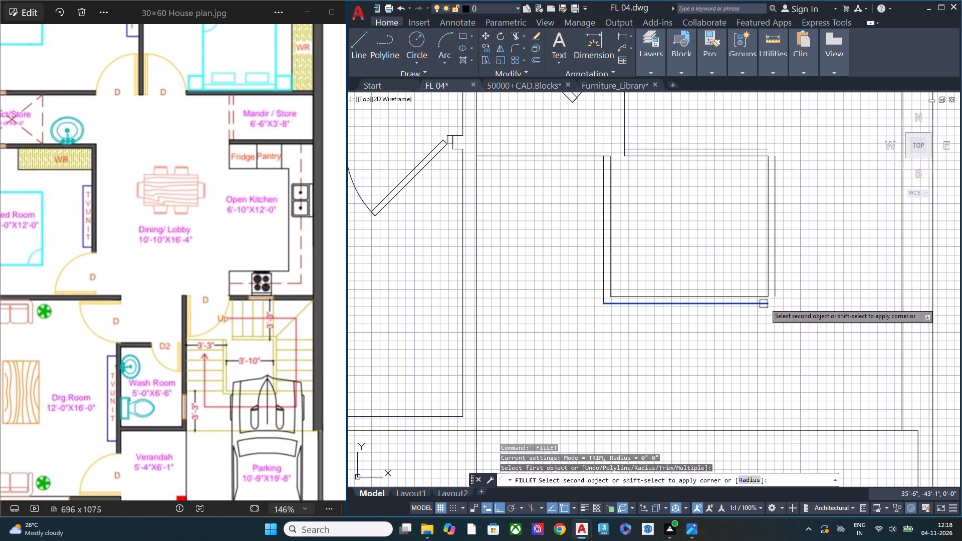
{"action": "left_click", "coordinate": [778, 287]}
{"action": "middle_click_drag", "start_coordinate": [766, 179], "coordinate": [707, 284]}
{"action": "scroll", "coordinate": [706, 284], "scroll_direction": "up", "scroll_amount": 1}
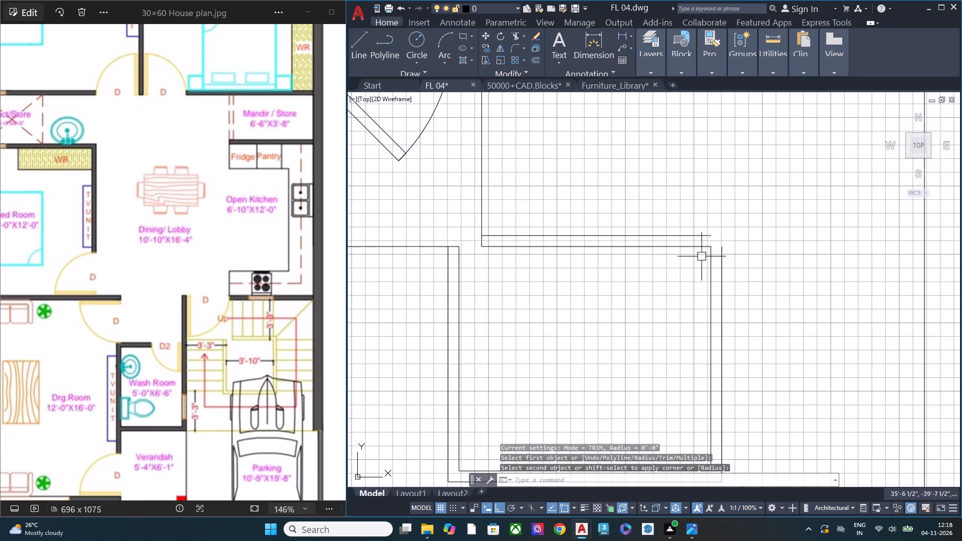
{"action": "key", "text": "space"}
{"action": "left_click", "coordinate": [697, 235]}
{"action": "left_click", "coordinate": [718, 257]}
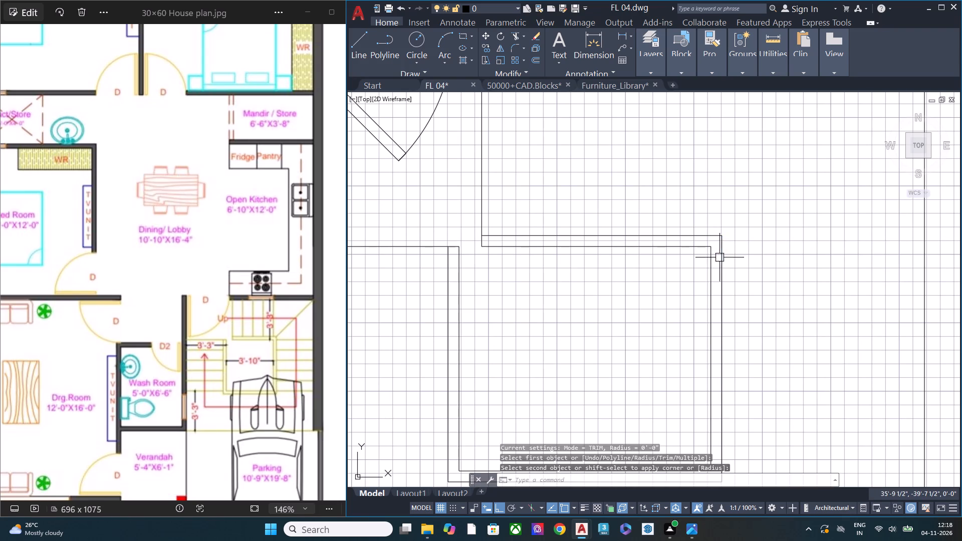
{"action": "key", "text": "Escape"}
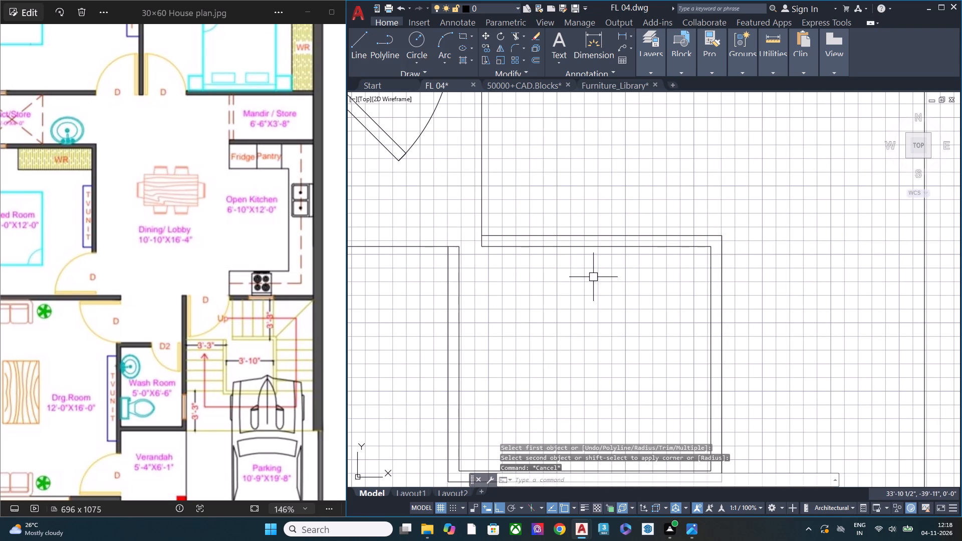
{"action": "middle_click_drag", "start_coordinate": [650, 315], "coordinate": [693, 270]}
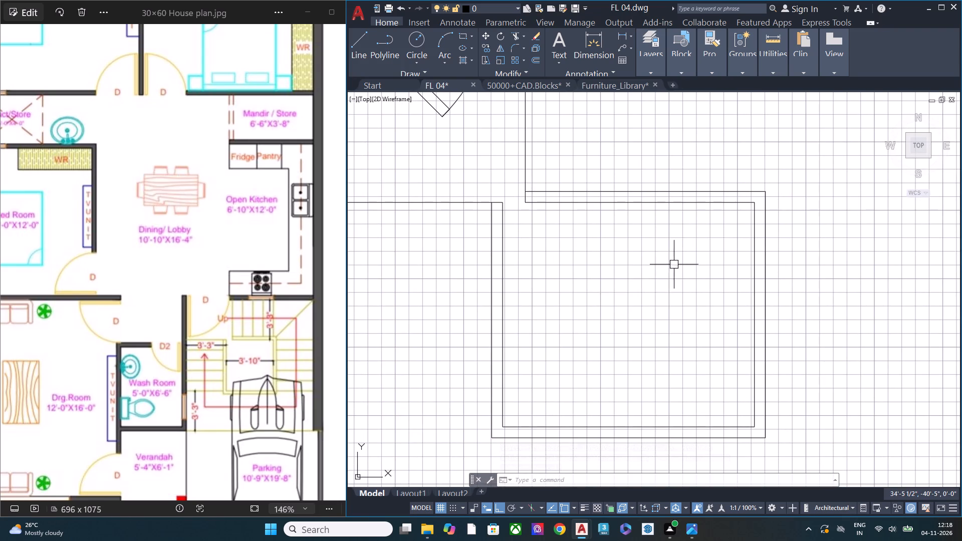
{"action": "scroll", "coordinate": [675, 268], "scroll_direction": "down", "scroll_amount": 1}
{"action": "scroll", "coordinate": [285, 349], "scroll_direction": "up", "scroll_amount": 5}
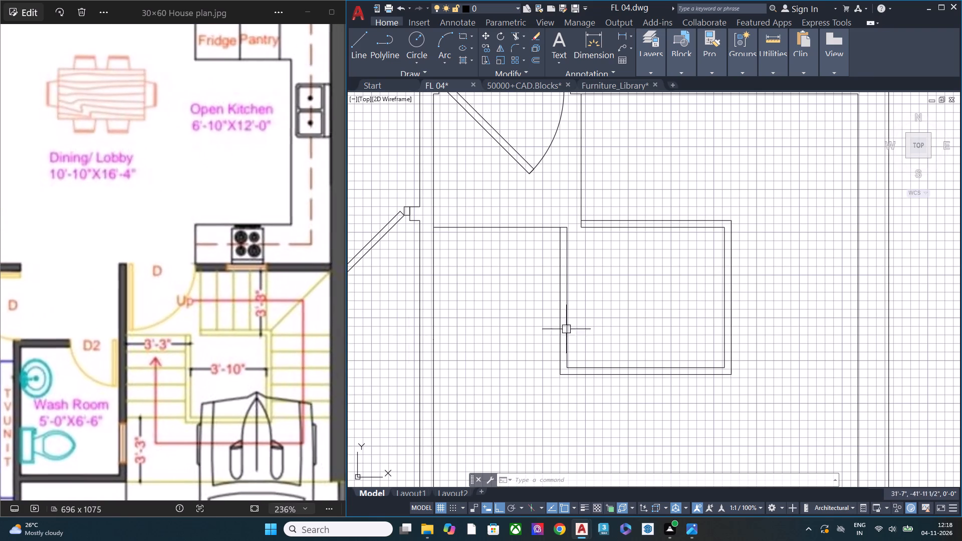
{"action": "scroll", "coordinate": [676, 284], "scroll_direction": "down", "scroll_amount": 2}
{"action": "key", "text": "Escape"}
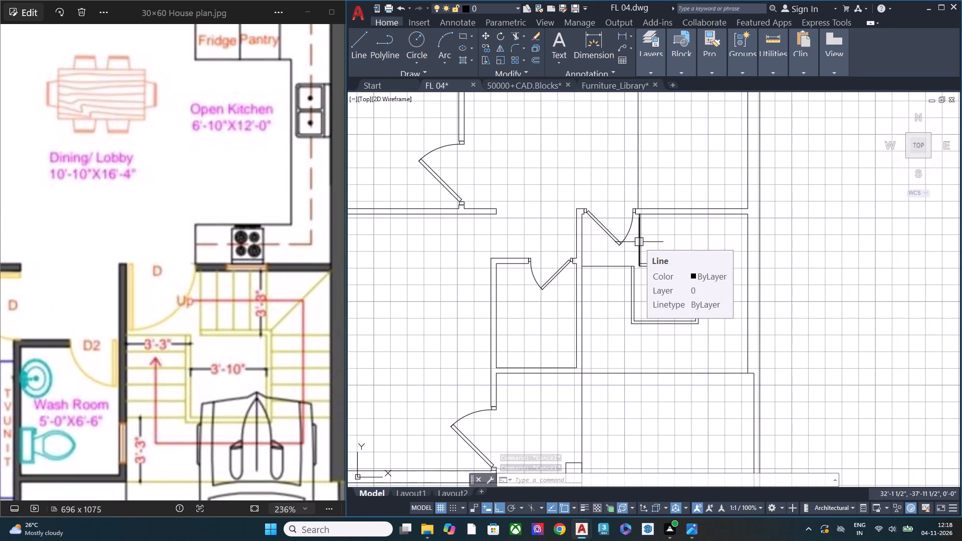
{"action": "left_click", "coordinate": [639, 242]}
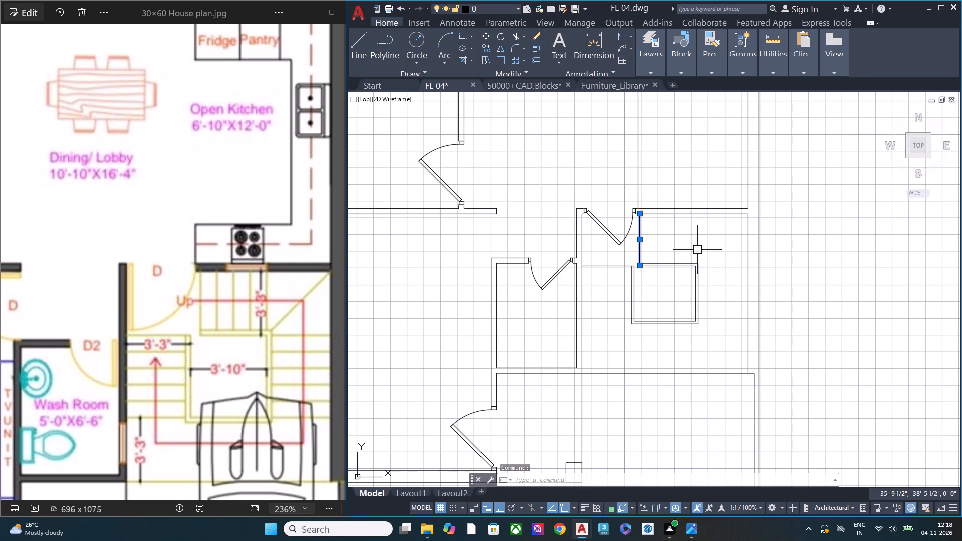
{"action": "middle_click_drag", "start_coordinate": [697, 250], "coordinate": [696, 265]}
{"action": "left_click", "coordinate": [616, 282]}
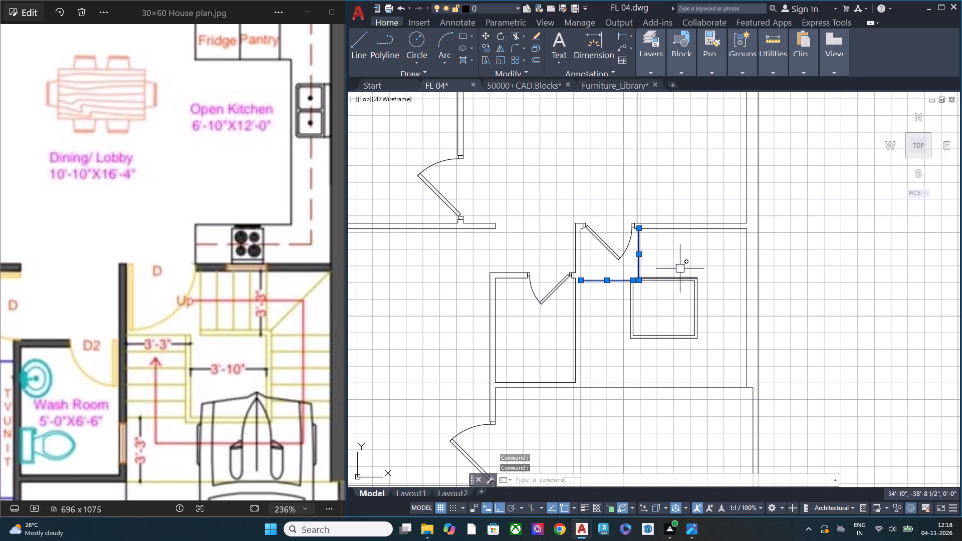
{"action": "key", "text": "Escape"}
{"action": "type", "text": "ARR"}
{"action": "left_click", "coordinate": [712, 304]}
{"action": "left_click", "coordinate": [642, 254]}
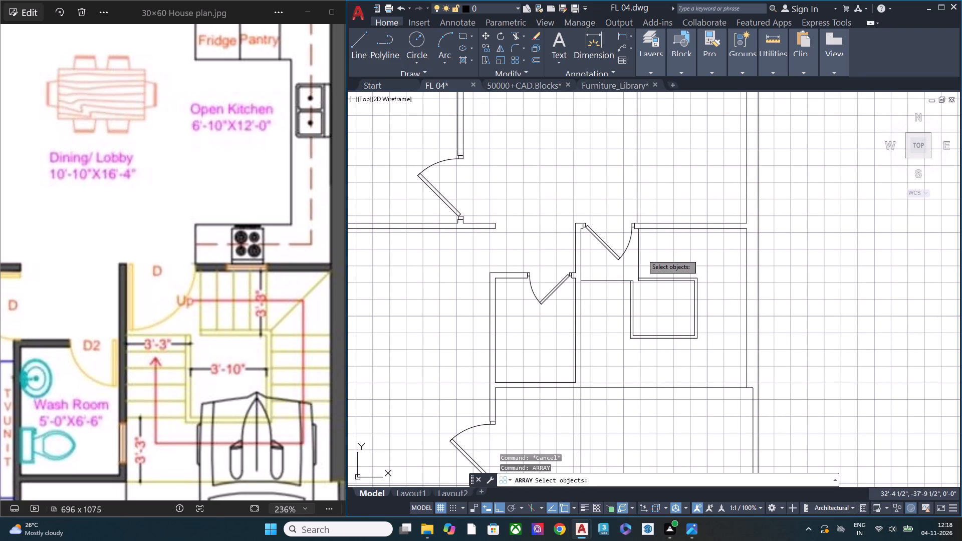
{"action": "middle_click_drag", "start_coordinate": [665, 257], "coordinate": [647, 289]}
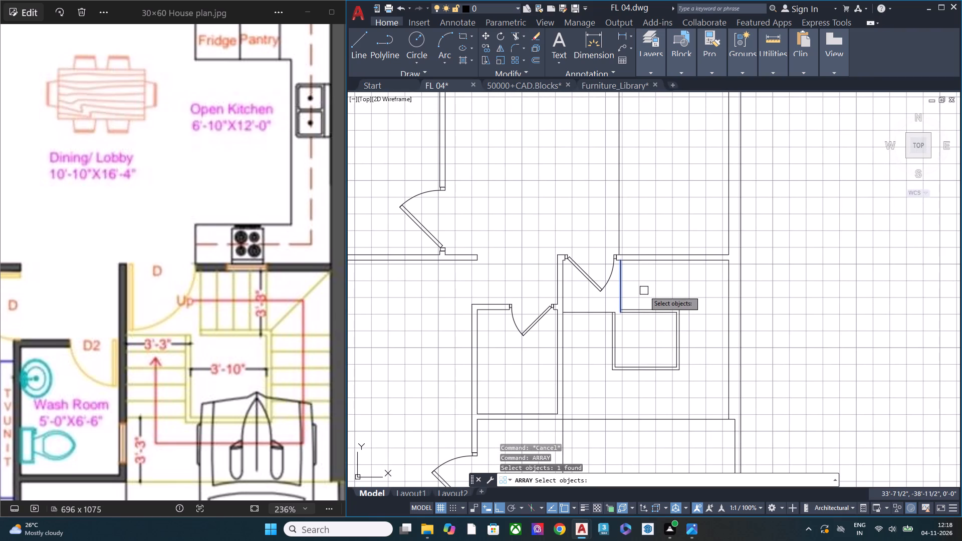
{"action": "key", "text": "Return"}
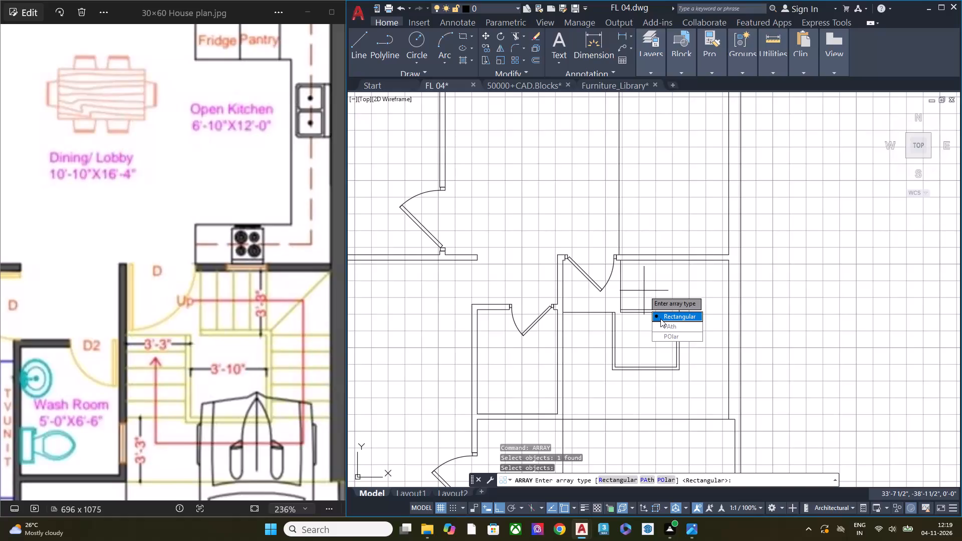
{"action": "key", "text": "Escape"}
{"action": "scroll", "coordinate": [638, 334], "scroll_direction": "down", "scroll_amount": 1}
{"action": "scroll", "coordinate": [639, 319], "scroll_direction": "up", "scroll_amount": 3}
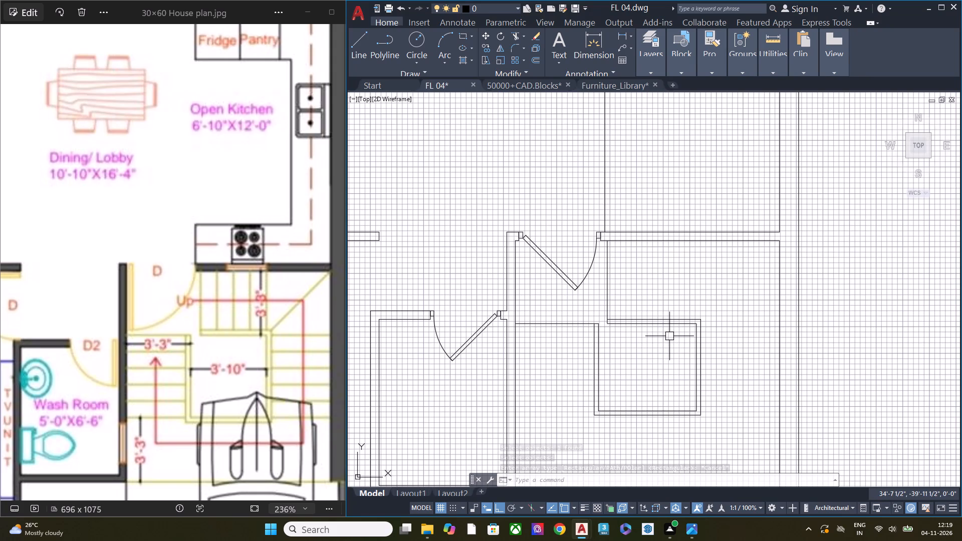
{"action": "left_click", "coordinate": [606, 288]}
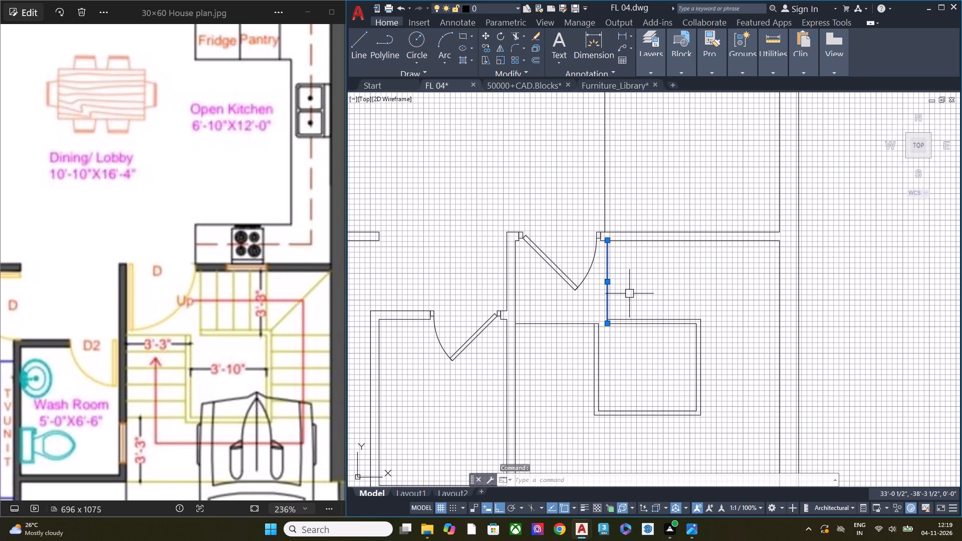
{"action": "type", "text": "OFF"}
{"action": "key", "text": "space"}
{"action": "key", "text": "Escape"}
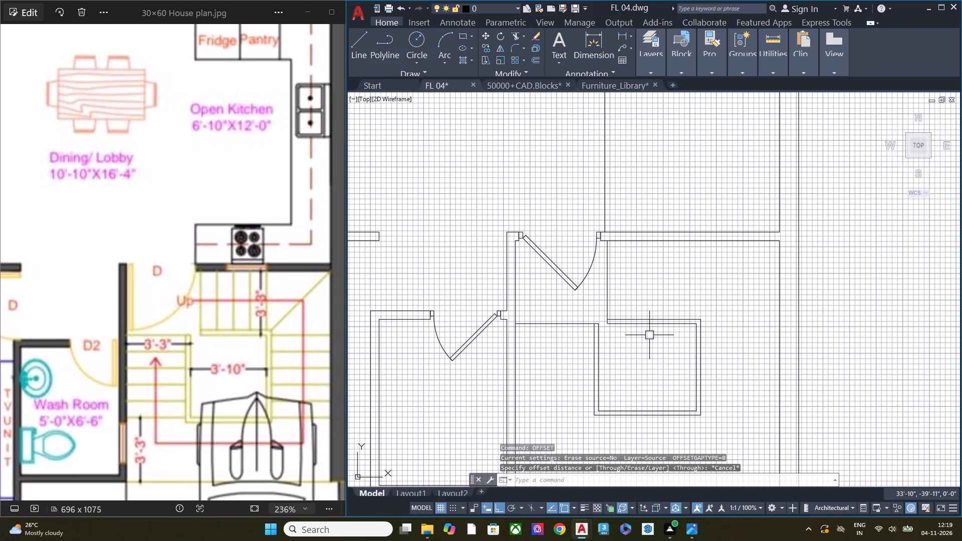
Maximize the drawing window and start a rectangular array of the vertical stair line between the door jamb and the stairwell.
{"action": "left_click", "coordinate": [606, 290]}
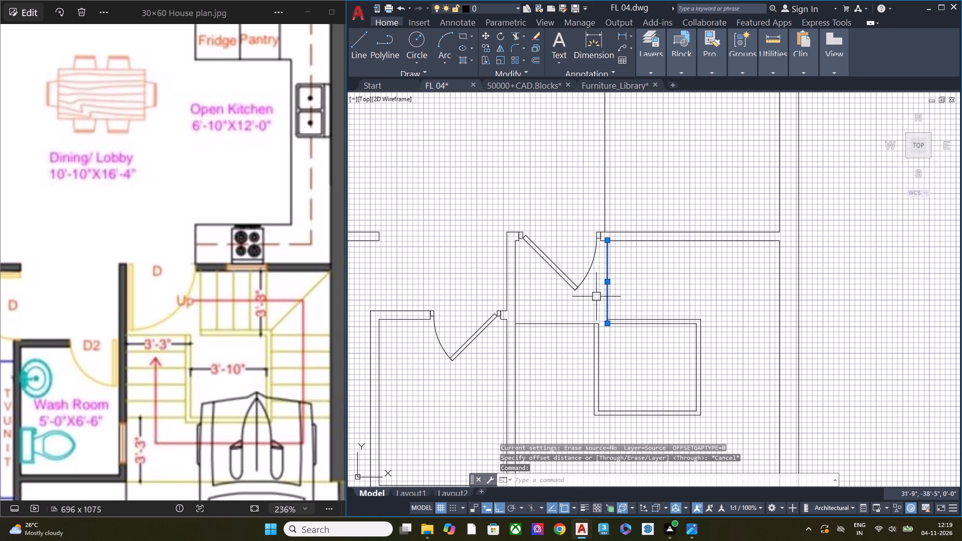
{"action": "left_click", "coordinate": [940, 6]}
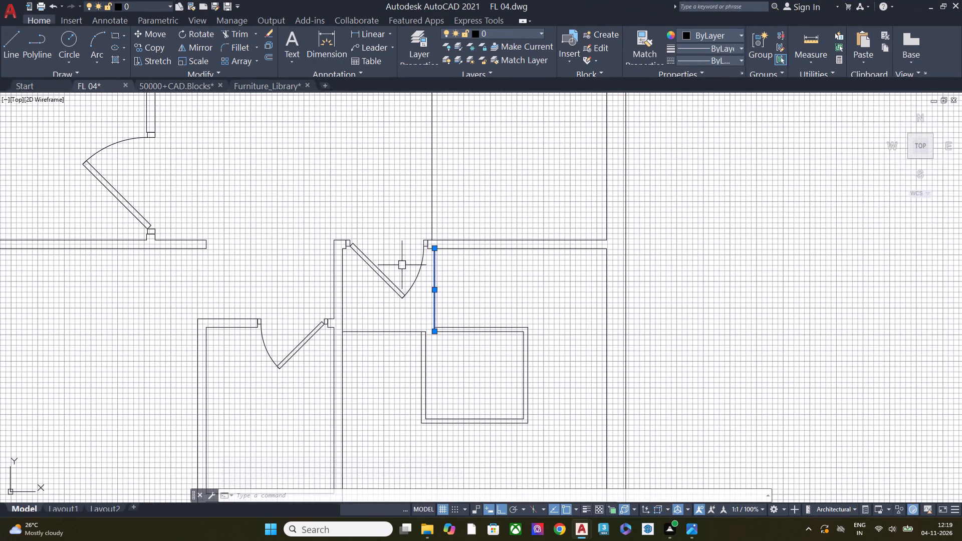
{"action": "middle_click_drag", "start_coordinate": [430, 276], "coordinate": [607, 260]}
{"action": "key", "text": "Escape"}
{"action": "type", "text": "ARR"}
{"action": "left_click", "coordinate": [676, 310]}
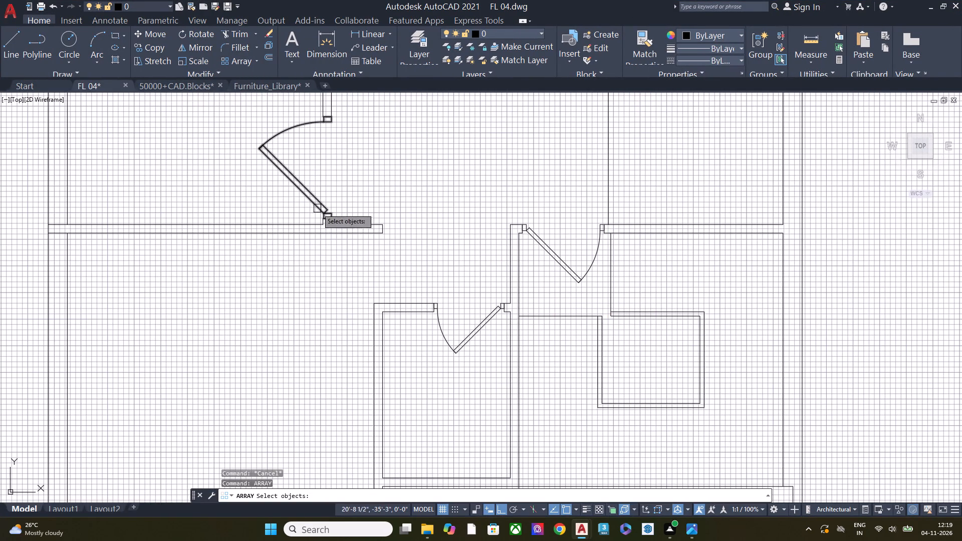
{"action": "left_click", "coordinate": [610, 283]}
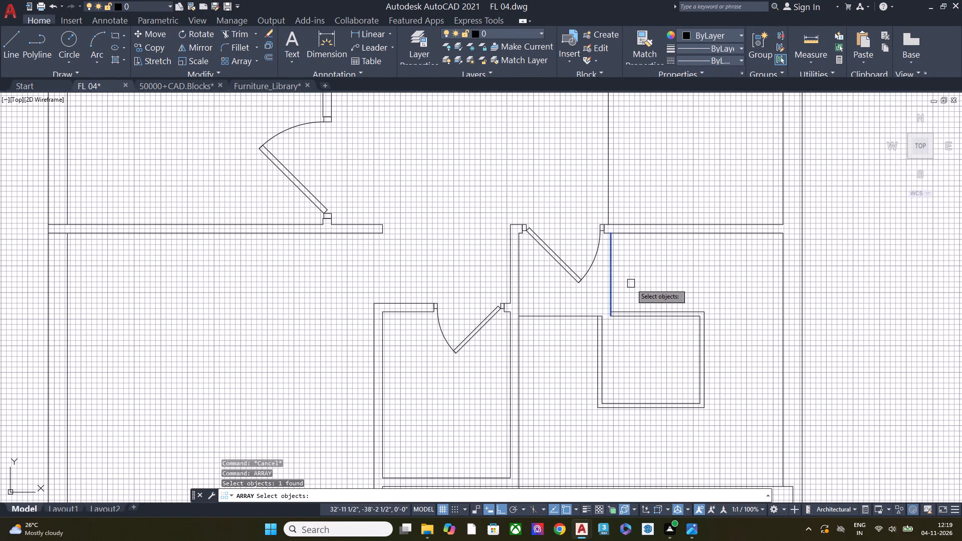
{"action": "key", "text": "Return"}
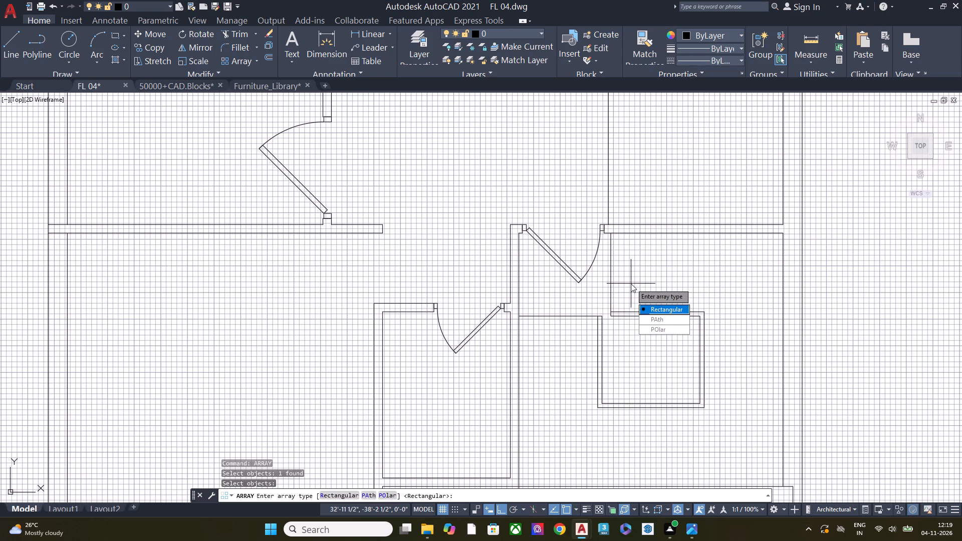
{"action": "key", "text": "r"}
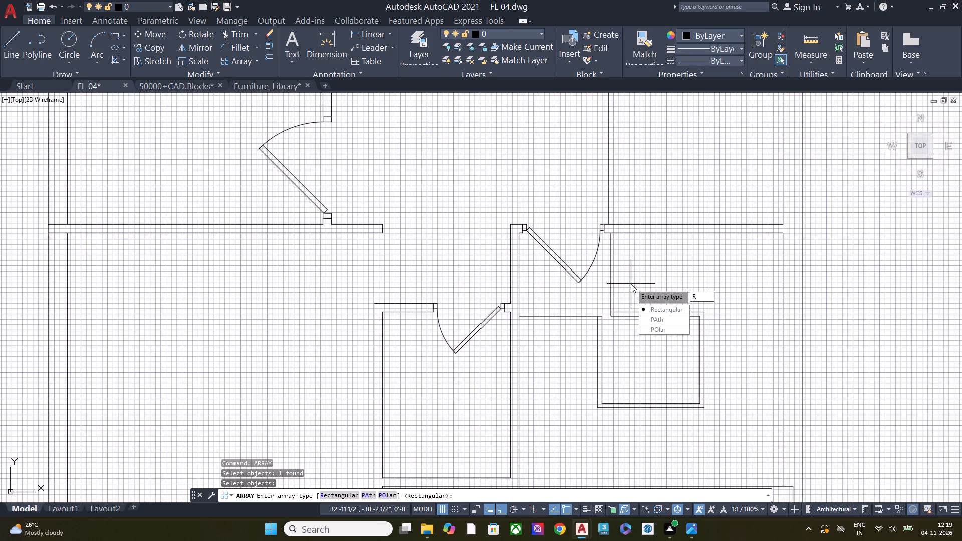
{"action": "key", "text": "Return"}
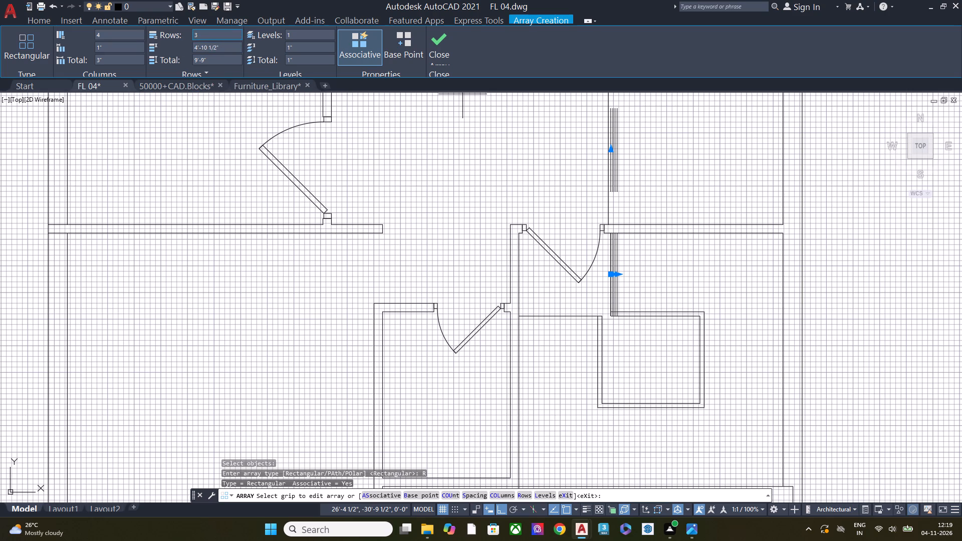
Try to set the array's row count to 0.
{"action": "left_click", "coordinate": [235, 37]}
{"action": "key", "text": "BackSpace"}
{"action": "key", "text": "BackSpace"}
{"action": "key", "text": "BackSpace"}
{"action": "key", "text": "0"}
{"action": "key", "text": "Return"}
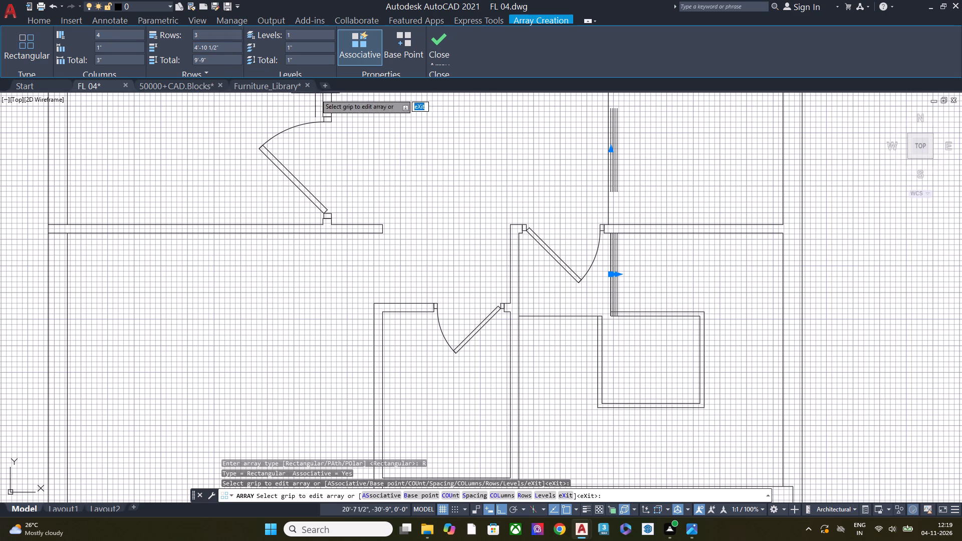
Set the stair line array to 1 column with a row spacing of 1".
{"action": "left_click", "coordinate": [134, 31]}
{"action": "key", "text": "BackSpace"}
{"action": "key", "text": "BackSpace"}
{"action": "key", "text": "1"}
{"action": "key", "text": "Return"}
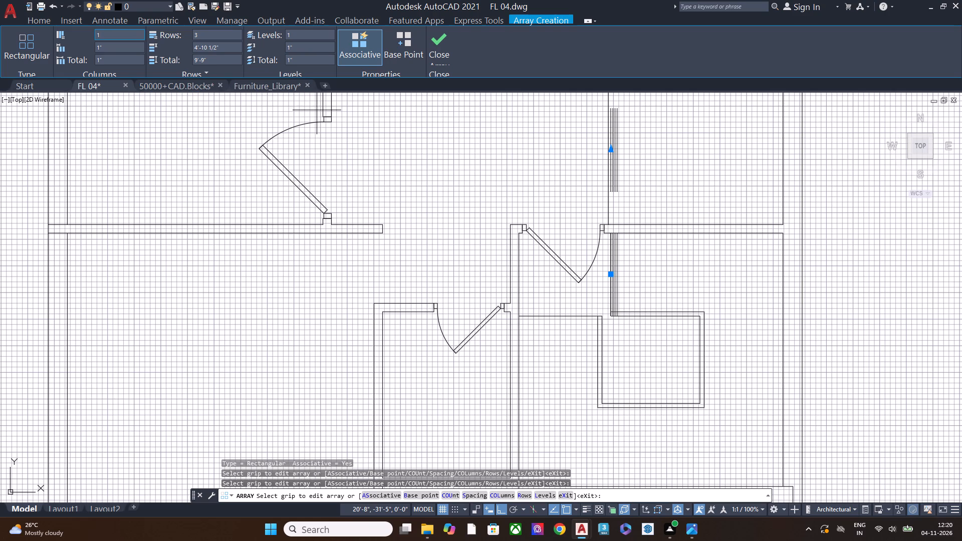
{"action": "scroll", "coordinate": [770, 230], "scroll_direction": "down", "scroll_amount": 3}
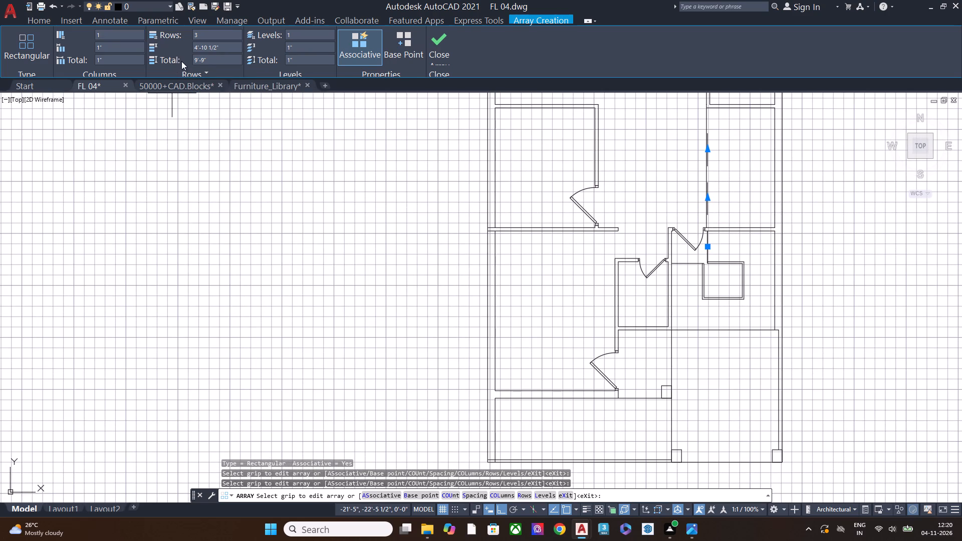
{"action": "left_click", "coordinate": [234, 48]}
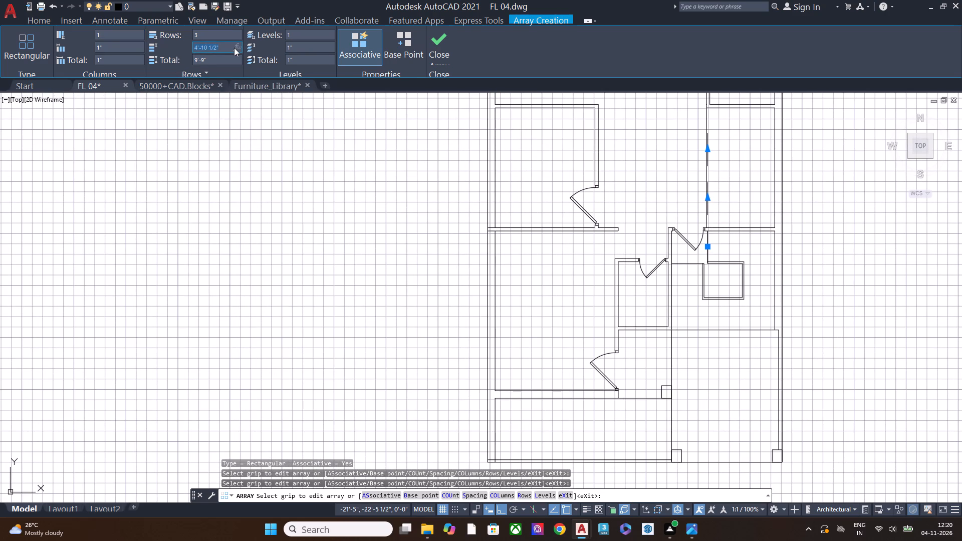
{"action": "key", "text": "BackSpace"}
{"action": "key", "text": "BackSpace"}
{"action": "key", "text": "1"}
{"action": "key", "text": "Return"}
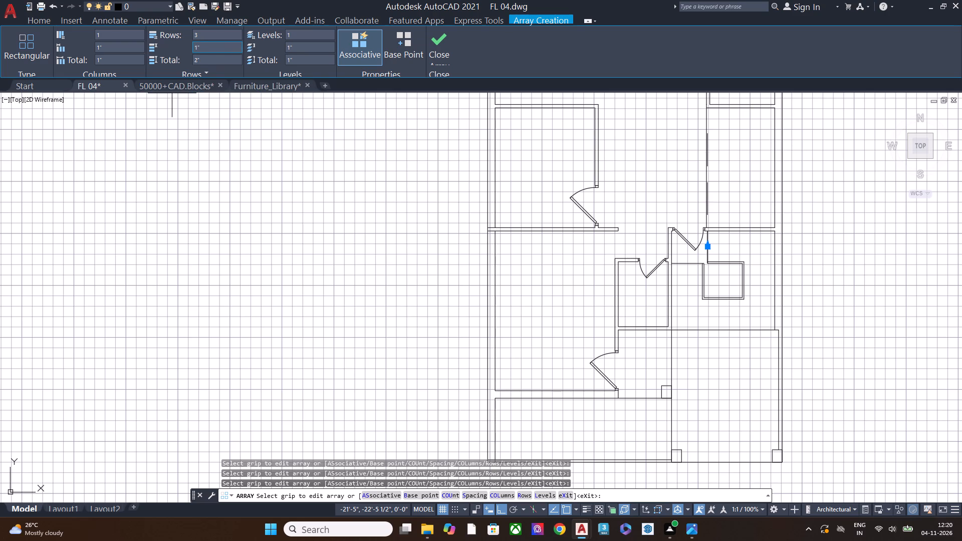
Examine the array preview closely along the stair line, from the wall beside the door downward.
{"action": "scroll", "coordinate": [801, 238], "scroll_direction": "up", "scroll_amount": 2}
{"action": "middle_click_drag", "start_coordinate": [576, 253], "coordinate": [557, 352]}
{"action": "scroll", "coordinate": [555, 284], "scroll_direction": "up", "scroll_amount": 3}
{"action": "scroll", "coordinate": [555, 285], "scroll_direction": "down", "scroll_amount": 2}
{"action": "scroll", "coordinate": [556, 288], "scroll_direction": "up", "scroll_amount": 1}
{"action": "scroll", "coordinate": [535, 401], "scroll_direction": "down", "scroll_amount": 2}
{"action": "scroll", "coordinate": [535, 401], "scroll_direction": "up", "scroll_amount": 1}
{"action": "scroll", "coordinate": [535, 401], "scroll_direction": "down", "scroll_amount": 1}
{"action": "scroll", "coordinate": [535, 400], "scroll_direction": "up", "scroll_amount": 3}
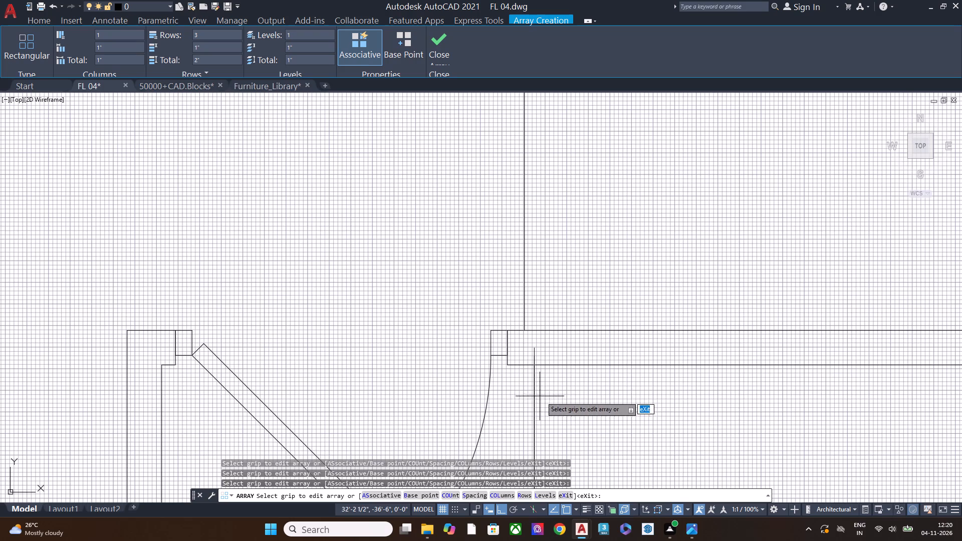
{"action": "middle_click_drag", "start_coordinate": [550, 393], "coordinate": [538, 275]}
{"action": "scroll", "coordinate": [538, 279], "scroll_direction": "up", "scroll_amount": 5}
{"action": "scroll", "coordinate": [480, 297], "scroll_direction": "down", "scroll_amount": 3}
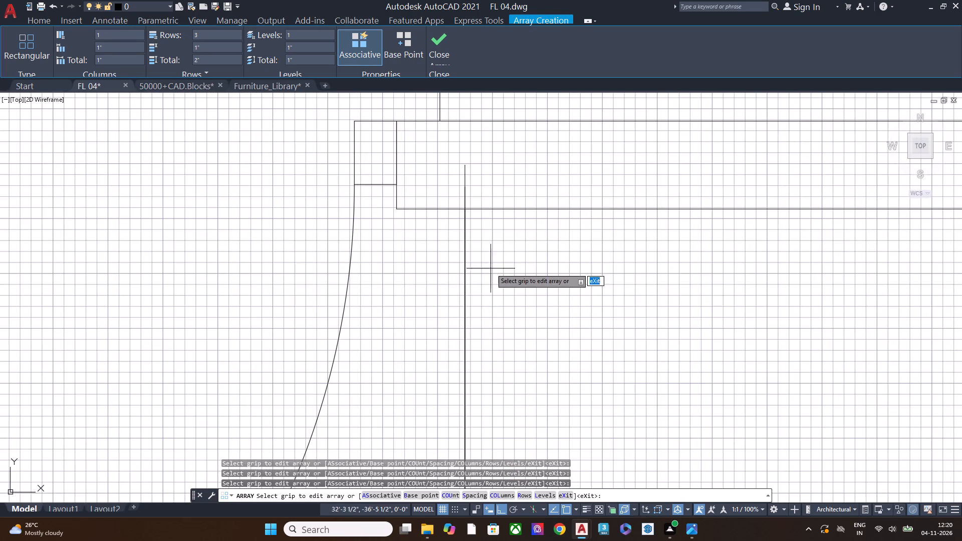
{"action": "scroll", "coordinate": [501, 238], "scroll_direction": "down", "scroll_amount": 3}
{"action": "middle_click_drag", "start_coordinate": [499, 363], "coordinate": [494, 344]}
{"action": "scroll", "coordinate": [493, 341], "scroll_direction": "up", "scroll_amount": 3}
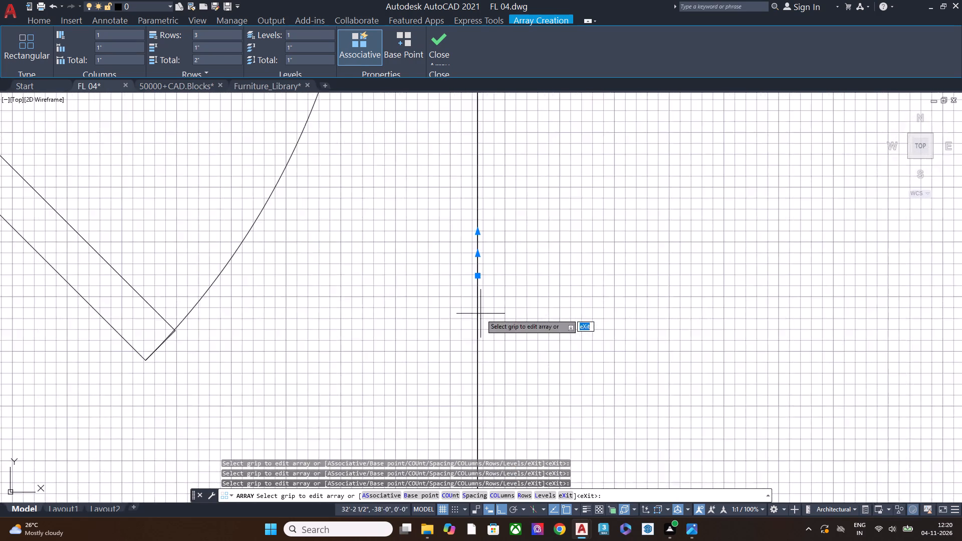
{"action": "scroll", "coordinate": [479, 313], "scroll_direction": "up", "scroll_amount": 2}
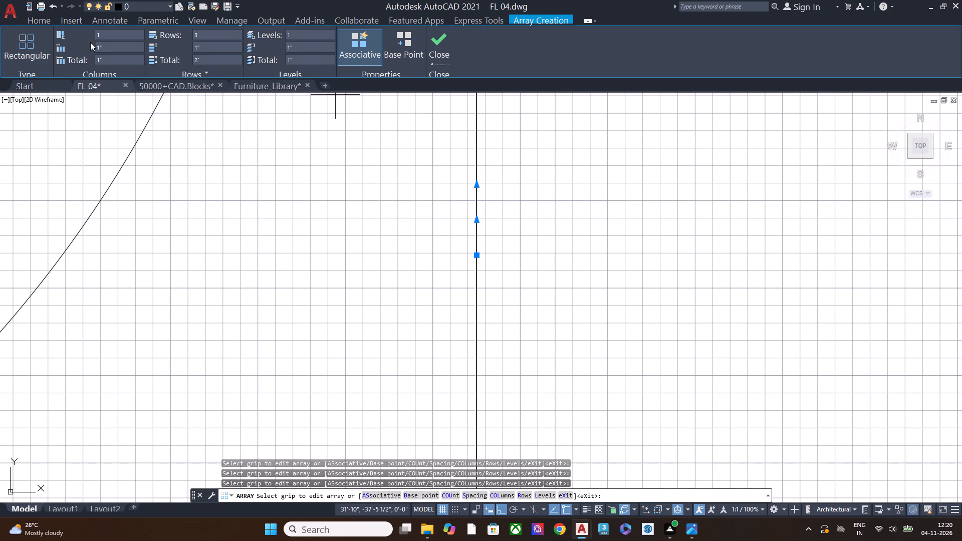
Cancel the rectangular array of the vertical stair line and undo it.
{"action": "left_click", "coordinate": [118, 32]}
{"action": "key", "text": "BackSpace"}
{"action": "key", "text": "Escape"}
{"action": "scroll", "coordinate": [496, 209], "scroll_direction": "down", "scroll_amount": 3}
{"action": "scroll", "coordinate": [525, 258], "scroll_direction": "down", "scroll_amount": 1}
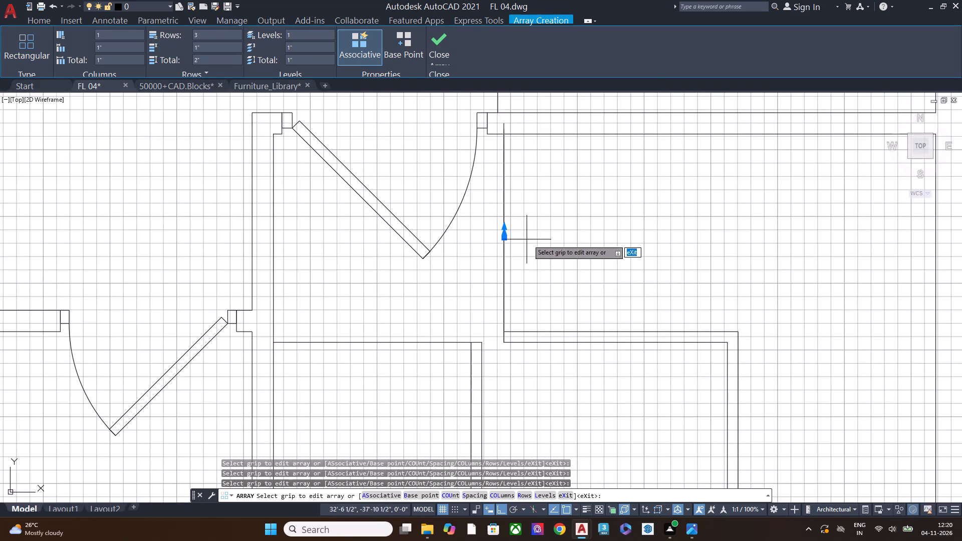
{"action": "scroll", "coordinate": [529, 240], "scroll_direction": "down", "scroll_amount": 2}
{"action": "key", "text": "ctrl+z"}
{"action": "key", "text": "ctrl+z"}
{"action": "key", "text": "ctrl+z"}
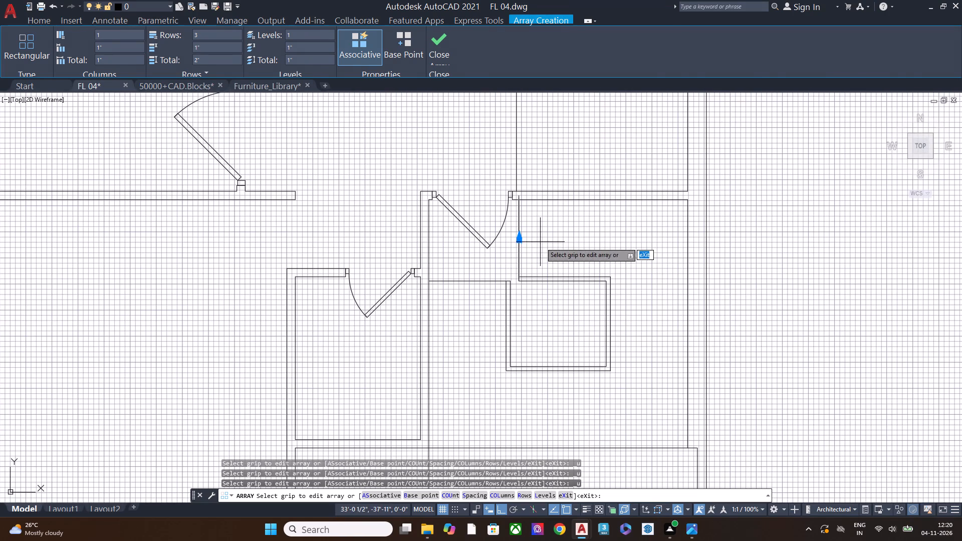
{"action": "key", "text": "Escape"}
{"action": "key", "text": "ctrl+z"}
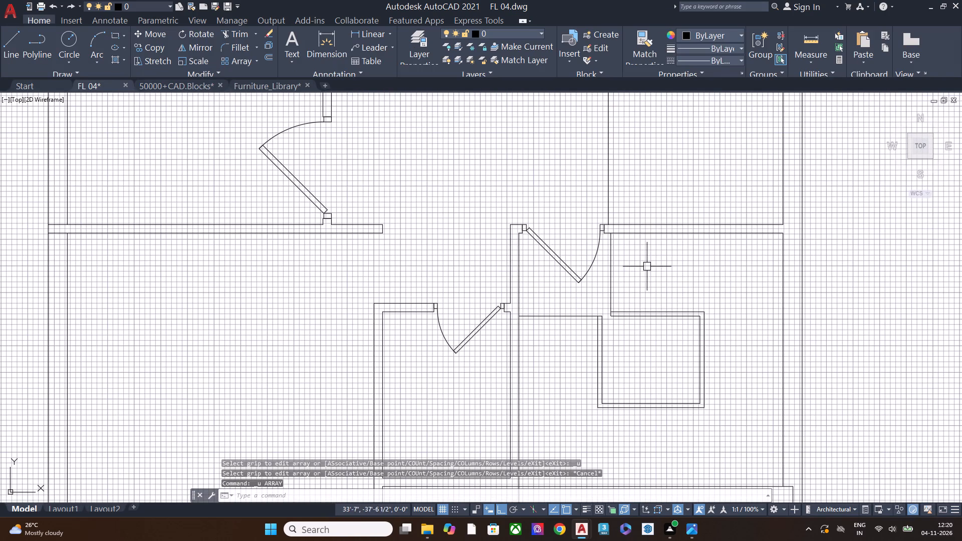
Restore the drawing window from full size and snap it to half of the screen.
{"action": "middle_click_drag", "start_coordinate": [637, 280], "coordinate": [519, 298]}
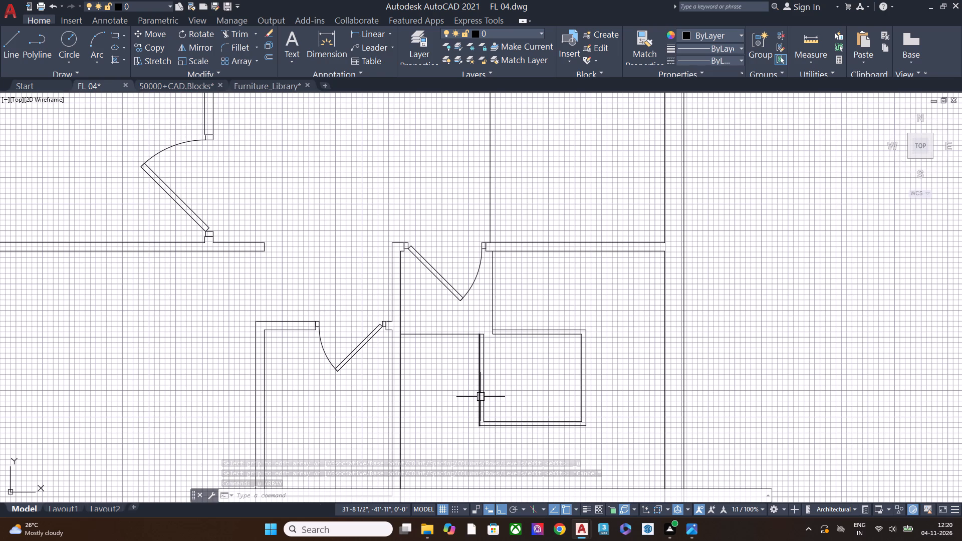
{"action": "scroll", "coordinate": [462, 289], "scroll_direction": "up", "scroll_amount": 2}
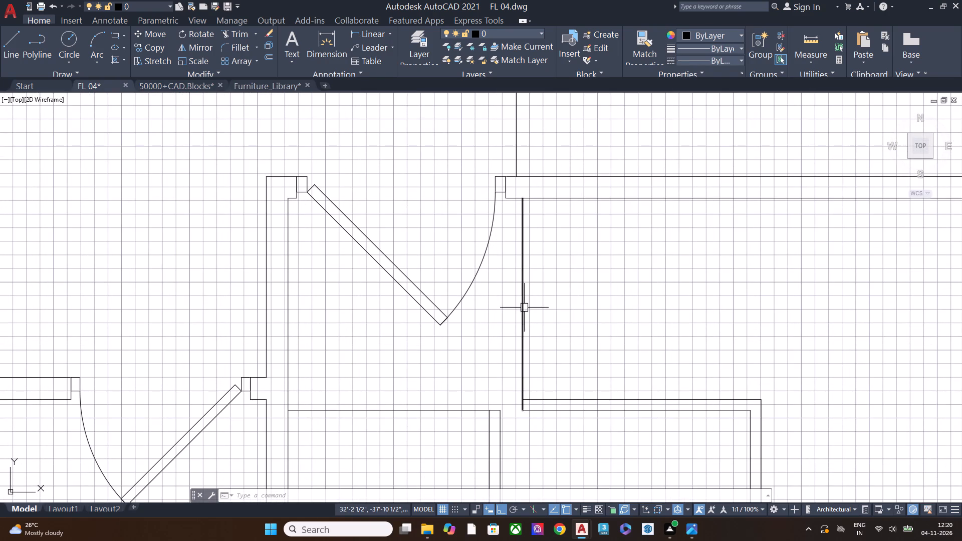
{"action": "left_click", "coordinate": [524, 308]}
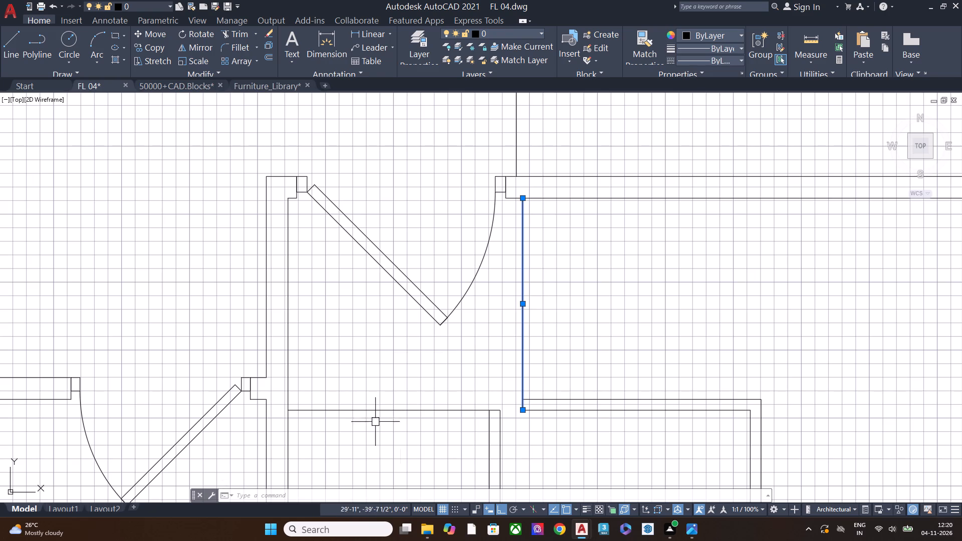
{"action": "left_click", "coordinate": [943, 3]}
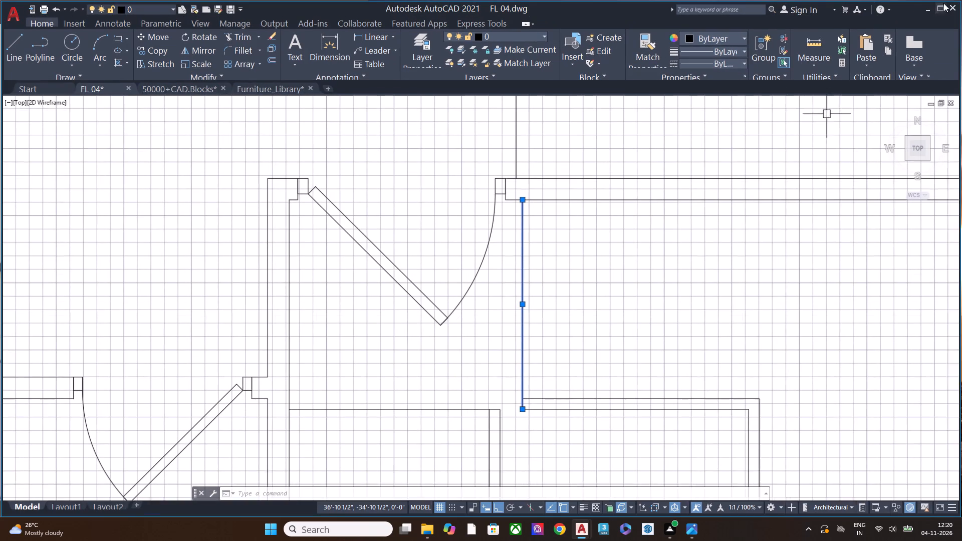
{"action": "left_click_drag", "start_coordinate": [535, 9], "coordinate": [421, 0]}
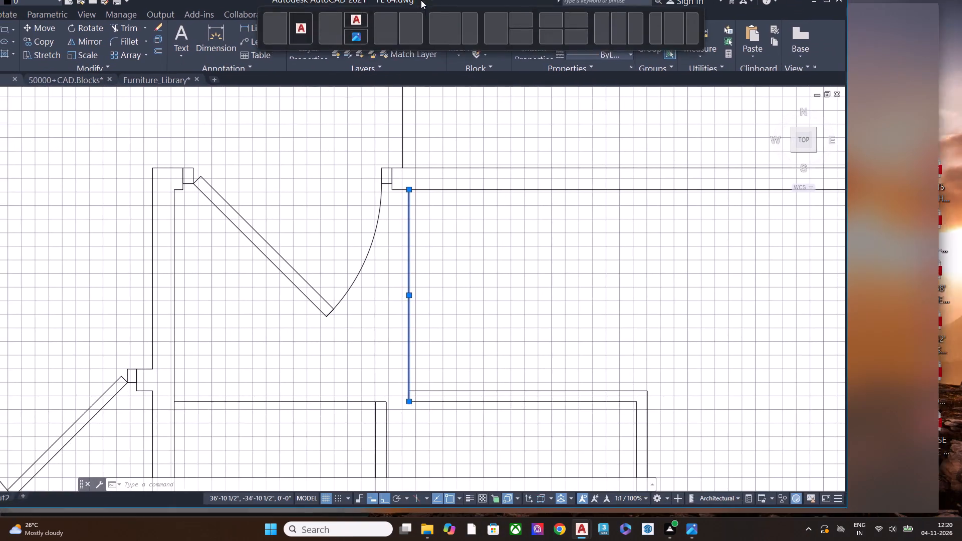
{"action": "left_click_drag", "start_coordinate": [421, 0], "coordinate": [409, 32]}
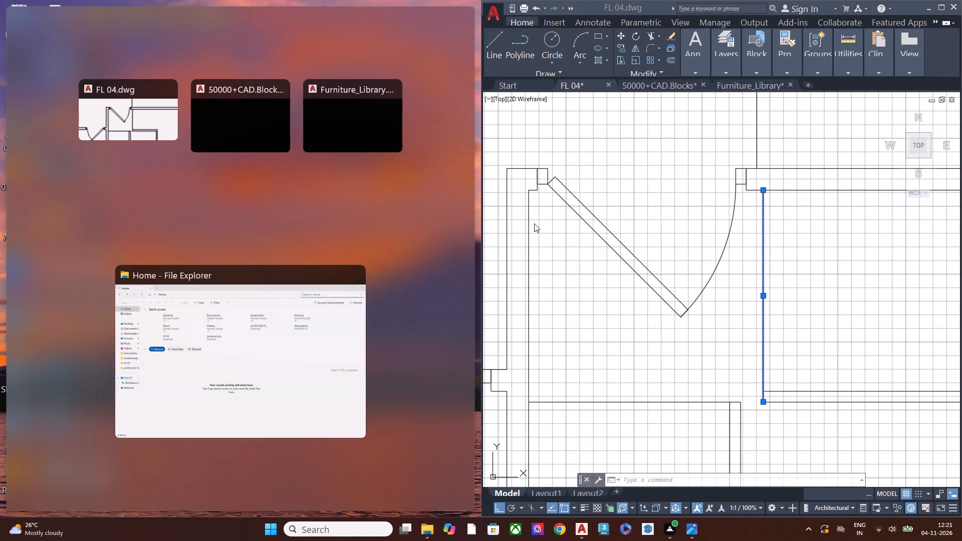
Open 30×60 House plan.jpg from the desktop folder FP 01 beside the drawing, and widen the drawing window up to the image.
{"action": "left_click", "coordinate": [227, 335]}
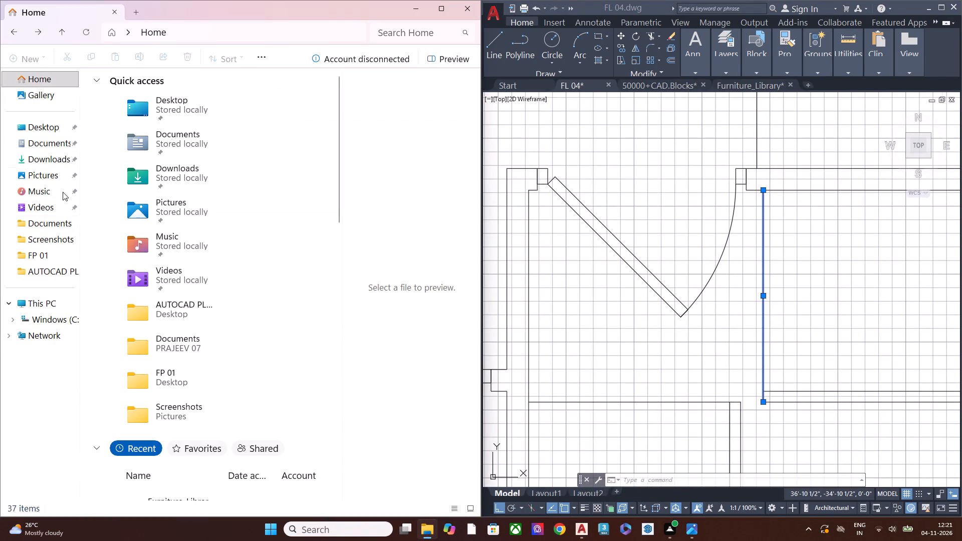
{"action": "scroll", "coordinate": [214, 380], "scroll_direction": "down", "scroll_amount": 1}
{"action": "scroll", "coordinate": [214, 380], "scroll_direction": "up", "scroll_amount": 4}
{"action": "scroll", "coordinate": [216, 379], "scroll_direction": "down", "scroll_amount": 2}
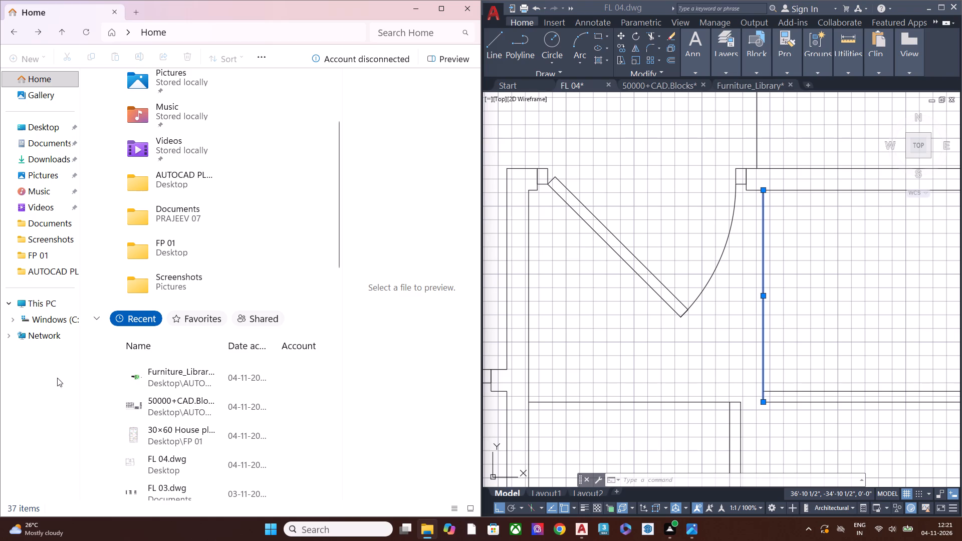
{"action": "left_click", "coordinate": [46, 124]}
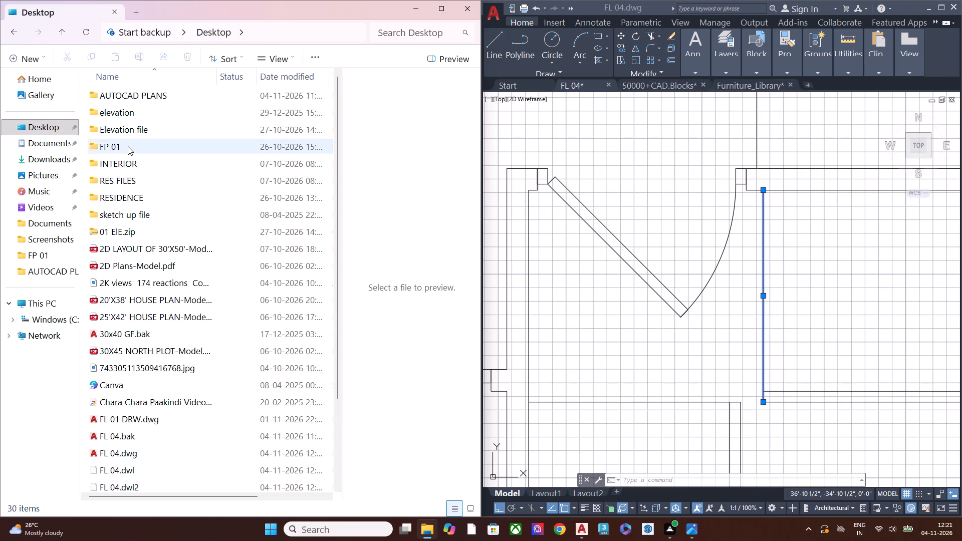
{"action": "double_click", "coordinate": [128, 146]}
{"action": "double_click", "coordinate": [297, 108]}
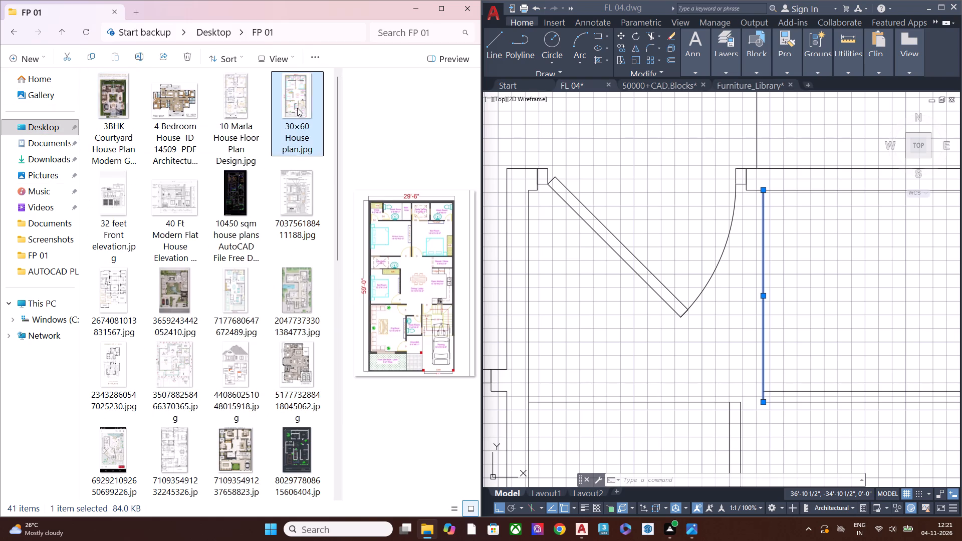
{"action": "left_click", "coordinate": [421, 8]}
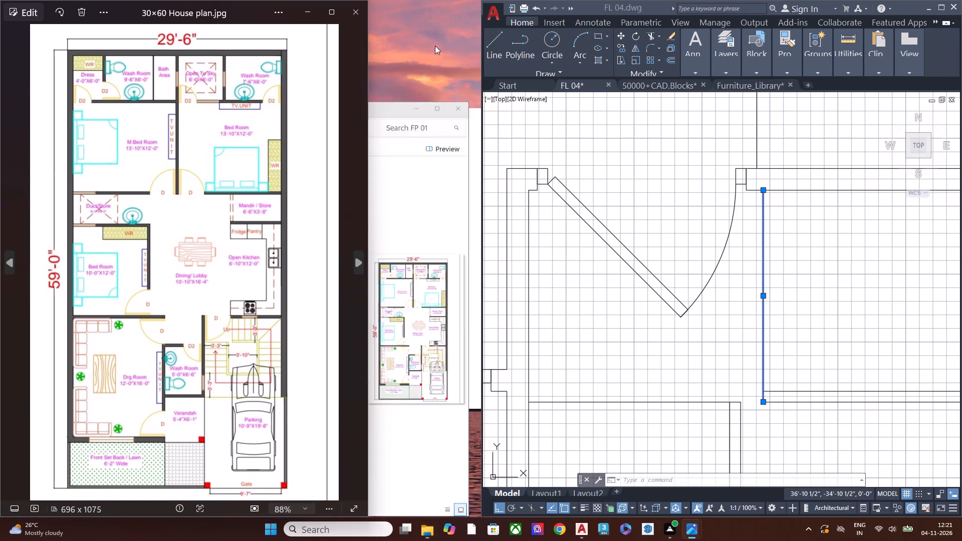
{"action": "left_click_drag", "start_coordinate": [482, 196], "coordinate": [401, 205]}
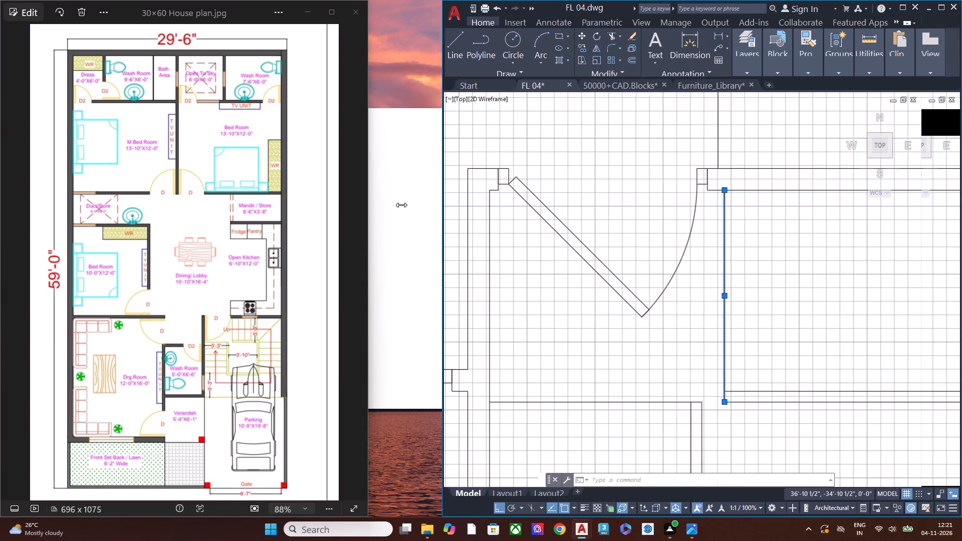
{"action": "left_click_drag", "start_coordinate": [401, 205], "coordinate": [367, 210]}
{"action": "key", "text": "Escape"}
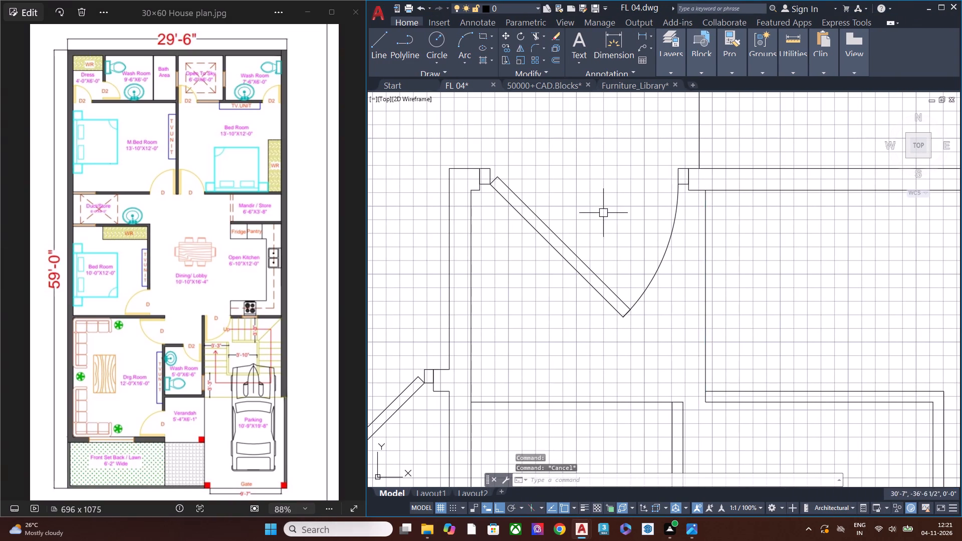
Examine the stair area around the stairwell in the drawing and the dimensioned staircase in the reference plan.
{"action": "scroll", "coordinate": [597, 226], "scroll_direction": "down", "scroll_amount": 1}
{"action": "middle_click_drag", "start_coordinate": [643, 259], "coordinate": [509, 272]}
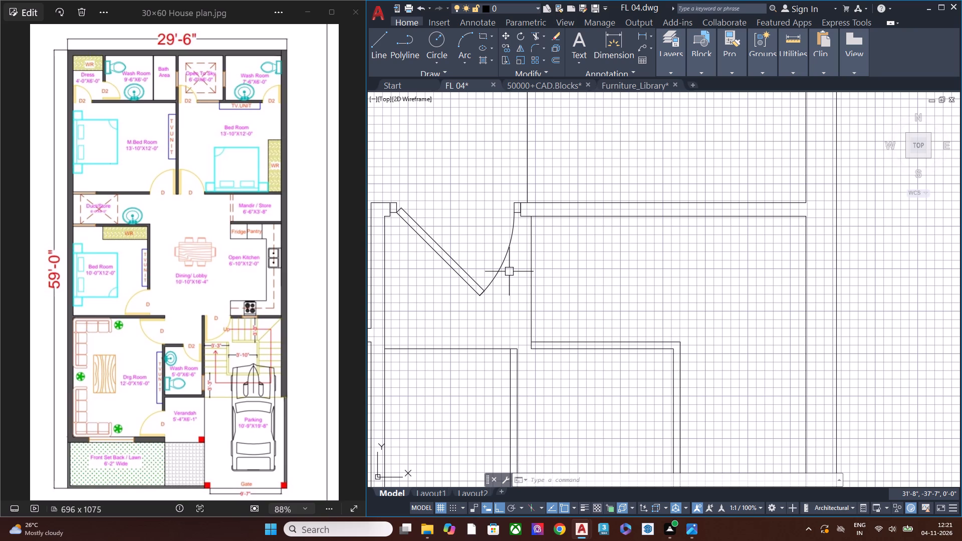
{"action": "middle_click_drag", "start_coordinate": [618, 278], "coordinate": [506, 203]}
{"action": "double_click", "coordinate": [600, 216]}
{"action": "key", "text": "Escape"}
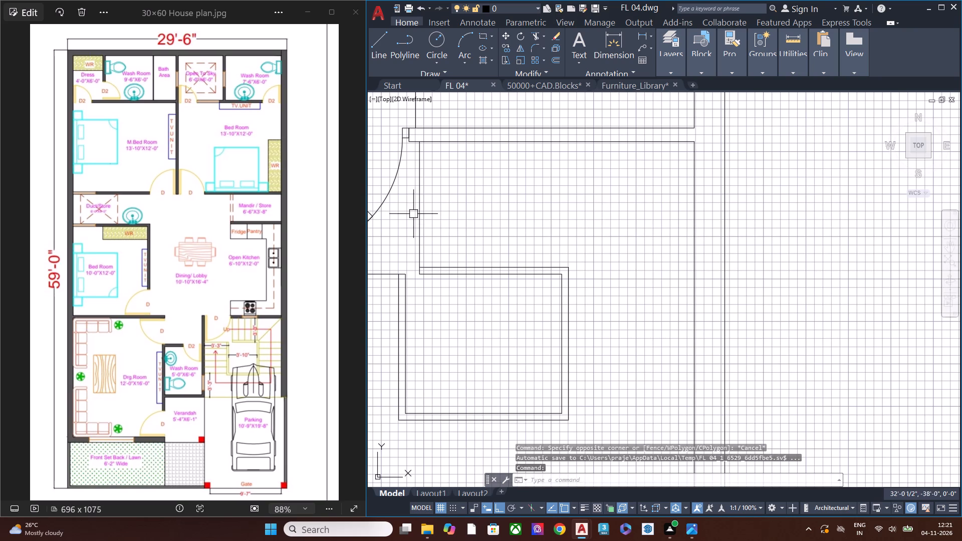
{"action": "left_click", "coordinate": [415, 213]}
{"action": "left_click", "coordinate": [526, 143]}
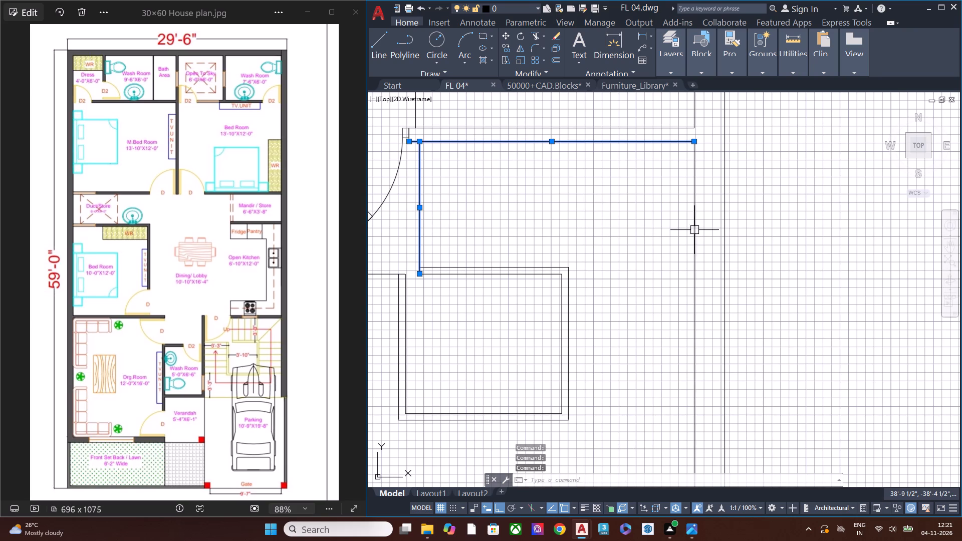
{"action": "left_click", "coordinate": [695, 231]}
{"action": "key", "text": "Escape"}
{"action": "scroll", "coordinate": [644, 237], "scroll_direction": "down", "scroll_amount": 1}
{"action": "scroll", "coordinate": [644, 237], "scroll_direction": "up", "scroll_amount": 1}
{"action": "scroll", "coordinate": [644, 237], "scroll_direction": "down", "scroll_amount": 1}
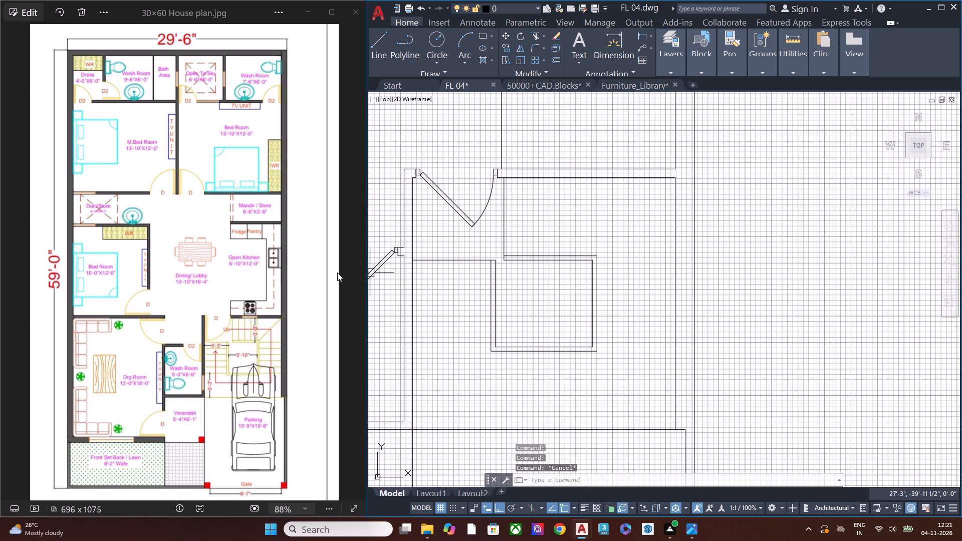
{"action": "scroll", "coordinate": [224, 347], "scroll_direction": "up", "scroll_amount": 10}
{"action": "left_click", "coordinate": [224, 347]}
{"action": "middle_click_drag", "start_coordinate": [280, 349], "coordinate": [191, 270]}
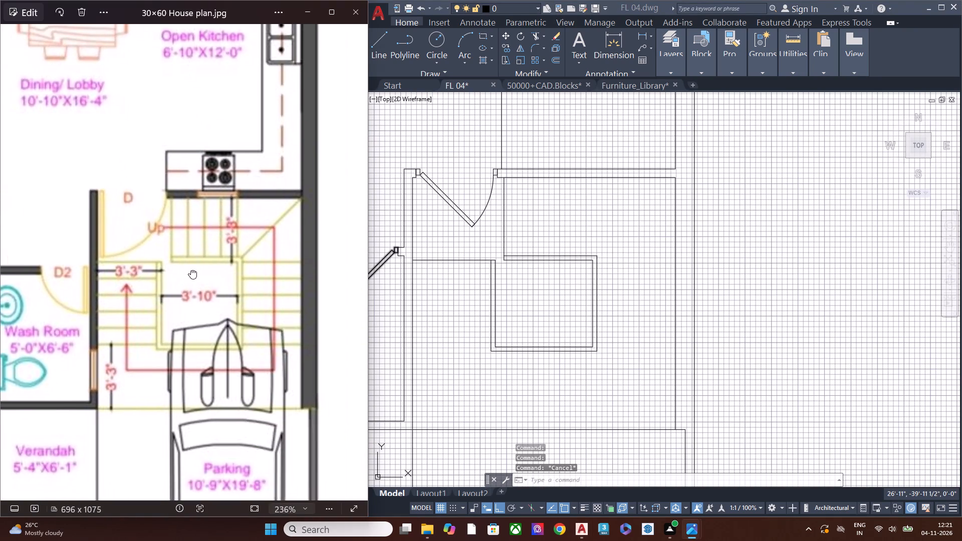
{"action": "middle_click_drag", "start_coordinate": [191, 270], "coordinate": [190, 268]}
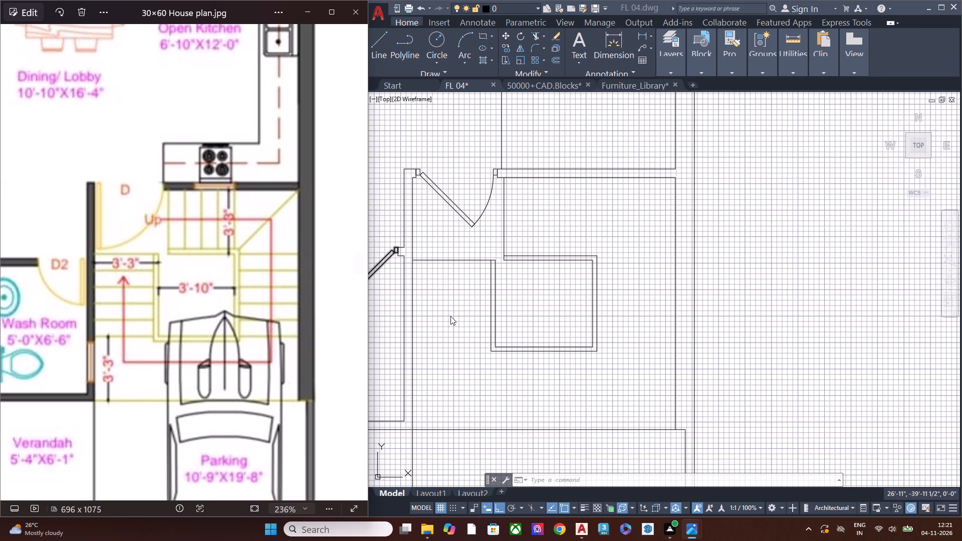
Delete the outer lower line of the bordered stairwell, leaving its inner line.
{"action": "middle_click_drag", "start_coordinate": [474, 331], "coordinate": [515, 264]}
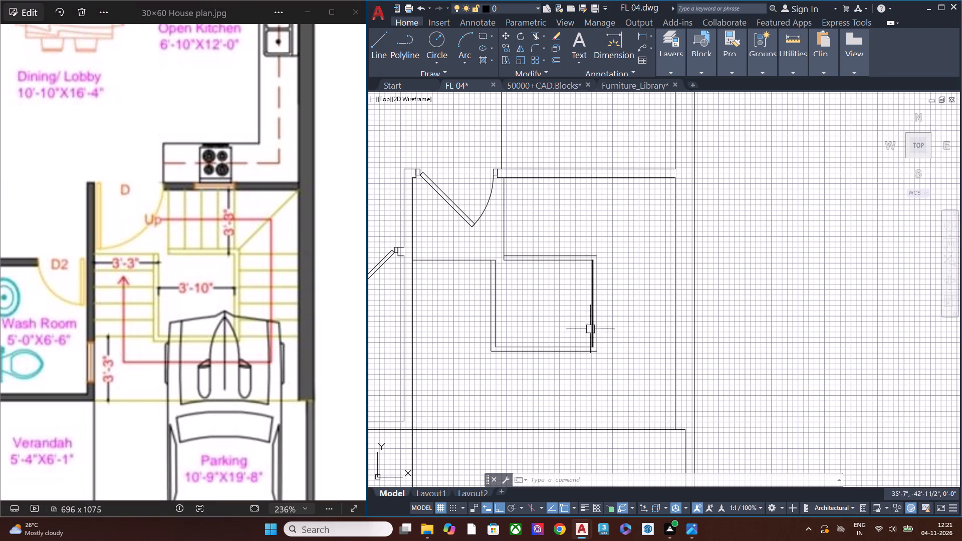
{"action": "scroll", "coordinate": [538, 349], "scroll_direction": "down", "scroll_amount": 2}
{"action": "middle_click_drag", "start_coordinate": [548, 368], "coordinate": [583, 259]}
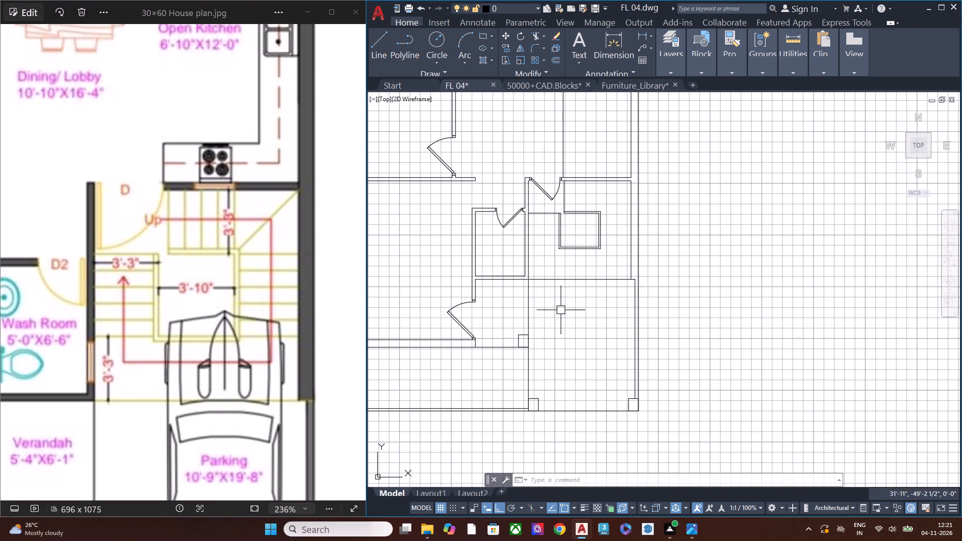
{"action": "scroll", "coordinate": [589, 239], "scroll_direction": "up", "scroll_amount": 3}
{"action": "scroll", "coordinate": [445, 333], "scroll_direction": "up", "scroll_amount": 1}
{"action": "middle_click_drag", "start_coordinate": [445, 333], "coordinate": [471, 341]}
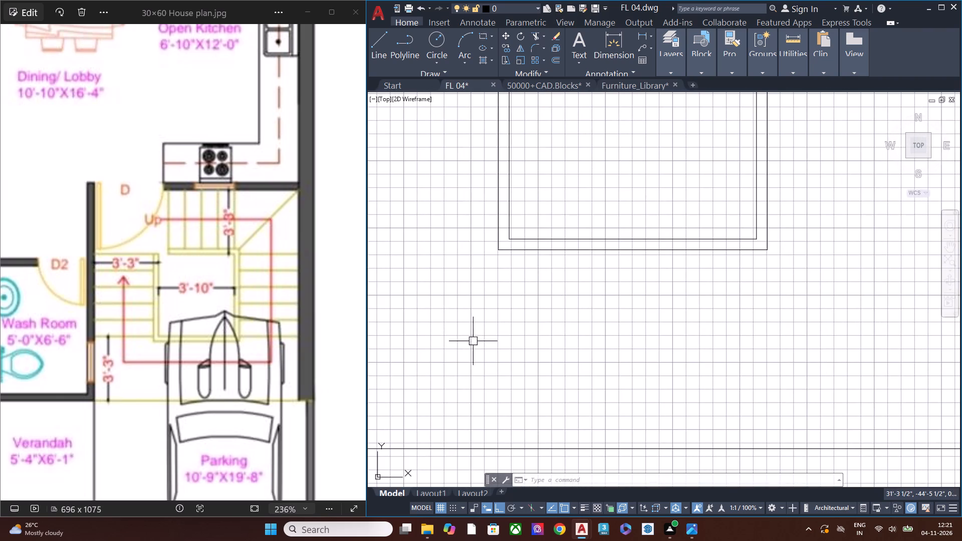
{"action": "left_click", "coordinate": [567, 247]}
{"action": "key", "text": "Home"}
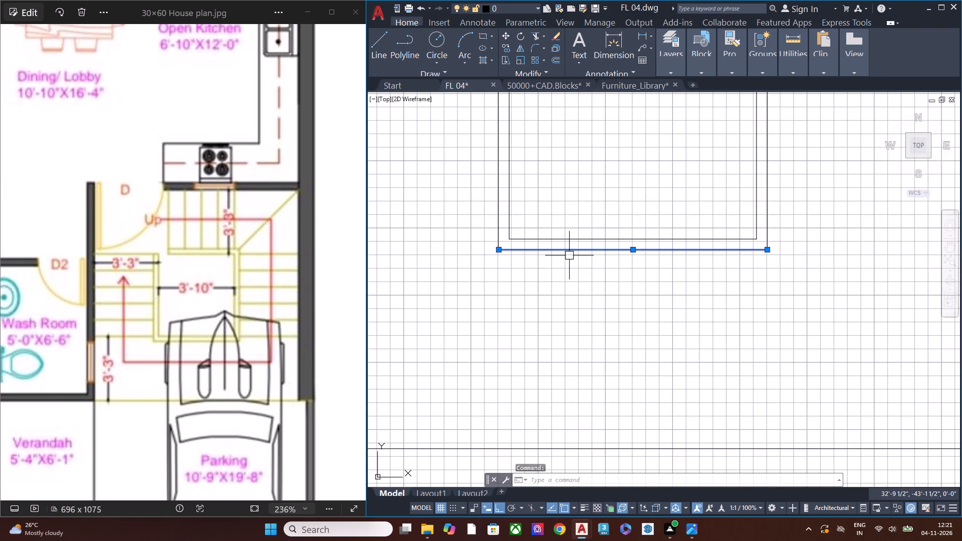
{"action": "key", "text": "Delete"}
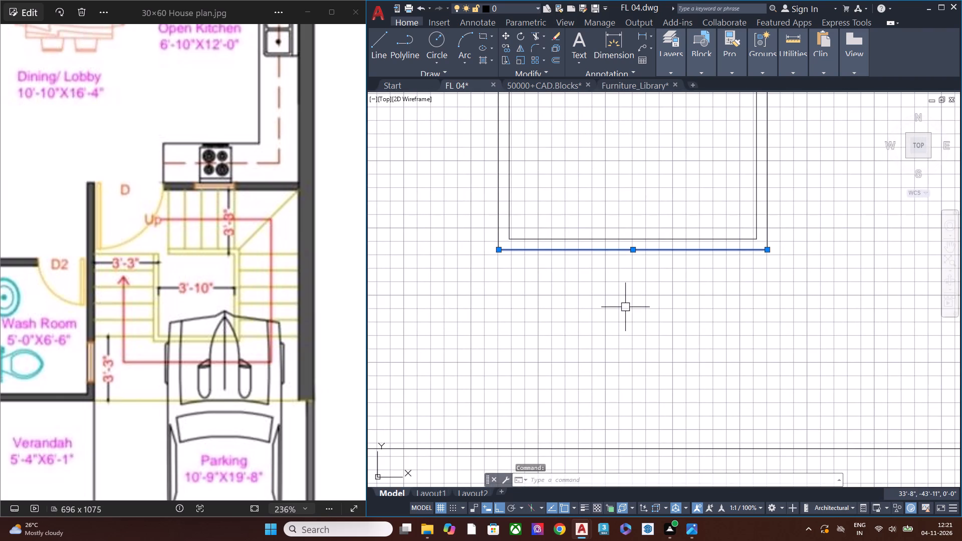
{"action": "key", "text": "Escape"}
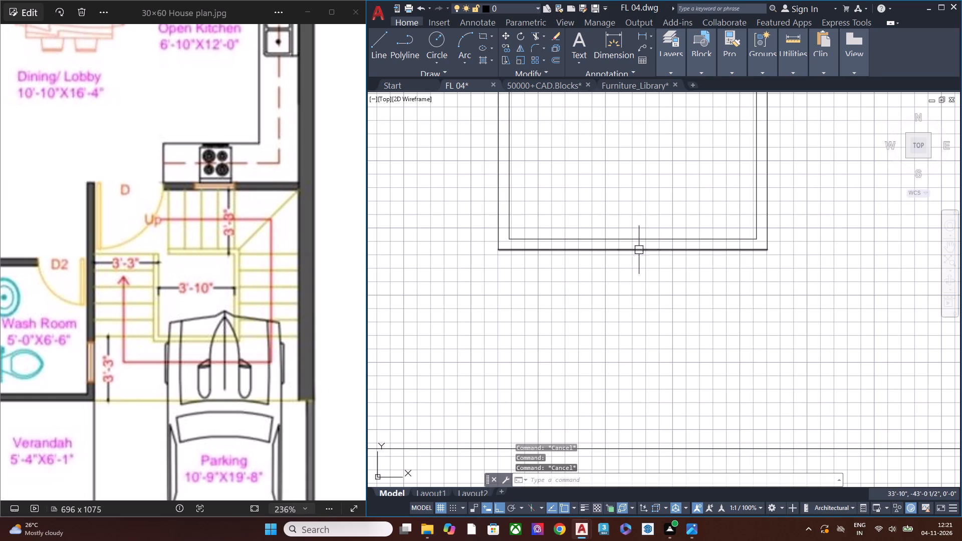
{"action": "left_click", "coordinate": [649, 250]}
{"action": "key", "text": "Delete"}
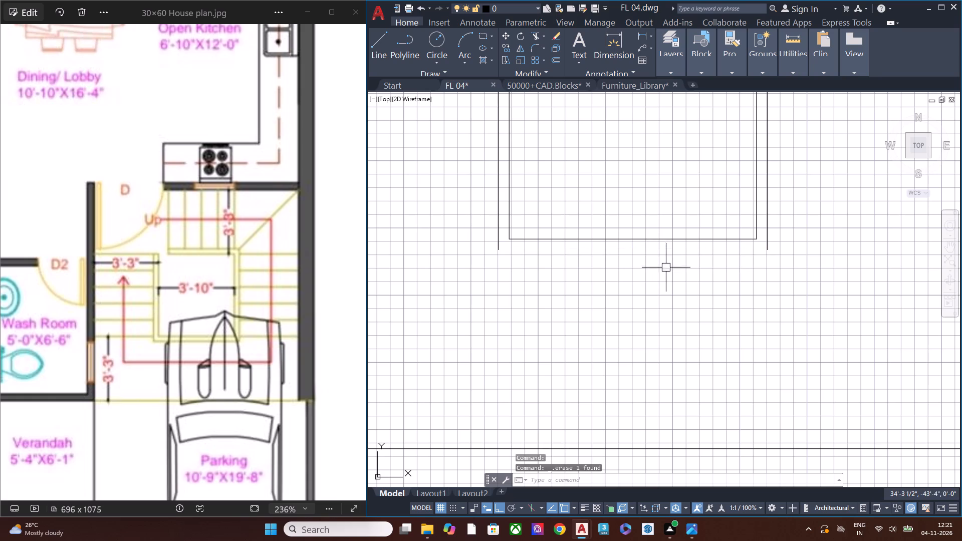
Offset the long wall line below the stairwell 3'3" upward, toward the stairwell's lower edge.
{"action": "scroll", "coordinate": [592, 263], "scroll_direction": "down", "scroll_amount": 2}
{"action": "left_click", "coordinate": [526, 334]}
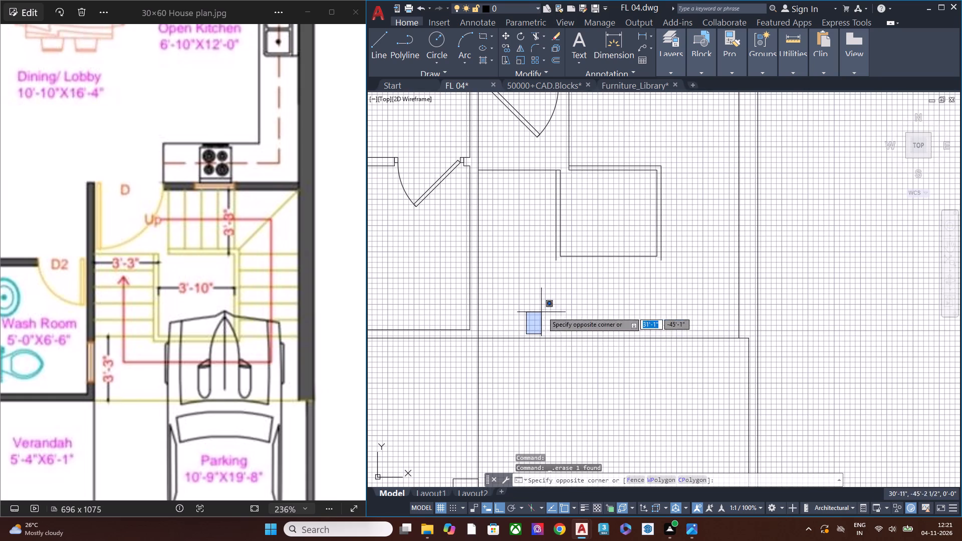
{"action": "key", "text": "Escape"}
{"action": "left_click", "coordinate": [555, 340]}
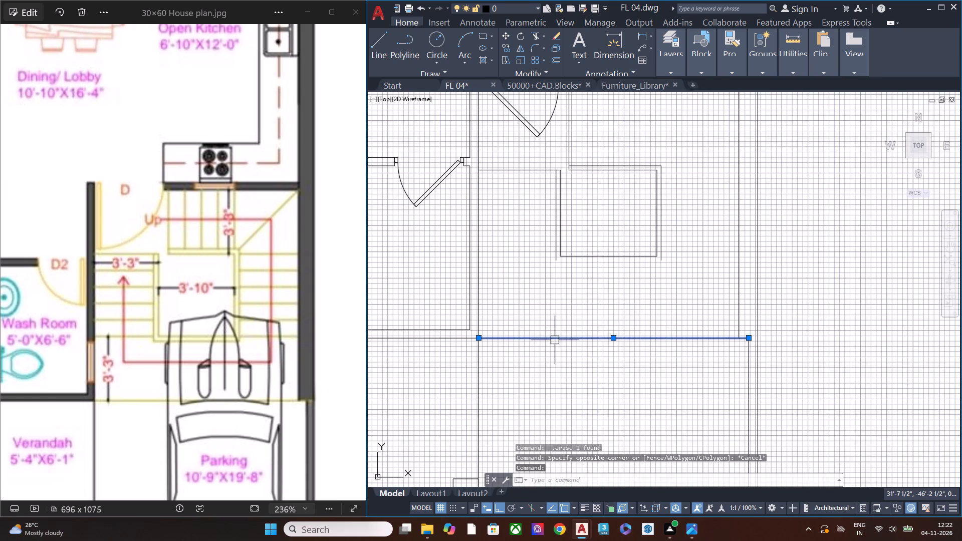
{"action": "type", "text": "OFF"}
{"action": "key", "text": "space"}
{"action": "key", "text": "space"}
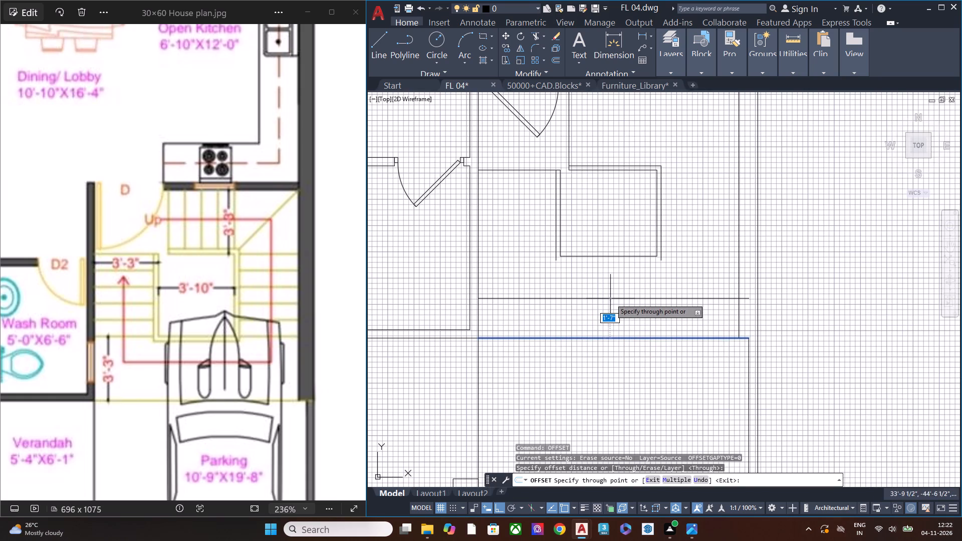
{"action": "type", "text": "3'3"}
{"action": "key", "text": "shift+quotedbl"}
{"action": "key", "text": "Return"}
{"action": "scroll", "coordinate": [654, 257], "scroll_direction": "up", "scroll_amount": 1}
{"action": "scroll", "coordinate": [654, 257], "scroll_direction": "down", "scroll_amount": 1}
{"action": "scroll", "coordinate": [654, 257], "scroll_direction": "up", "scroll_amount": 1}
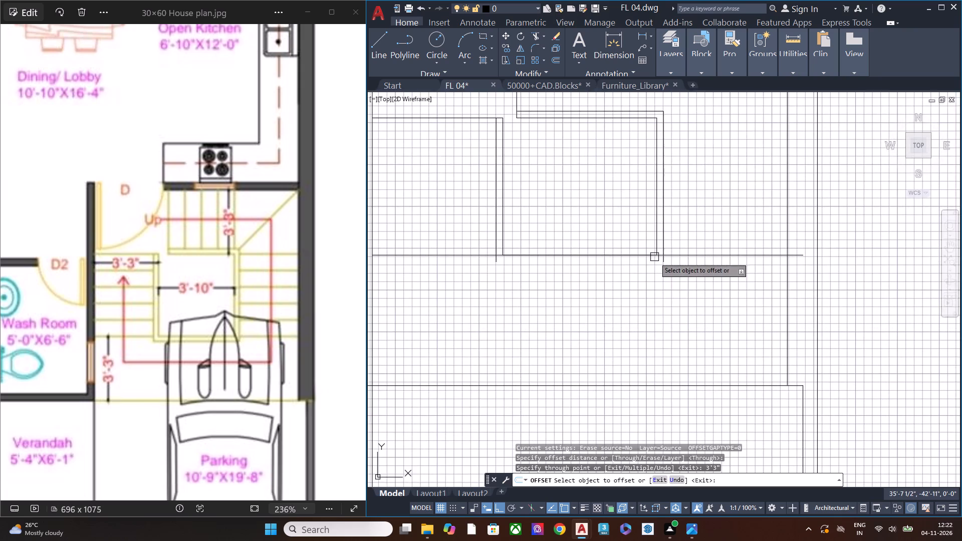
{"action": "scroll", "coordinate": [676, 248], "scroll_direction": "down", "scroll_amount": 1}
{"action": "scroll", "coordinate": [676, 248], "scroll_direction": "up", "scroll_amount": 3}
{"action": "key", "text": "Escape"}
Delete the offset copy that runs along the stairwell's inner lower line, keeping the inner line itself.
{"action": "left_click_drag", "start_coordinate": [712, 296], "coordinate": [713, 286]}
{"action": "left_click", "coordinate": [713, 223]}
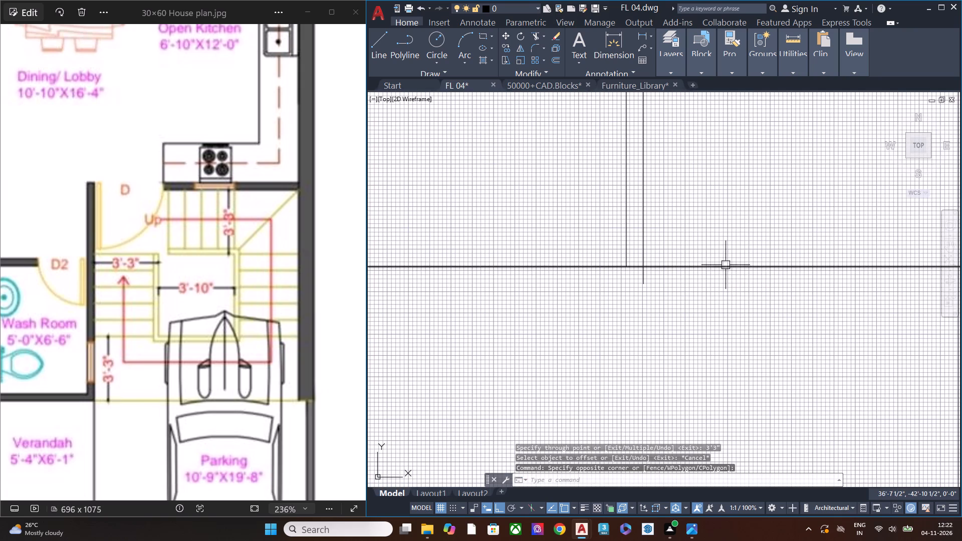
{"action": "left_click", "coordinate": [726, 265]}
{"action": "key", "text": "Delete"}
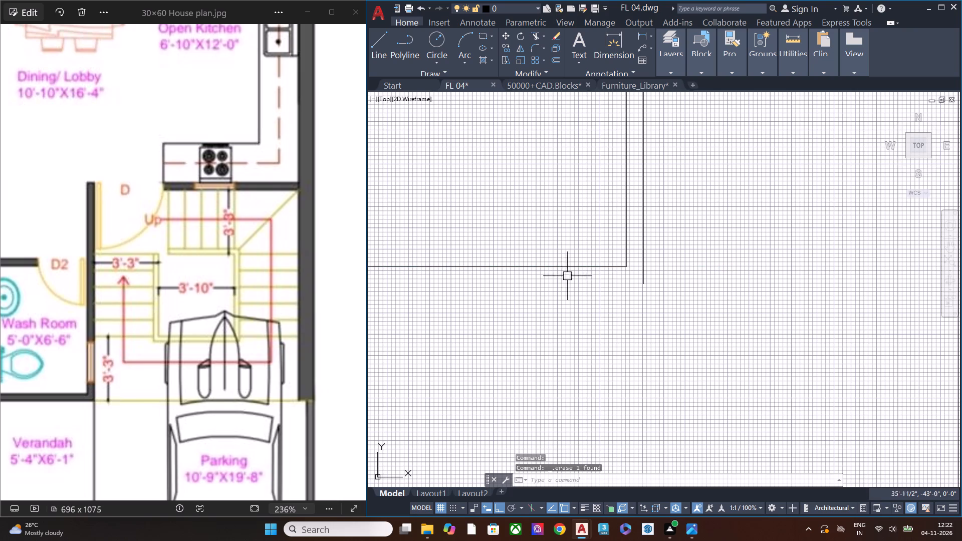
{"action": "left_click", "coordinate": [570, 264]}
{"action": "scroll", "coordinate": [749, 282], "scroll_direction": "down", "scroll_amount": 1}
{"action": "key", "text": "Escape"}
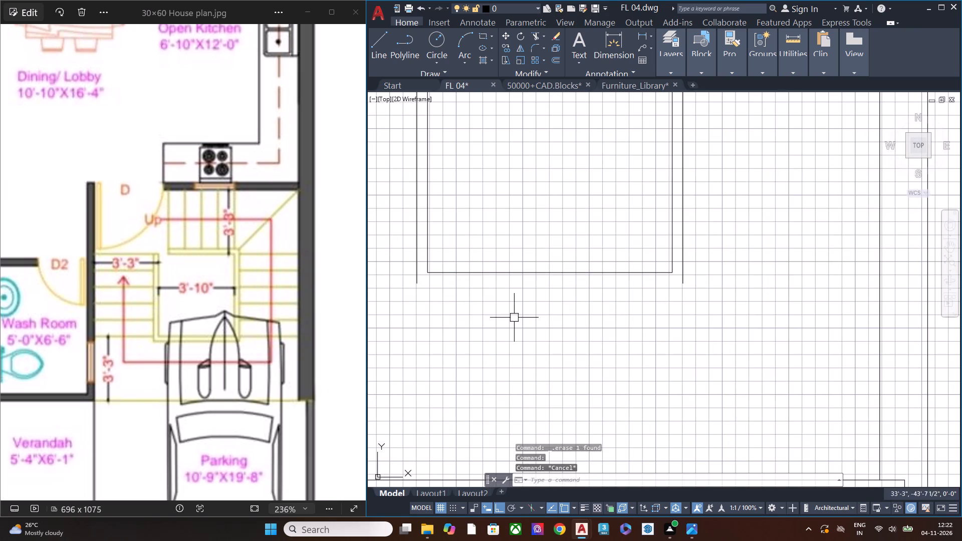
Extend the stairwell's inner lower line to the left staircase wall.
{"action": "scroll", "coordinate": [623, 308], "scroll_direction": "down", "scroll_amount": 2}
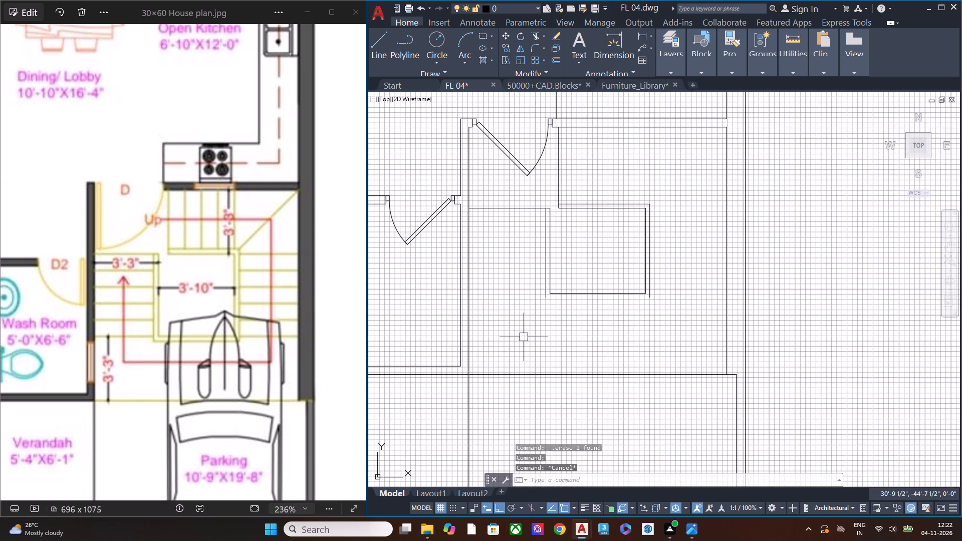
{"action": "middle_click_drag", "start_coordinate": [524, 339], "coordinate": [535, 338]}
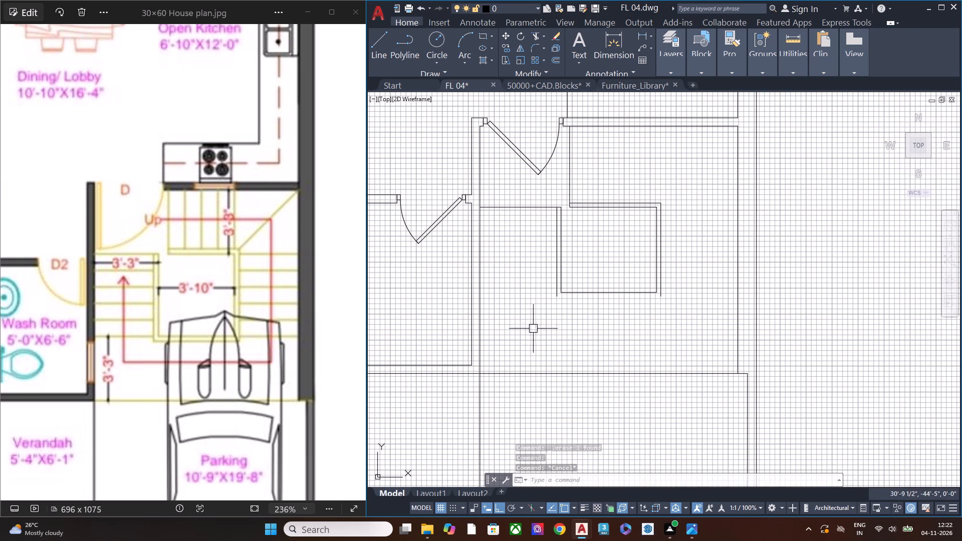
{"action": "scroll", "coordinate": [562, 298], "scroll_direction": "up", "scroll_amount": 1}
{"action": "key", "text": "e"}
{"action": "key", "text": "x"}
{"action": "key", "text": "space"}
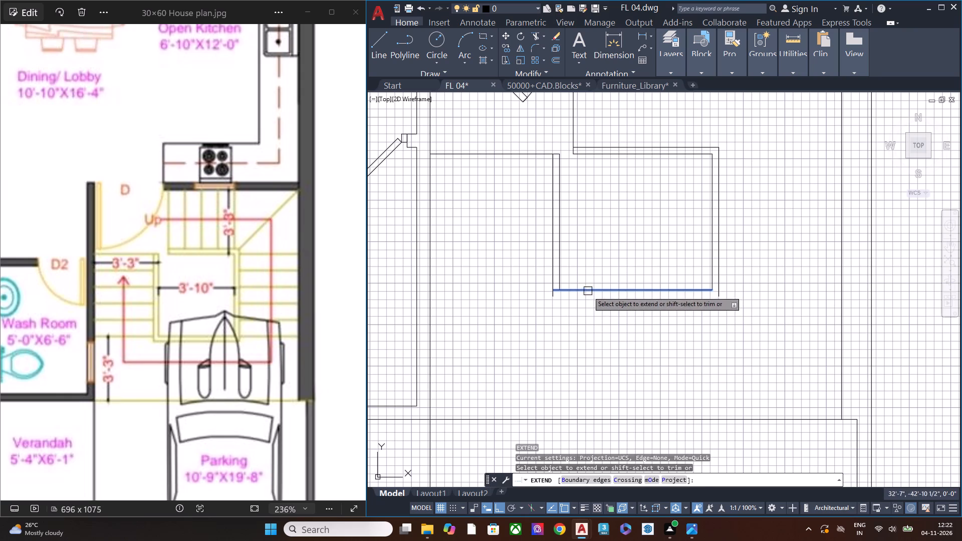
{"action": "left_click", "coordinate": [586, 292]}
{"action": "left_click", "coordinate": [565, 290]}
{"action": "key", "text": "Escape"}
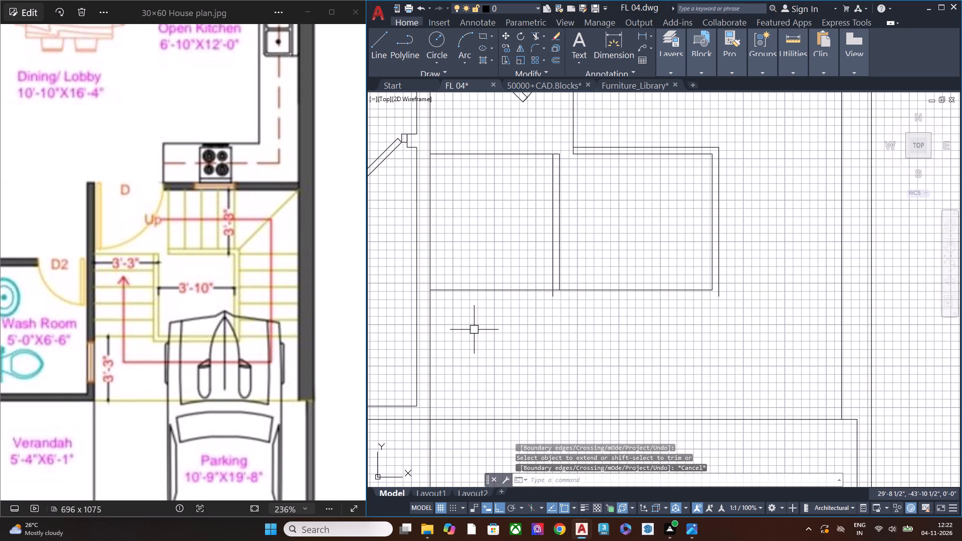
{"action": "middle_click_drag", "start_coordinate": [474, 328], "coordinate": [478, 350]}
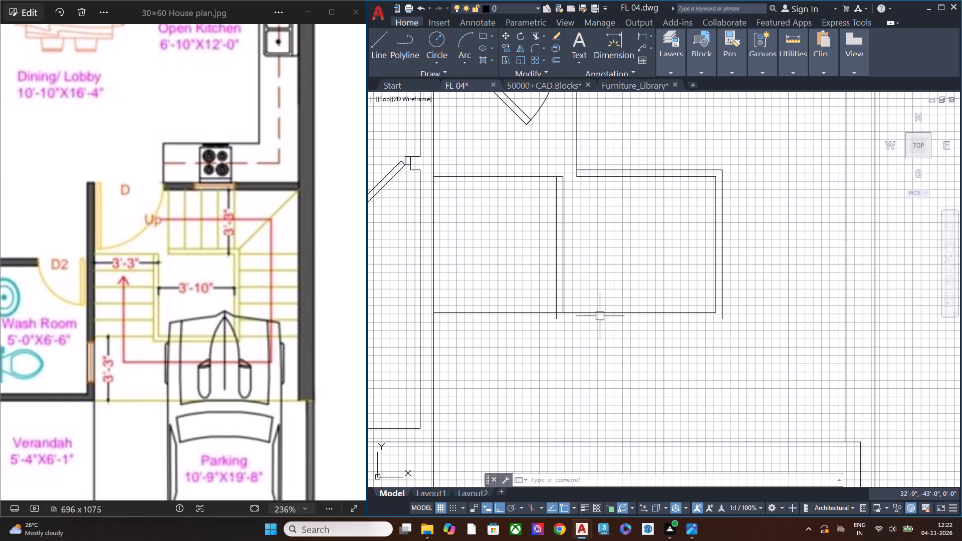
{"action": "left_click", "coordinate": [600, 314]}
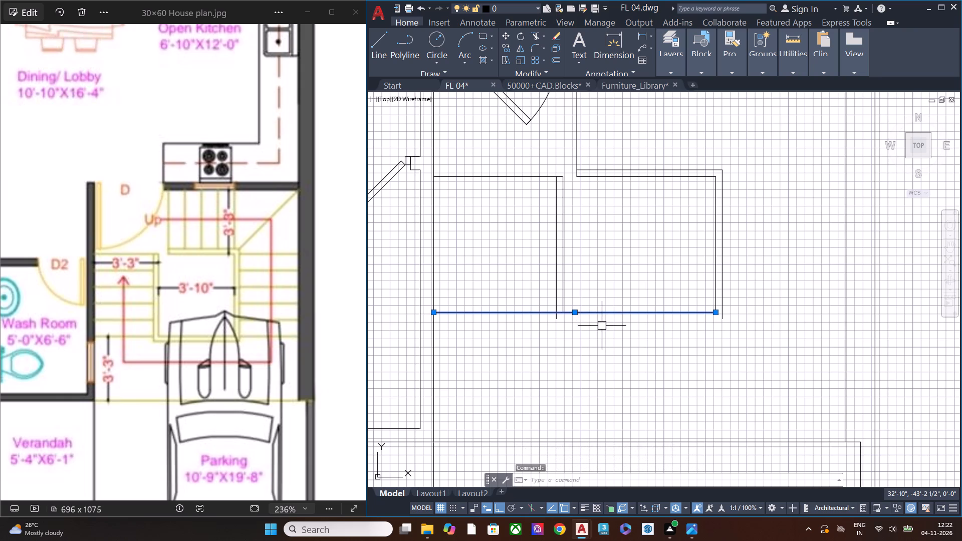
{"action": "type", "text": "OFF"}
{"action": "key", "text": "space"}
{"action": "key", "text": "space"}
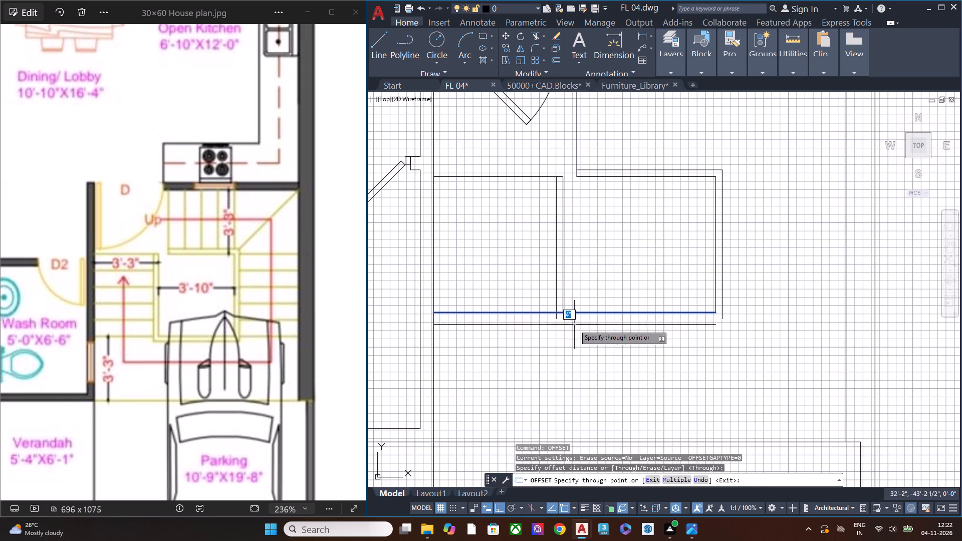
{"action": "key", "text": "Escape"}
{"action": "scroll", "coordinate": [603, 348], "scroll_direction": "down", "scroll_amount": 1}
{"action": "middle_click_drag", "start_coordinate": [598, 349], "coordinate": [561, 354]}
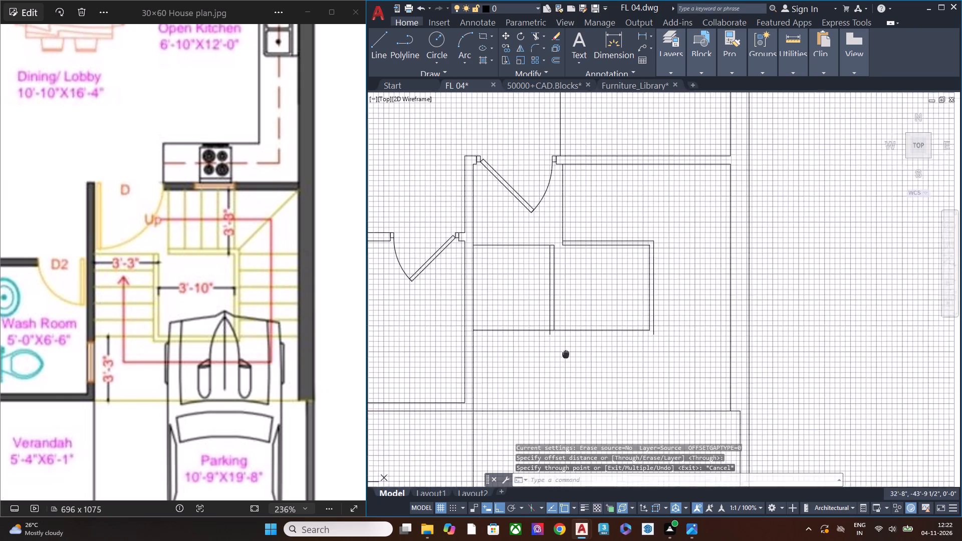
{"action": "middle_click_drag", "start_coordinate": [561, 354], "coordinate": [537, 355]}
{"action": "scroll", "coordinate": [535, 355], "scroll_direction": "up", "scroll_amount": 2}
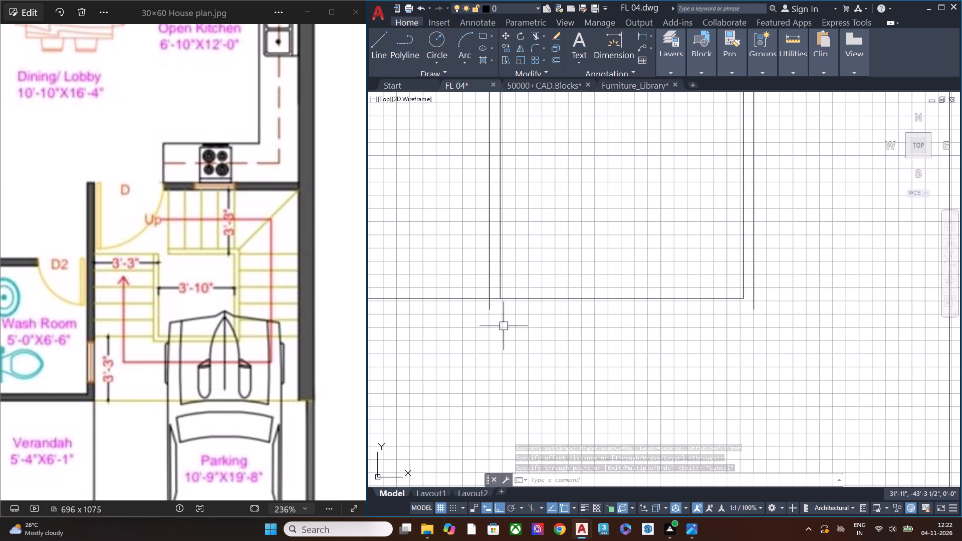
Undo the recent extend, offset and erase edits until the stairwell's deleted outer lower border line is restored.
{"action": "key", "text": "ctrl+z"}
{"action": "key", "text": "ctrl+z"}
{"action": "key", "text": "ctrl+z"}
{"action": "key", "text": "ctrl+z"}
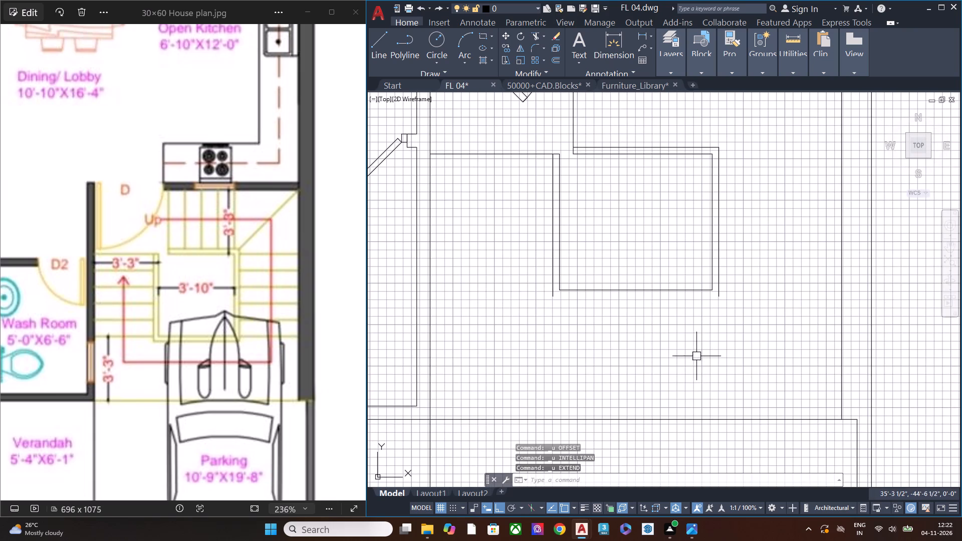
{"action": "key", "text": "ctrl+z"}
{"action": "key", "text": "ctrl+z"}
{"action": "key", "text": "ctrl+z"}
{"action": "key", "text": "ctrl+z"}
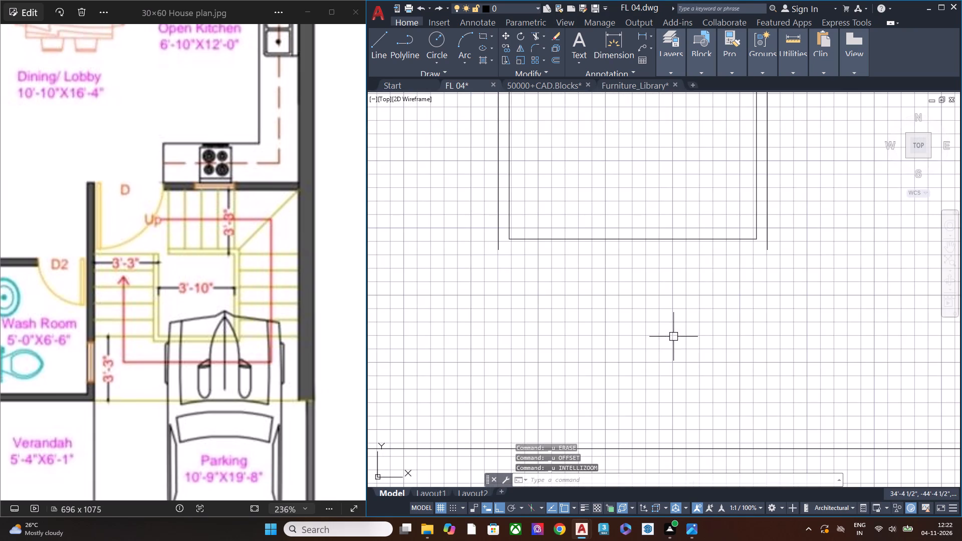
{"action": "key", "text": "ctrl+z"}
{"action": "middle_click_drag", "start_coordinate": [564, 277], "coordinate": [565, 342]}
{"action": "key", "text": "space"}
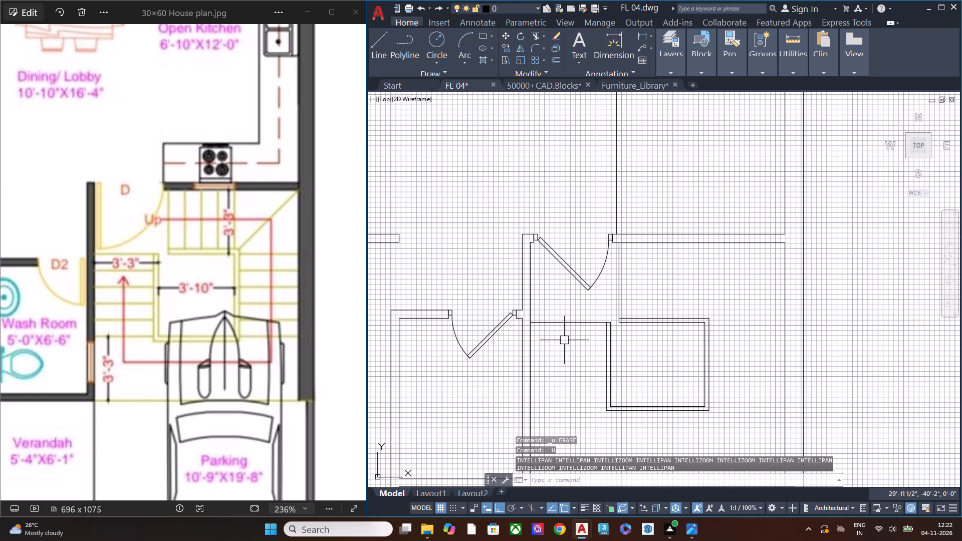
Extend the stairwell's inner lower line in both directions to the left and right staircase walls.
{"action": "middle_click_drag", "start_coordinate": [631, 382], "coordinate": [567, 276]}
{"action": "scroll", "coordinate": [607, 324], "scroll_direction": "up", "scroll_amount": 1}
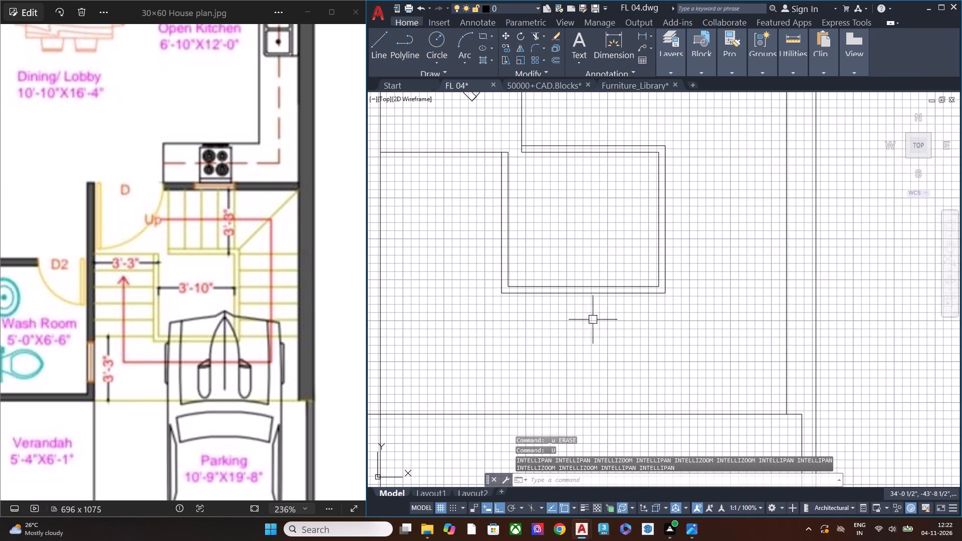
{"action": "type", "text": "EX"}
{"action": "key", "text": "space"}
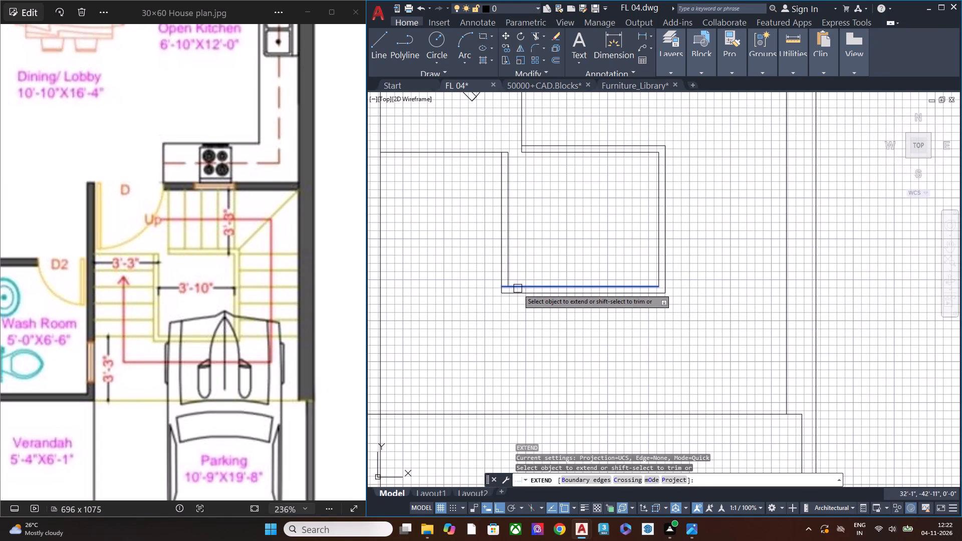
{"action": "left_click", "coordinate": [518, 289]}
{"action": "left_click", "coordinate": [519, 287]}
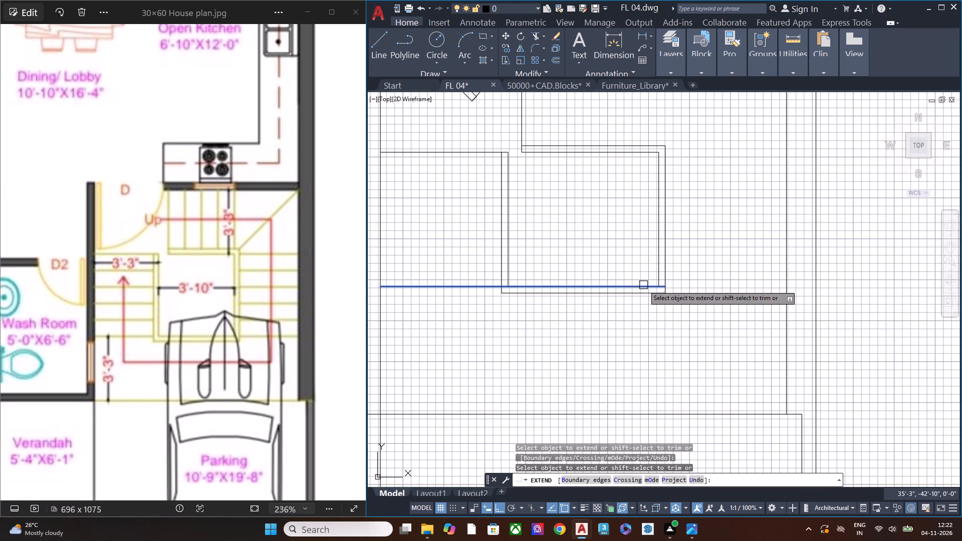
{"action": "left_click", "coordinate": [643, 285]}
{"action": "left_click", "coordinate": [647, 289]}
{"action": "key", "text": "Escape"}
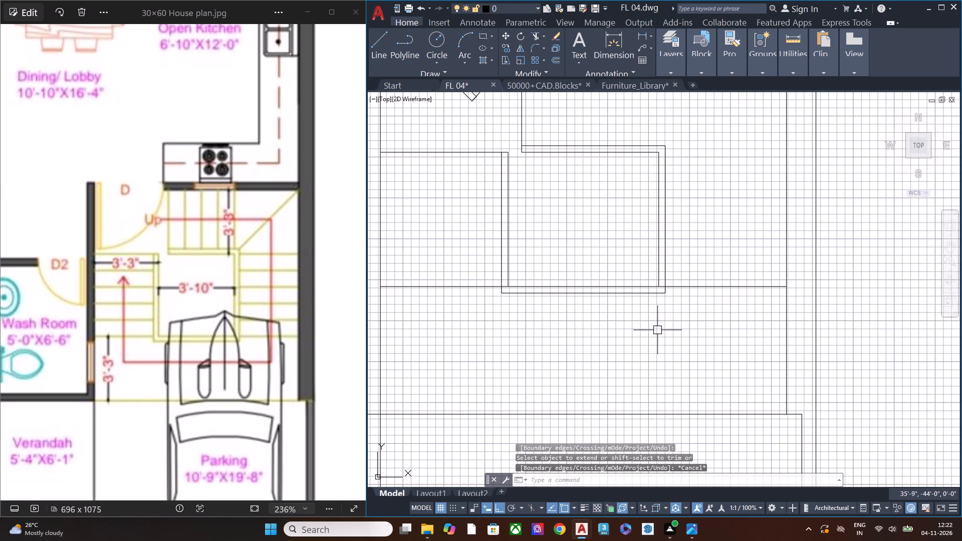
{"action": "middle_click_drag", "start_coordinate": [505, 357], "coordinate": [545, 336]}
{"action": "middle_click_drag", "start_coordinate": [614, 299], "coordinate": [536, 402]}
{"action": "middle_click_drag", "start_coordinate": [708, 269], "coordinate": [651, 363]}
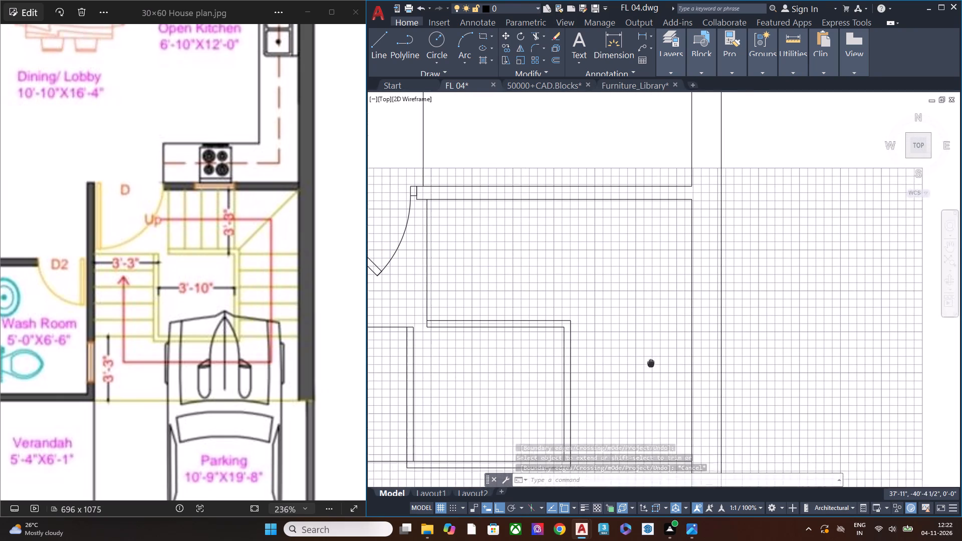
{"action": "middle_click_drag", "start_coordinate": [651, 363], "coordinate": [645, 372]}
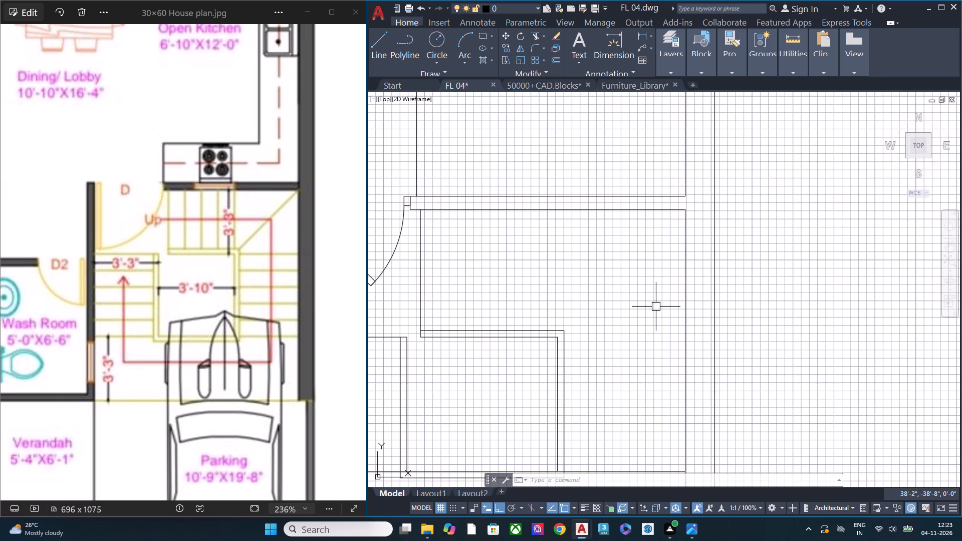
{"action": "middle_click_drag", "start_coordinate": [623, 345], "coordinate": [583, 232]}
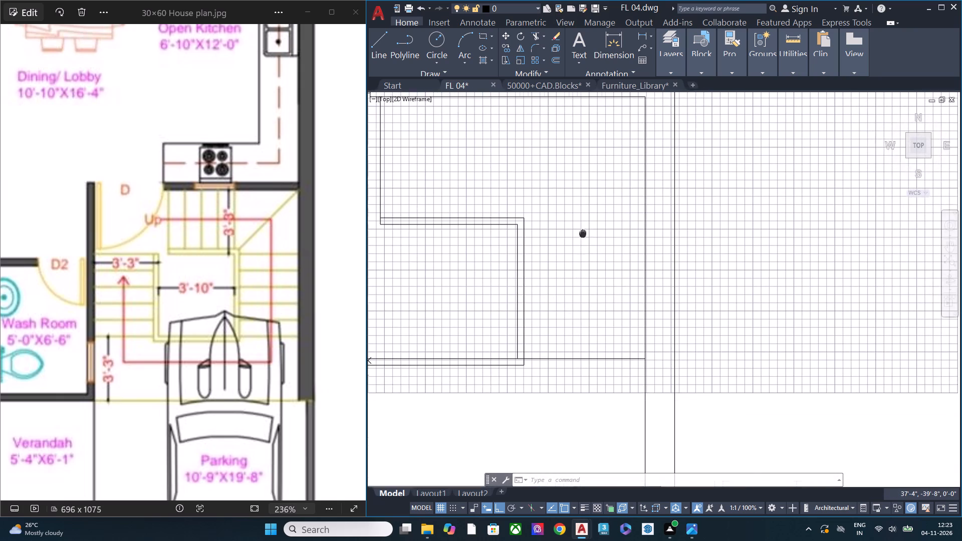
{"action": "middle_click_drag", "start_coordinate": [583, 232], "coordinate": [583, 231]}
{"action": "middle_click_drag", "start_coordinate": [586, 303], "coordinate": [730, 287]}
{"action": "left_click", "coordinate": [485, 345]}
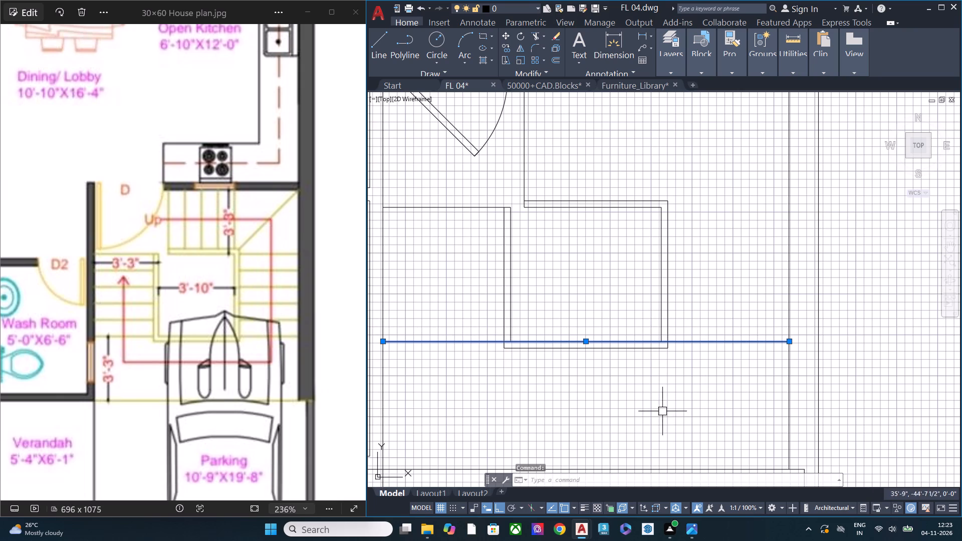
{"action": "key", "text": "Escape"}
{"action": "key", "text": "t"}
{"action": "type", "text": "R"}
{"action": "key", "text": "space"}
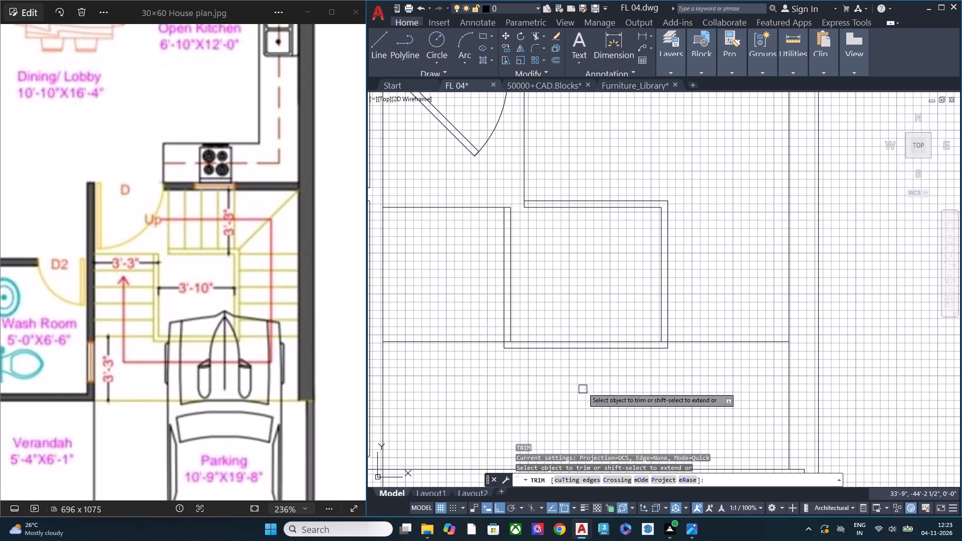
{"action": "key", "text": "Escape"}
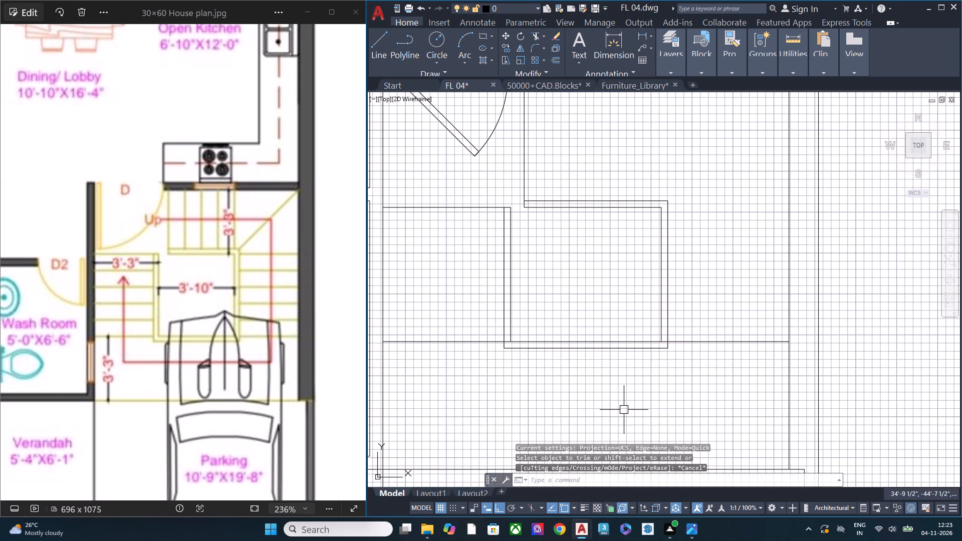
Trim the extended line where it crosses the thickness of the stairwell's left and right borders.
{"action": "scroll", "coordinate": [503, 347], "scroll_direction": "up", "scroll_amount": 5}
{"action": "type", "text": "TR"}
{"action": "key", "text": "space"}
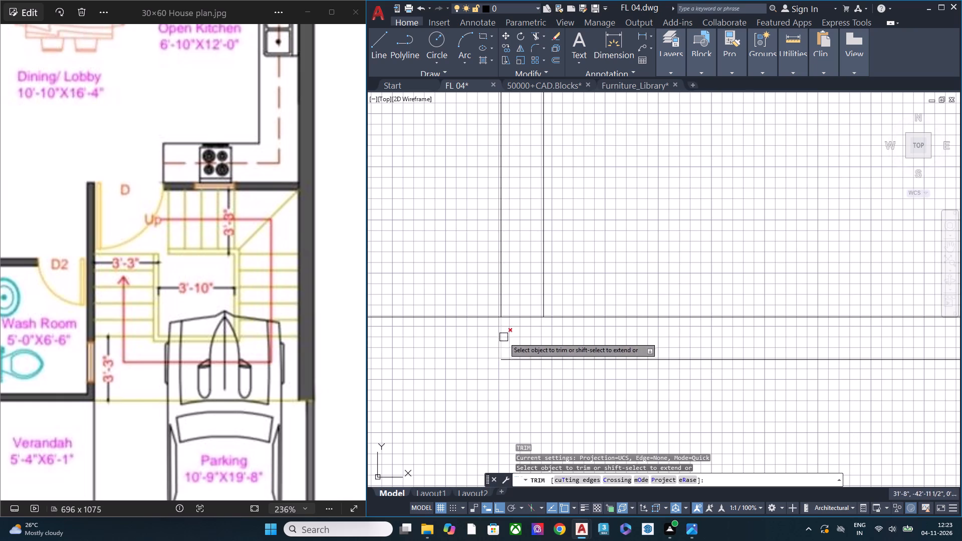
{"action": "left_click", "coordinate": [519, 319]}
{"action": "scroll", "coordinate": [491, 350], "scroll_direction": "down", "scroll_amount": 1}
{"action": "scroll", "coordinate": [758, 342], "scroll_direction": "down", "scroll_amount": 1}
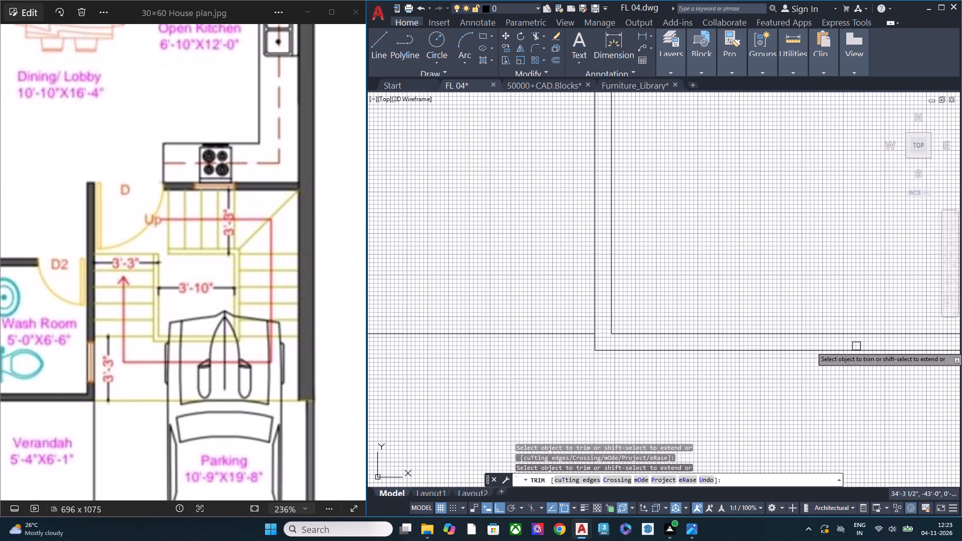
{"action": "scroll", "coordinate": [620, 335], "scroll_direction": "down", "scroll_amount": 2}
{"action": "scroll", "coordinate": [803, 330], "scroll_direction": "up", "scroll_amount": 1}
{"action": "scroll", "coordinate": [801, 331], "scroll_direction": "down", "scroll_amount": 2}
{"action": "scroll", "coordinate": [800, 331], "scroll_direction": "up", "scroll_amount": 1}
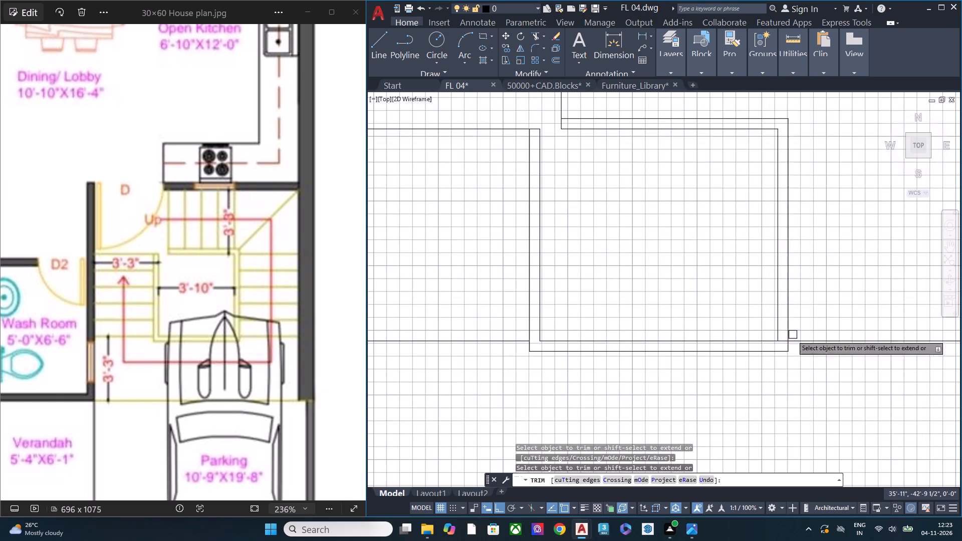
{"action": "left_click", "coordinate": [783, 341]}
{"action": "key", "text": "Escape"}
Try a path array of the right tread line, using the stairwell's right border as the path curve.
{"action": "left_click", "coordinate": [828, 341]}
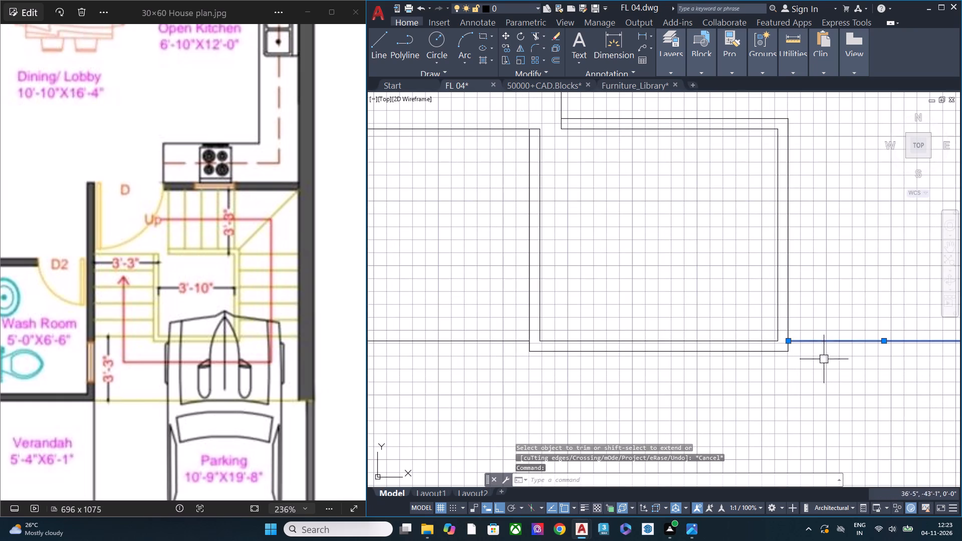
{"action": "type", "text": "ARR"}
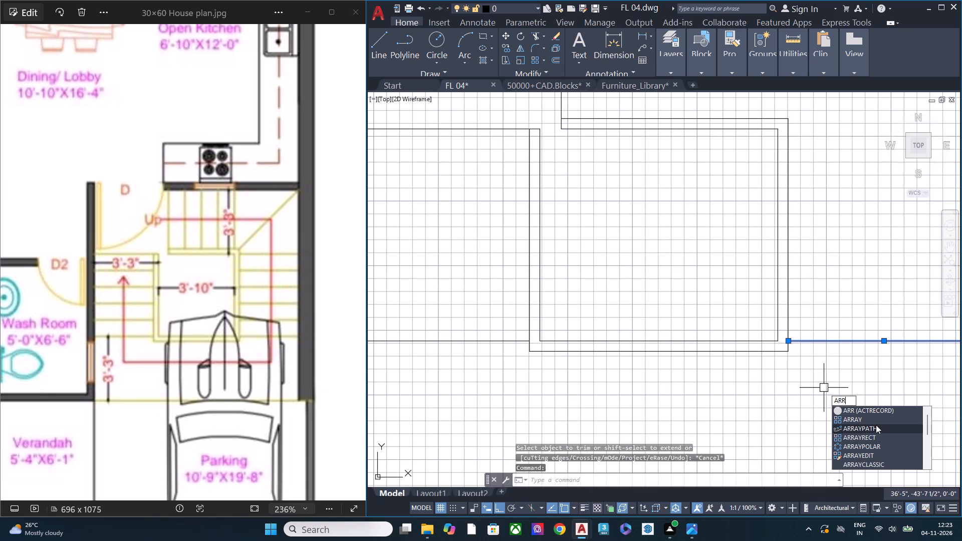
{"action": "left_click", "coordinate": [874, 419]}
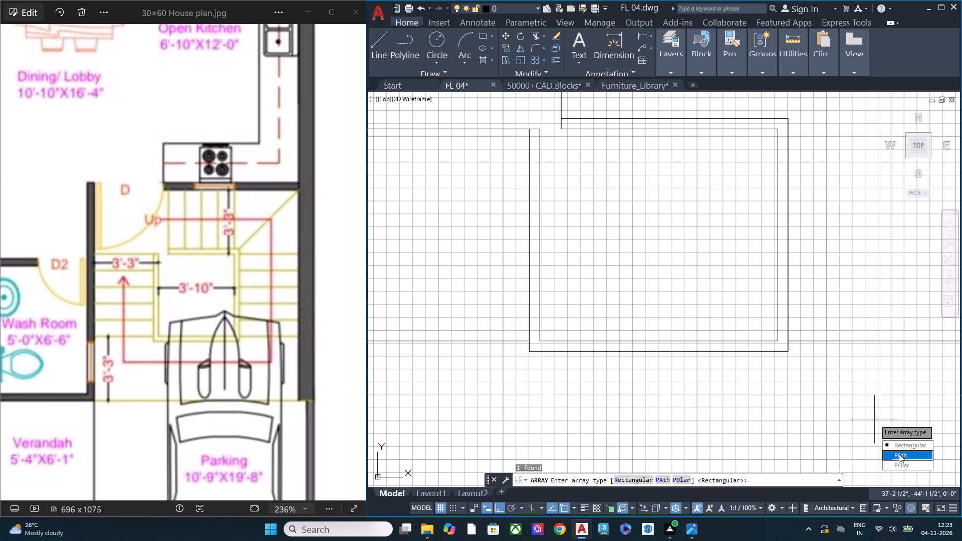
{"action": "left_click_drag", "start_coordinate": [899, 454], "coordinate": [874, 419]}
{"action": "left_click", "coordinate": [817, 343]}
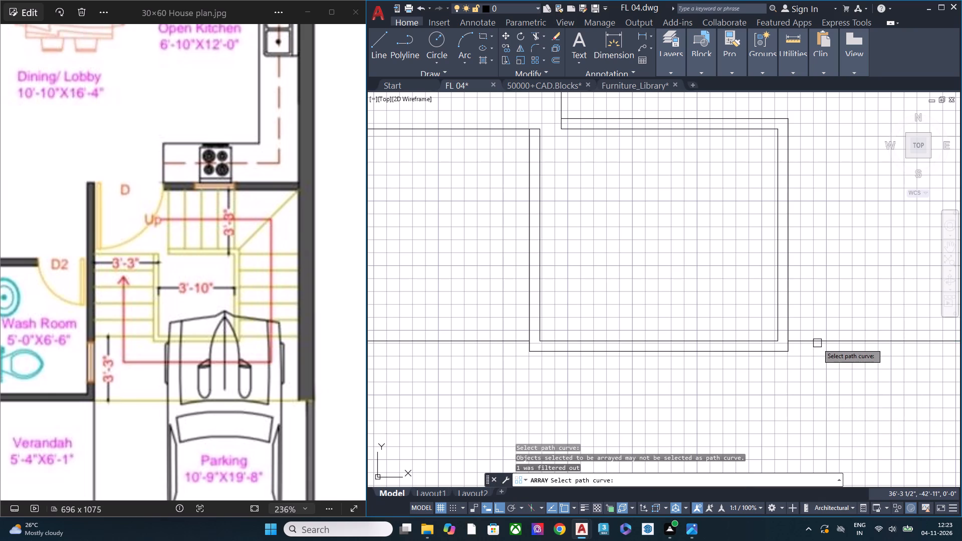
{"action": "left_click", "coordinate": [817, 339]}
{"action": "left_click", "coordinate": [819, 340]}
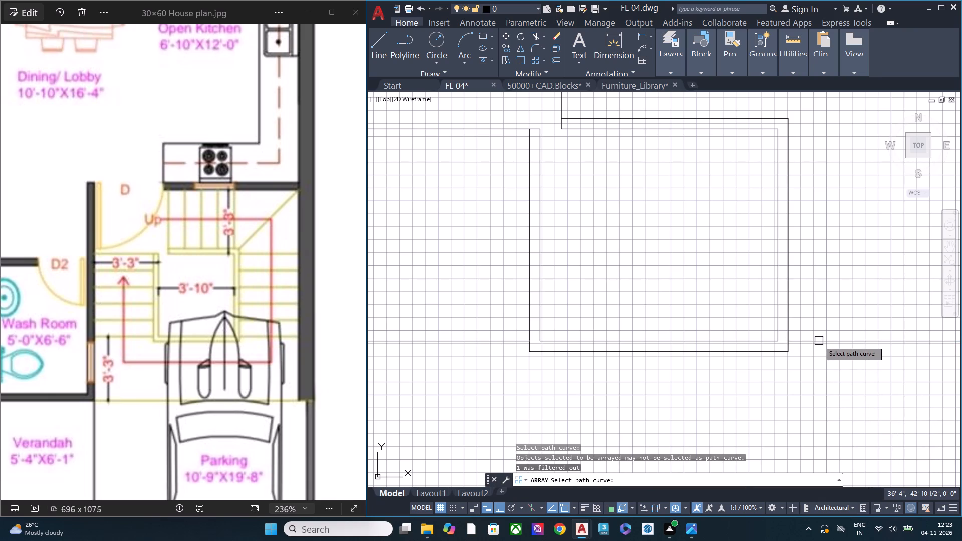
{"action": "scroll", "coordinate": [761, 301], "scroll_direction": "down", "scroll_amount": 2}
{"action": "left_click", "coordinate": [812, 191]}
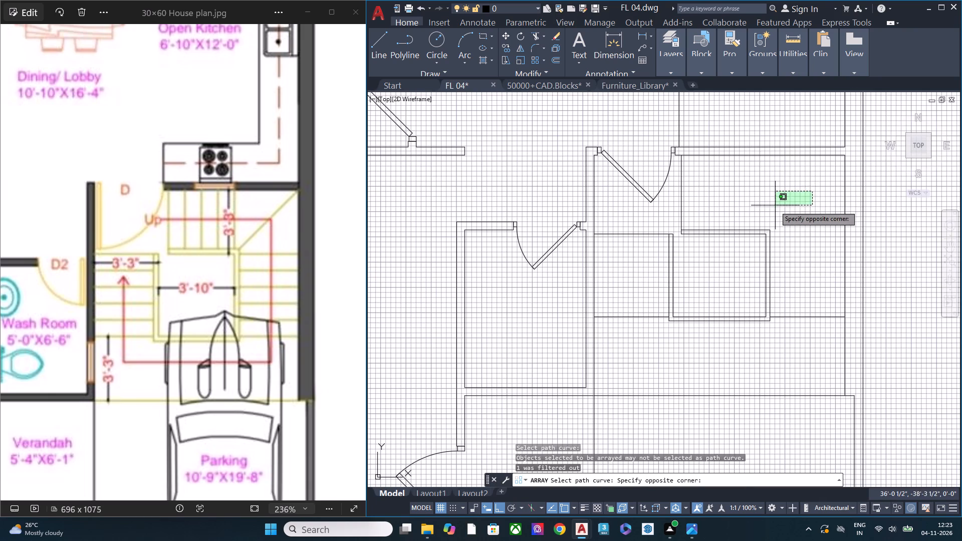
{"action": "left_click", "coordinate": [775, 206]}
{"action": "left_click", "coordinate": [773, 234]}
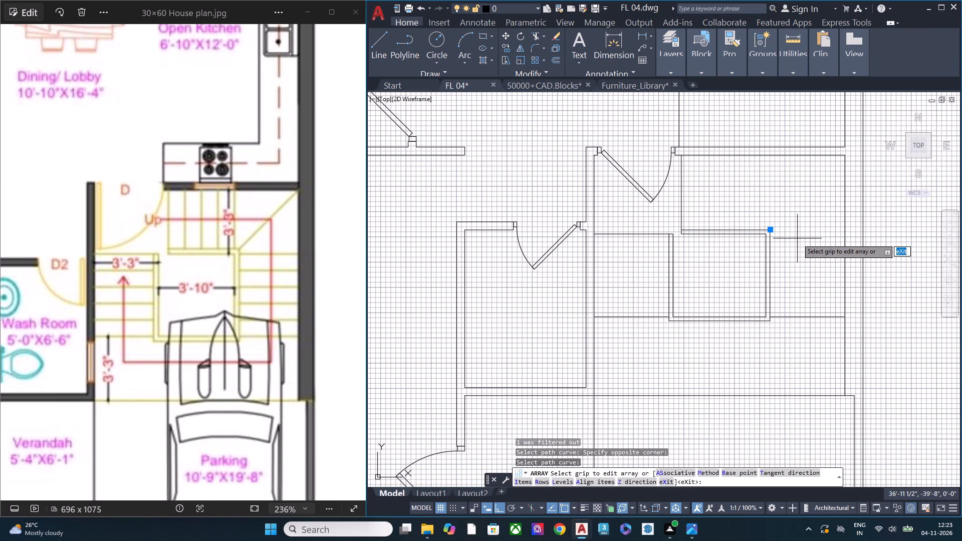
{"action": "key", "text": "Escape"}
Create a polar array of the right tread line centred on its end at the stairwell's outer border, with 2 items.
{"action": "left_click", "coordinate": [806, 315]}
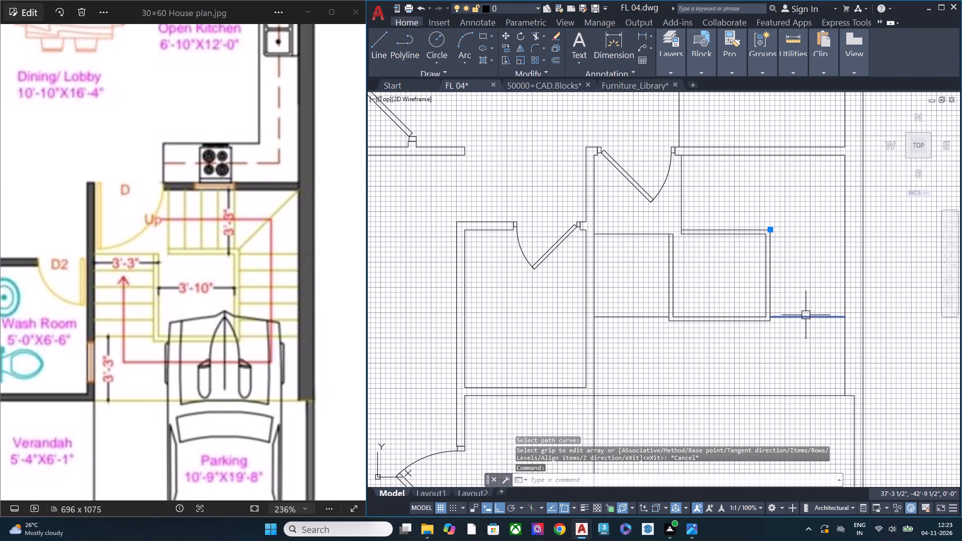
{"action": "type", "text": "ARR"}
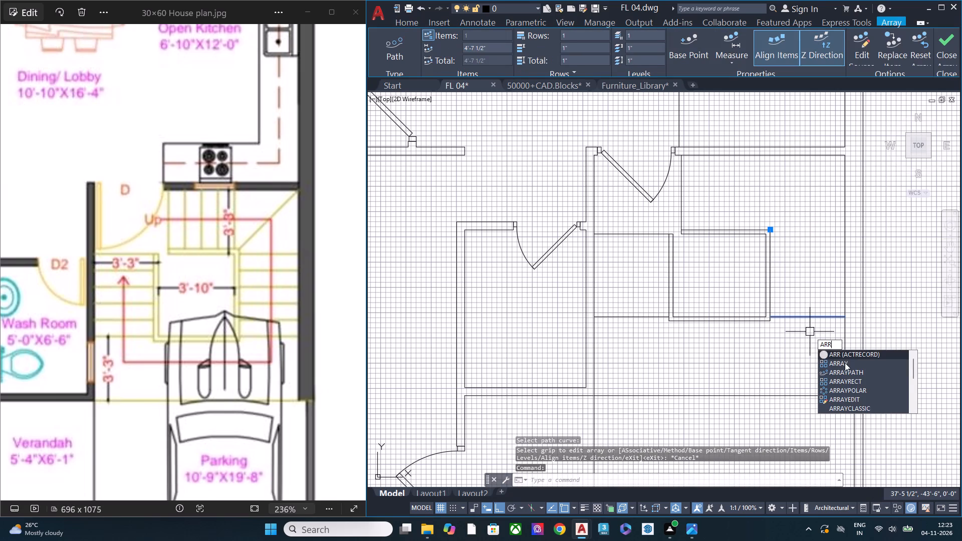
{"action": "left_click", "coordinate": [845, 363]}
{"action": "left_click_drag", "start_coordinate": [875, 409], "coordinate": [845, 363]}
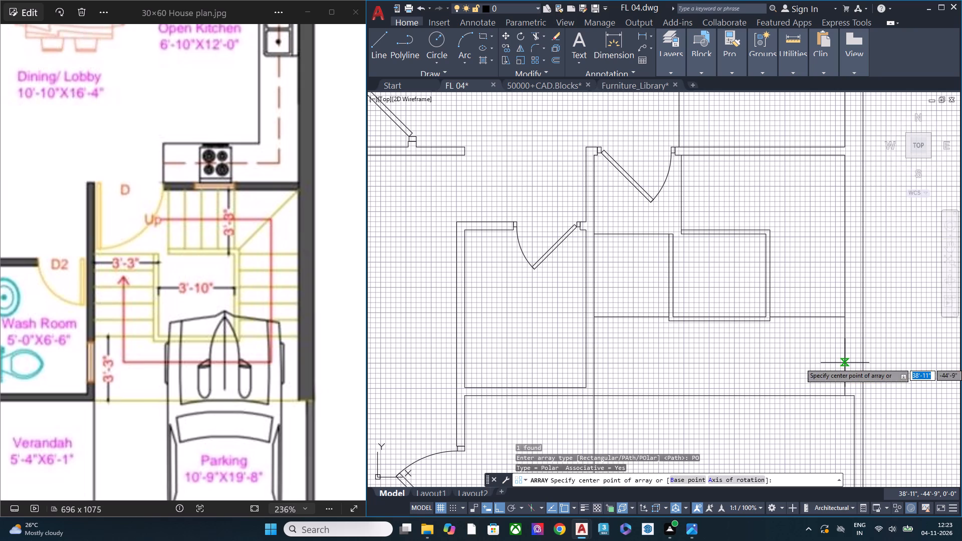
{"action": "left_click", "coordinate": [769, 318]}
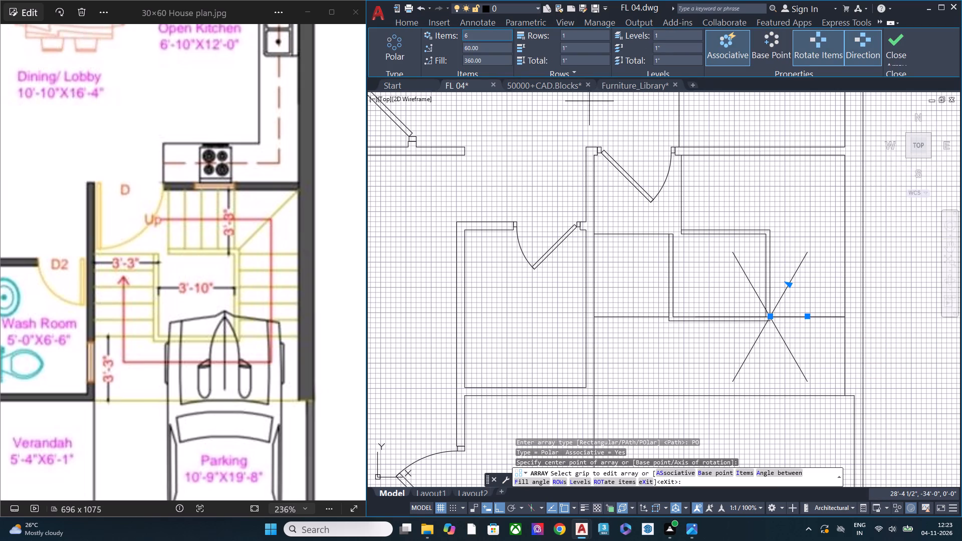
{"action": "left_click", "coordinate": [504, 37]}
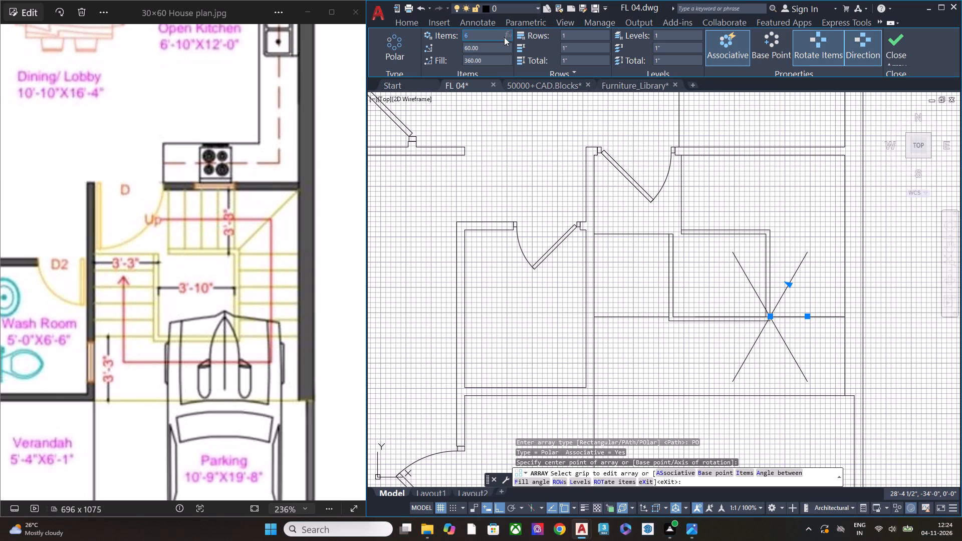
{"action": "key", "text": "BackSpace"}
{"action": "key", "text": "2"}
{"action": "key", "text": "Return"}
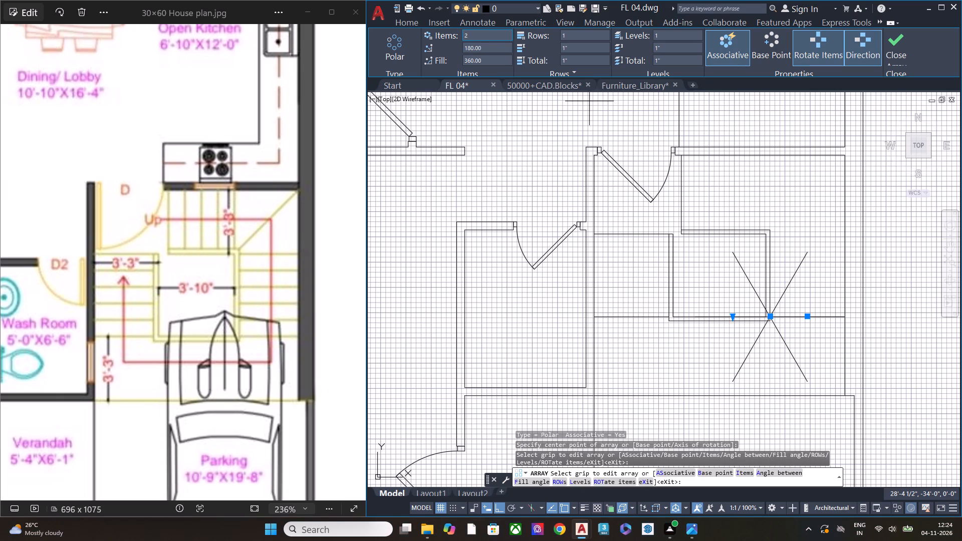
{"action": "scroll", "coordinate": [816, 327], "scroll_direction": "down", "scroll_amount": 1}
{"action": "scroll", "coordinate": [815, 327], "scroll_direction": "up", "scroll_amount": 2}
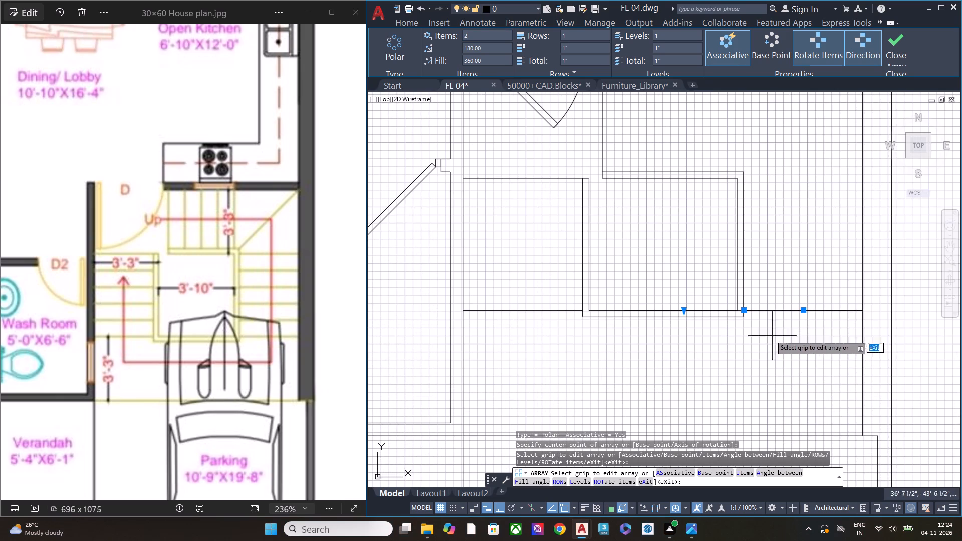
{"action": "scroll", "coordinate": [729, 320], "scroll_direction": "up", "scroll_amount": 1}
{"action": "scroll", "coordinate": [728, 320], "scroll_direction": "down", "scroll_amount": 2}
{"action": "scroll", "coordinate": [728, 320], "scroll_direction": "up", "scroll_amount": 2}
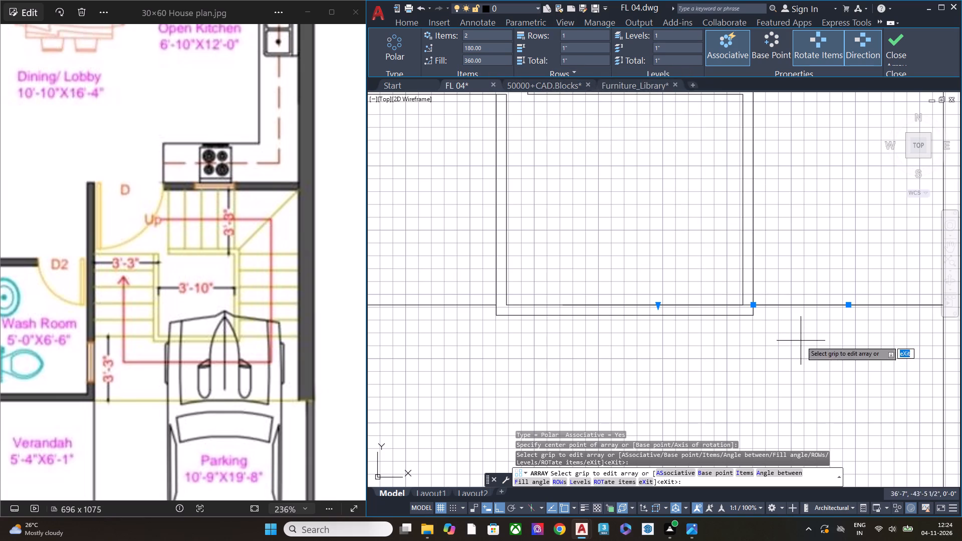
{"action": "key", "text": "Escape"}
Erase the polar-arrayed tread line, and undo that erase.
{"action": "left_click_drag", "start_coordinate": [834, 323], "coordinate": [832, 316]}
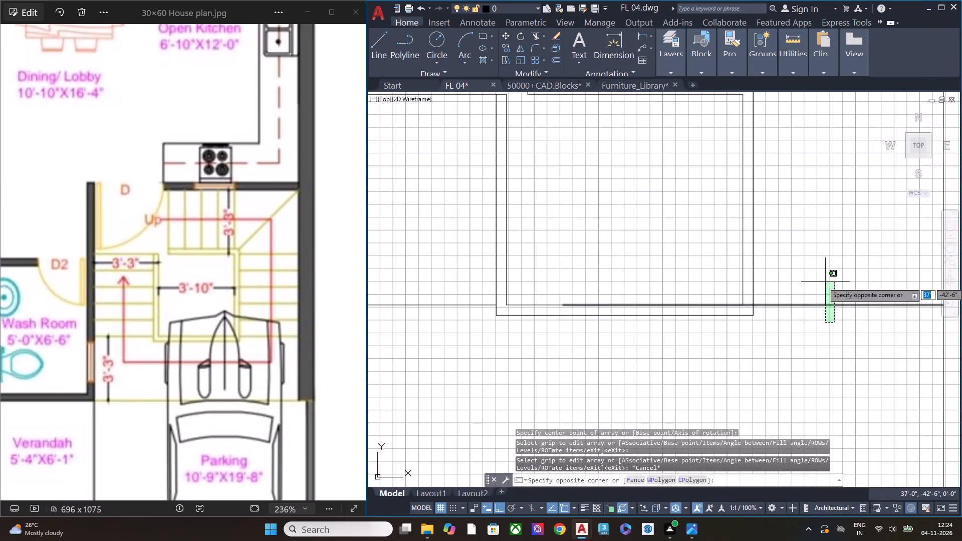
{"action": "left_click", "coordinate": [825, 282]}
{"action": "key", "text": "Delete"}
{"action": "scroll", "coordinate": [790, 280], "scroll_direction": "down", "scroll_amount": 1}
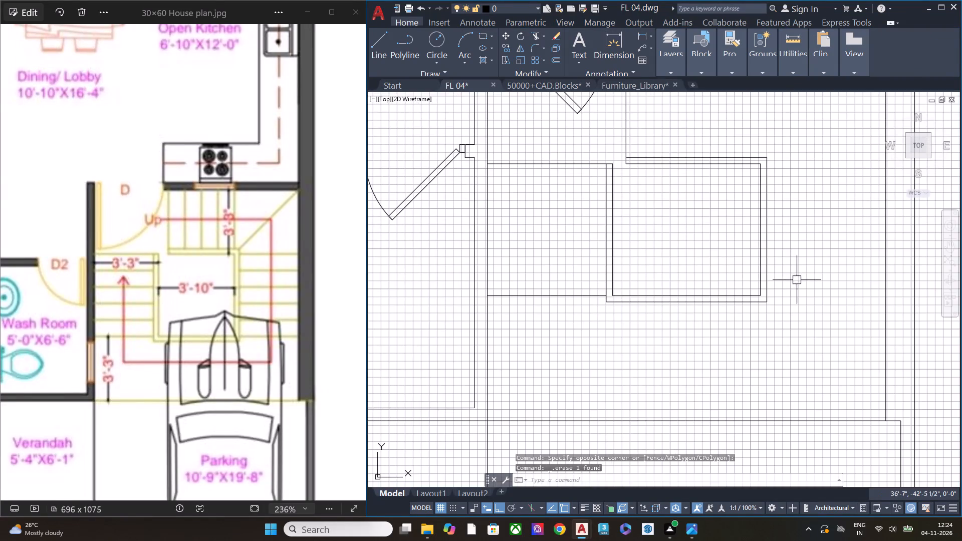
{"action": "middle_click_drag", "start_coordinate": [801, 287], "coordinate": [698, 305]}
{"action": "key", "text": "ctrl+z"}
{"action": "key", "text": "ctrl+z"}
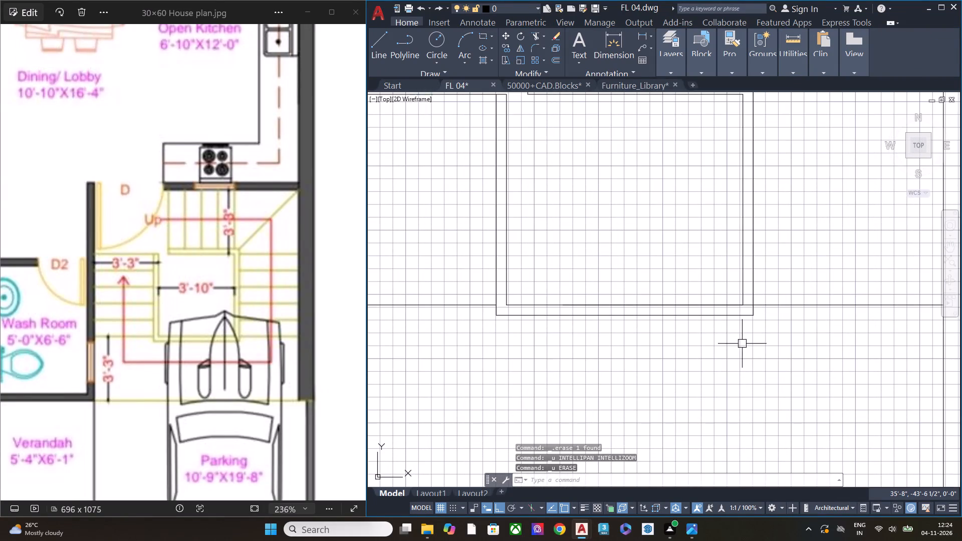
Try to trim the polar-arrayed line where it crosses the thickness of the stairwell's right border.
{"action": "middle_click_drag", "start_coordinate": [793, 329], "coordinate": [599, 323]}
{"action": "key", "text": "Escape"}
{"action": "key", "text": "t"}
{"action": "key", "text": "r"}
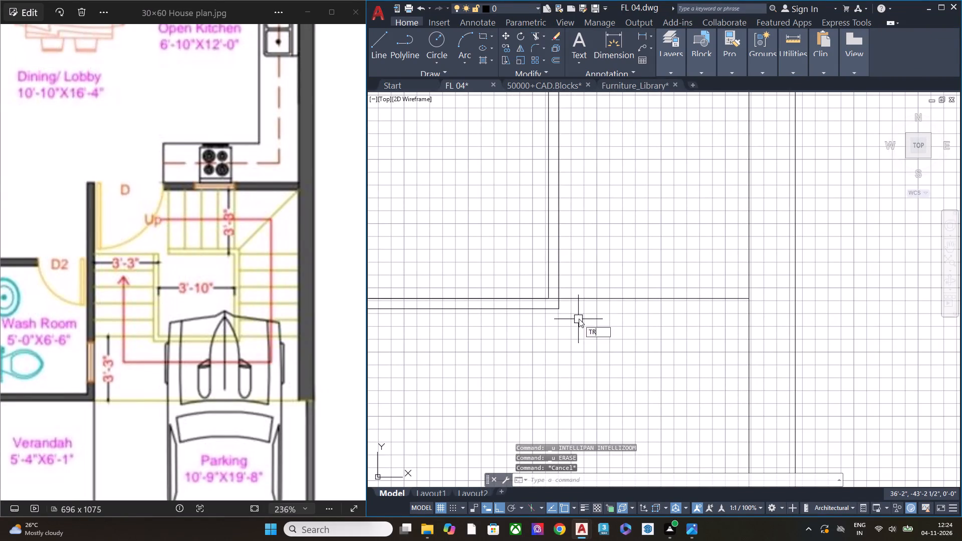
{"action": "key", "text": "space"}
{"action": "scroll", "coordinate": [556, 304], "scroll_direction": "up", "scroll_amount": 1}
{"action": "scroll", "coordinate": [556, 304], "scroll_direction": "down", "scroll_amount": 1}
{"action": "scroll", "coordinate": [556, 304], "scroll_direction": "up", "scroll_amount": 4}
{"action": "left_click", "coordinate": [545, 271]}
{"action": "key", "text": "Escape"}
Erase the polar array of the right tread line.
{"action": "left_click", "coordinate": [535, 289]}
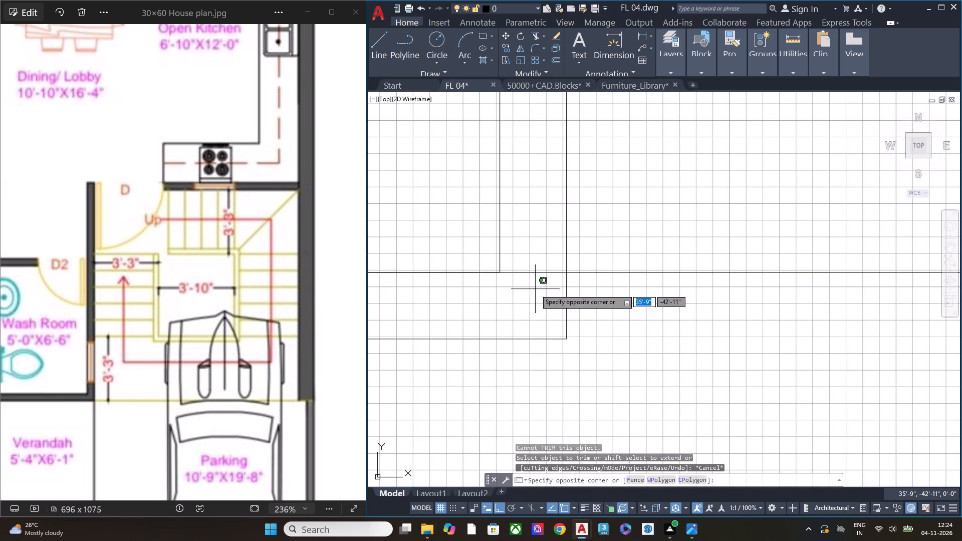
{"action": "left_click", "coordinate": [542, 245]}
{"action": "left_click", "coordinate": [539, 270]}
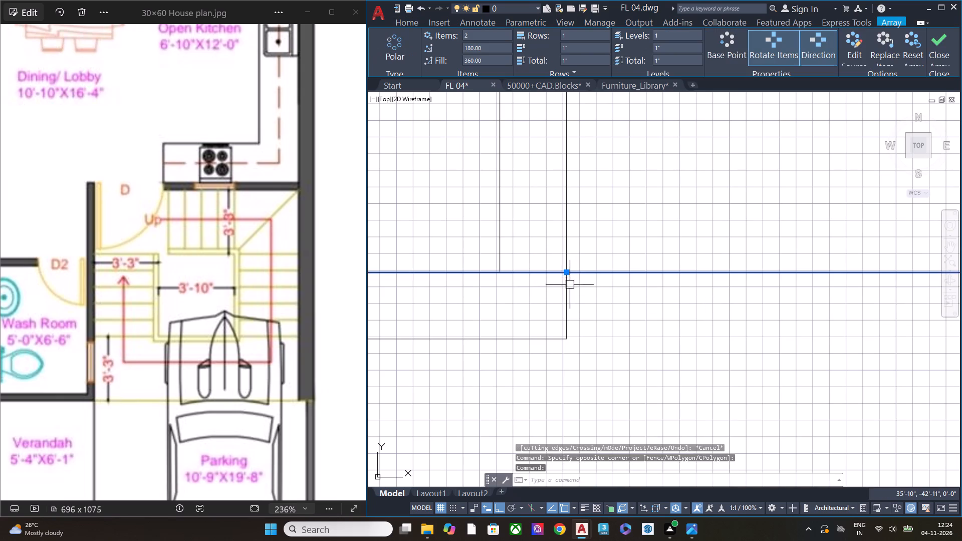
{"action": "key", "text": "Delete"}
Extend the stairwell's inner lower line past its right border to the right staircase wall.
{"action": "scroll", "coordinate": [710, 295], "scroll_direction": "down", "scroll_amount": 4}
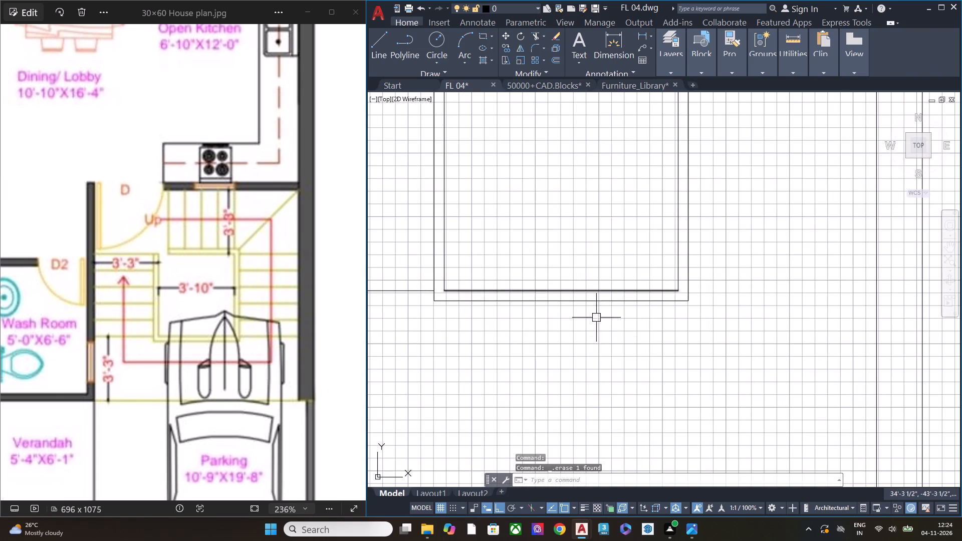
{"action": "type", "text": "EX"}
{"action": "key", "text": "space"}
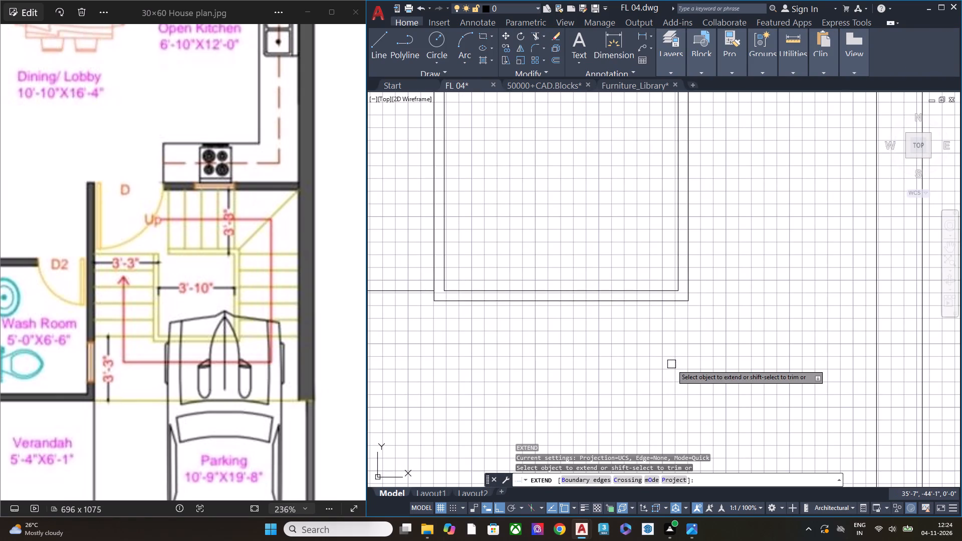
{"action": "left_click", "coordinate": [661, 287]}
{"action": "left_click", "coordinate": [668, 291]}
{"action": "key", "text": "space"}
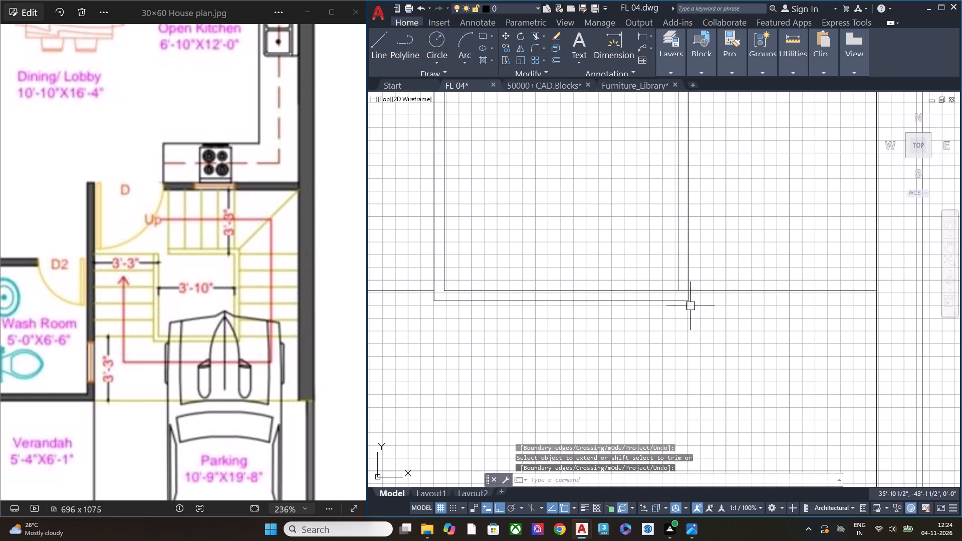
Trim the extended line where it crosses the thickness of the stairwell's right border.
{"action": "middle_click_drag", "start_coordinate": [745, 327], "coordinate": [626, 335]}
{"action": "key", "text": "Escape"}
{"action": "scroll", "coordinate": [582, 296], "scroll_direction": "up", "scroll_amount": 2}
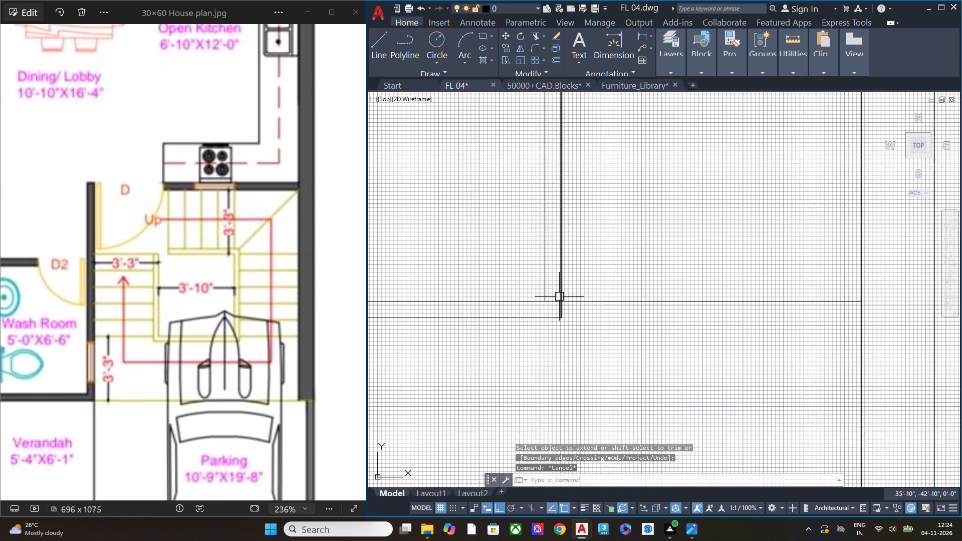
{"action": "type", "text": "TR"}
{"action": "key", "text": "space"}
{"action": "left_click", "coordinate": [550, 305]}
{"action": "key", "text": "Escape"}
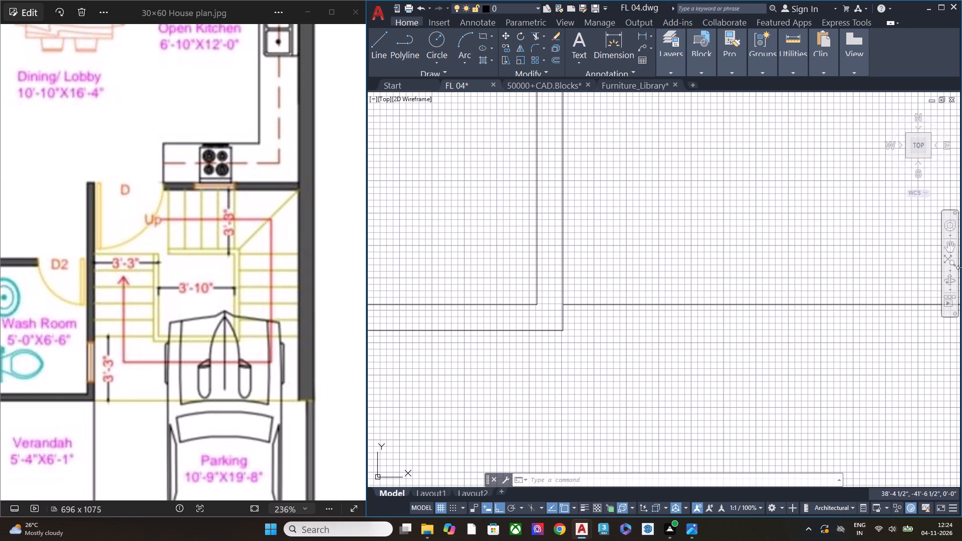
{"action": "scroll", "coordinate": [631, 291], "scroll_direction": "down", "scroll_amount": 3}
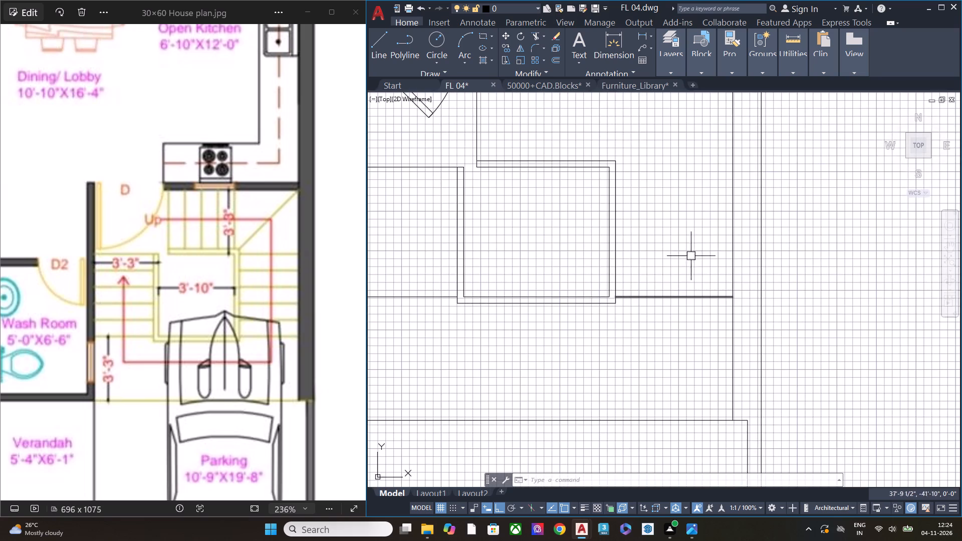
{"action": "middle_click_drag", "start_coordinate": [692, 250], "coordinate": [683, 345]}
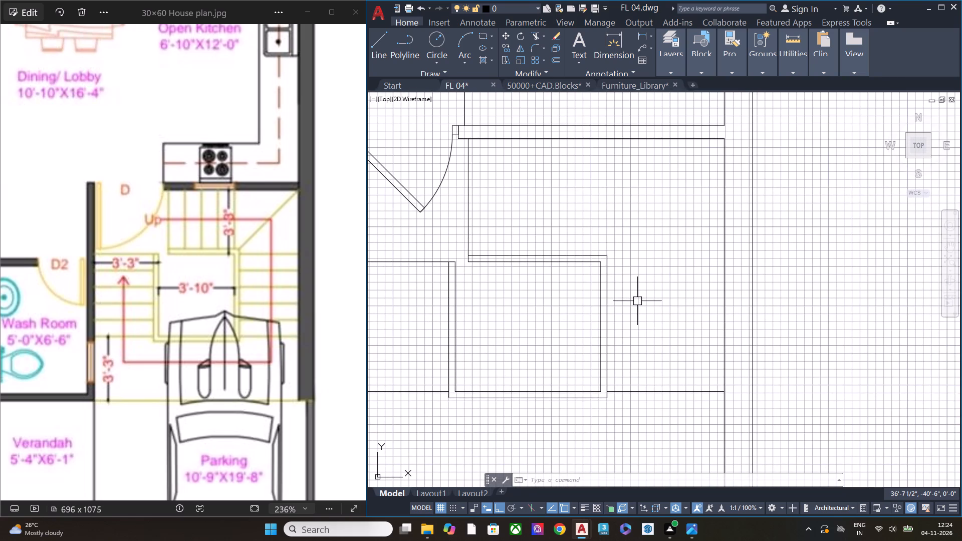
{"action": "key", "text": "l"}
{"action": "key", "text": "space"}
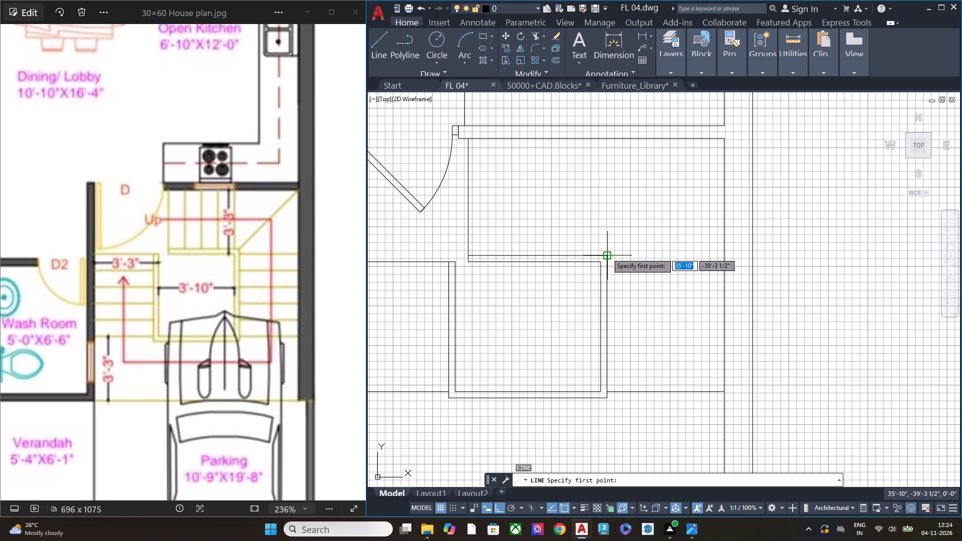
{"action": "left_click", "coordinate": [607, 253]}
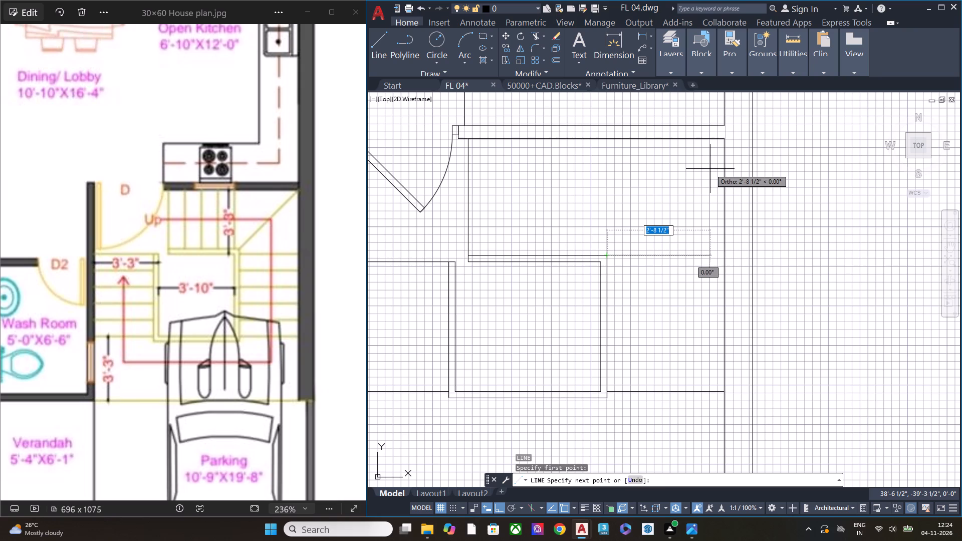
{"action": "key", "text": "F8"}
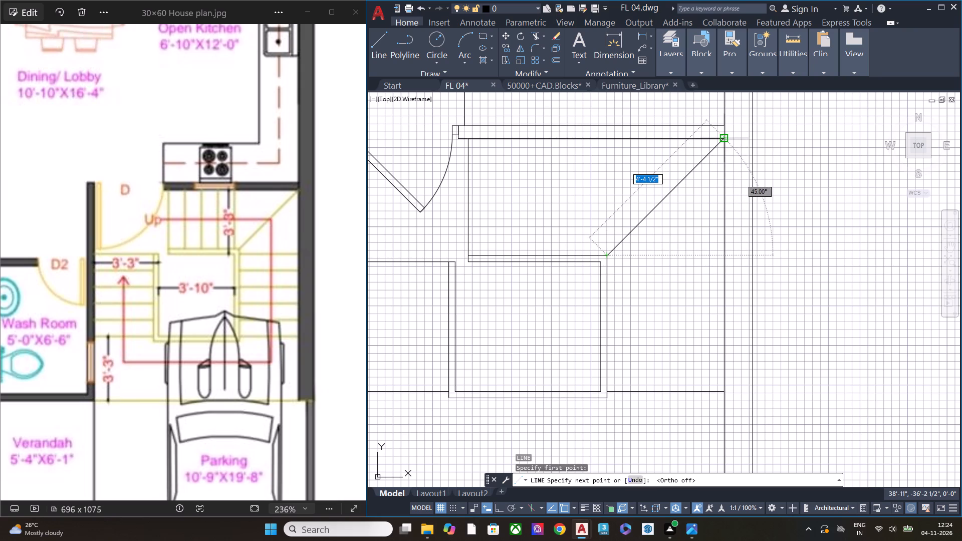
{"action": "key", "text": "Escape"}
Measure the distance from the stairwell's upper-right corner perpendicular to the wall above it.
{"action": "scroll", "coordinate": [667, 267], "scroll_direction": "down", "scroll_amount": 2}
{"action": "scroll", "coordinate": [667, 268], "scroll_direction": "up", "scroll_amount": 1}
{"action": "scroll", "coordinate": [668, 269], "scroll_direction": "down", "scroll_amount": 1}
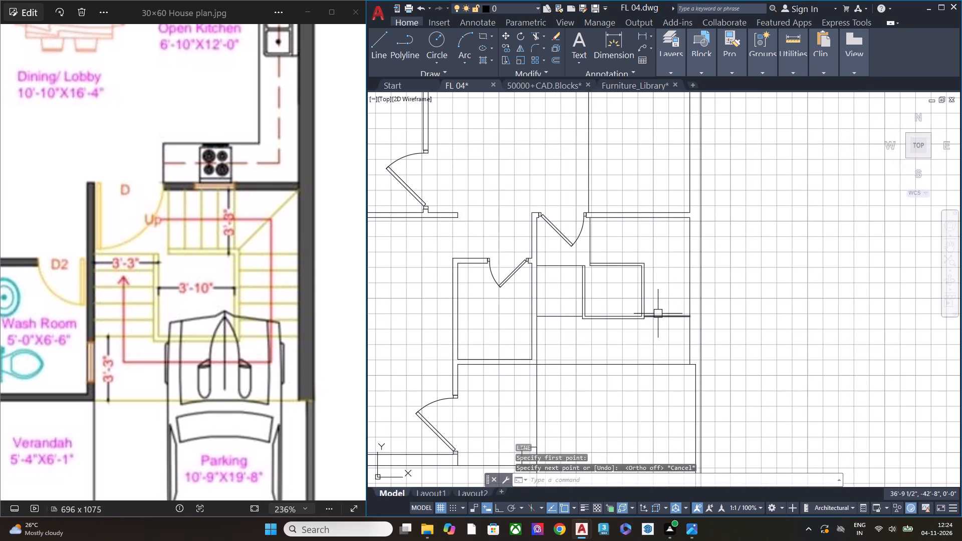
{"action": "middle_click_drag", "start_coordinate": [657, 314], "coordinate": [627, 295]}
{"action": "scroll", "coordinate": [575, 223], "scroll_direction": "up", "scroll_amount": 2}
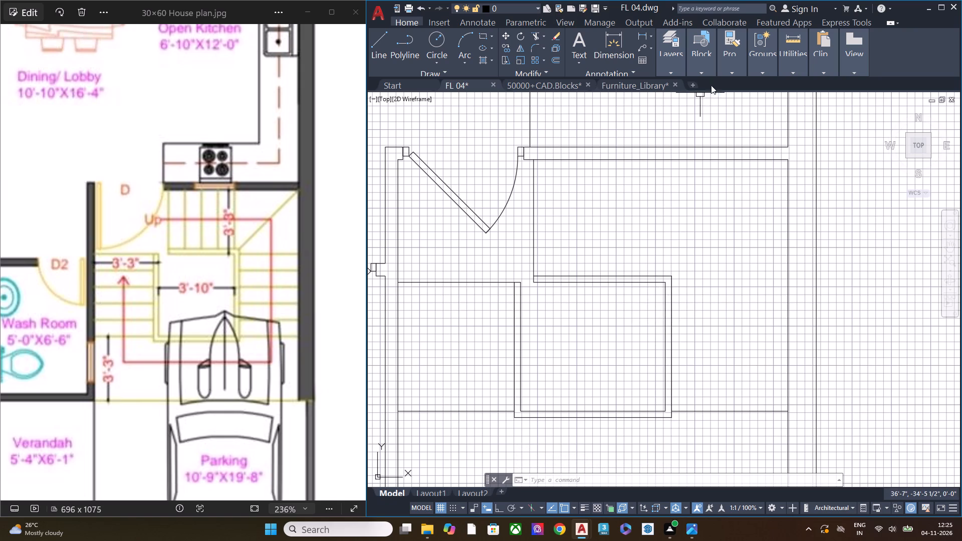
{"action": "left_click", "coordinate": [793, 65]}
{"action": "left_click", "coordinate": [799, 104]}
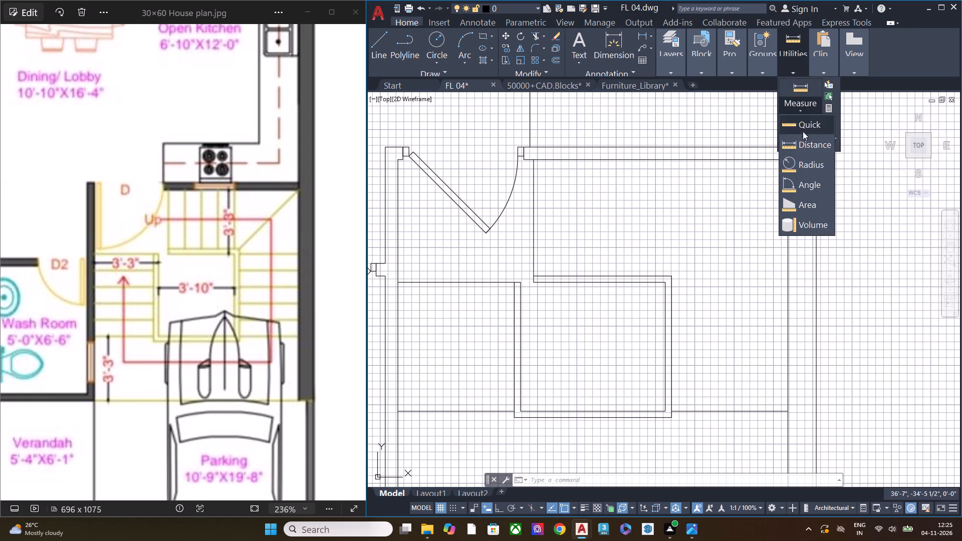
{"action": "left_click", "coordinate": [805, 143]}
{"action": "left_click", "coordinate": [673, 275]}
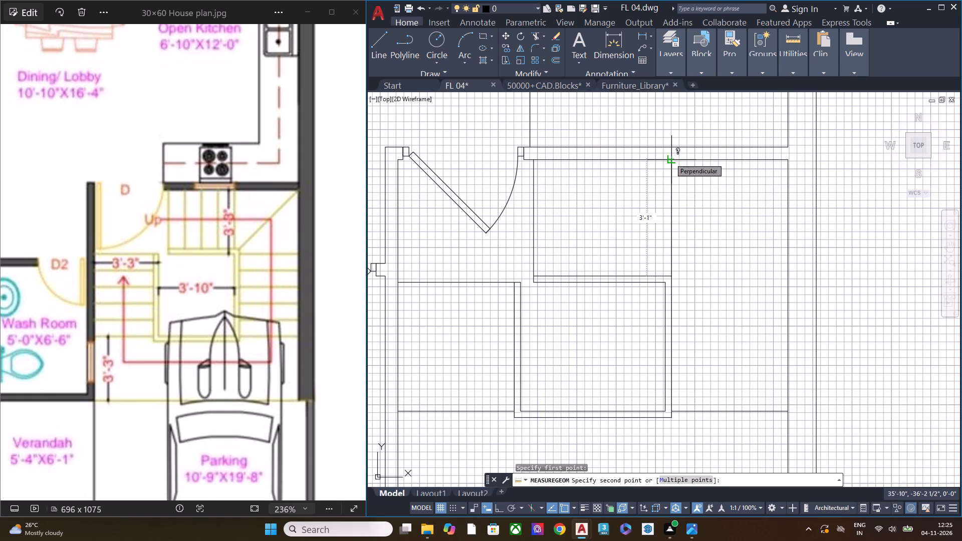
{"action": "key", "text": "Escape"}
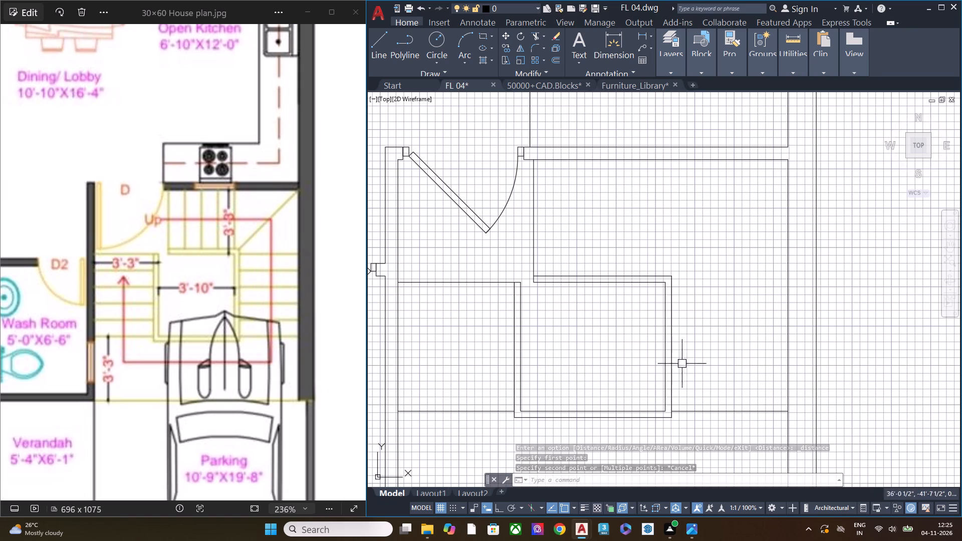
Offset the tread line between the stairwell's lower-right corner and the right wall upward by 10".
{"action": "left_click", "coordinate": [706, 423]}
{"action": "left_click", "coordinate": [702, 387]}
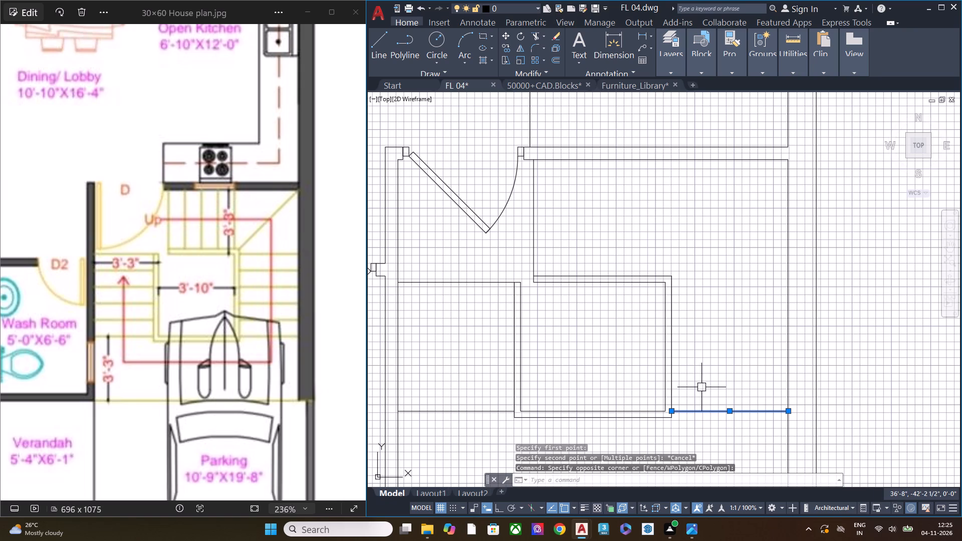
{"action": "key", "text": "o"}
{"action": "type", "text": "FF"}
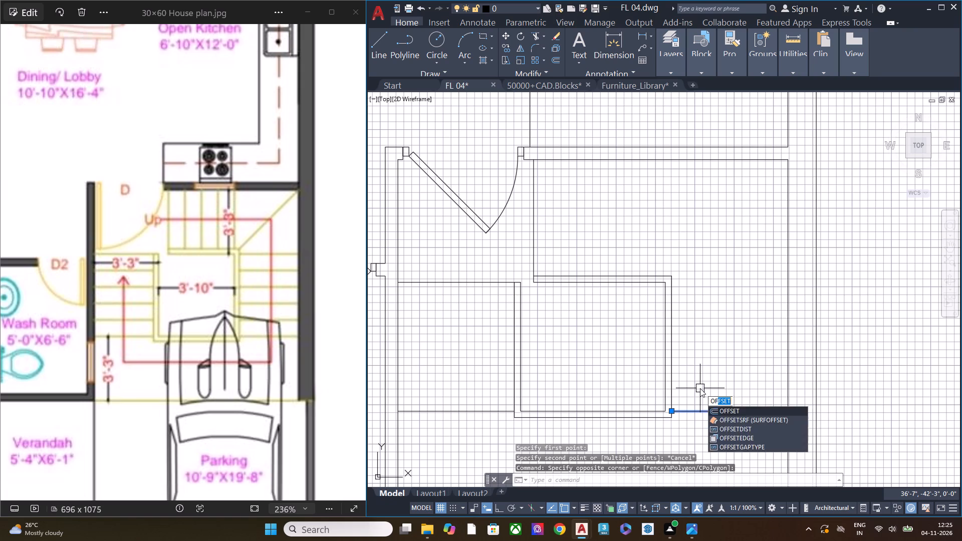
{"action": "key", "text": "space"}
{"action": "key", "text": "space"}
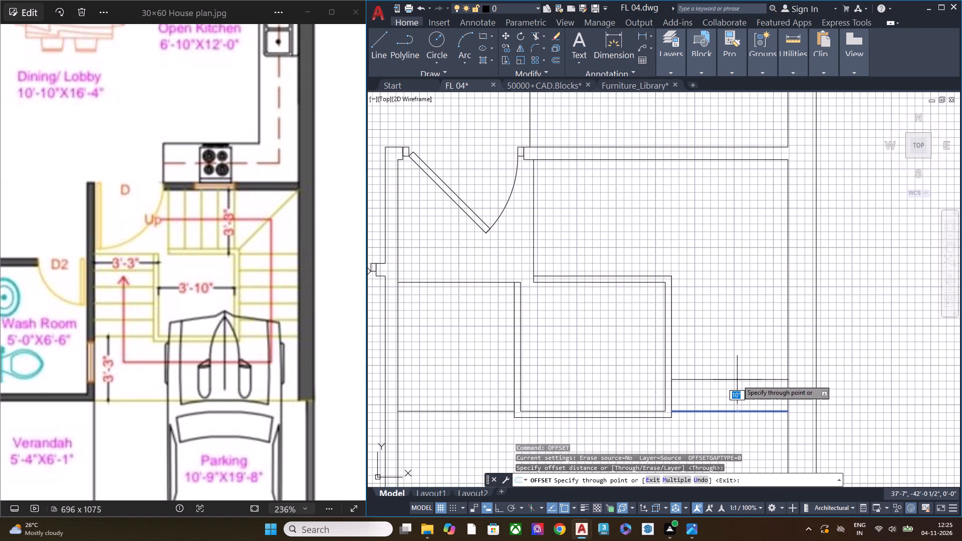
{"action": "type", "text": "10\""}
{"action": "key", "text": "Return"}
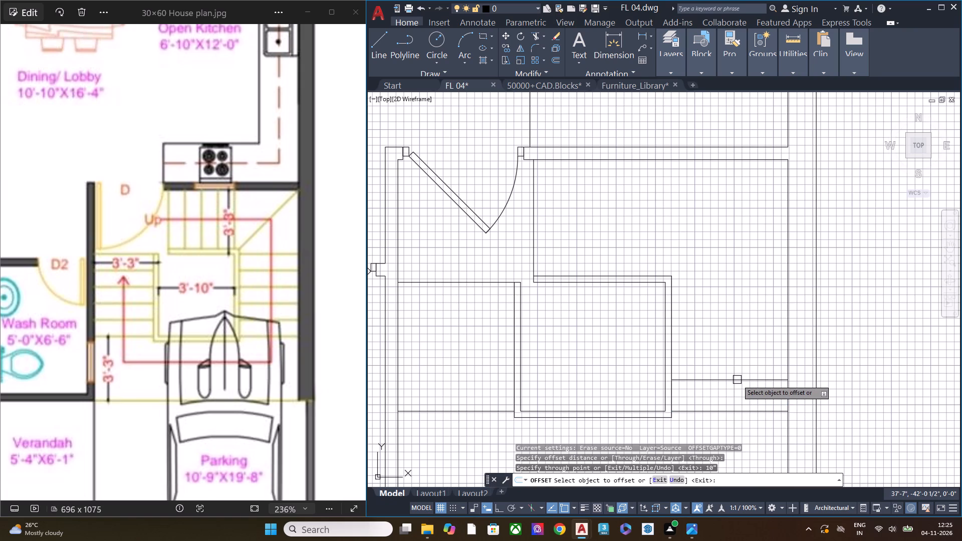
Add three more treads to the right flight by offsetting each newest tread line upward by 10".
{"action": "left_click", "coordinate": [742, 380]}
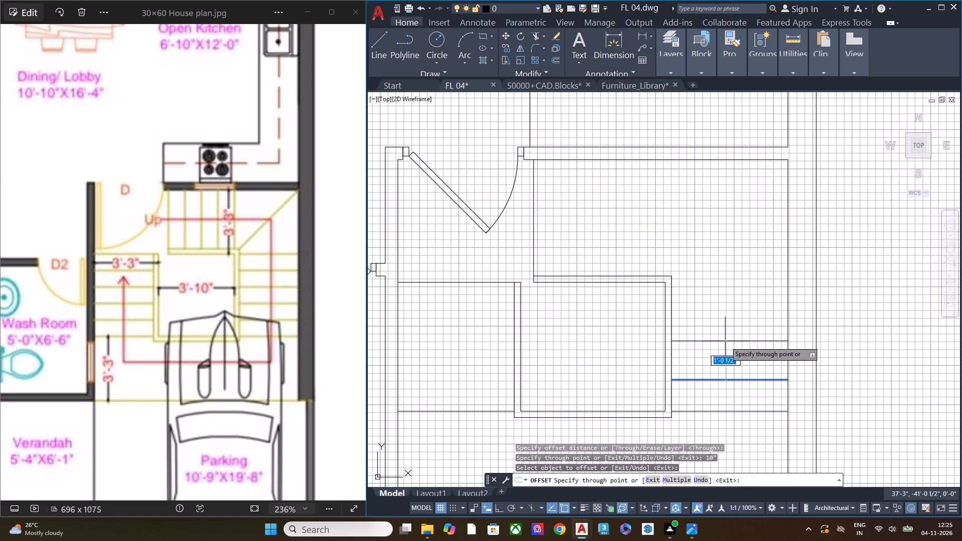
{"action": "type", "text": "10\""}
{"action": "key", "text": "Return"}
{"action": "left_click", "coordinate": [744, 350]}
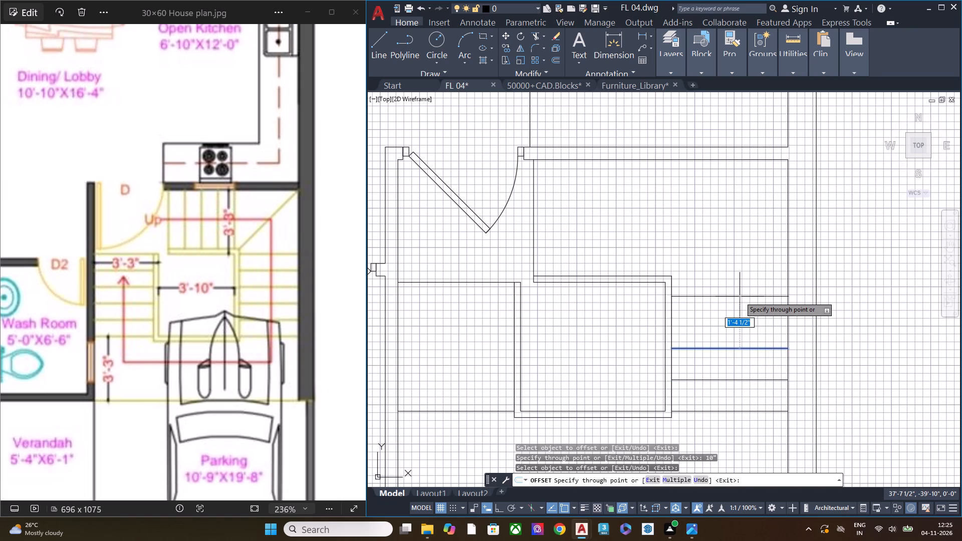
{"action": "type", "text": "10\""}
{"action": "key", "text": "Return"}
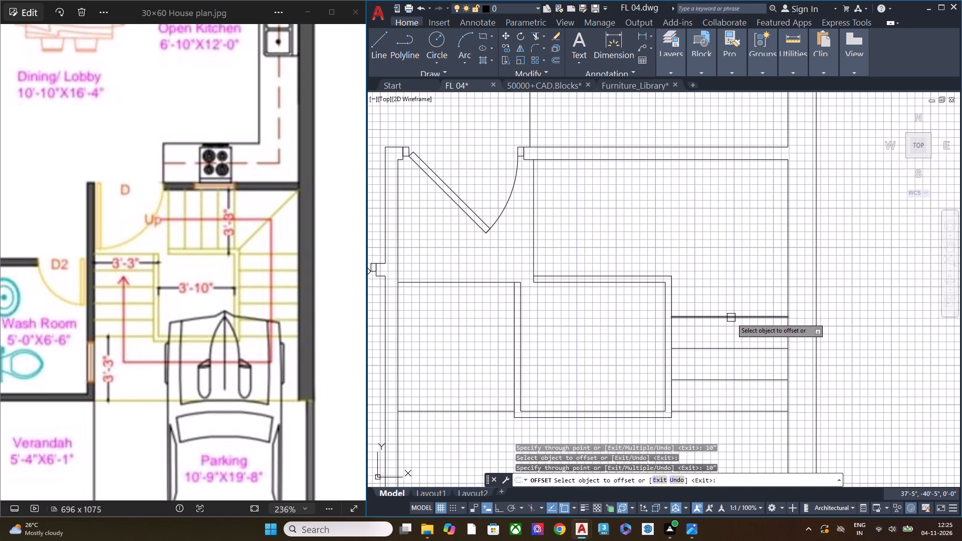
{"action": "left_click", "coordinate": [731, 318]}
{"action": "type", "text": "19"}
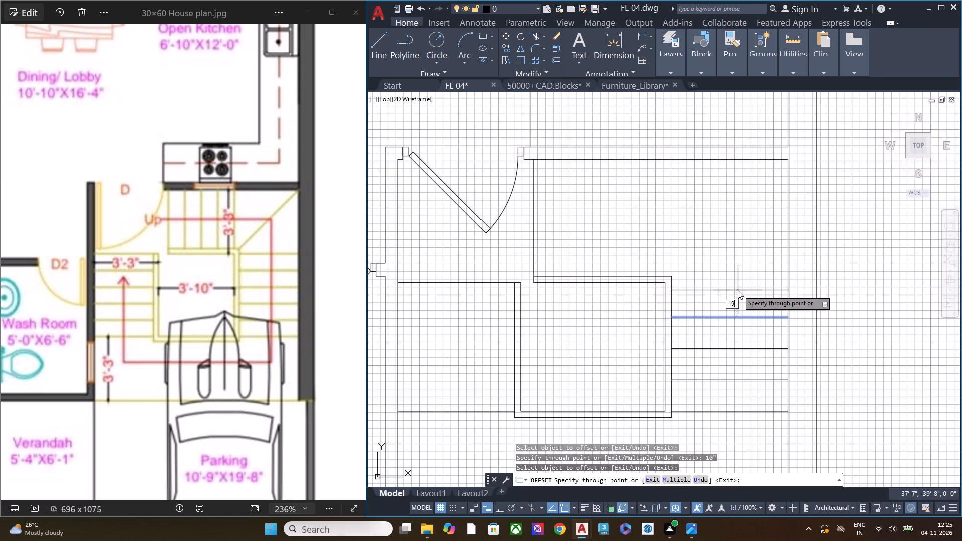
{"action": "key", "text": "BackSpace"}
{"action": "type", "text": "0\""}
{"action": "key", "text": "Return"}
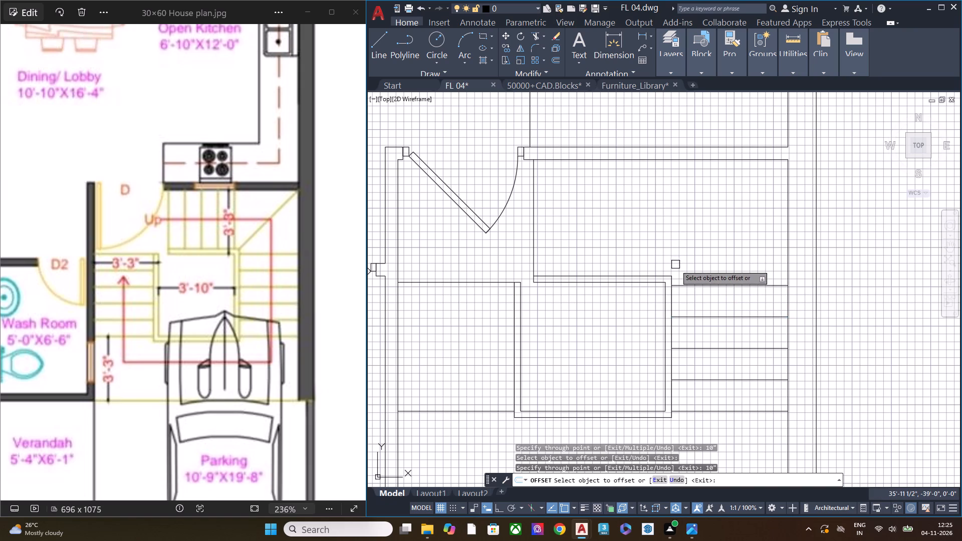
Offset the upper flight's leftmost vertical line to the right by 10".
{"action": "middle_click_drag", "start_coordinate": [695, 247], "coordinate": [690, 299]}
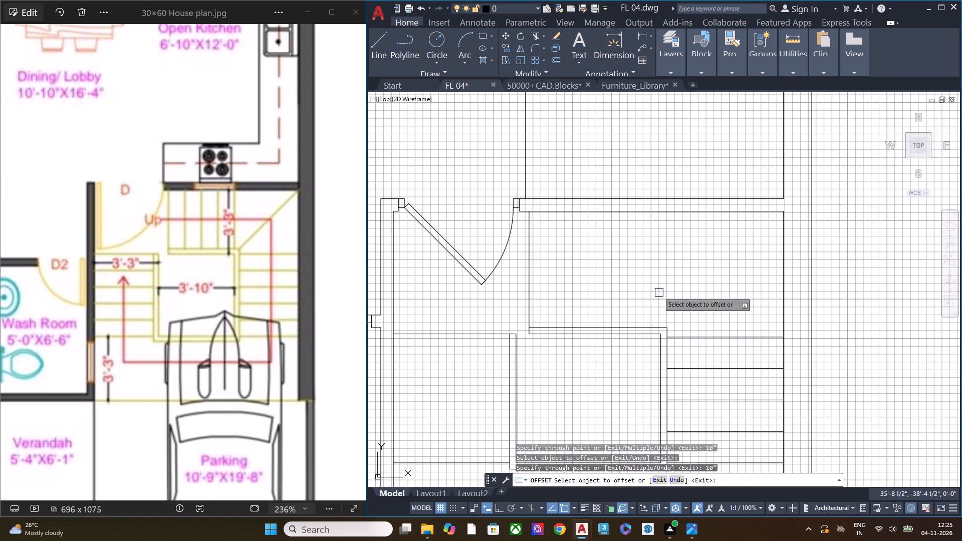
{"action": "left_click", "coordinate": [527, 275]}
{"action": "key", "text": "Escape"}
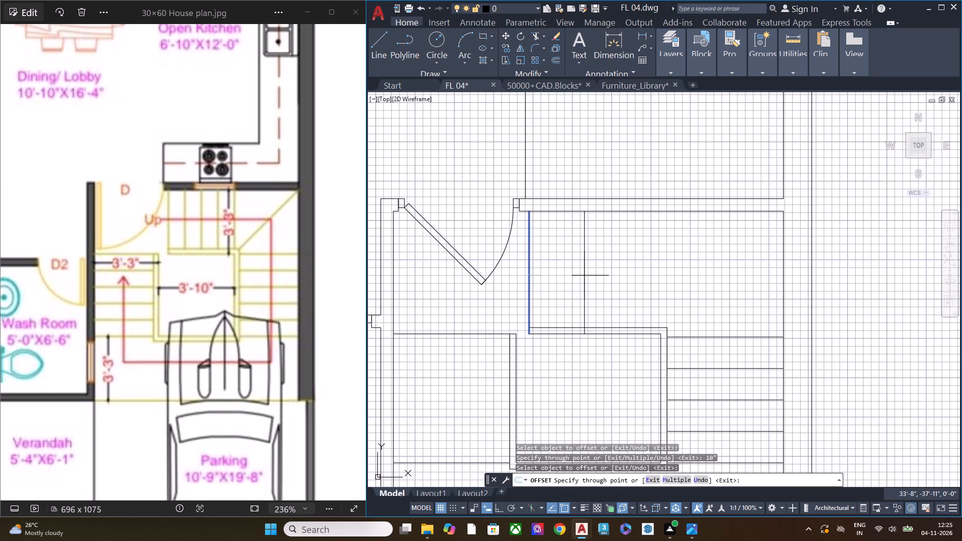
{"action": "left_click", "coordinate": [531, 287]}
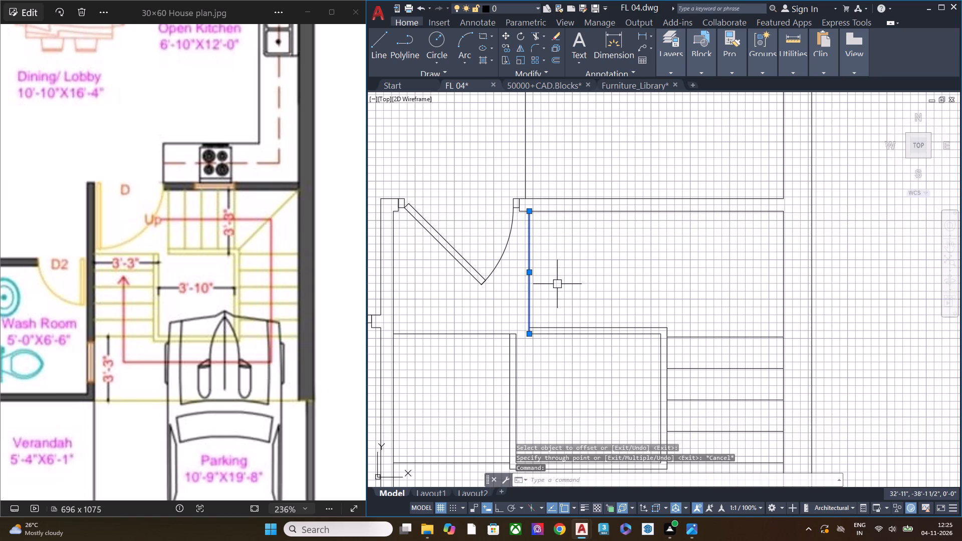
{"action": "key", "text": "o"}
{"action": "type", "text": "FF"}
{"action": "key", "text": "space"}
{"action": "key", "text": "space"}
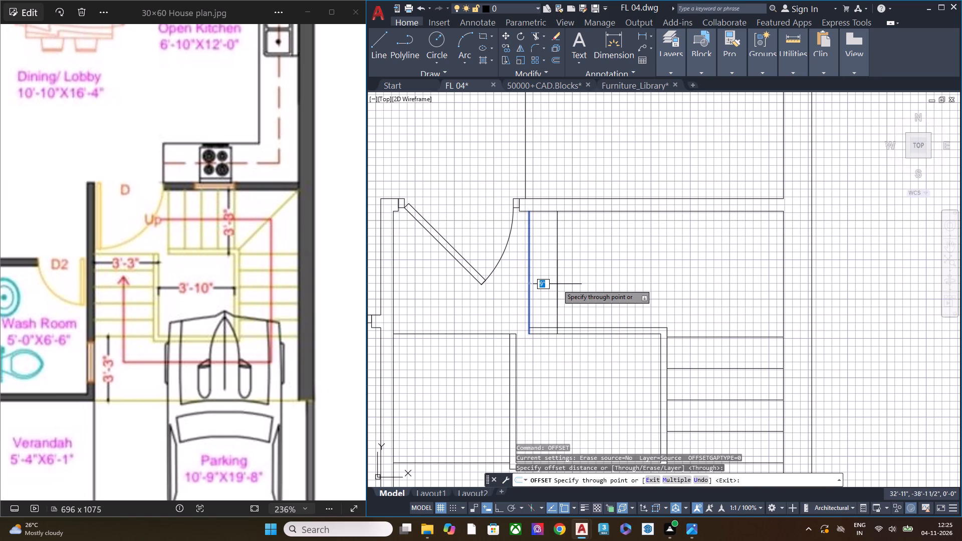
{"action": "type", "text": "10\""}
{"action": "key", "text": "Return"}
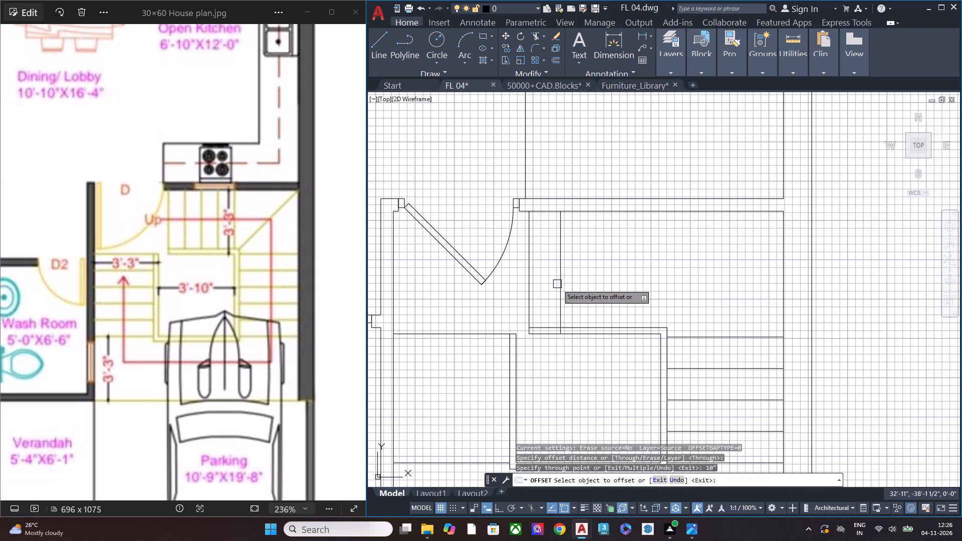
Trim the new vertical tread line where it crosses the thickness of the stairwell's upper border.
{"action": "scroll", "coordinate": [554, 346], "scroll_direction": "up", "scroll_amount": 3}
{"action": "key", "text": "Escape"}
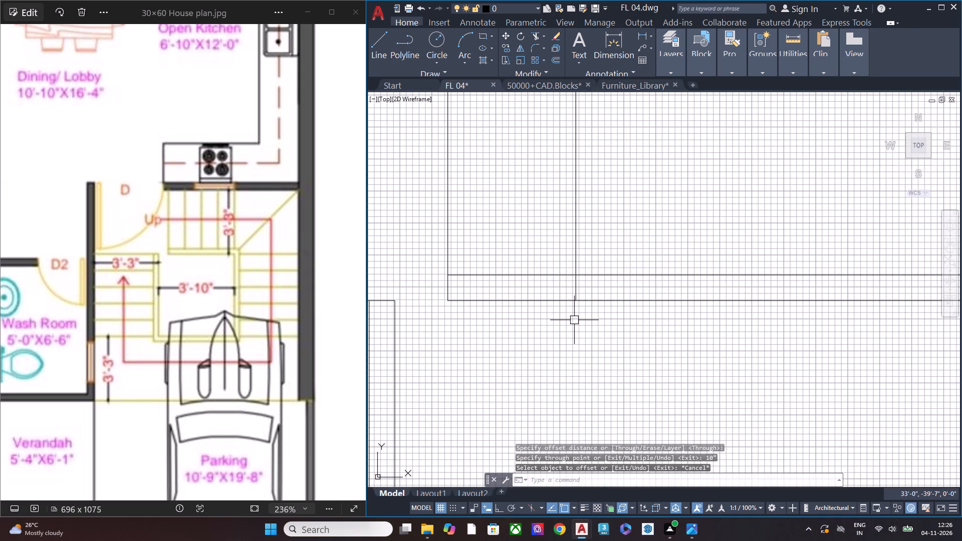
{"action": "type", "text": "TR"}
{"action": "key", "text": "space"}
{"action": "left_click", "coordinate": [577, 290]}
{"action": "key", "text": "Escape"}
Offset the trimmed vertical tread line in the upper flight to the right by 10".
{"action": "scroll", "coordinate": [571, 330], "scroll_direction": "down", "scroll_amount": 2}
{"action": "scroll", "coordinate": [570, 333], "scroll_direction": "up", "scroll_amount": 1}
{"action": "scroll", "coordinate": [570, 333], "scroll_direction": "down", "scroll_amount": 1}
{"action": "left_click", "coordinate": [607, 266]}
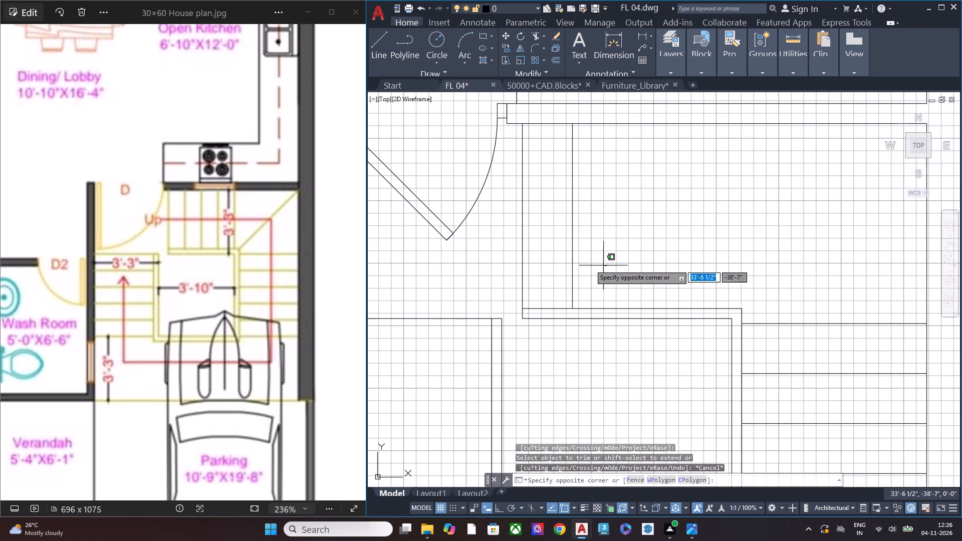
{"action": "left_click", "coordinate": [559, 244]}
{"action": "middle_click_drag", "start_coordinate": [641, 238], "coordinate": [619, 296]}
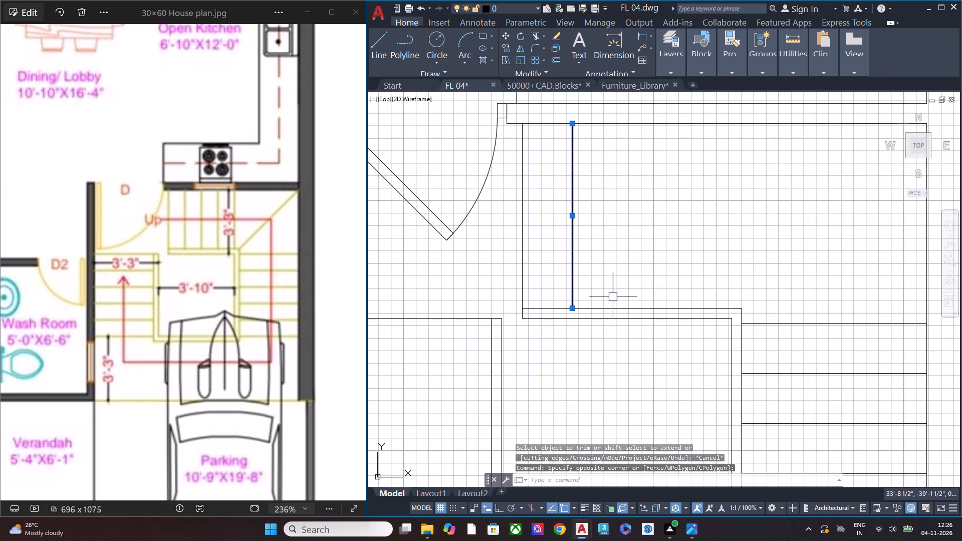
{"action": "middle_click_drag", "start_coordinate": [600, 251], "coordinate": [560, 316]}
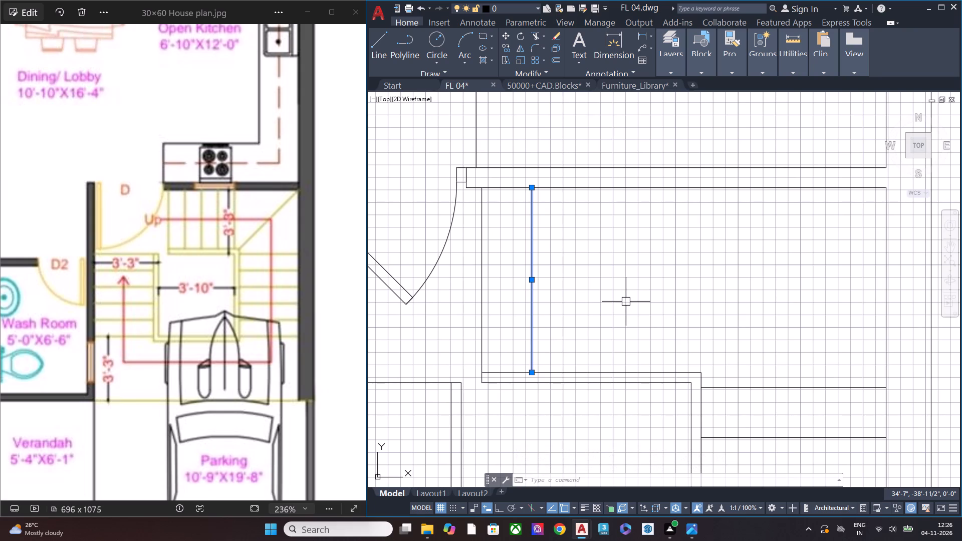
{"action": "type", "text": "OFF"}
{"action": "key", "text": "space"}
{"action": "key", "text": "space"}
{"action": "type", "text": "10"}
{"action": "key", "text": "shift+quotedbl"}
{"action": "key", "text": "Return"}
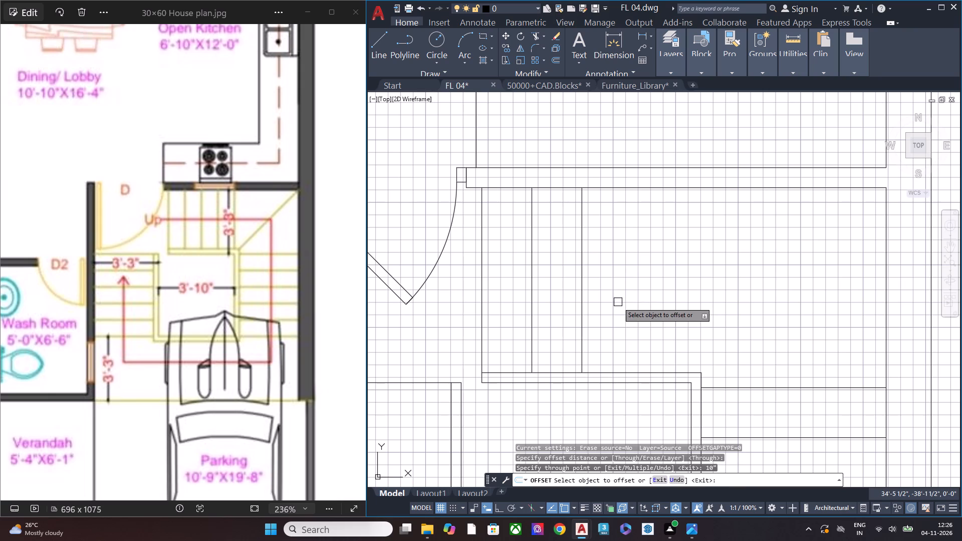
Add two more treads to the upper flight by offsetting each newest vertical line right by 10".
{"action": "left_click", "coordinate": [583, 284]}
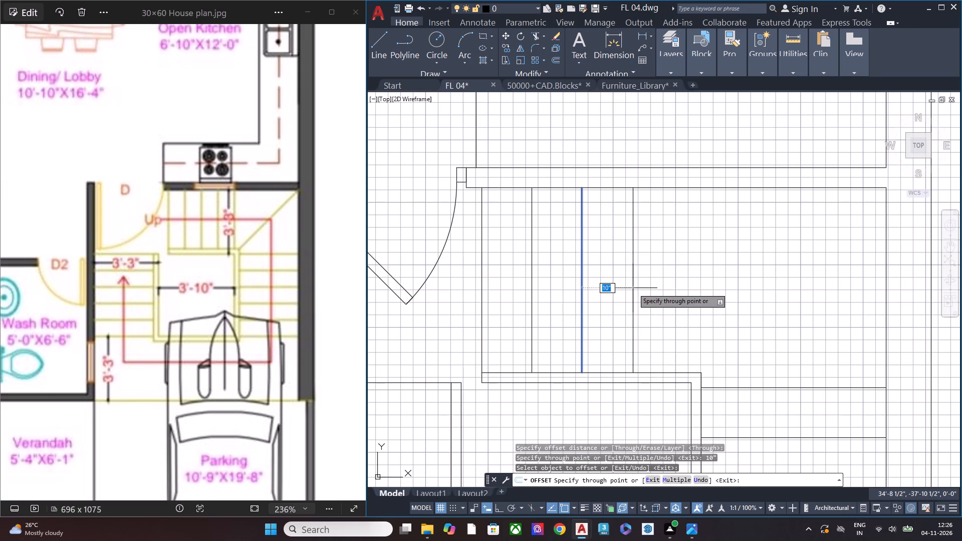
{"action": "type", "text": "10\""}
{"action": "key", "text": "Return"}
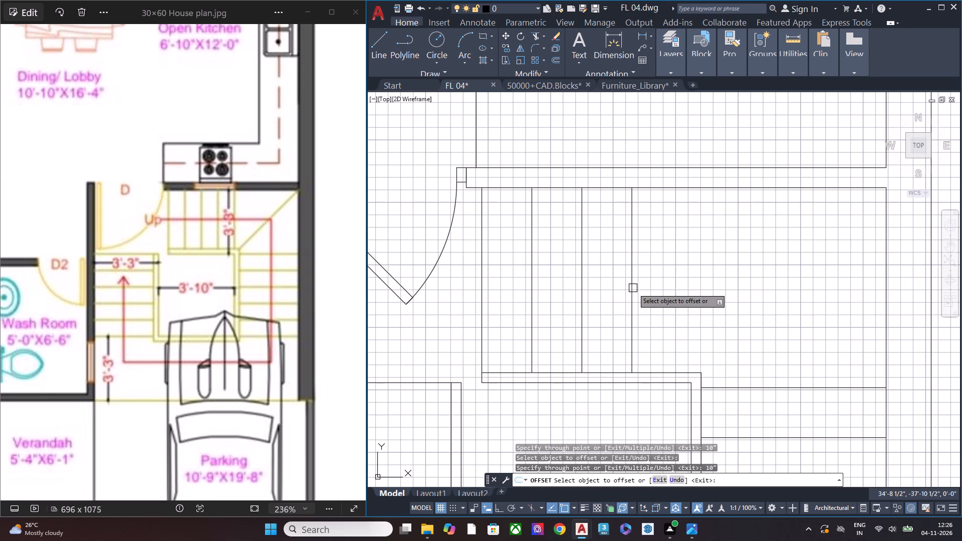
{"action": "left_click", "coordinate": [633, 288]}
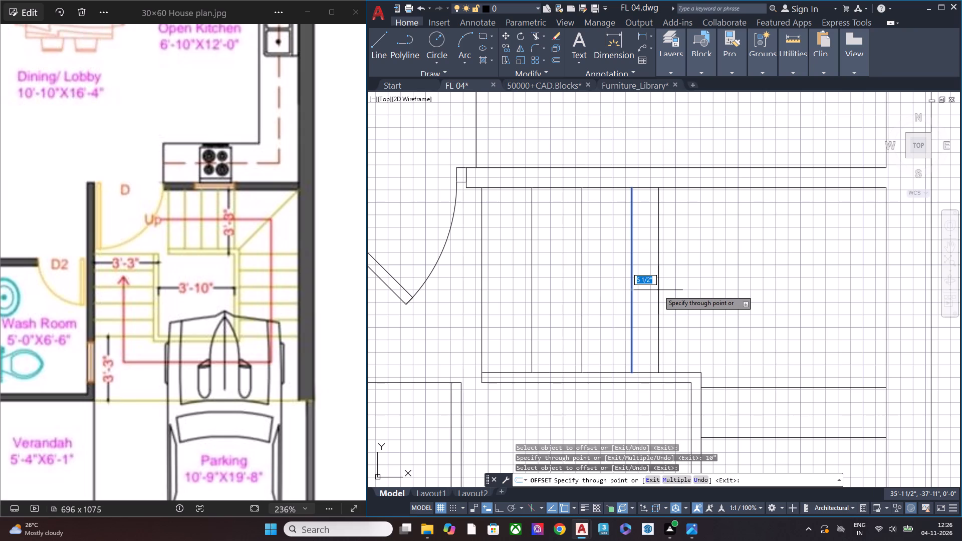
{"action": "type", "text": "10\""}
{"action": "key", "text": "Return"}
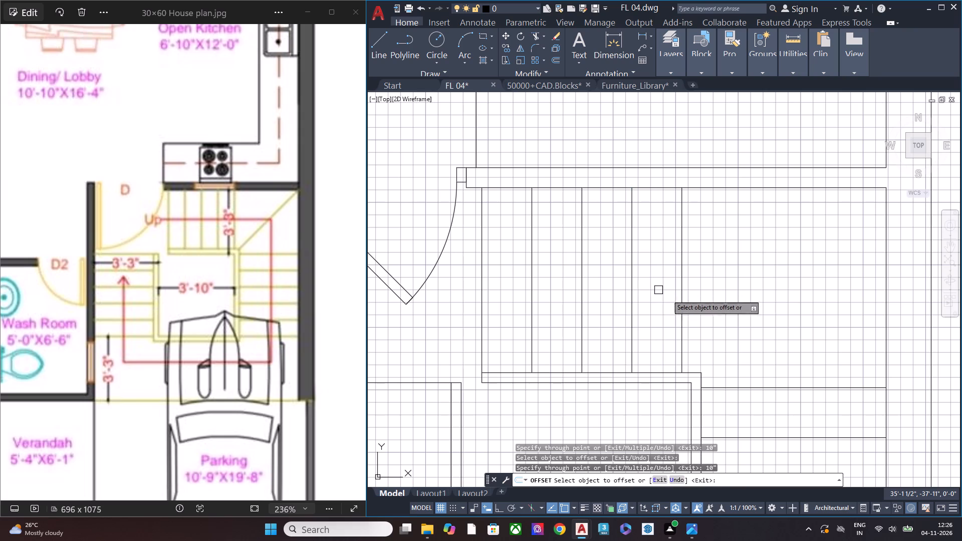
{"action": "middle_click_drag", "start_coordinate": [757, 361], "coordinate": [652, 383]}
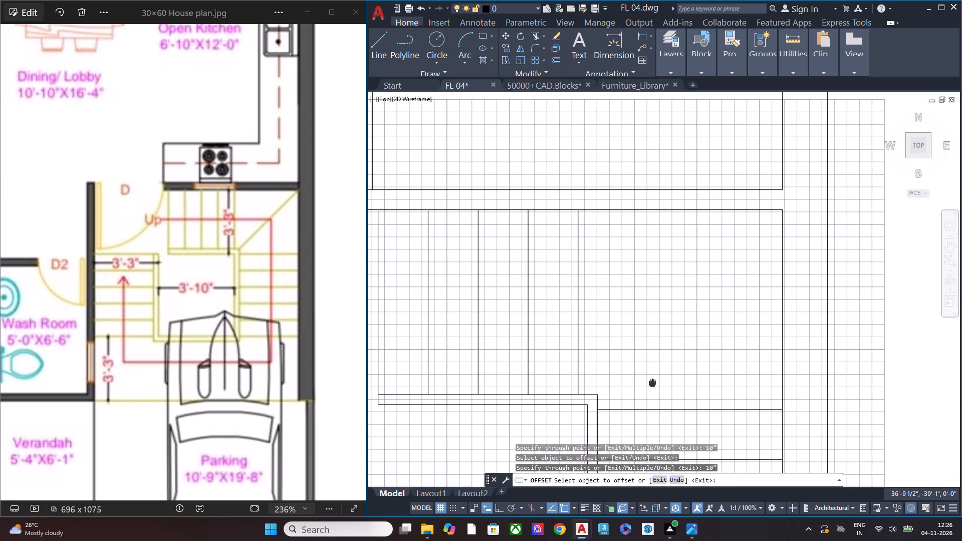
{"action": "middle_click_drag", "start_coordinate": [652, 383], "coordinate": [651, 383]}
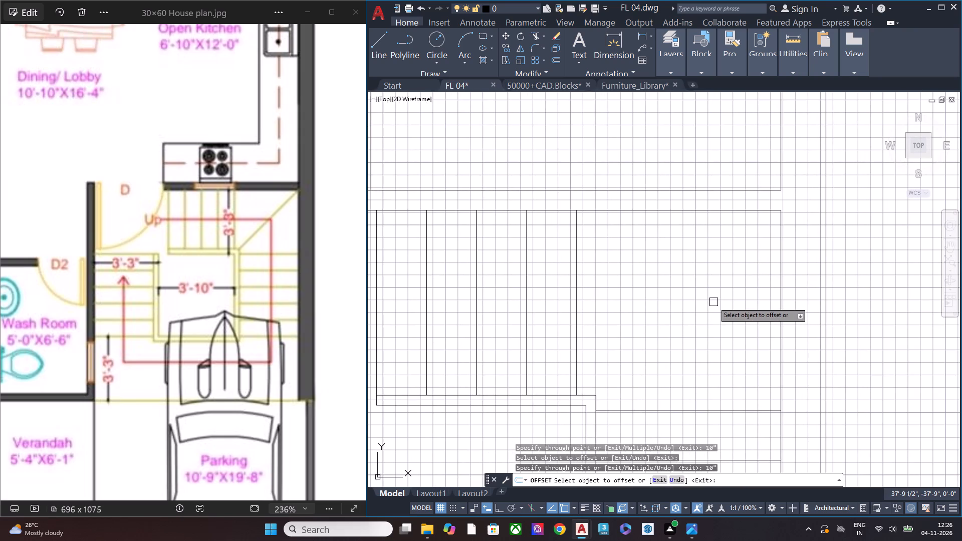
{"action": "scroll", "coordinate": [704, 320], "scroll_direction": "down", "scroll_amount": 1}
{"action": "key", "text": "Escape"}
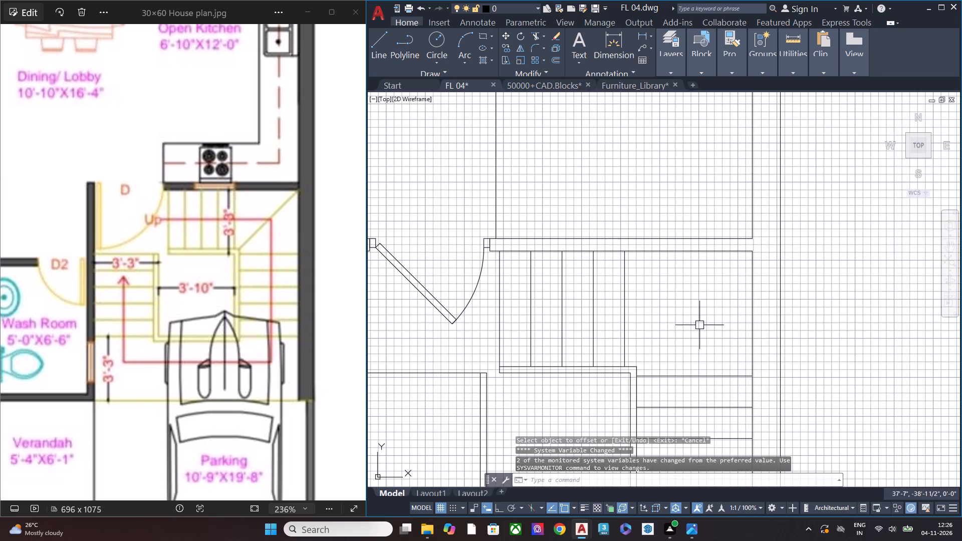
Draw the diagonal line from the stairwell border's upper-right corner to the inner corner of the outer walls.
{"action": "key", "text": "l"}
{"action": "key", "text": "space"}
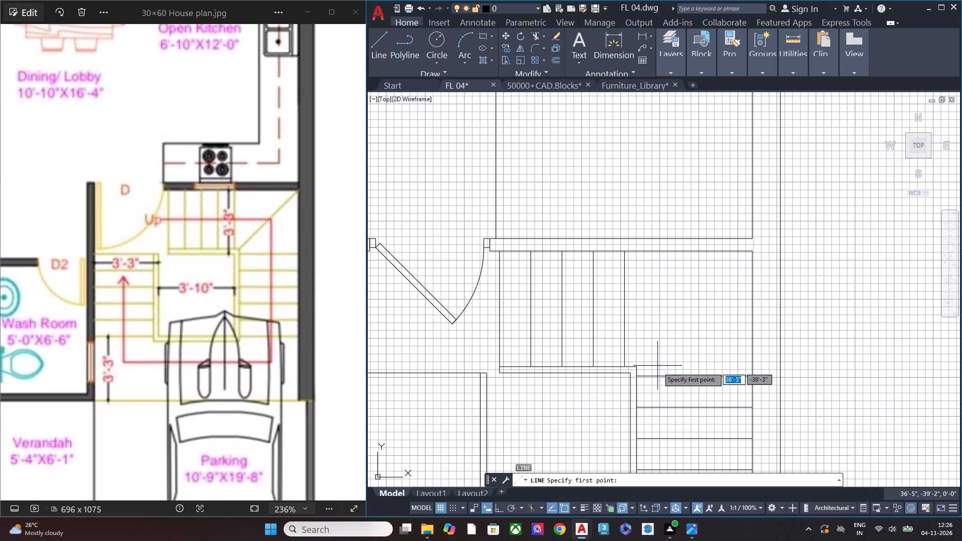
{"action": "left_click", "coordinate": [634, 365]}
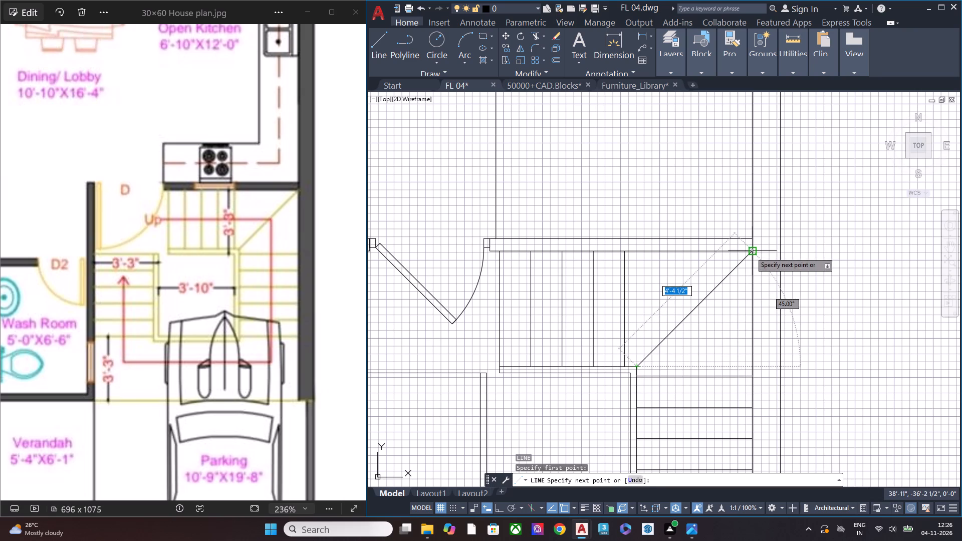
{"action": "left_click", "coordinate": [751, 251]}
{"action": "key", "text": "Escape"}
Offset the left flight's bottom tread line upward by 10".
{"action": "middle_click_drag", "start_coordinate": [686, 361], "coordinate": [673, 347]}
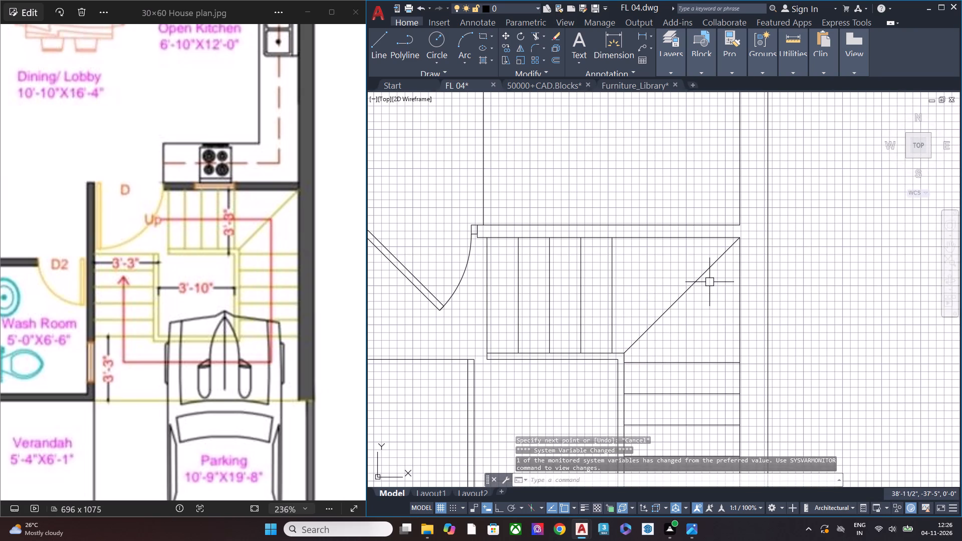
{"action": "scroll", "coordinate": [709, 282], "scroll_direction": "down", "scroll_amount": 2}
{"action": "middle_click_drag", "start_coordinate": [680, 359], "coordinate": [688, 301]}
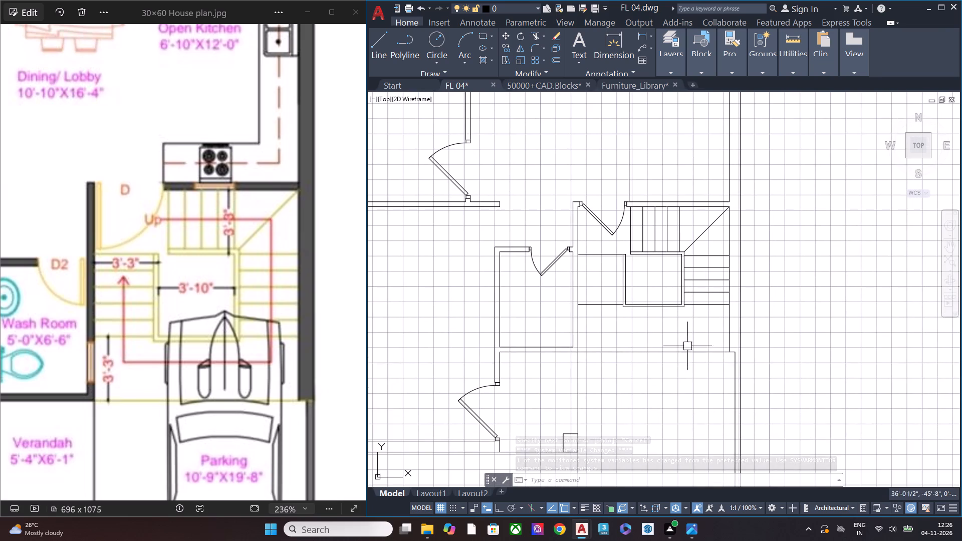
{"action": "middle_click_drag", "start_coordinate": [621, 377], "coordinate": [640, 408]}
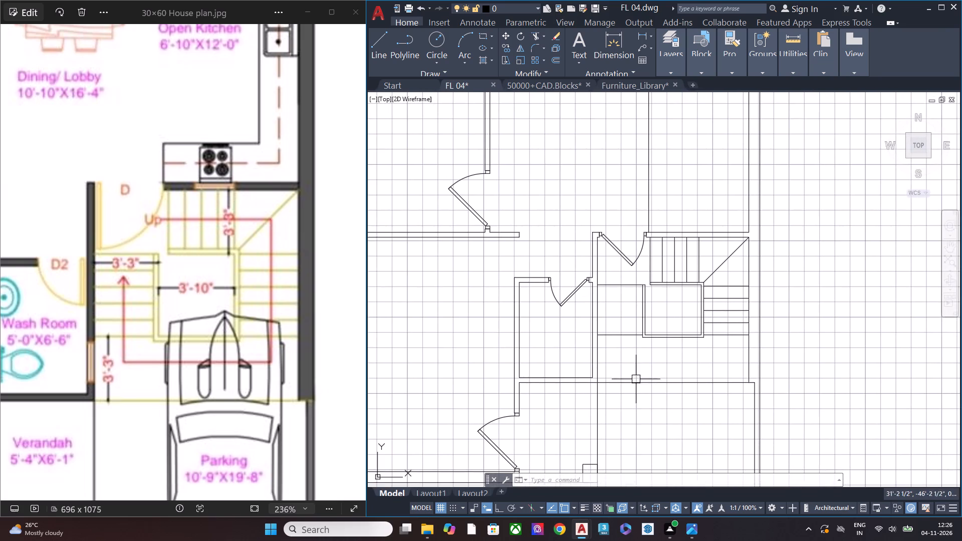
{"action": "scroll", "coordinate": [631, 323], "scroll_direction": "up", "scroll_amount": 2}
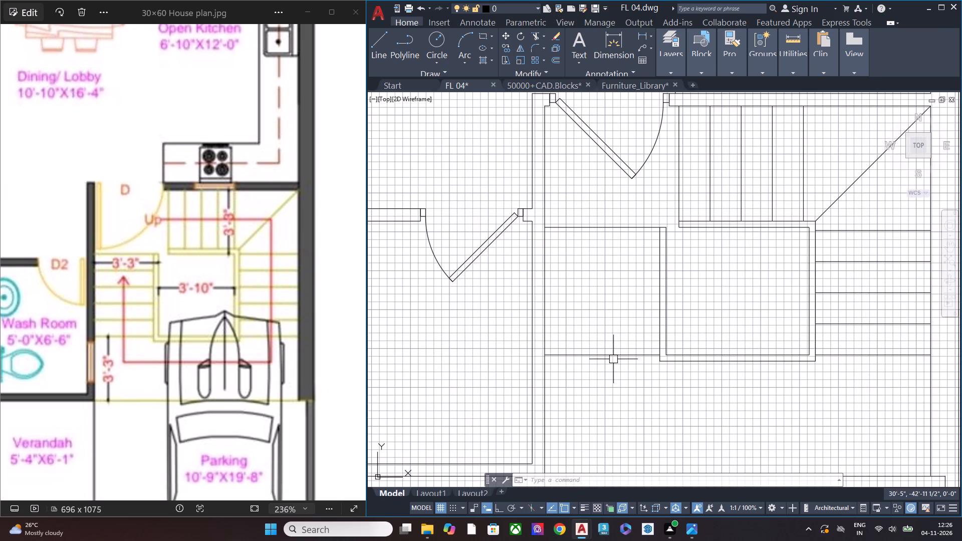
{"action": "left_click", "coordinate": [618, 357]}
{"action": "type", "text": "OFF"}
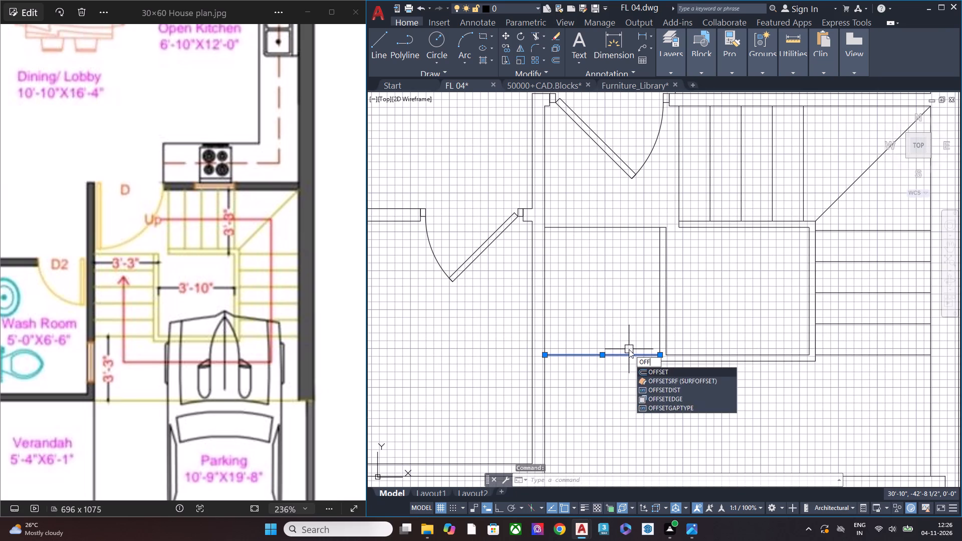
{"action": "key", "text": "space"}
{"action": "key", "text": "space"}
{"action": "type", "text": "10\""}
{"action": "key", "text": "Return"}
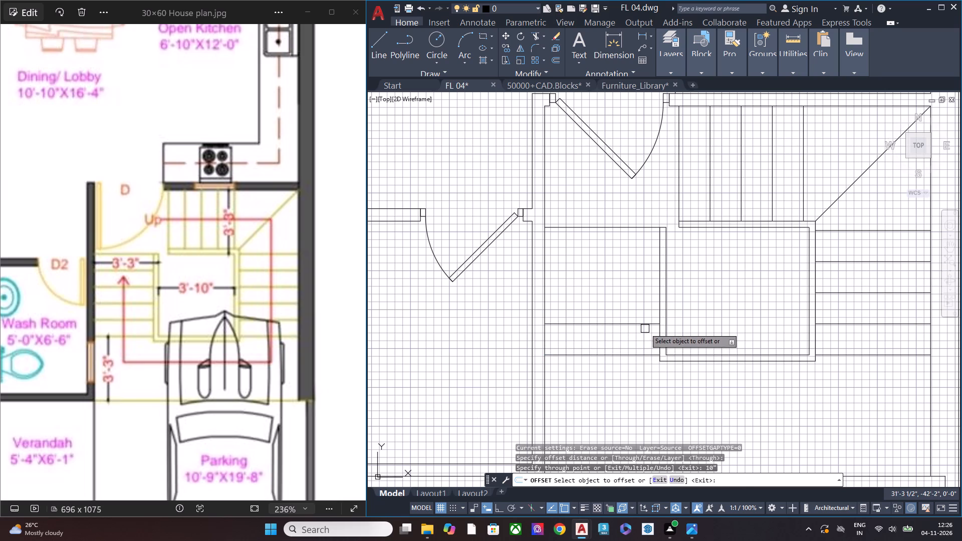
Add two more treads to the left flight by offsetting each newest horizontal line upward by 10".
{"action": "left_click", "coordinate": [645, 328]}
{"action": "left_click", "coordinate": [646, 324]}
{"action": "type", "text": "10\""}
{"action": "key", "text": "Return"}
{"action": "left_click", "coordinate": [643, 291]}
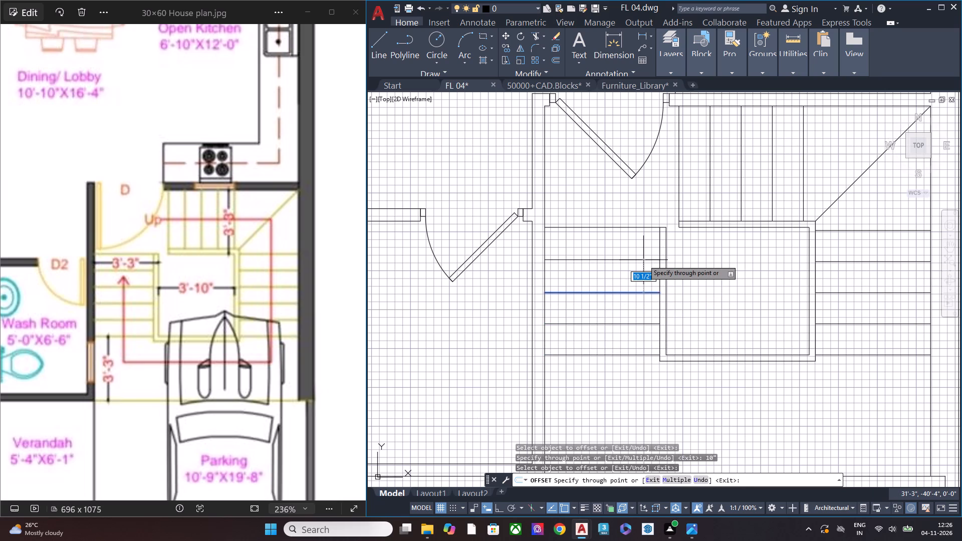
{"action": "type", "text": "10\""}
{"action": "key", "text": "Return"}
{"action": "key", "text": "Escape"}
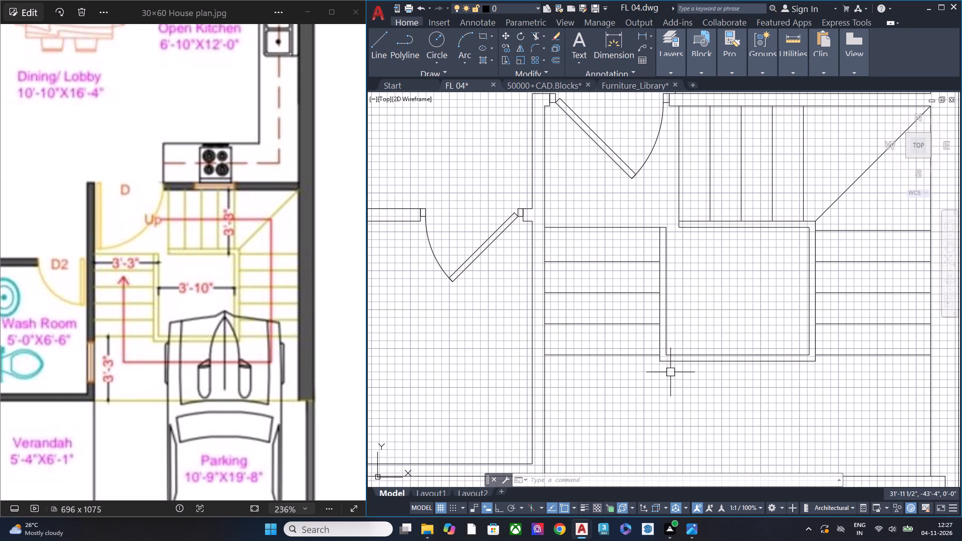
With Ortho on, draw a horizontal walking line about 5'-6" long from the middle of the upper flight's leftmost line past the diagonal.
{"action": "middle_click_drag", "start_coordinate": [652, 370], "coordinate": [660, 321]}
{"action": "middle_click_drag", "start_coordinate": [568, 272], "coordinate": [605, 346]}
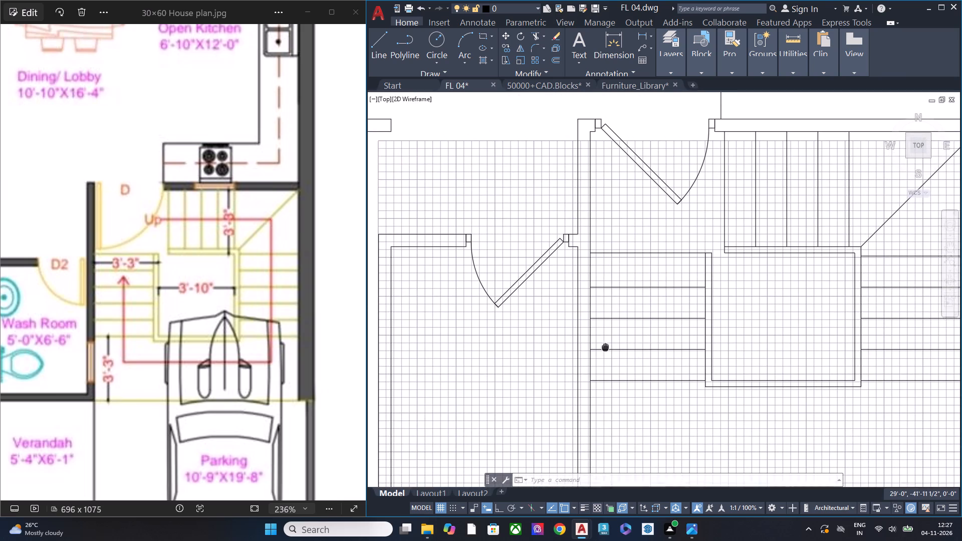
{"action": "middle_click_drag", "start_coordinate": [605, 346], "coordinate": [606, 347]}
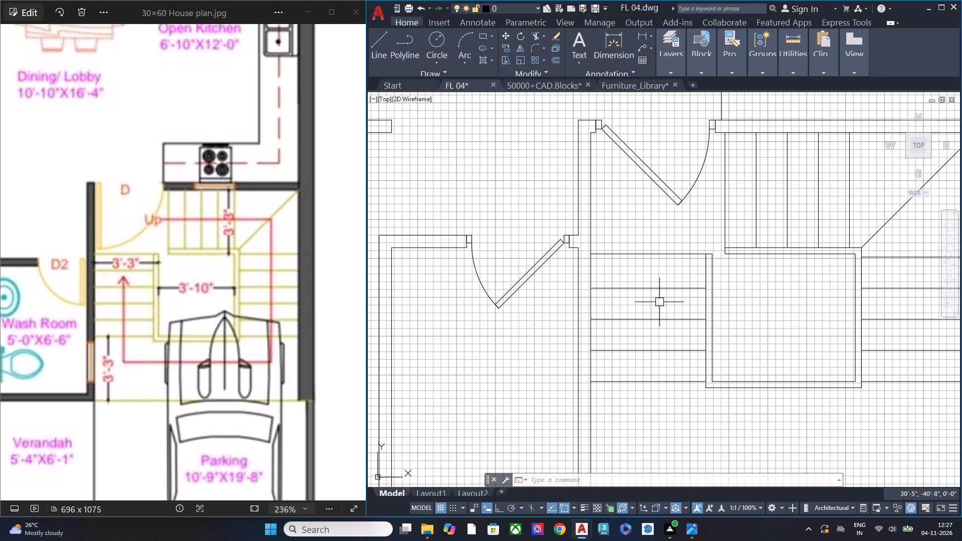
{"action": "middle_click_drag", "start_coordinate": [682, 422], "coordinate": [602, 353]}
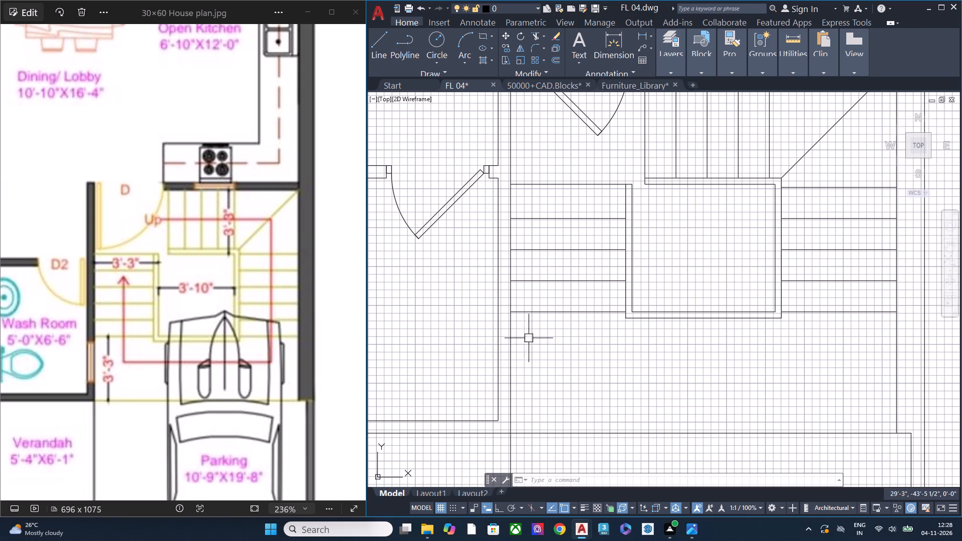
{"action": "middle_click_drag", "start_coordinate": [691, 374], "coordinate": [593, 345]}
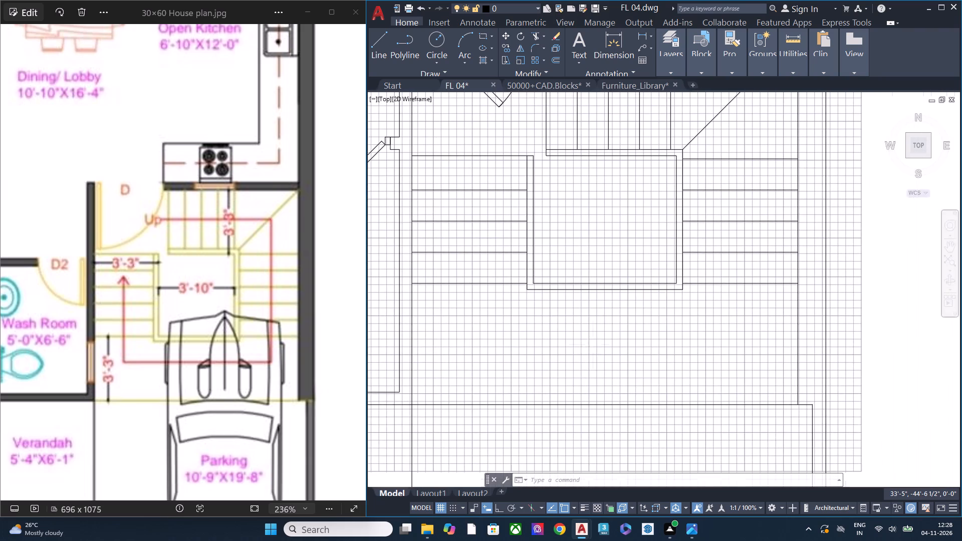
{"action": "middle_click_drag", "start_coordinate": [686, 314], "coordinate": [646, 423]}
{"action": "middle_click_drag", "start_coordinate": [577, 220], "coordinate": [579, 236]}
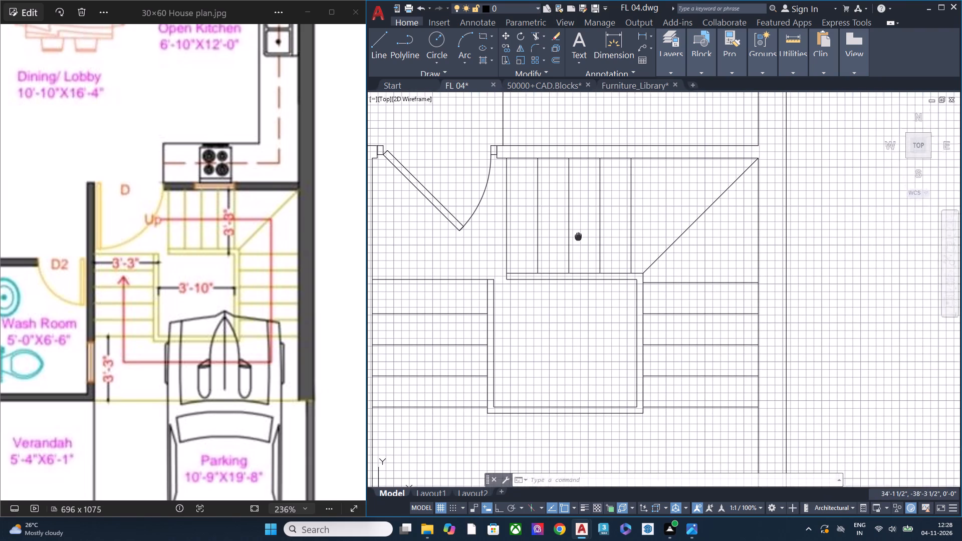
{"action": "middle_click_drag", "start_coordinate": [579, 236], "coordinate": [582, 256]}
{"action": "type", "text": "L"}
{"action": "key", "text": "space"}
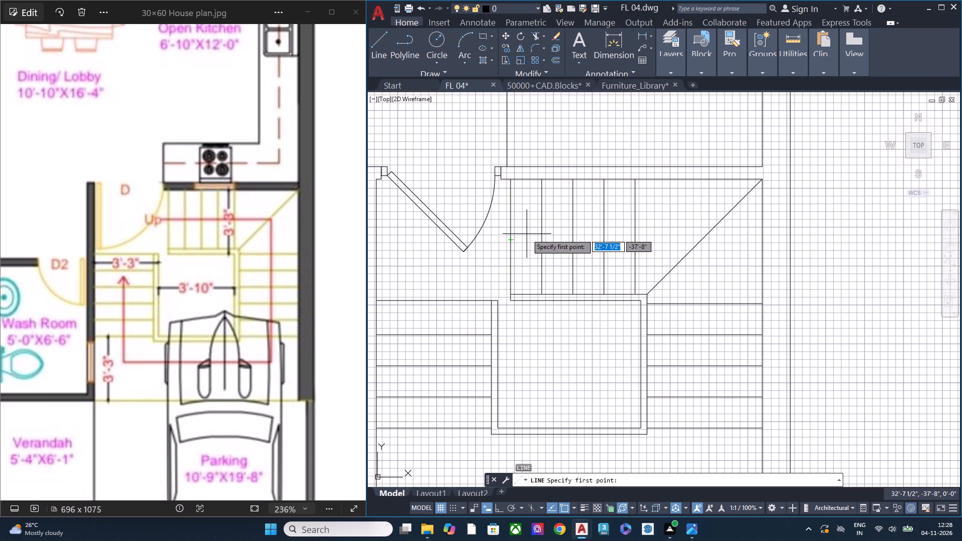
{"action": "left_click", "coordinate": [511, 240]}
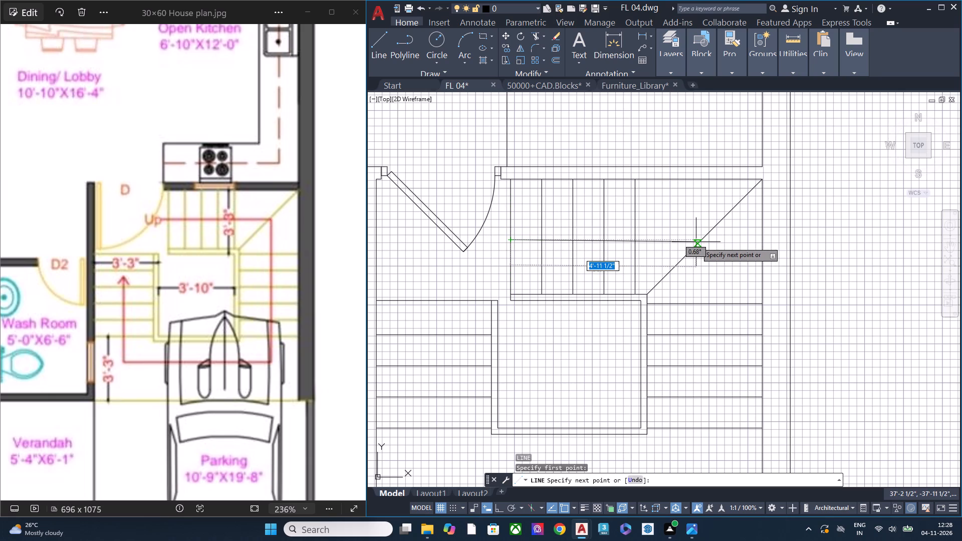
{"action": "key", "text": "F8"}
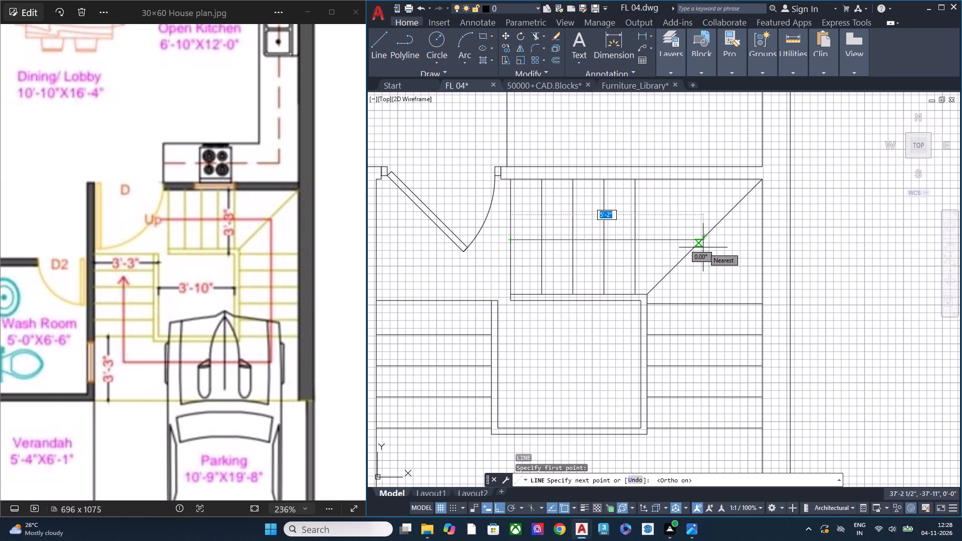
{"action": "scroll", "coordinate": [717, 234], "scroll_direction": "up", "scroll_amount": 2}
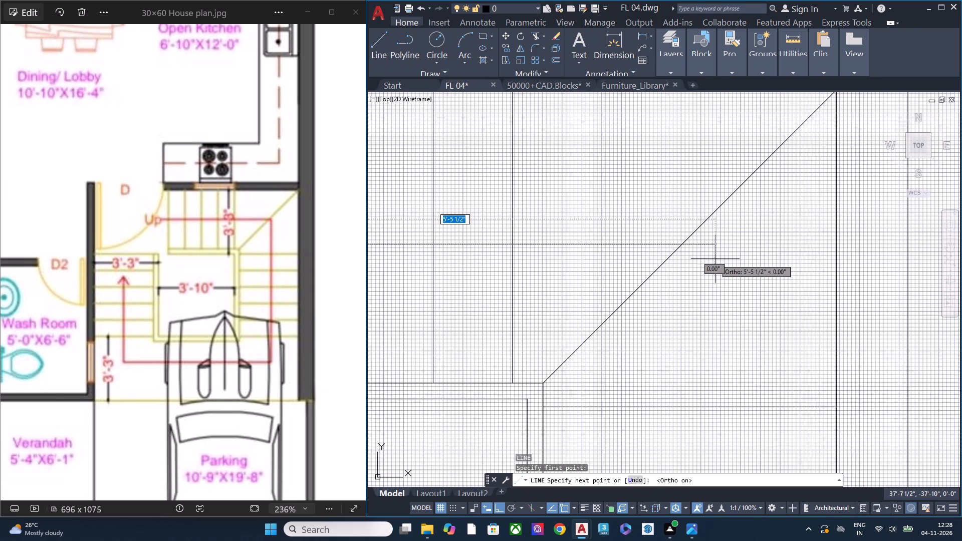
{"action": "left_click", "coordinate": [719, 261]}
{"action": "key", "text": "Escape"}
Continue the walking line from the diagonal intersection about 6'-8" down, 7'-2" left to the left flight's middle, and 4'-4 1/2" up.
{"action": "key", "text": "space"}
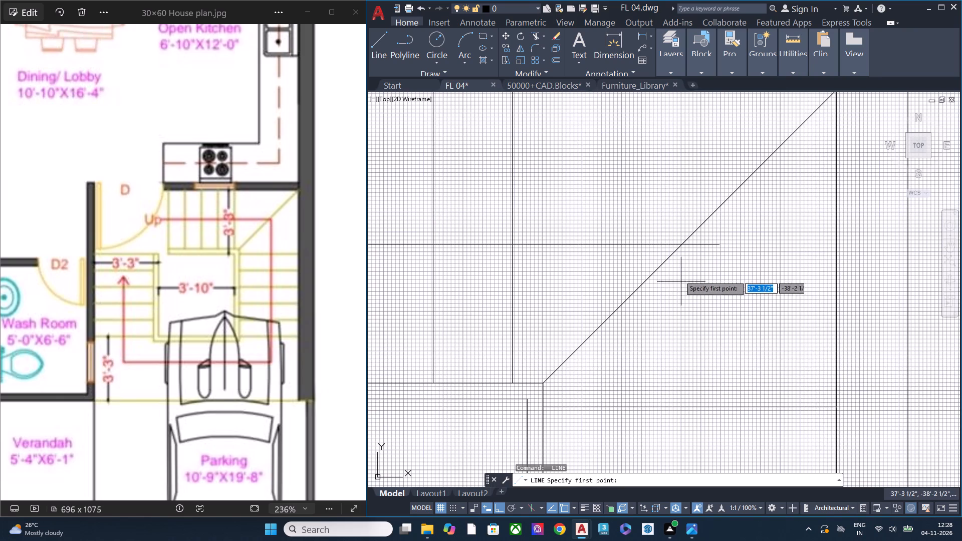
{"action": "left_click", "coordinate": [680, 244]}
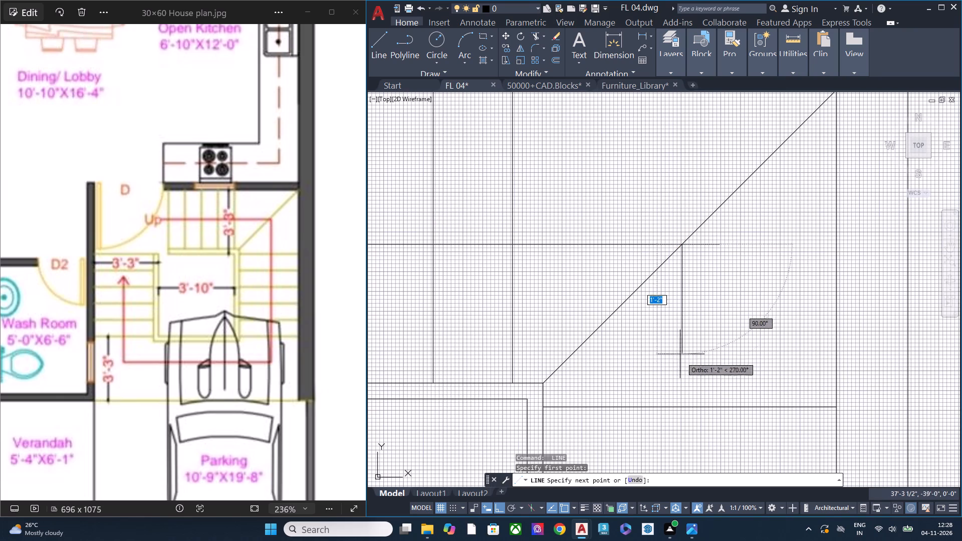
{"action": "middle_click_drag", "start_coordinate": [687, 390], "coordinate": [697, 256]}
{"action": "scroll", "coordinate": [693, 265], "scroll_direction": "up", "scroll_amount": 1}
{"action": "scroll", "coordinate": [697, 256], "scroll_direction": "down", "scroll_amount": 3}
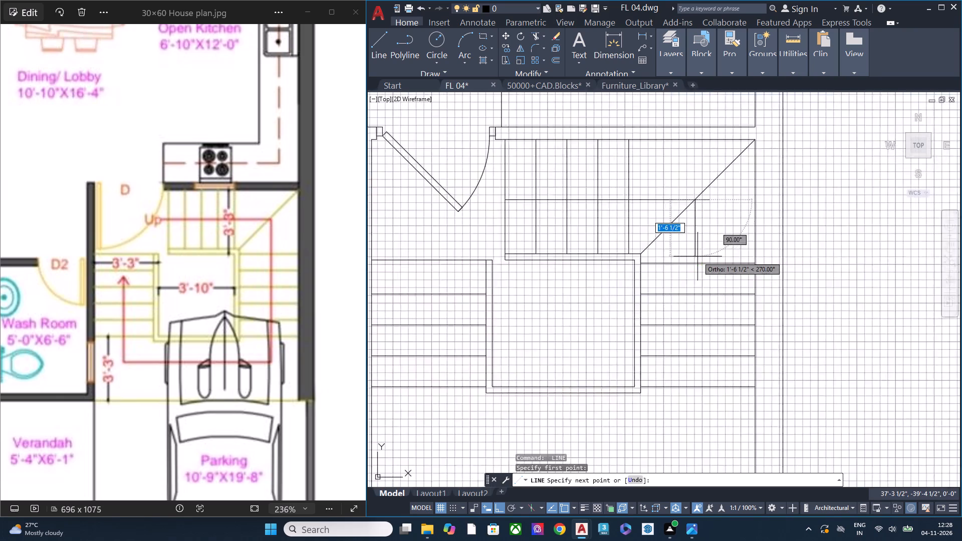
{"action": "scroll", "coordinate": [697, 256], "scroll_direction": "down", "scroll_amount": 3}
{"action": "middle_click_drag", "start_coordinate": [692, 384], "coordinate": [689, 364]}
{"action": "scroll", "coordinate": [695, 279], "scroll_direction": "up", "scroll_amount": 1}
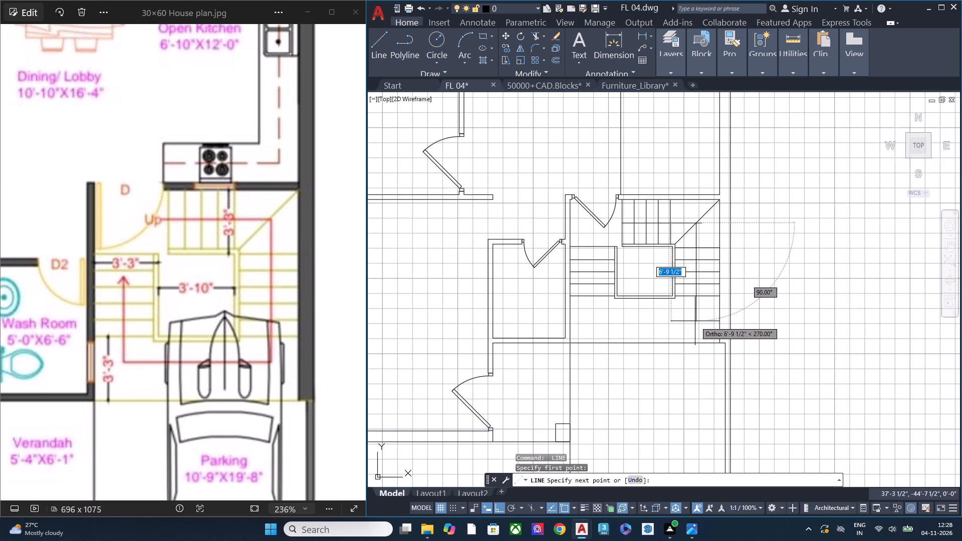
{"action": "scroll", "coordinate": [695, 321], "scroll_direction": "up", "scroll_amount": 2}
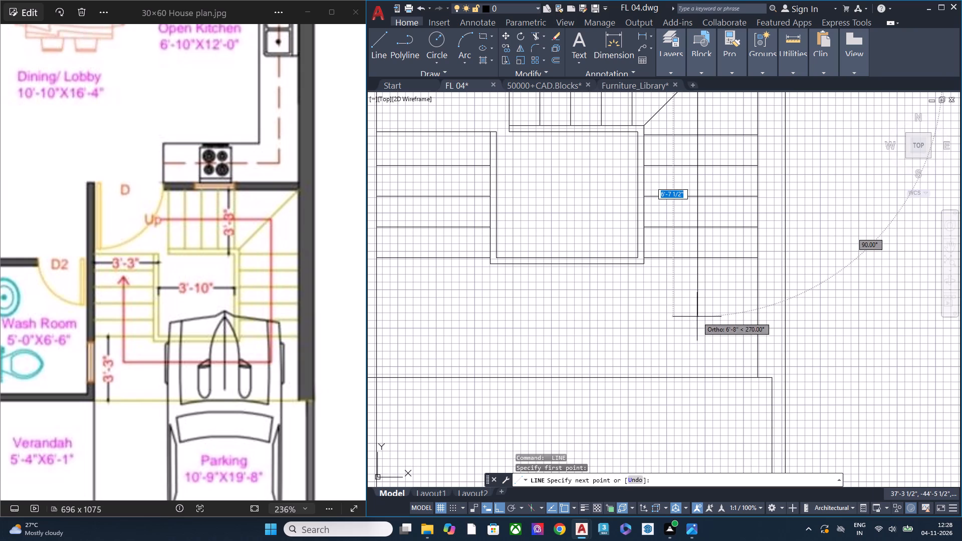
{"action": "left_click", "coordinate": [697, 317]}
{"action": "middle_click_drag", "start_coordinate": [448, 327], "coordinate": [630, 347]}
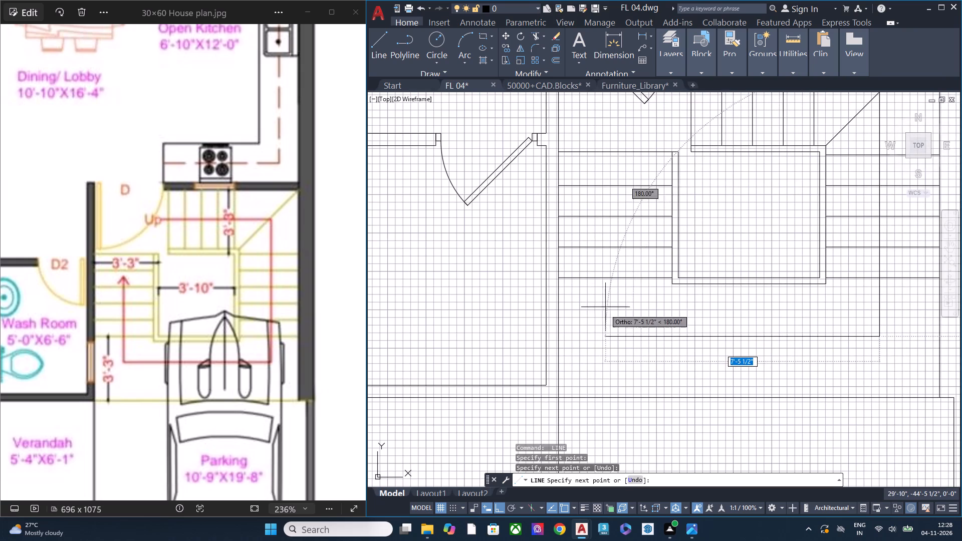
{"action": "left_click", "coordinate": [614, 338]}
{"action": "middle_click_drag", "start_coordinate": [616, 275], "coordinate": [618, 391]}
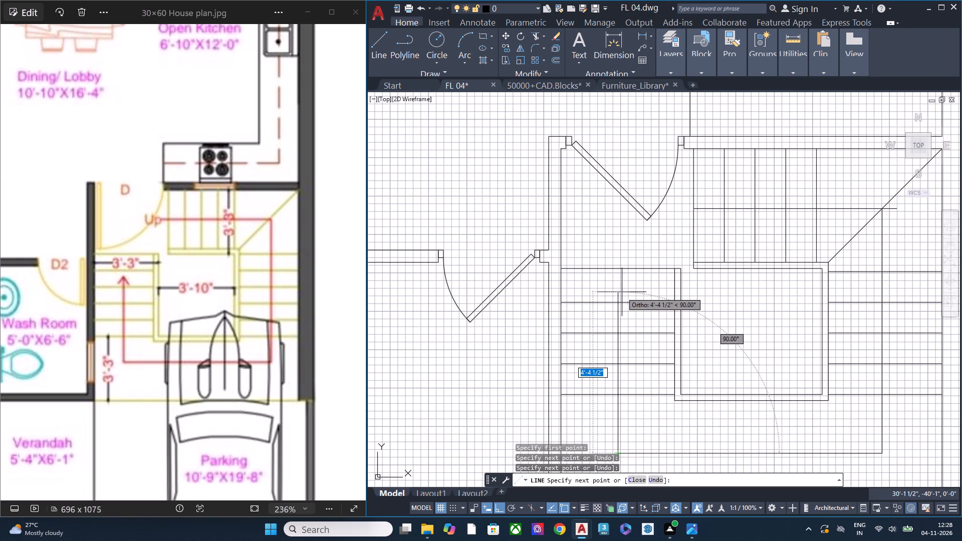
{"action": "left_click", "coordinate": [617, 290]}
{"action": "key", "text": "Escape"}
Trim the end of the horizontal walking line that extends past the diagonal corner line.
{"action": "scroll", "coordinate": [539, 310], "scroll_direction": "down", "scroll_amount": 2}
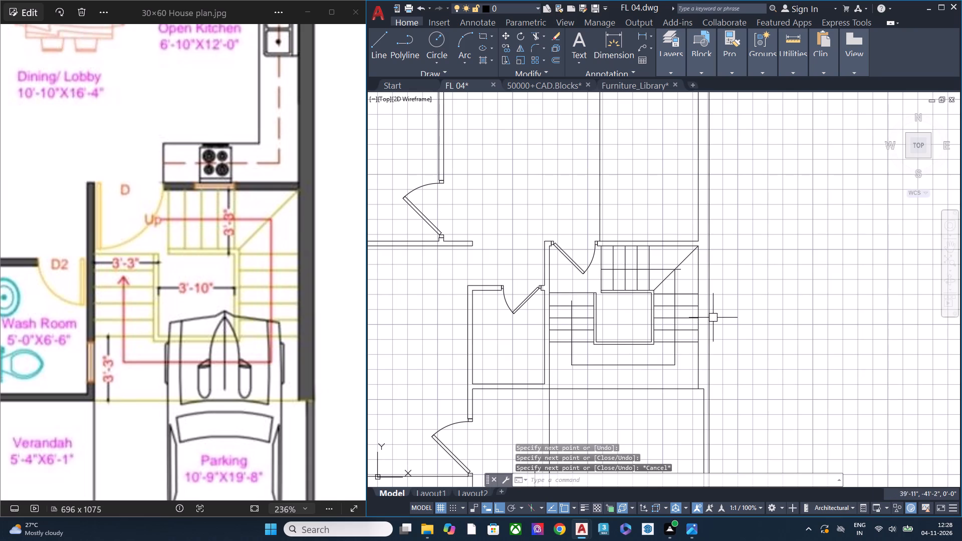
{"action": "middle_click_drag", "start_coordinate": [713, 318], "coordinate": [671, 346]}
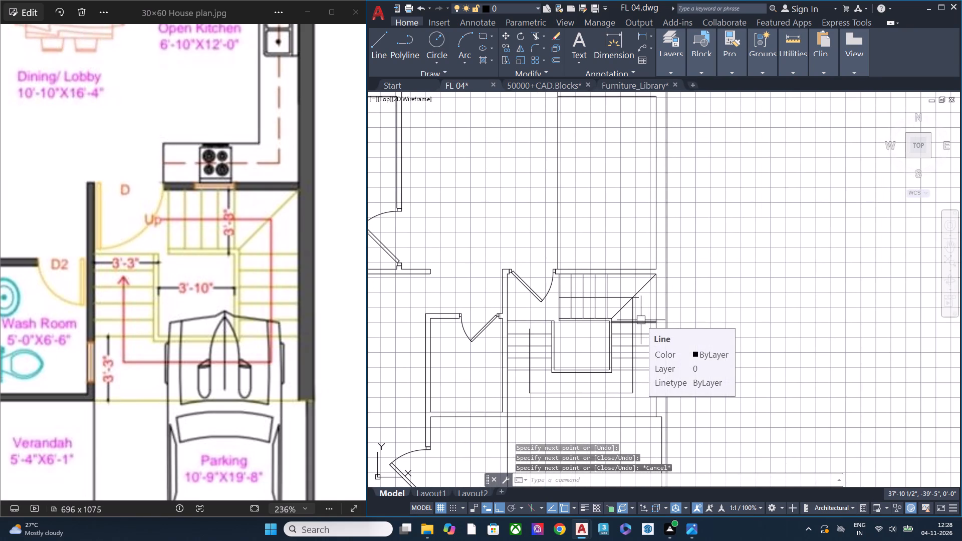
{"action": "type", "text": "TR"}
{"action": "key", "text": "space"}
{"action": "scroll", "coordinate": [640, 300], "scroll_direction": "up", "scroll_amount": 3}
{"action": "scroll", "coordinate": [640, 300], "scroll_direction": "down", "scroll_amount": 1}
{"action": "scroll", "coordinate": [640, 300], "scroll_direction": "up", "scroll_amount": 2}
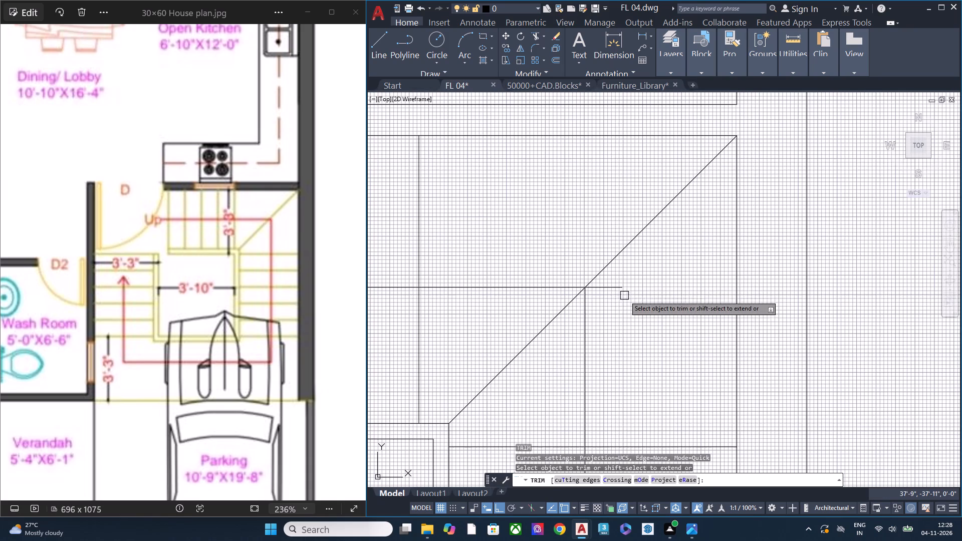
{"action": "left_click", "coordinate": [615, 288]}
{"action": "key", "text": "Escape"}
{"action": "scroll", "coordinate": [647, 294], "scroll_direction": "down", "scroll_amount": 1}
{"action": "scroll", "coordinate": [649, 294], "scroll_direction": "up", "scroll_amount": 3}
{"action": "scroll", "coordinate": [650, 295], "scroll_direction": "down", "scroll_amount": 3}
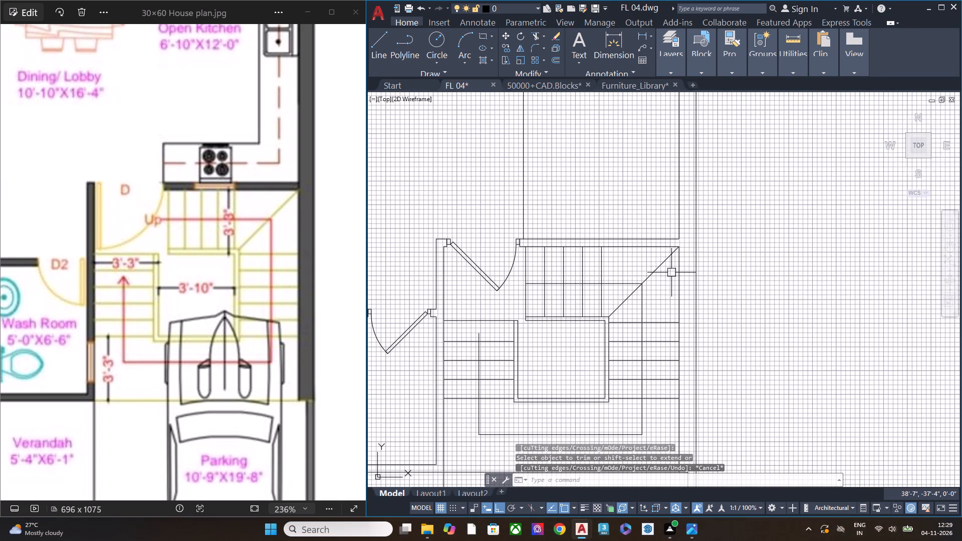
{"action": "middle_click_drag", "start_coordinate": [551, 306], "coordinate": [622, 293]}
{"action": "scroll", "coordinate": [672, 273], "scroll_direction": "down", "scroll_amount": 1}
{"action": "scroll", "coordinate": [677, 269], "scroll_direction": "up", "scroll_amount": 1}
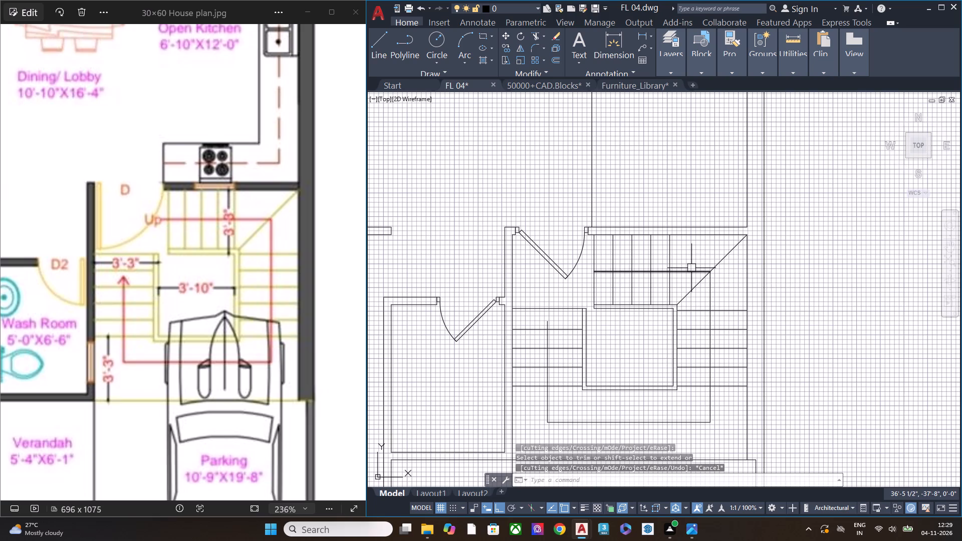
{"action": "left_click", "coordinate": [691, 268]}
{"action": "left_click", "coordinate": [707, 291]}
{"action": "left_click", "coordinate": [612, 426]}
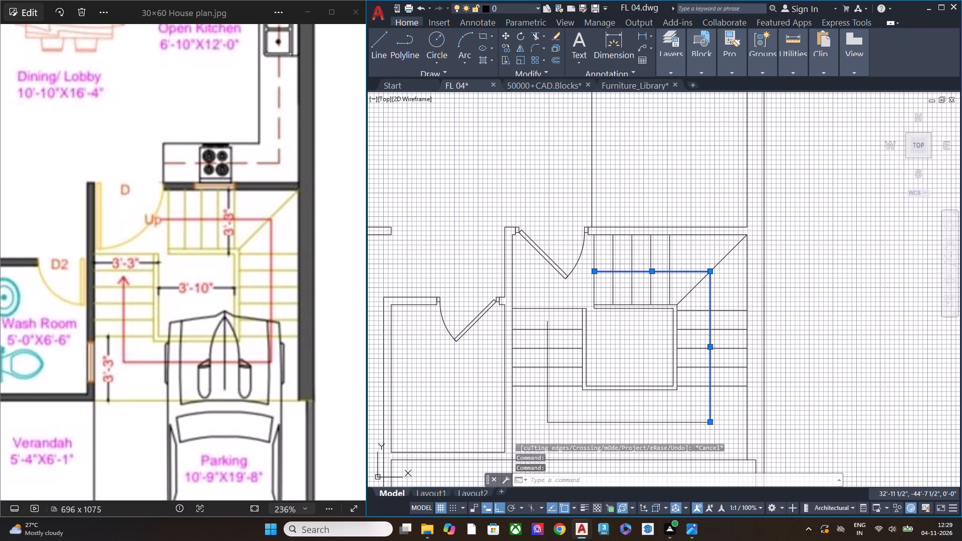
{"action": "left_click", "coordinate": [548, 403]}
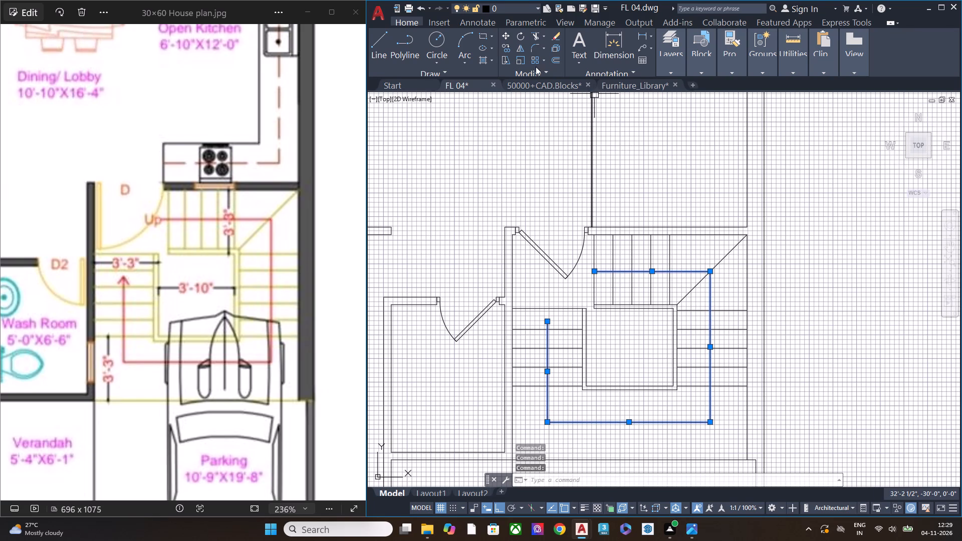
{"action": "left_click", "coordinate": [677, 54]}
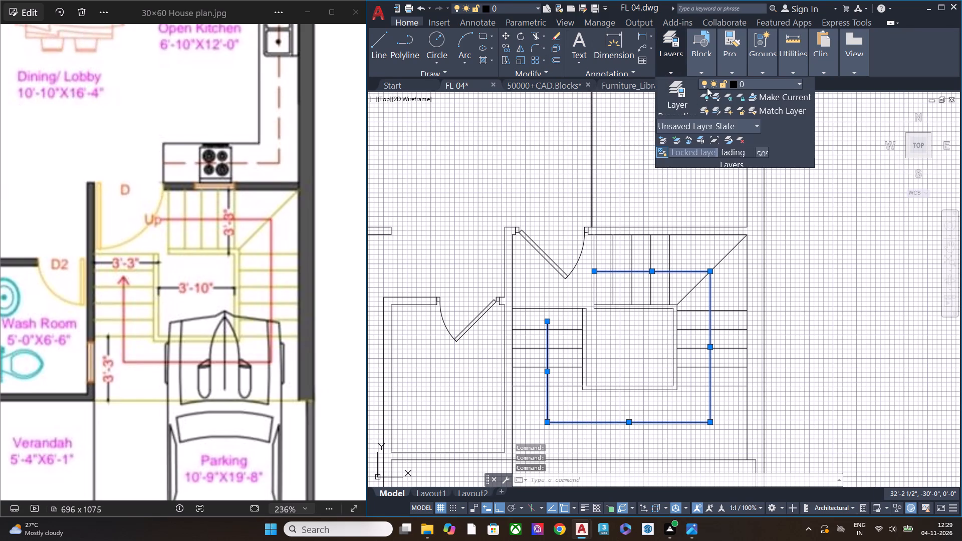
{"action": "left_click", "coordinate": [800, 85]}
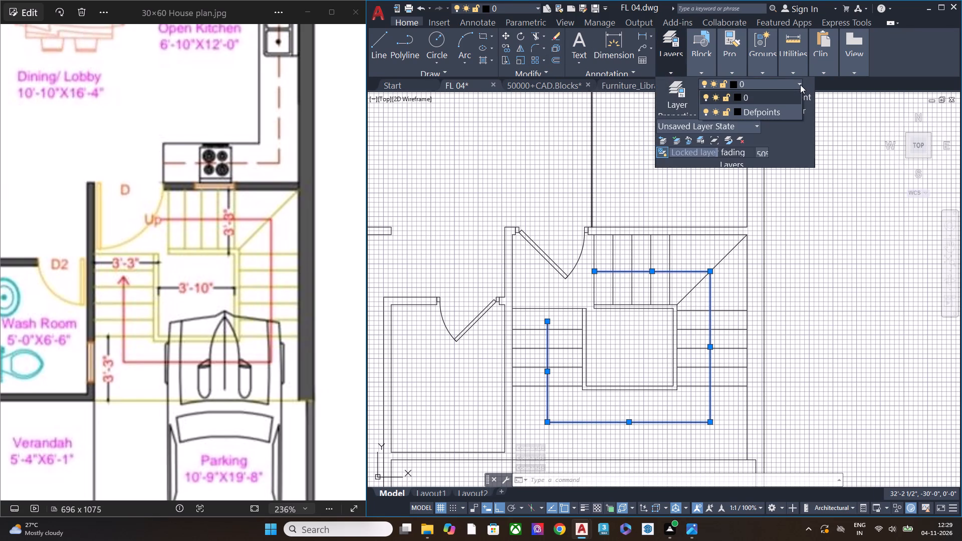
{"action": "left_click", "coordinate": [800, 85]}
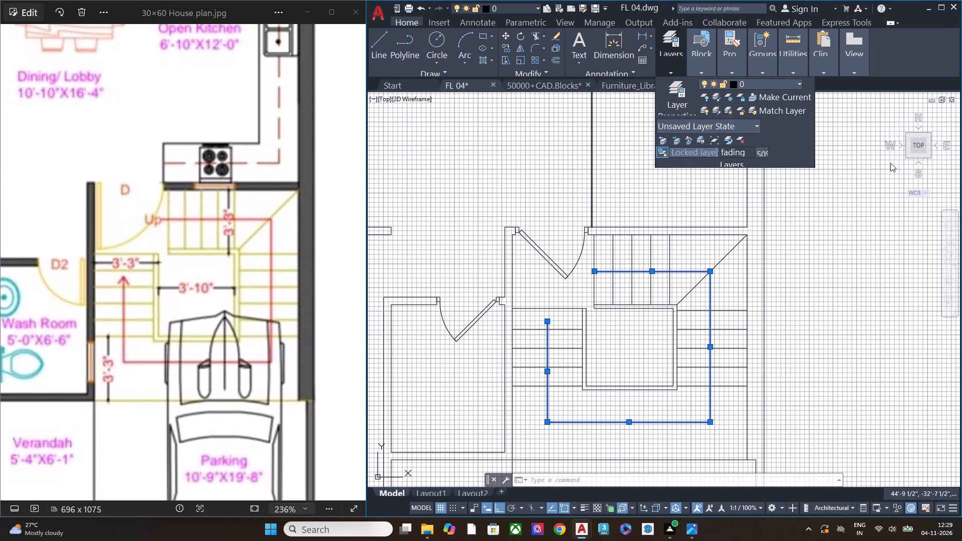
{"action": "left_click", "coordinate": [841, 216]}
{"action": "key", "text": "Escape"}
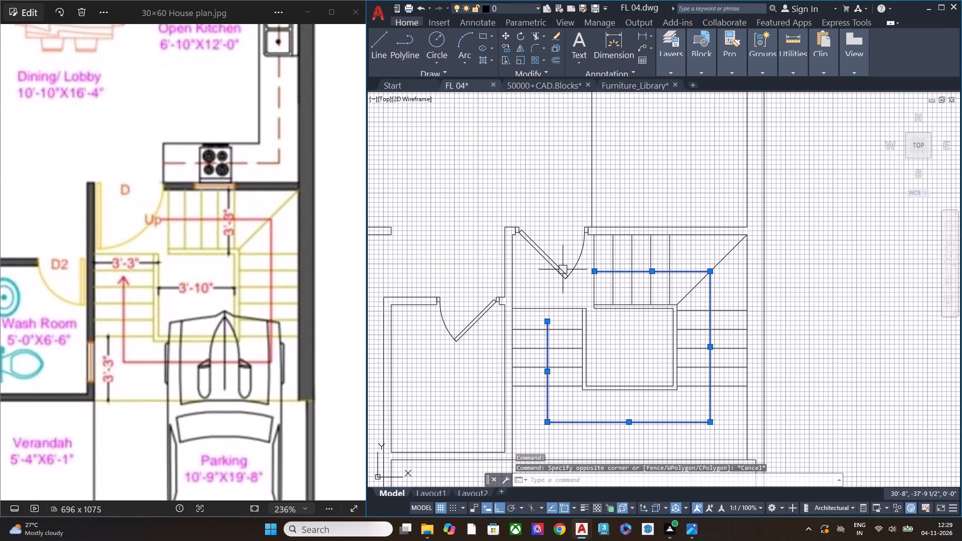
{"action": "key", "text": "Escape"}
Stretch the left end of the horizontal walking line about 3" past the upper flight's leftmost line.
{"action": "scroll", "coordinate": [613, 265], "scroll_direction": "up", "scroll_amount": 2}
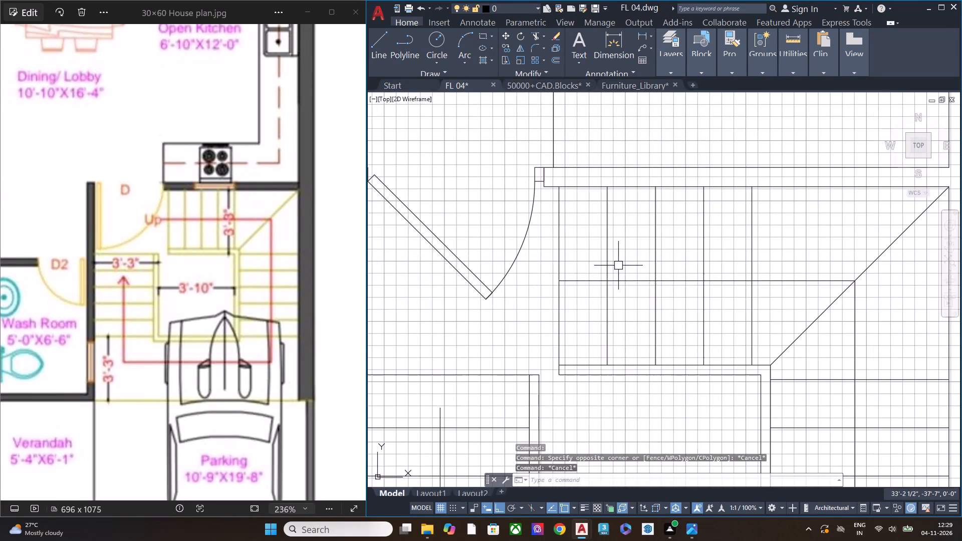
{"action": "scroll", "coordinate": [618, 265], "scroll_direction": "up", "scroll_amount": 1}
{"action": "scroll", "coordinate": [522, 294], "scroll_direction": "up", "scroll_amount": 1}
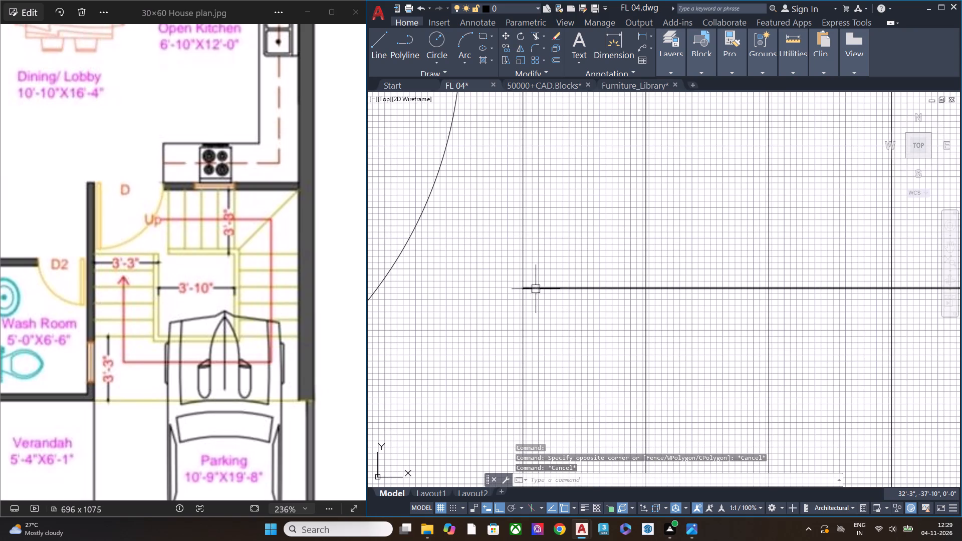
{"action": "left_click", "coordinate": [538, 288]}
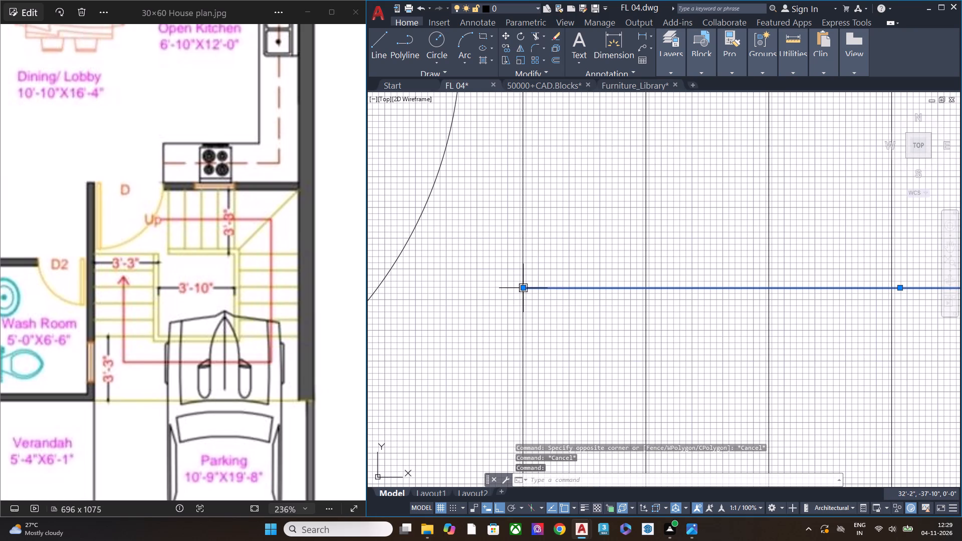
{"action": "left_click", "coordinate": [523, 287]}
{"action": "left_click", "coordinate": [486, 291]}
{"action": "scroll", "coordinate": [525, 299], "scroll_direction": "down", "scroll_amount": 3}
{"action": "scroll", "coordinate": [740, 302], "scroll_direction": "up", "scroll_amount": 1}
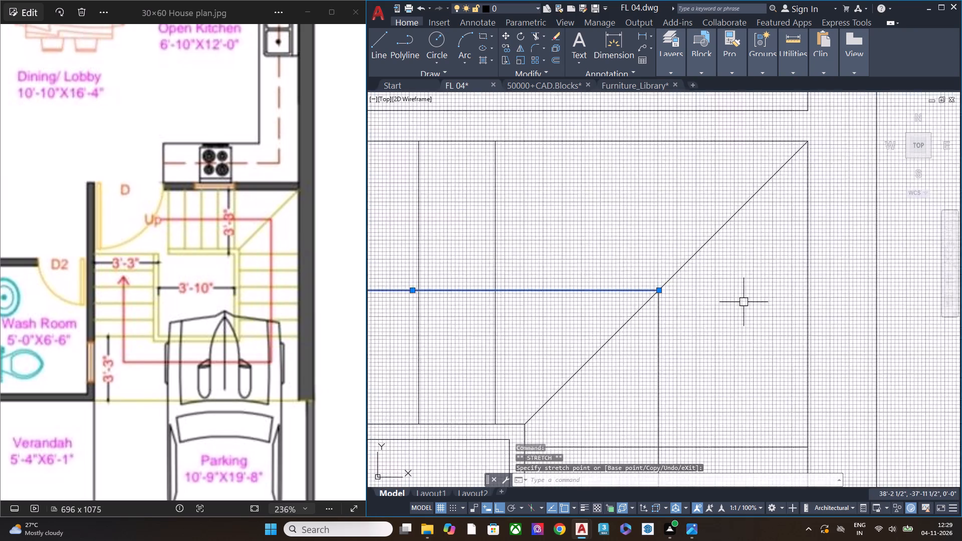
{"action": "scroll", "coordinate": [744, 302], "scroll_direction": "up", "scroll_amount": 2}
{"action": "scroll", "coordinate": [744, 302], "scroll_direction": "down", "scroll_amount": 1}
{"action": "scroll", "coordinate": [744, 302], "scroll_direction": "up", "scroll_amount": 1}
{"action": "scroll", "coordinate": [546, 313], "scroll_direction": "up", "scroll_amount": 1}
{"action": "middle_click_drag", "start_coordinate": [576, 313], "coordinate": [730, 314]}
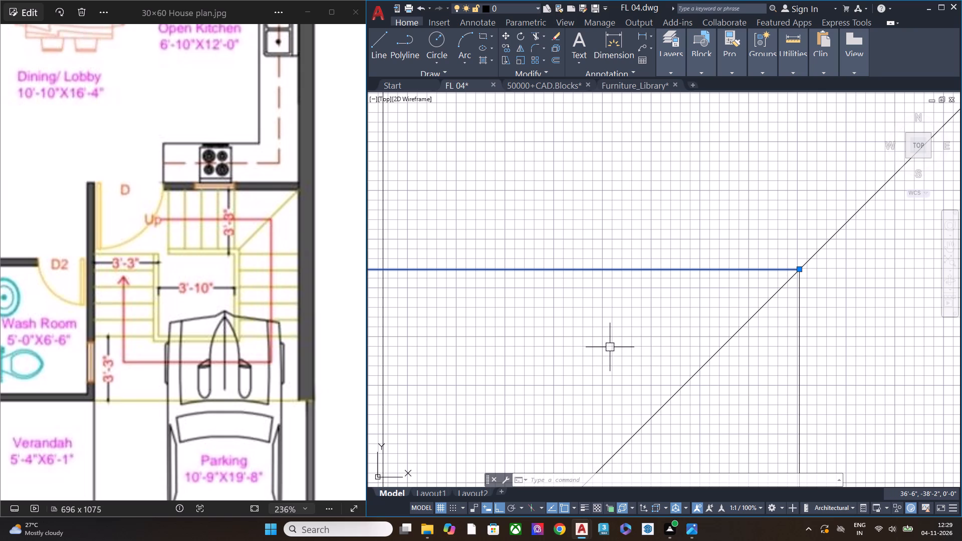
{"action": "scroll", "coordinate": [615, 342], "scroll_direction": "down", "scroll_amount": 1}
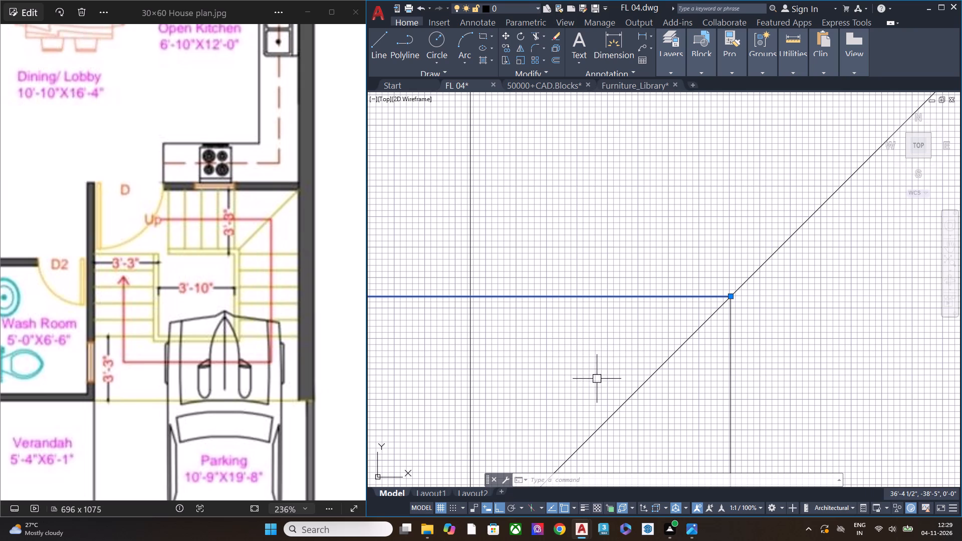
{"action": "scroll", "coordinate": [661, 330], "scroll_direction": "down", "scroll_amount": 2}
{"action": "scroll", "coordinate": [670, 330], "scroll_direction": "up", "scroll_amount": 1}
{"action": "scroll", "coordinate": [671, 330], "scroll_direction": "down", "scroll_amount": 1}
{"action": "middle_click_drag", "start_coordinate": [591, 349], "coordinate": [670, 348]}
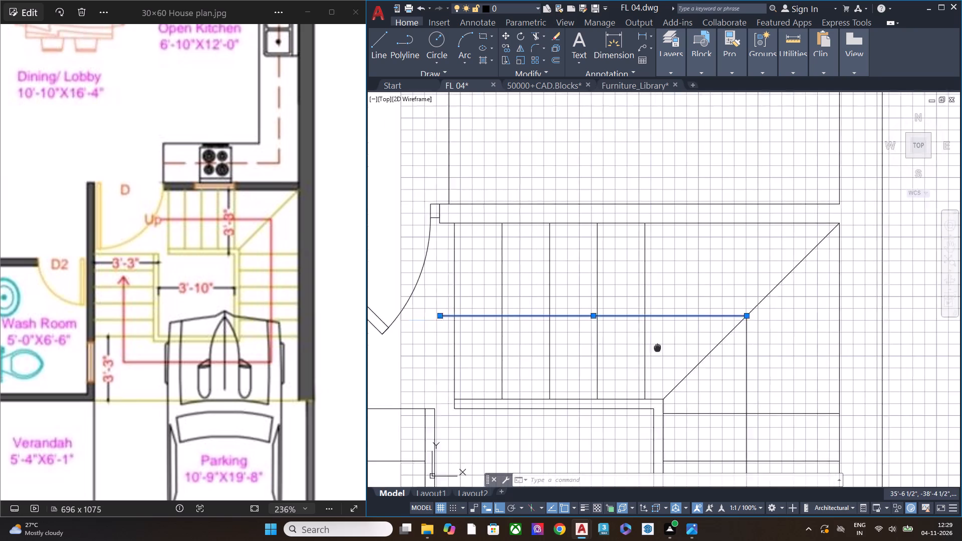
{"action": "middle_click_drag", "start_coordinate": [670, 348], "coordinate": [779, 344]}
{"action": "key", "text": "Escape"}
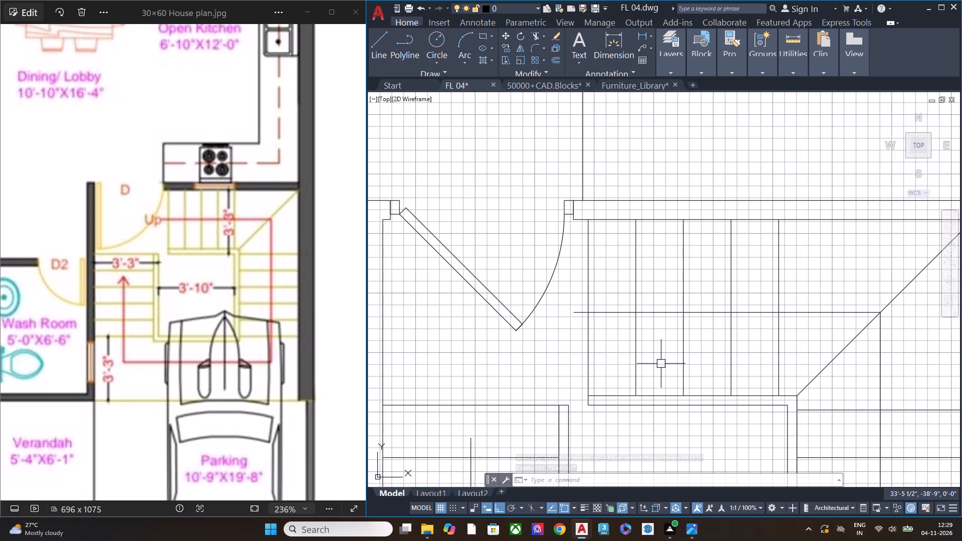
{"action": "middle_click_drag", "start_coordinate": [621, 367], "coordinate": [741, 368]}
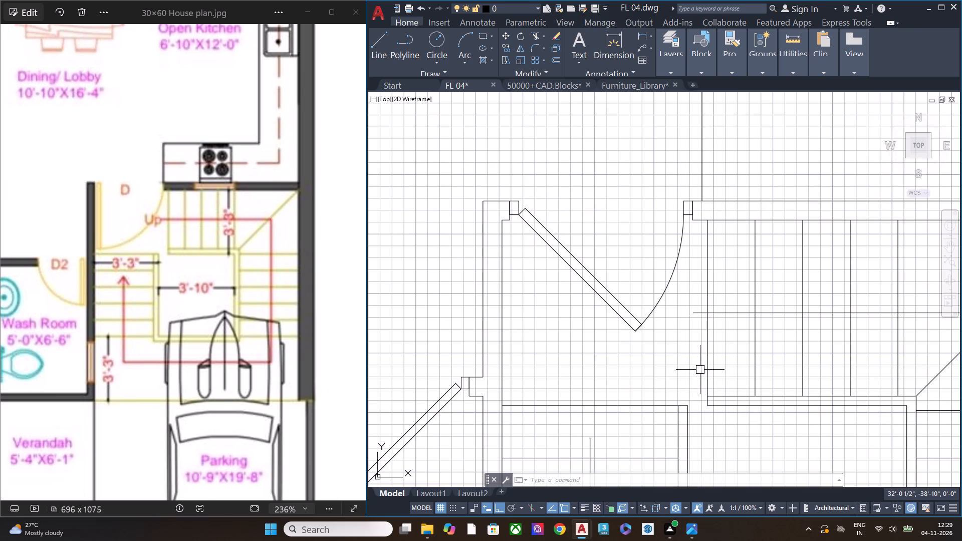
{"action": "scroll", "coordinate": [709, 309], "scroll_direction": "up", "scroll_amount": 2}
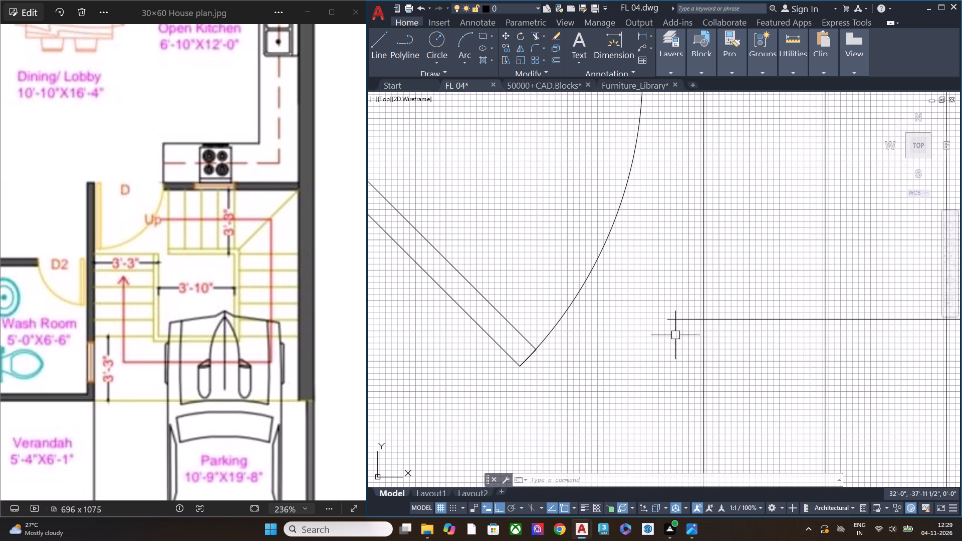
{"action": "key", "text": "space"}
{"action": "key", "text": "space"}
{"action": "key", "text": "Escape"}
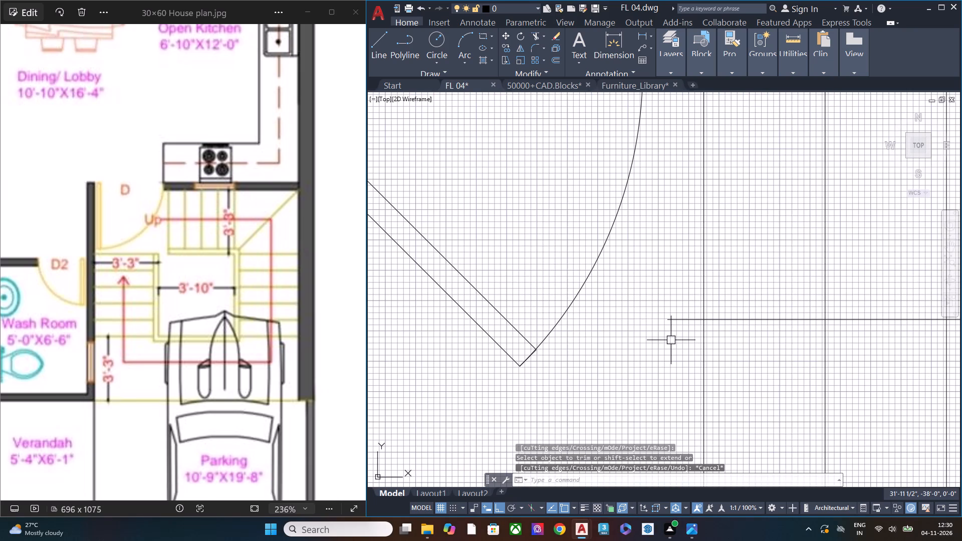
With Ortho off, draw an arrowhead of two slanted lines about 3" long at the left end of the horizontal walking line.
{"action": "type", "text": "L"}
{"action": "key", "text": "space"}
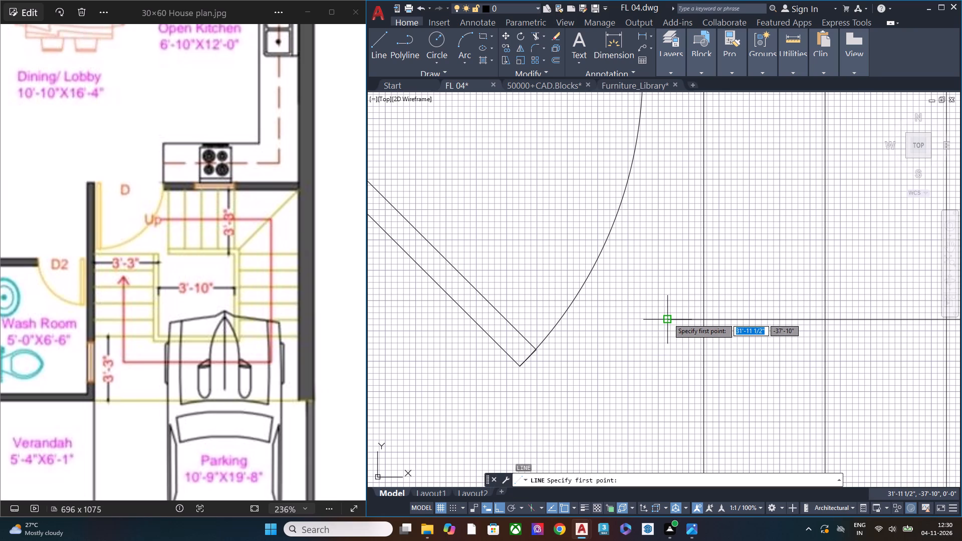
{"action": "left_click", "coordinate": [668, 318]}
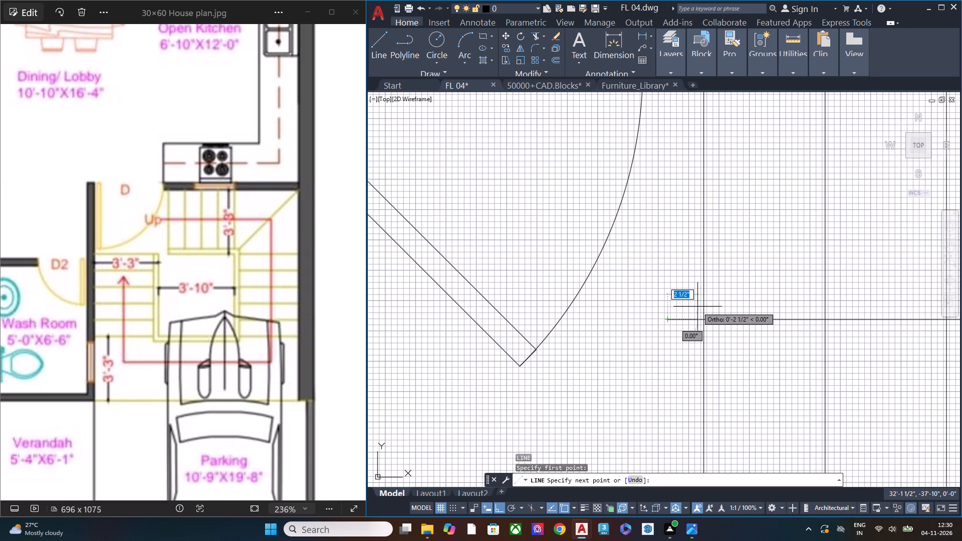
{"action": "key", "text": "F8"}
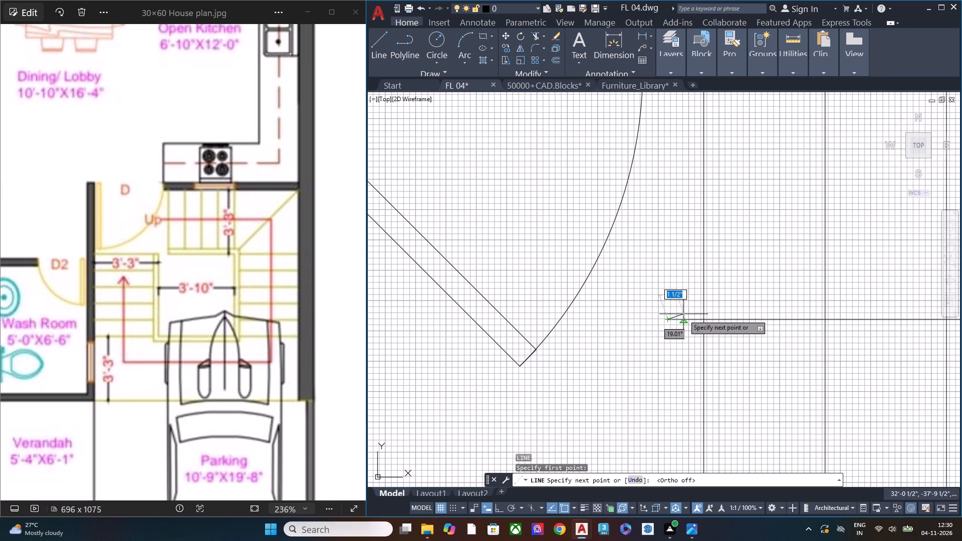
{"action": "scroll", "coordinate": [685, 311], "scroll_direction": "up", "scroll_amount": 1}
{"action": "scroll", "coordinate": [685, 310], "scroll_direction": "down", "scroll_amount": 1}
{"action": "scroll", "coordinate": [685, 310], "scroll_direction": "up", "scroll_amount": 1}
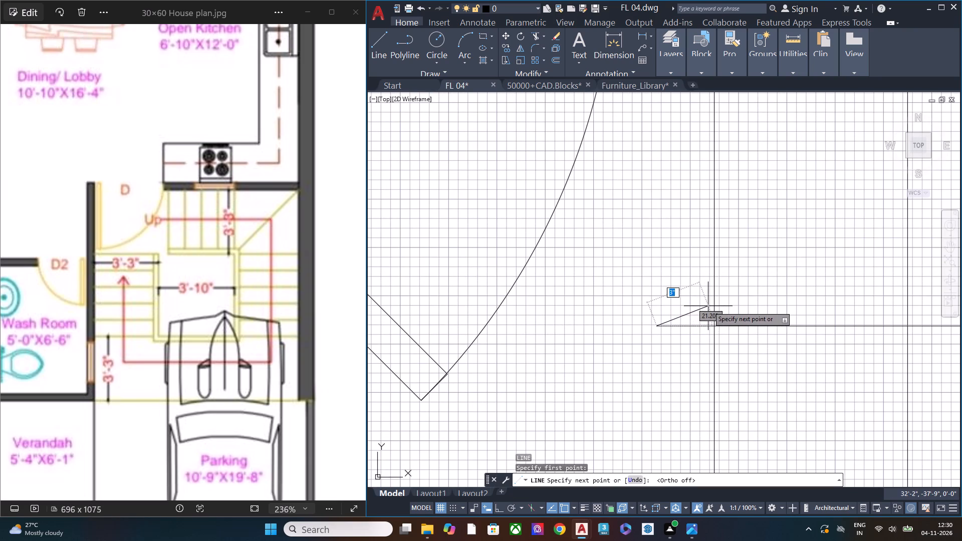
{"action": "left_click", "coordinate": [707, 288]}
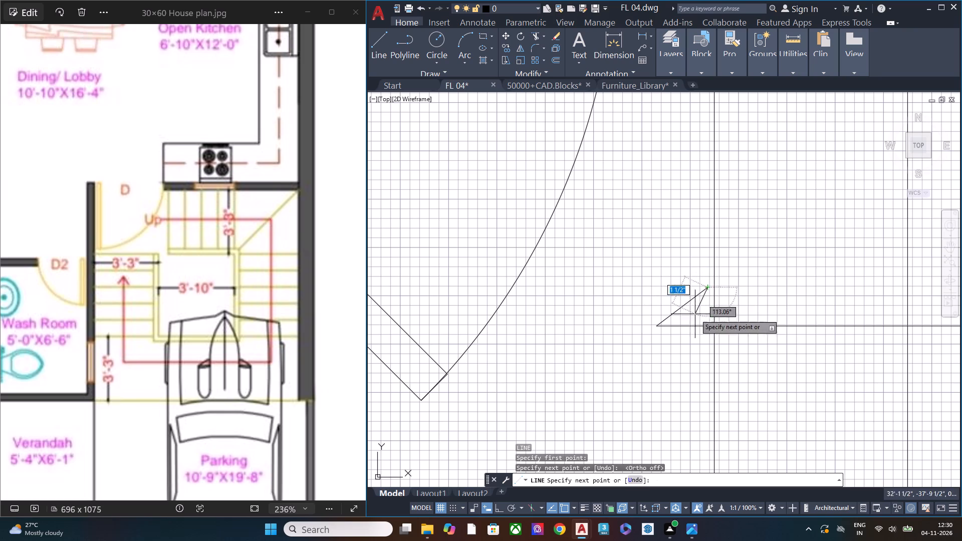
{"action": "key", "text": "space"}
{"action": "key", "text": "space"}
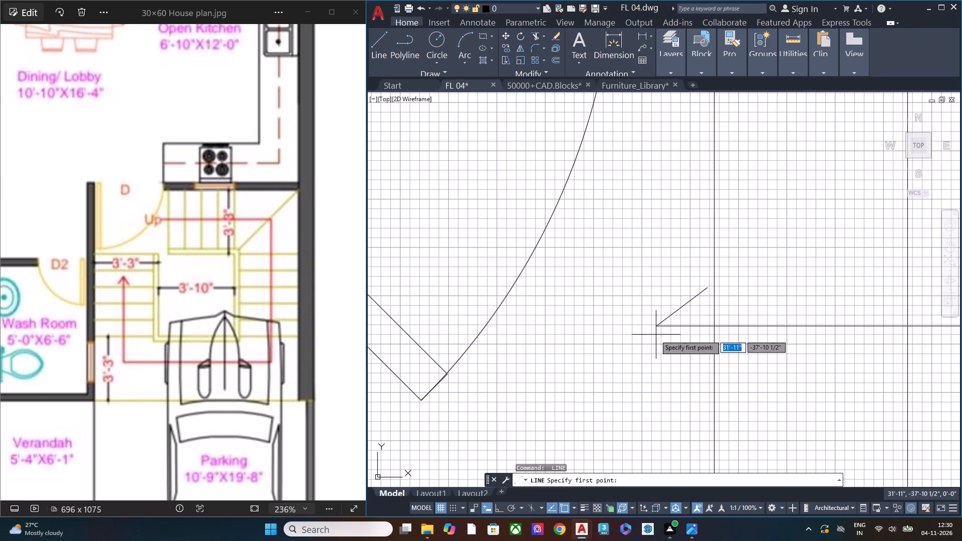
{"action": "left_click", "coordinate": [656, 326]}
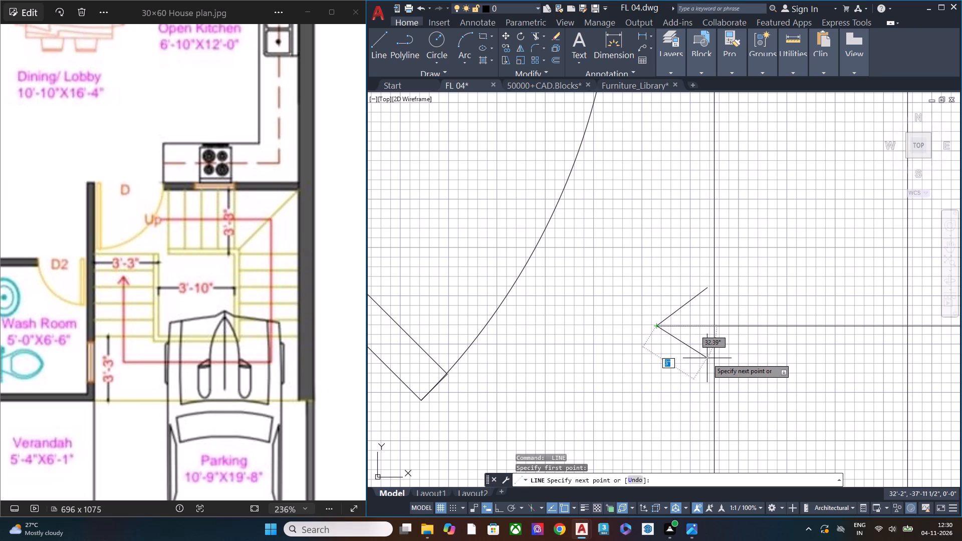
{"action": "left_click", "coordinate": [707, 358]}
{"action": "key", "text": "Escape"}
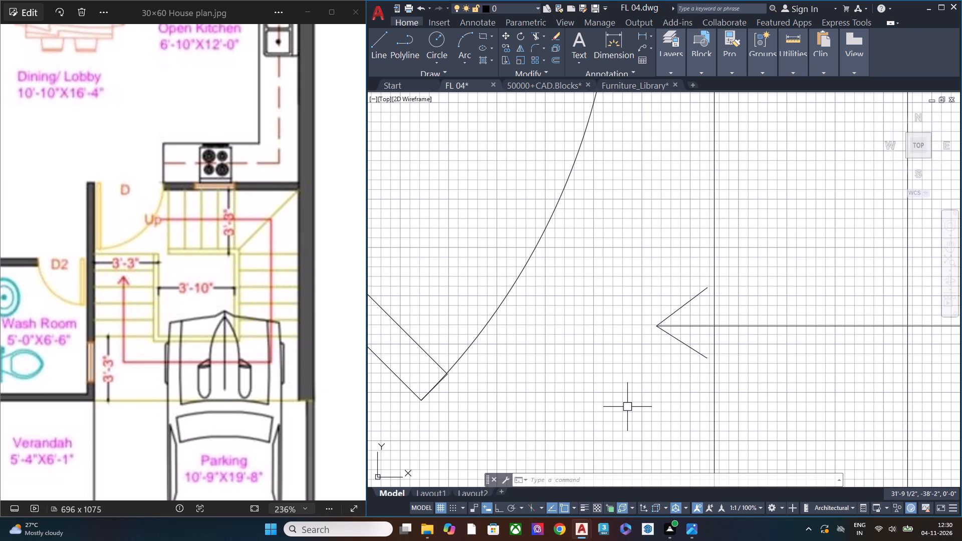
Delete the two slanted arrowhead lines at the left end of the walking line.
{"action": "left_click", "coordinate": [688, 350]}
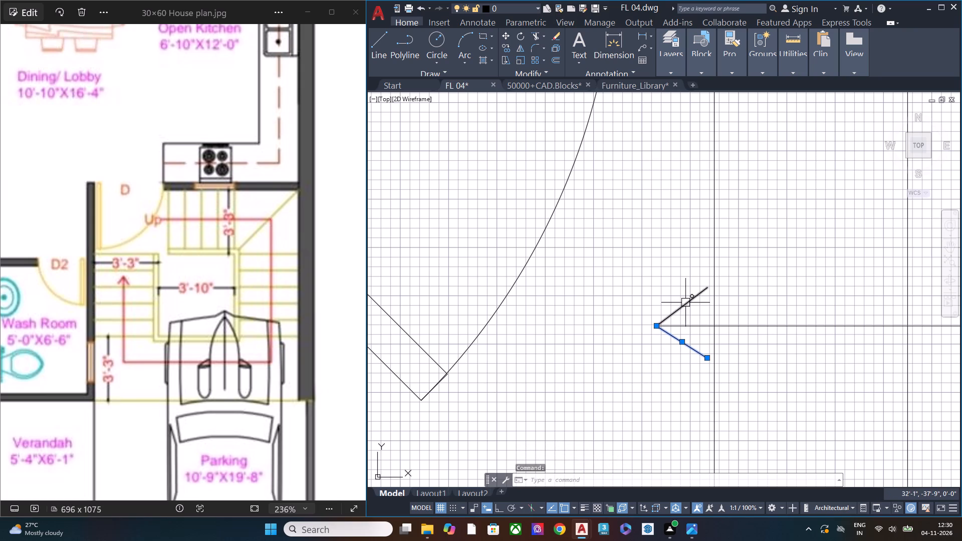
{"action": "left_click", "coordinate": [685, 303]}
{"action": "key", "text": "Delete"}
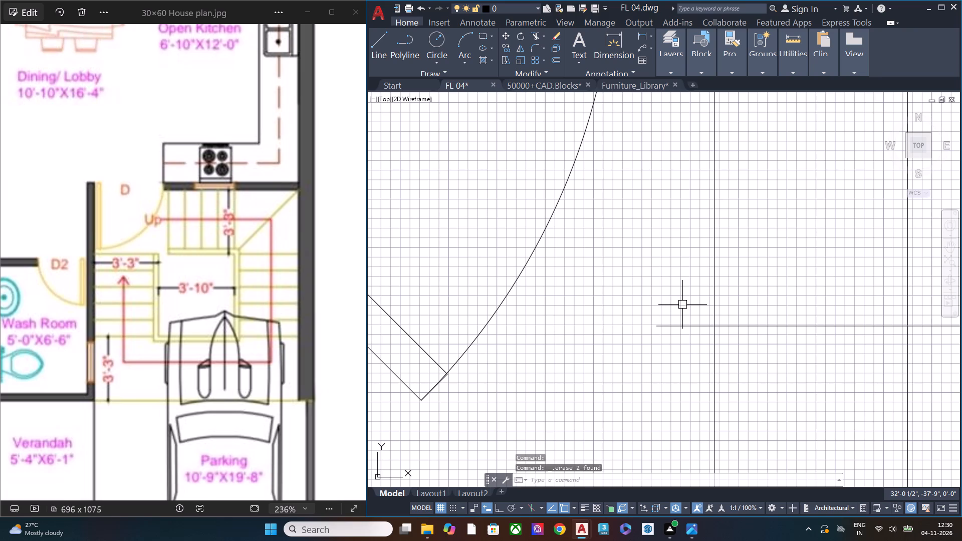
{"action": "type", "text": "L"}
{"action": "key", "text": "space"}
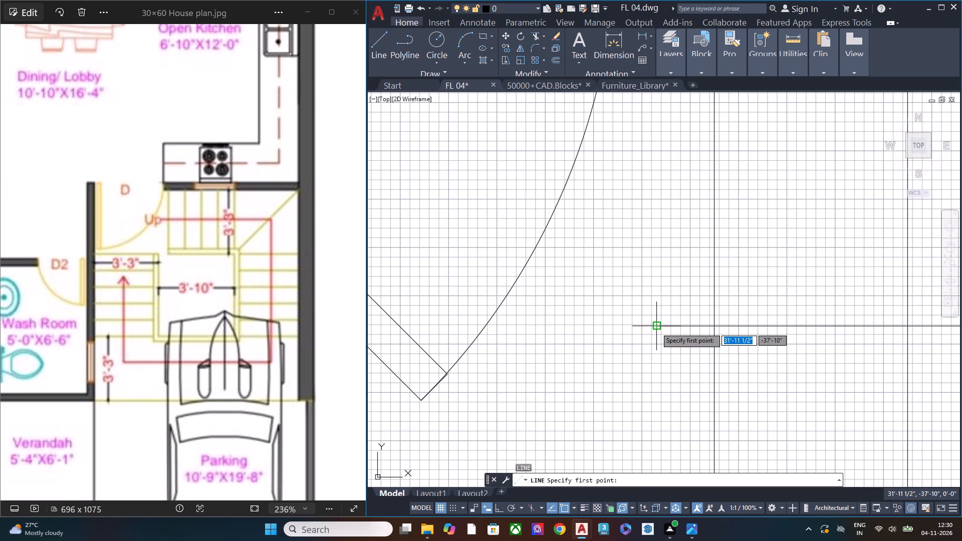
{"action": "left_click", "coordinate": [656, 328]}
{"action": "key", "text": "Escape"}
Stretch the left end of the horizontal walking line about 2" farther left, away from the upper flight.
{"action": "left_click", "coordinate": [669, 328]}
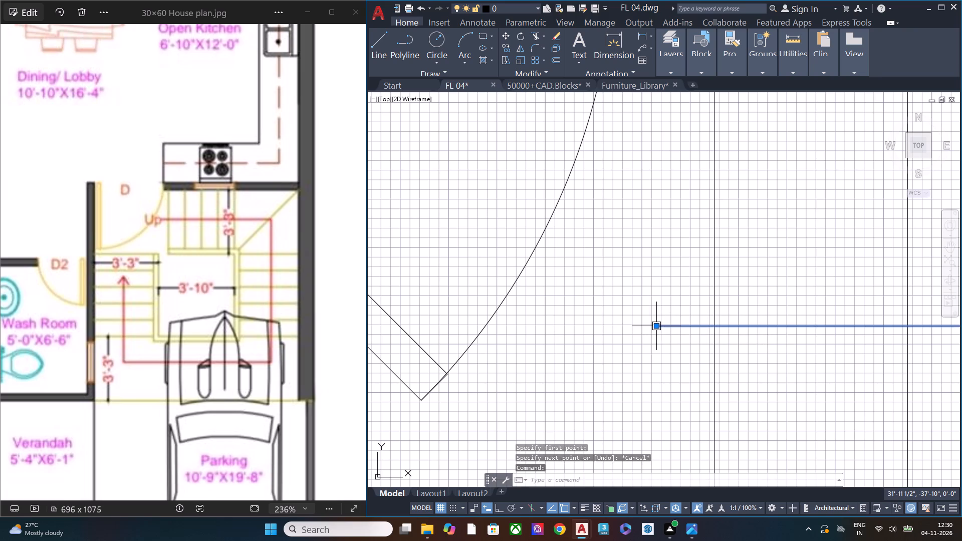
{"action": "left_click", "coordinate": [656, 325]}
{"action": "left_click", "coordinate": [617, 325]}
Draw an arrowhead of two slanted lines about 4 1/2" long at the left end of the horizontal walking line.
{"action": "key", "text": "space"}
{"action": "scroll", "coordinate": [649, 346], "scroll_direction": "down", "scroll_amount": 1}
{"action": "scroll", "coordinate": [649, 346], "scroll_direction": "up", "scroll_amount": 1}
{"action": "scroll", "coordinate": [649, 346], "scroll_direction": "down", "scroll_amount": 1}
{"action": "scroll", "coordinate": [649, 345], "scroll_direction": "up", "scroll_amount": 5}
{"action": "scroll", "coordinate": [649, 345], "scroll_direction": "down", "scroll_amount": 3}
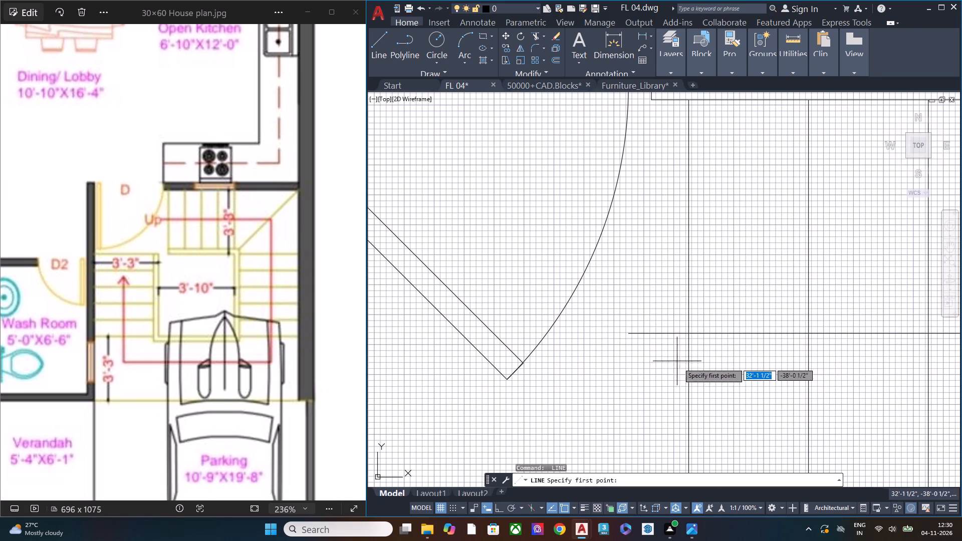
{"action": "scroll", "coordinate": [622, 311], "scroll_direction": "down", "scroll_amount": 3}
{"action": "middle_click_drag", "start_coordinate": [670, 373], "coordinate": [619, 352]}
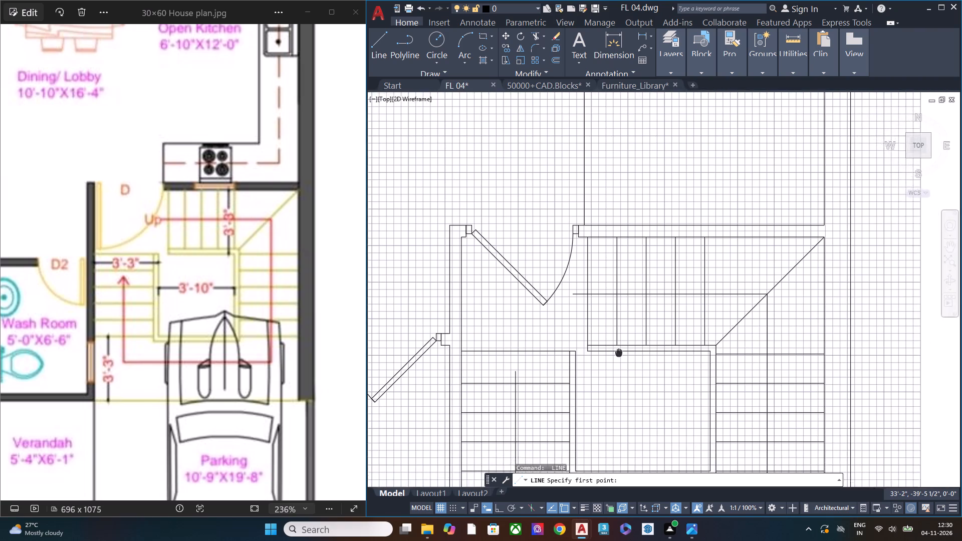
{"action": "middle_click_drag", "start_coordinate": [619, 352], "coordinate": [601, 355]}
{"action": "scroll", "coordinate": [551, 264], "scroll_direction": "up", "scroll_amount": 3}
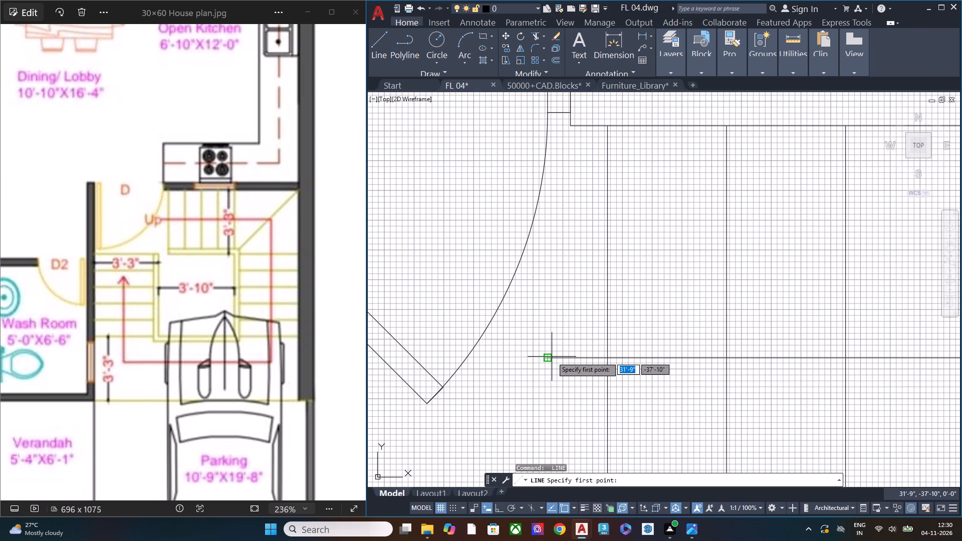
{"action": "left_click", "coordinate": [547, 358]}
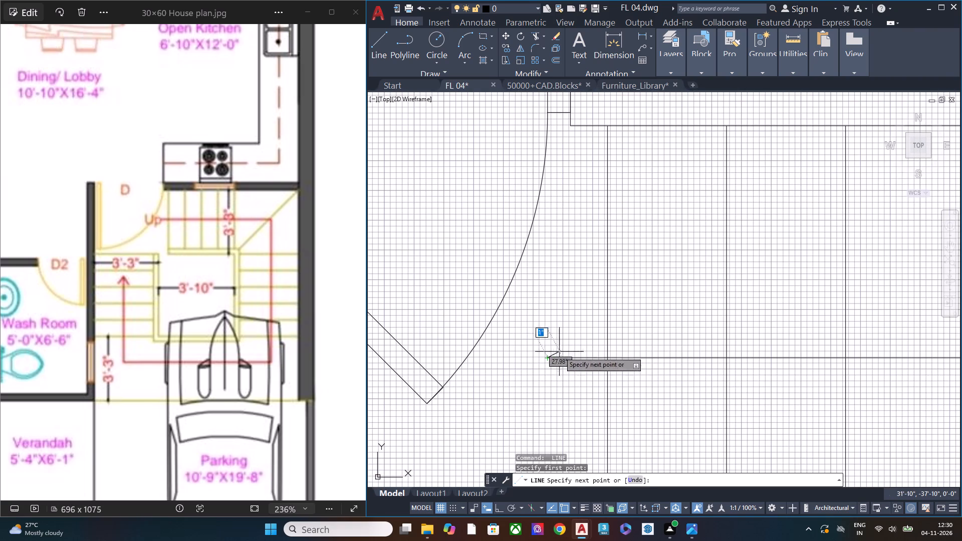
{"action": "left_click", "coordinate": [595, 337]}
{"action": "key", "text": "space"}
{"action": "key", "text": "space"}
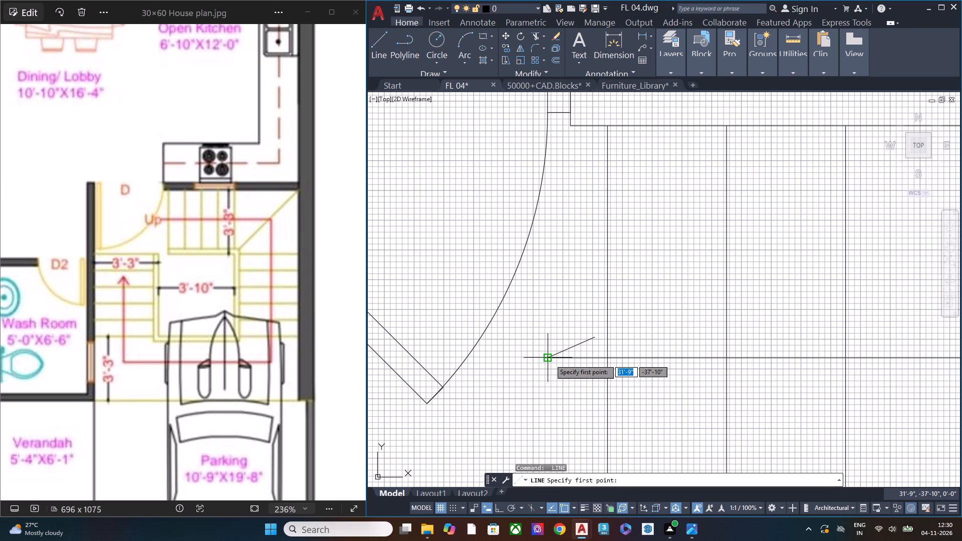
{"action": "left_click", "coordinate": [549, 359]}
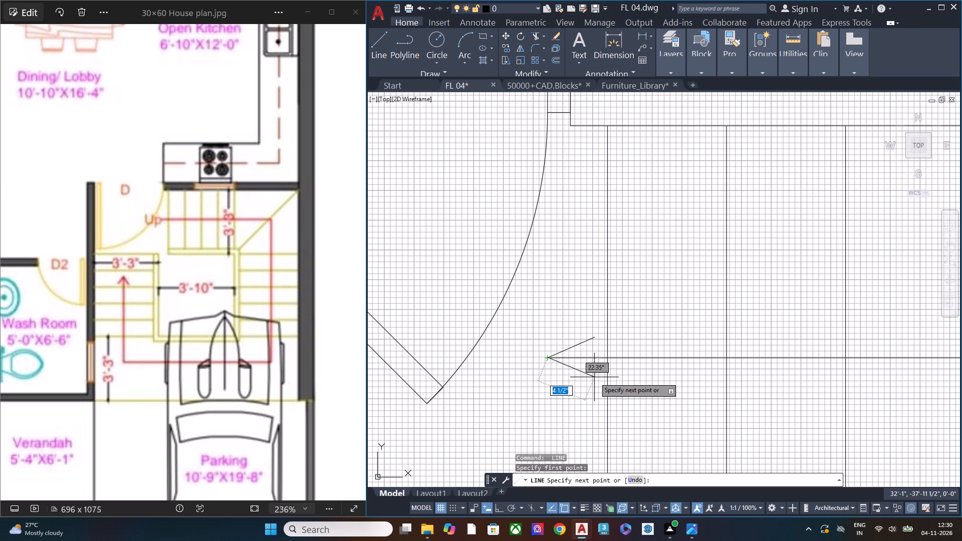
{"action": "left_click", "coordinate": [594, 377]}
{"action": "key", "text": "Escape"}
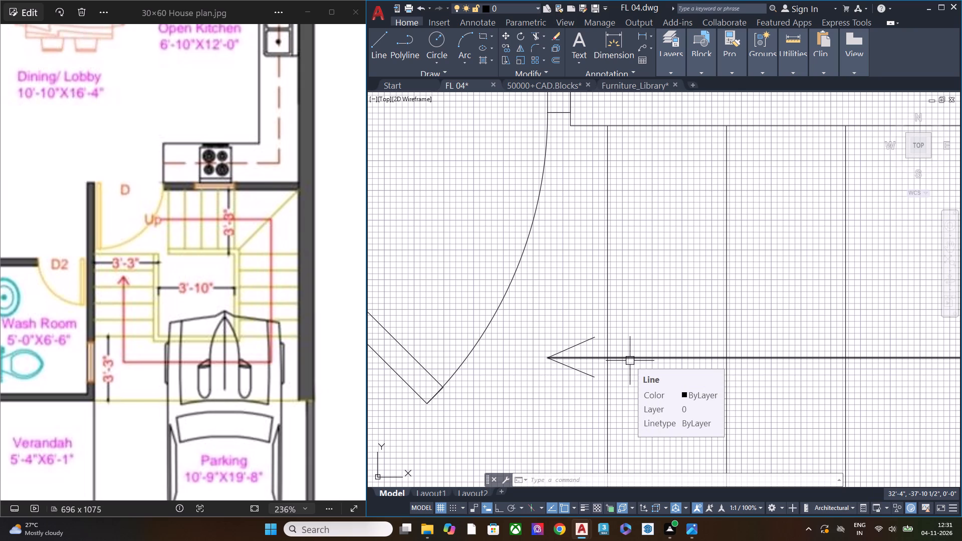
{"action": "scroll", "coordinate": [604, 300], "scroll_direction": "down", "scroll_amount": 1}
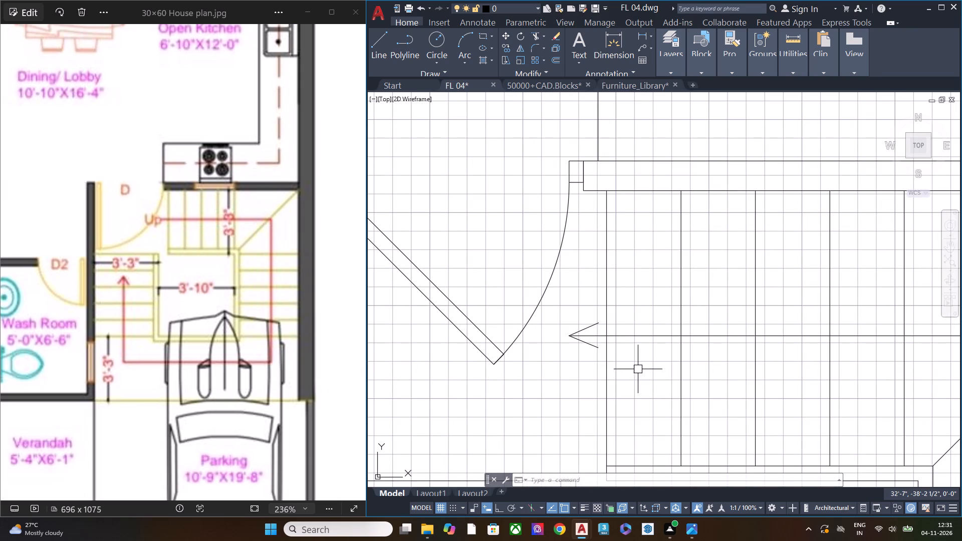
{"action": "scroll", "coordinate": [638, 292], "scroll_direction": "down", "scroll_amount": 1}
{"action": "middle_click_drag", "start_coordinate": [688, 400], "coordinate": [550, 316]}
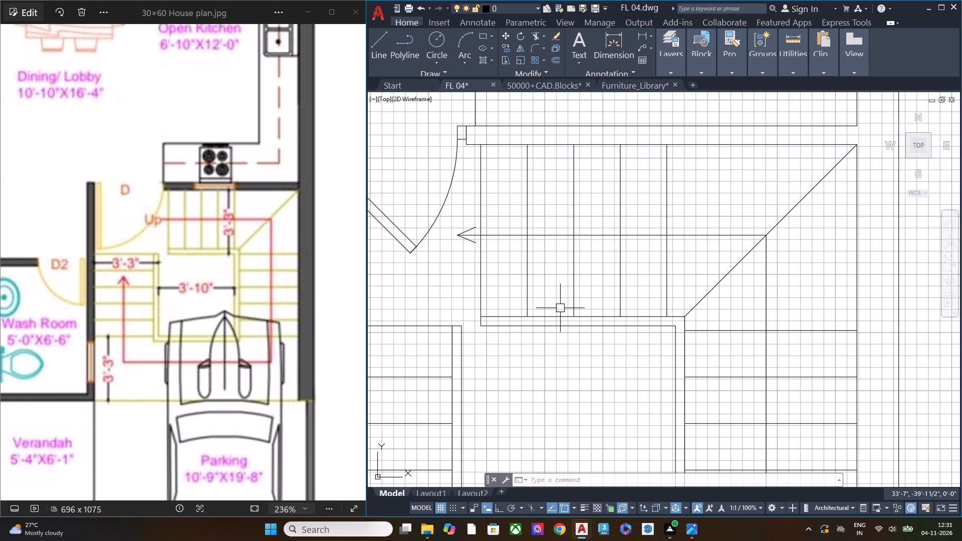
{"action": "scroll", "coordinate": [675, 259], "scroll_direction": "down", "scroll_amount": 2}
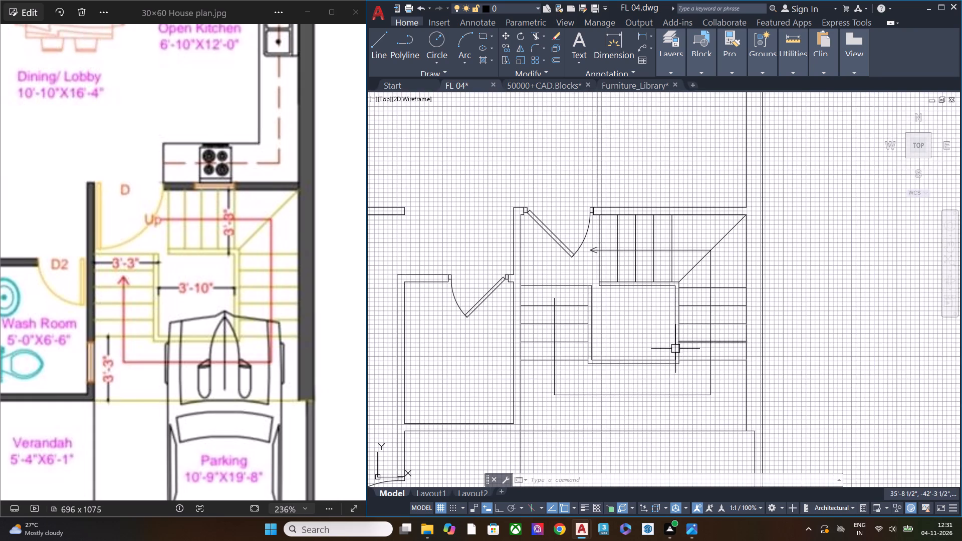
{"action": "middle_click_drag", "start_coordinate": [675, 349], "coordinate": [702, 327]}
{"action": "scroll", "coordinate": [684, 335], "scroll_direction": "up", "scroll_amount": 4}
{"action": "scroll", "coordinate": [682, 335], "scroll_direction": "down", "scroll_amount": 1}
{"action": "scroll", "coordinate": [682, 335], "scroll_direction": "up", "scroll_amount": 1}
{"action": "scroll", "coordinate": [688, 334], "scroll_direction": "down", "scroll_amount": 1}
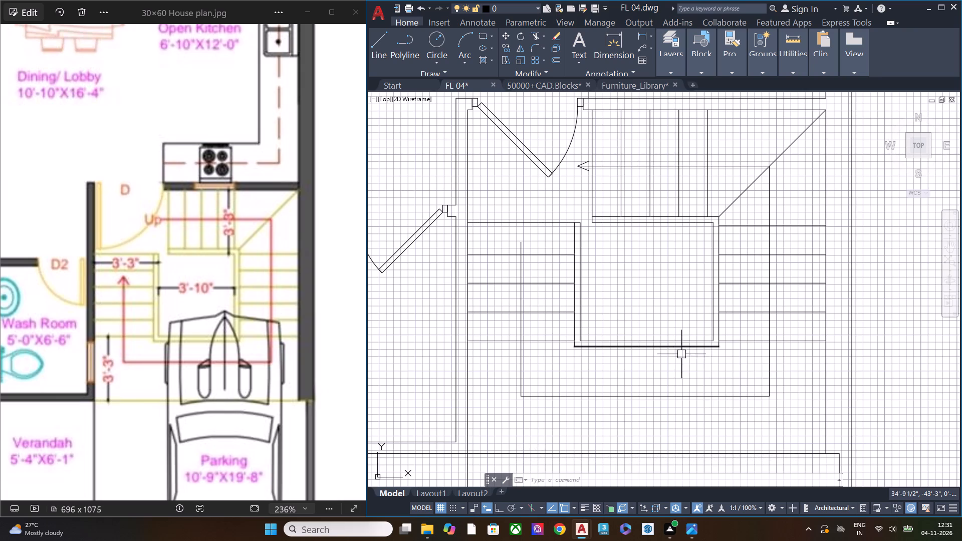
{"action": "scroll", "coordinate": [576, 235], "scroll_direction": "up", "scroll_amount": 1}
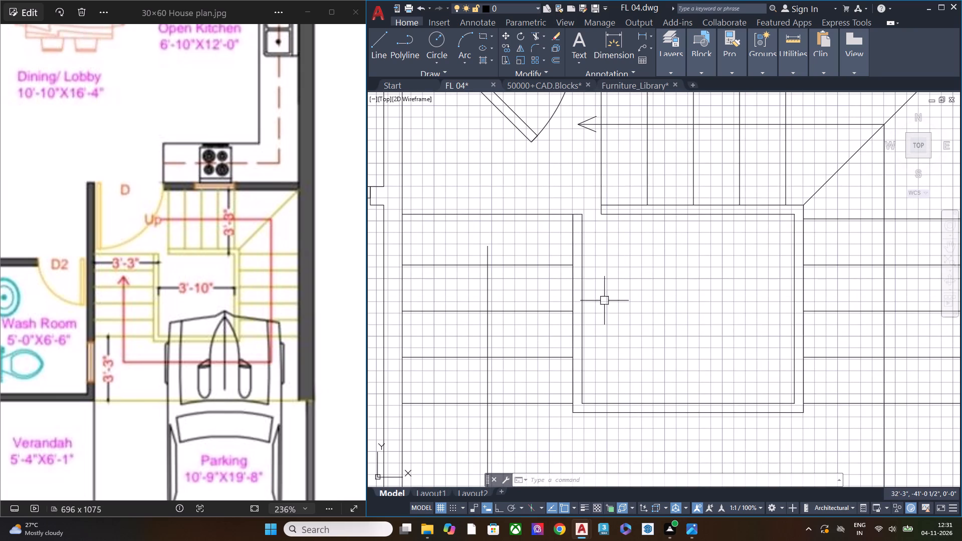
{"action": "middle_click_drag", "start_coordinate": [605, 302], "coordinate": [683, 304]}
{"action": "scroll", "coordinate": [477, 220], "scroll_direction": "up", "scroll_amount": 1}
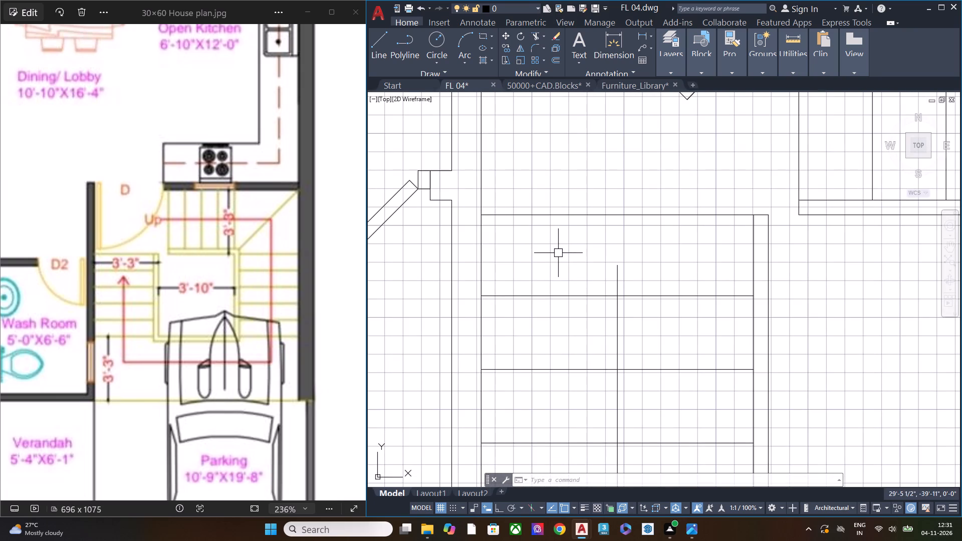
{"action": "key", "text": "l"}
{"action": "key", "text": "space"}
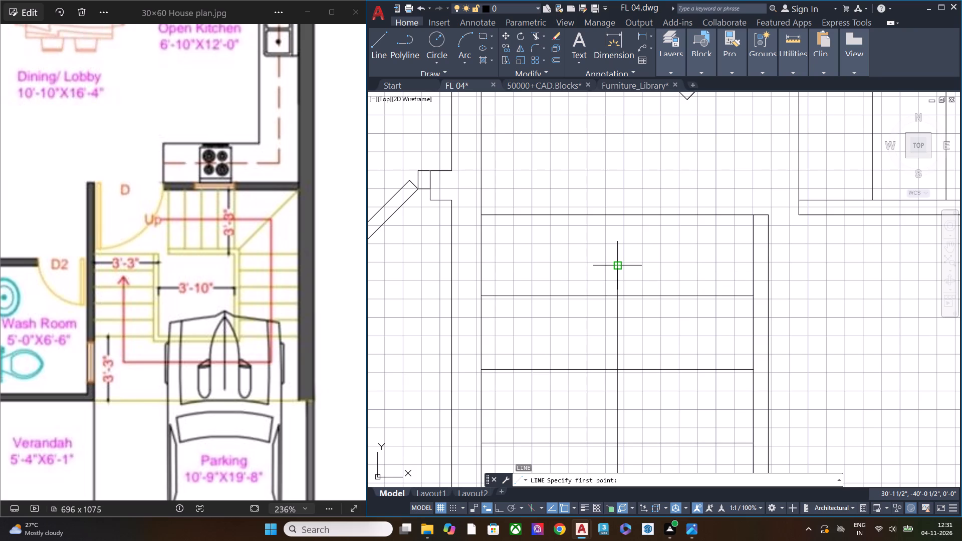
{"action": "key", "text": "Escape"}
Measure the depth of the top tread in the stair's left flight.
{"action": "scroll", "coordinate": [661, 325], "scroll_direction": "down", "scroll_amount": 2}
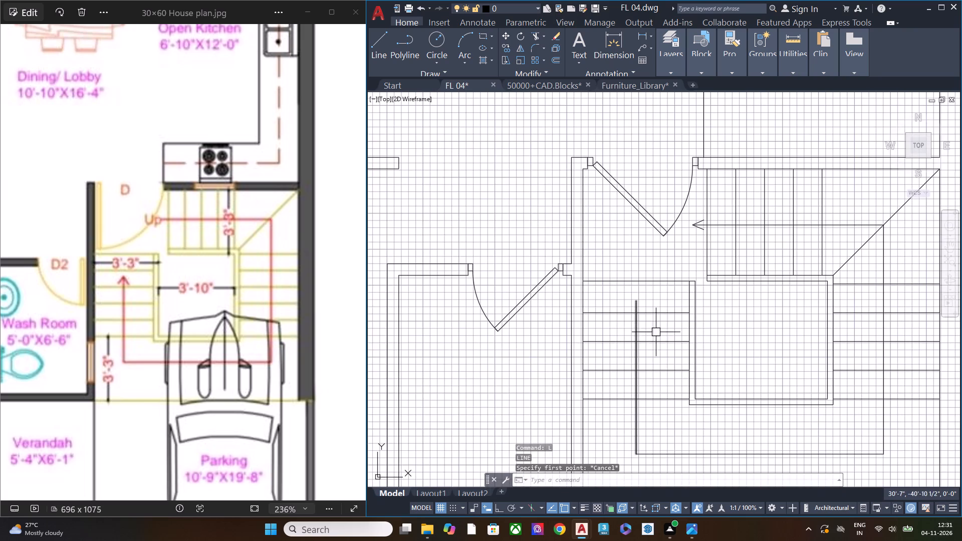
{"action": "middle_click_drag", "start_coordinate": [671, 347], "coordinate": [609, 349]}
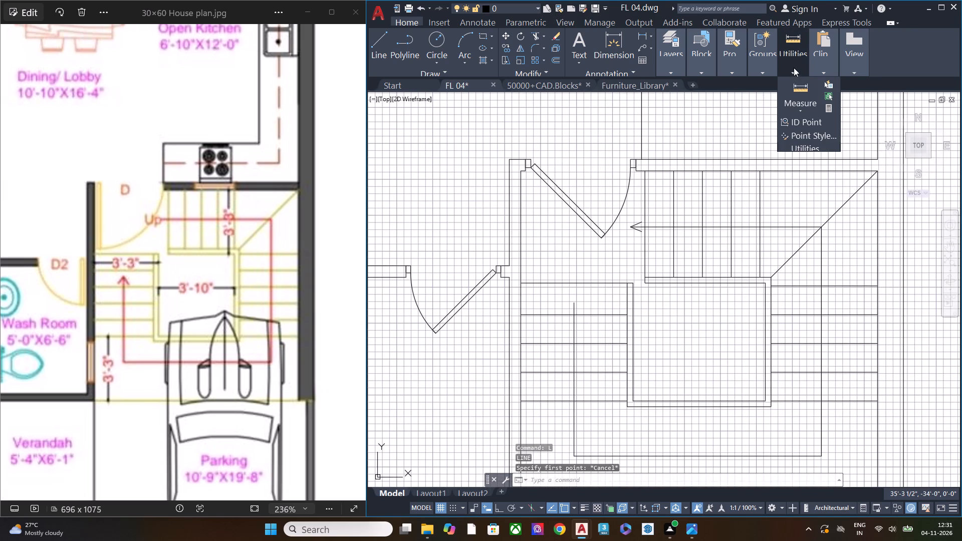
{"action": "left_click", "coordinate": [804, 102]}
{"action": "left_click", "coordinate": [823, 148]}
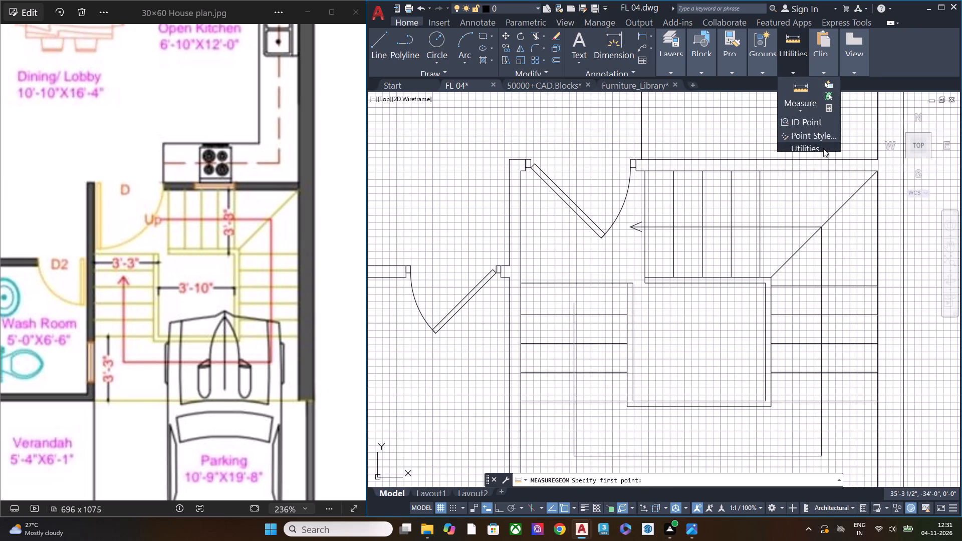
{"action": "scroll", "coordinate": [620, 321], "scroll_direction": "down", "scroll_amount": 1}
{"action": "scroll", "coordinate": [620, 321], "scroll_direction": "up", "scroll_amount": 4}
{"action": "scroll", "coordinate": [620, 321], "scroll_direction": "down", "scroll_amount": 1}
{"action": "scroll", "coordinate": [620, 321], "scroll_direction": "up", "scroll_amount": 1}
{"action": "left_click", "coordinate": [630, 313]}
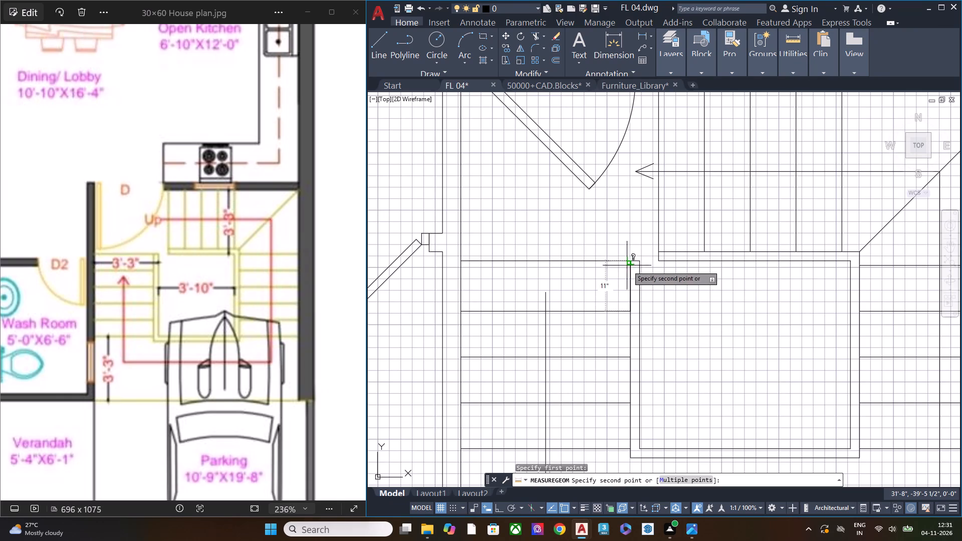
{"action": "key", "text": "1"}
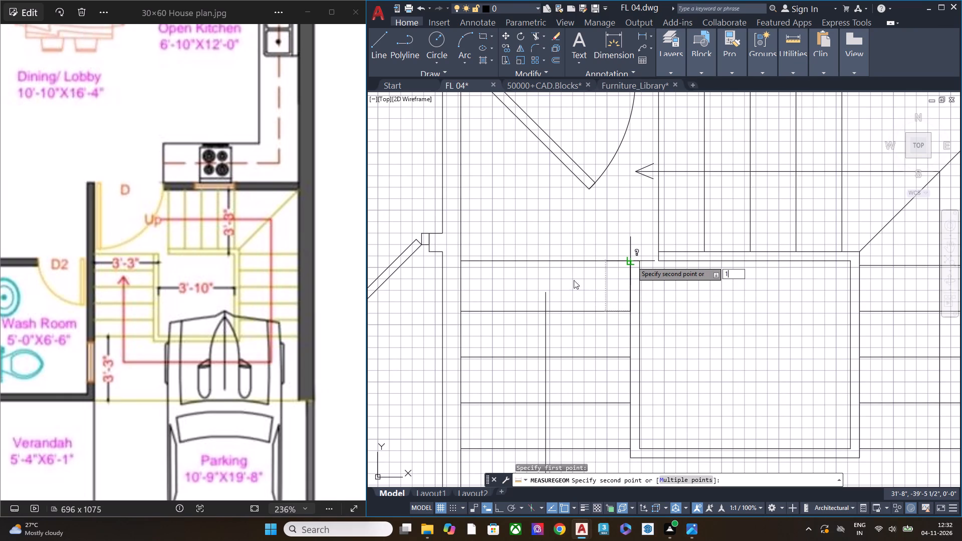
{"action": "key", "text": "Escape"}
Draw an arrowhead of two slanted lines about 3 1/2" long at the top end of the left flight's vertical walking line.
{"action": "middle_click_drag", "start_coordinate": [537, 294], "coordinate": [549, 294]}
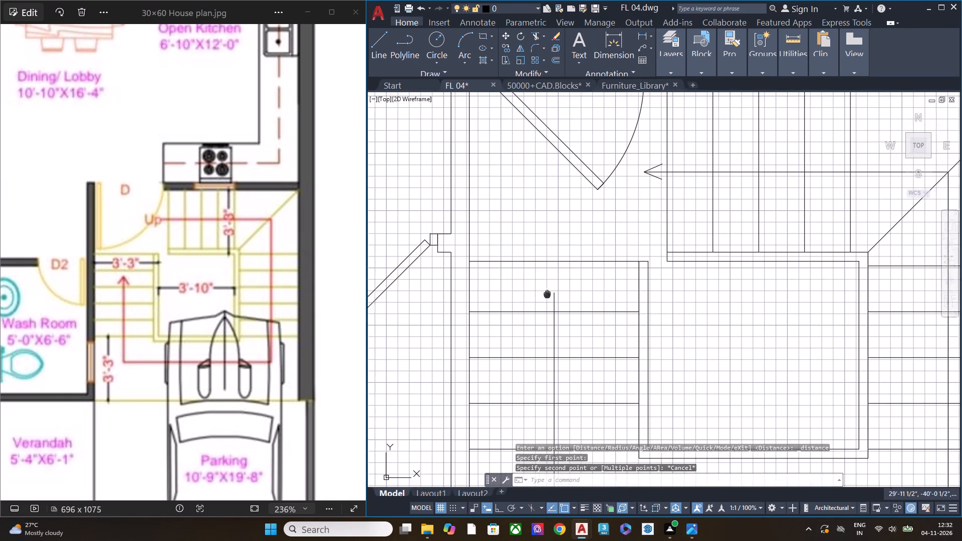
{"action": "middle_click_drag", "start_coordinate": [549, 294], "coordinate": [619, 301]}
{"action": "scroll", "coordinate": [612, 302], "scroll_direction": "up", "scroll_amount": 1}
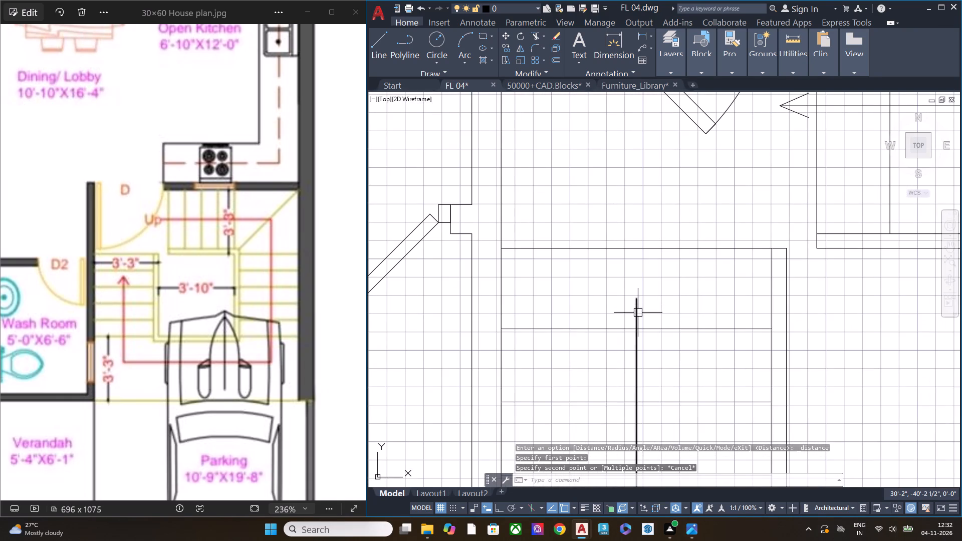
{"action": "type", "text": "L"}
{"action": "key", "text": "space"}
{"action": "left_click", "coordinate": [634, 297]}
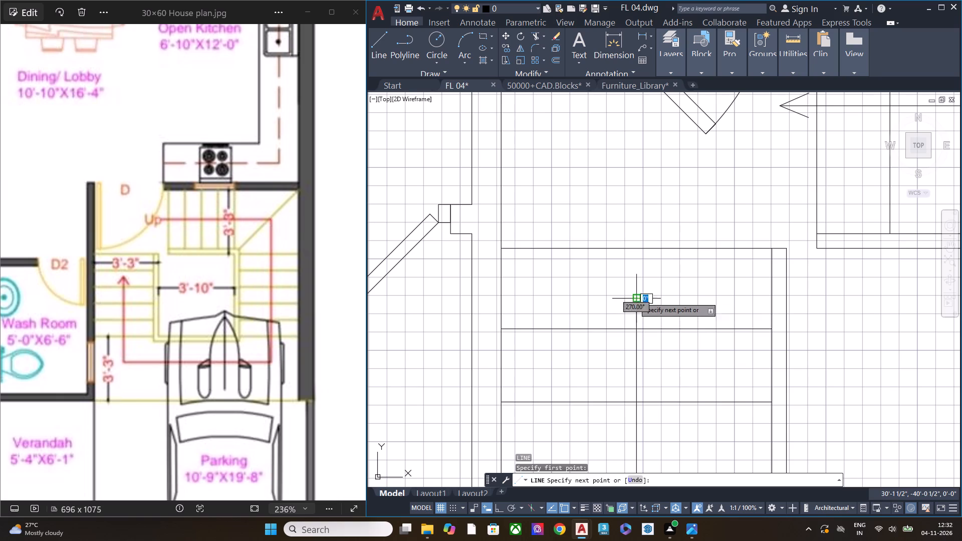
{"action": "left_click", "coordinate": [623, 320]}
{"action": "key", "text": "space"}
{"action": "key", "text": "space"}
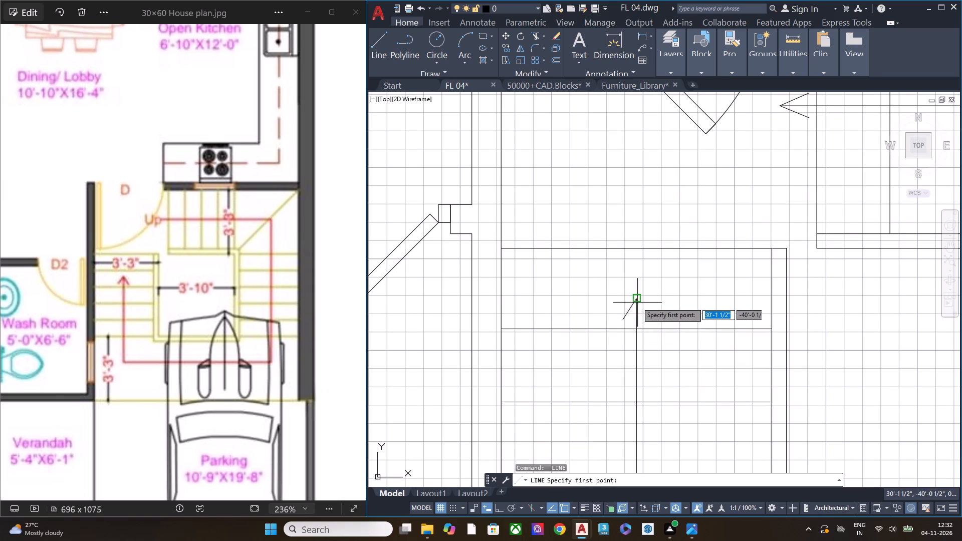
{"action": "left_click", "coordinate": [636, 302]}
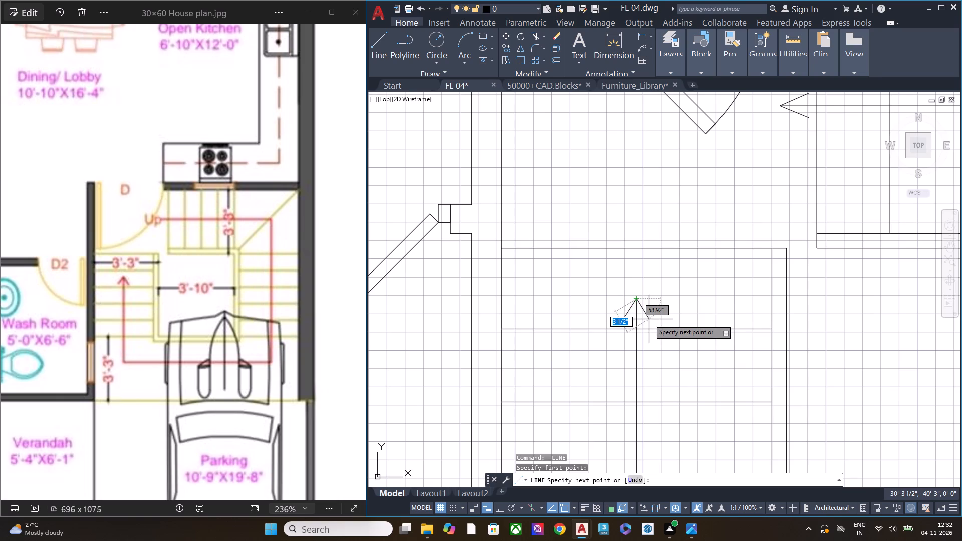
{"action": "left_click", "coordinate": [649, 320]}
{"action": "key", "text": "space"}
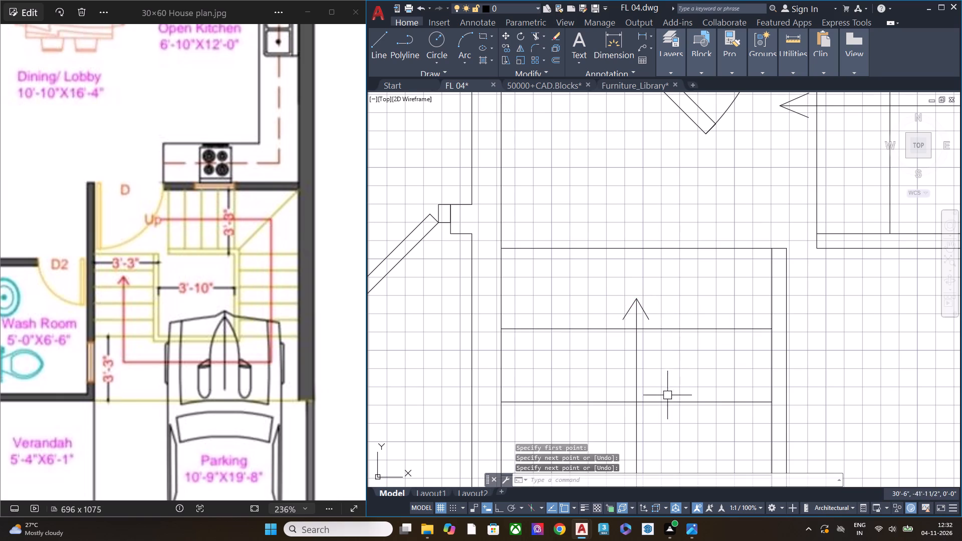
Save the drawing.
{"action": "middle_click_drag", "start_coordinate": [665, 398], "coordinate": [501, 385]}
{"action": "key", "text": "Escape"}
{"action": "key", "text": "ctrl+s"}
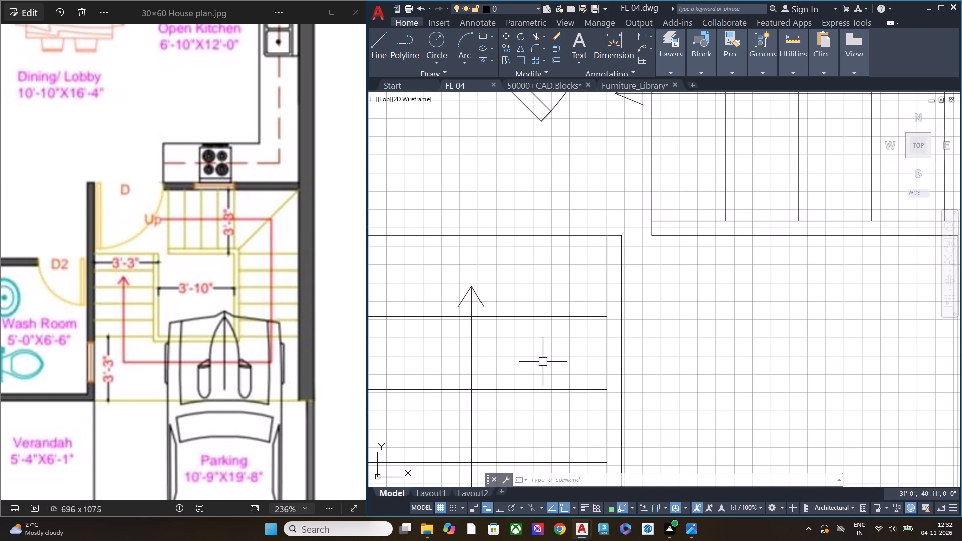
{"action": "scroll", "coordinate": [527, 253], "scroll_direction": "down", "scroll_amount": 1}
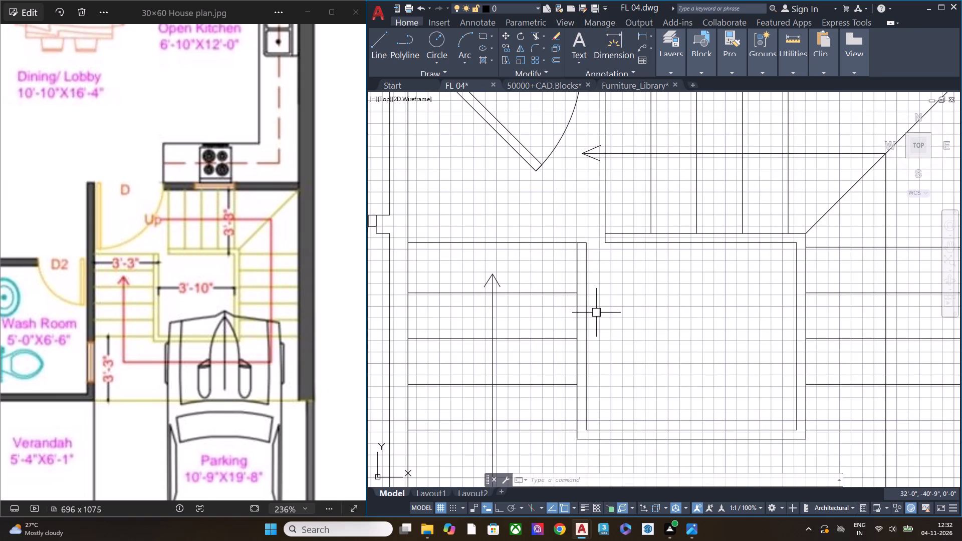
{"action": "middle_click_drag", "start_coordinate": [597, 313], "coordinate": [508, 414]}
{"action": "scroll", "coordinate": [563, 266], "scroll_direction": "down", "scroll_amount": 3}
{"action": "key", "text": "ctrl+s"}
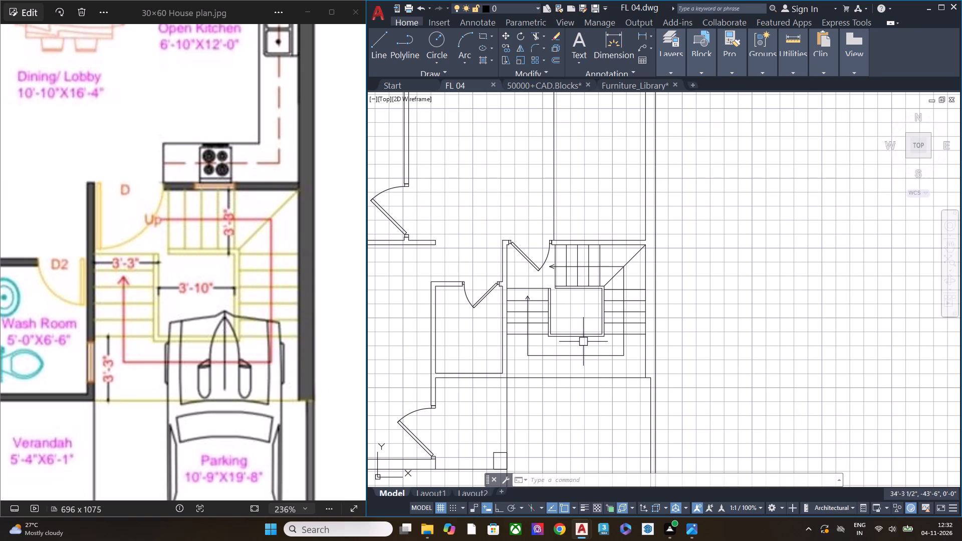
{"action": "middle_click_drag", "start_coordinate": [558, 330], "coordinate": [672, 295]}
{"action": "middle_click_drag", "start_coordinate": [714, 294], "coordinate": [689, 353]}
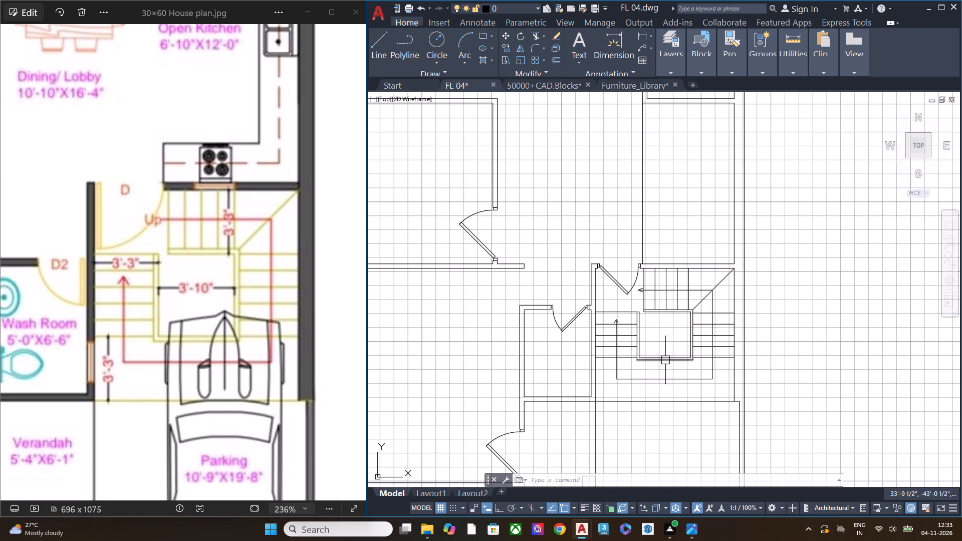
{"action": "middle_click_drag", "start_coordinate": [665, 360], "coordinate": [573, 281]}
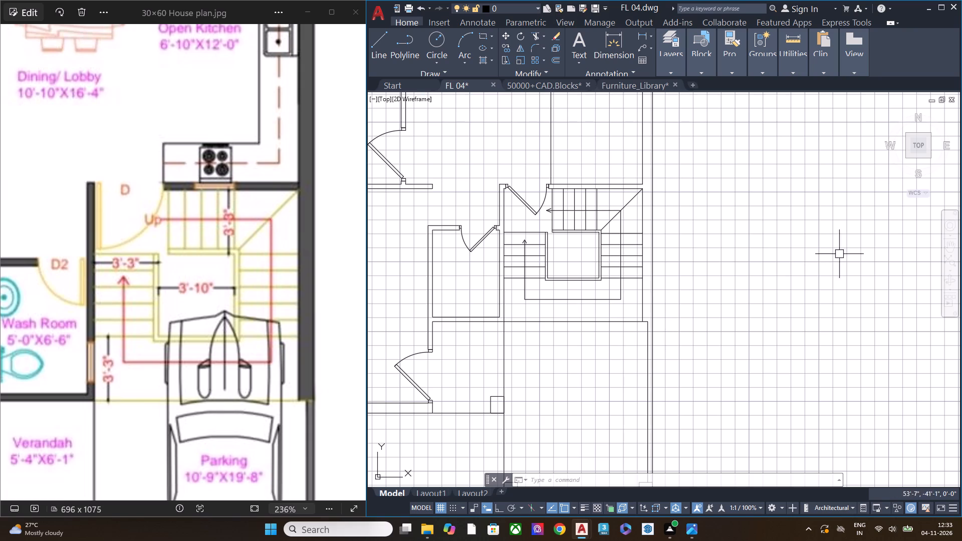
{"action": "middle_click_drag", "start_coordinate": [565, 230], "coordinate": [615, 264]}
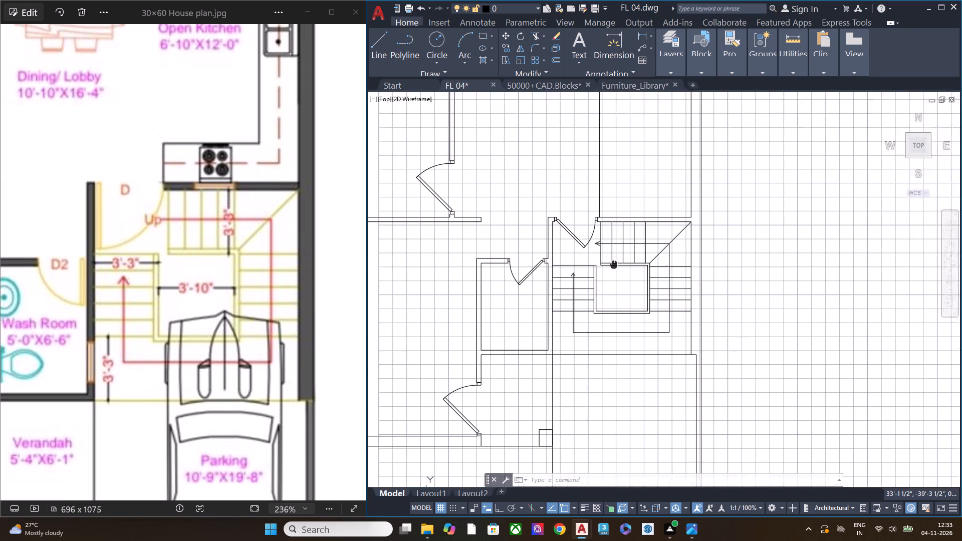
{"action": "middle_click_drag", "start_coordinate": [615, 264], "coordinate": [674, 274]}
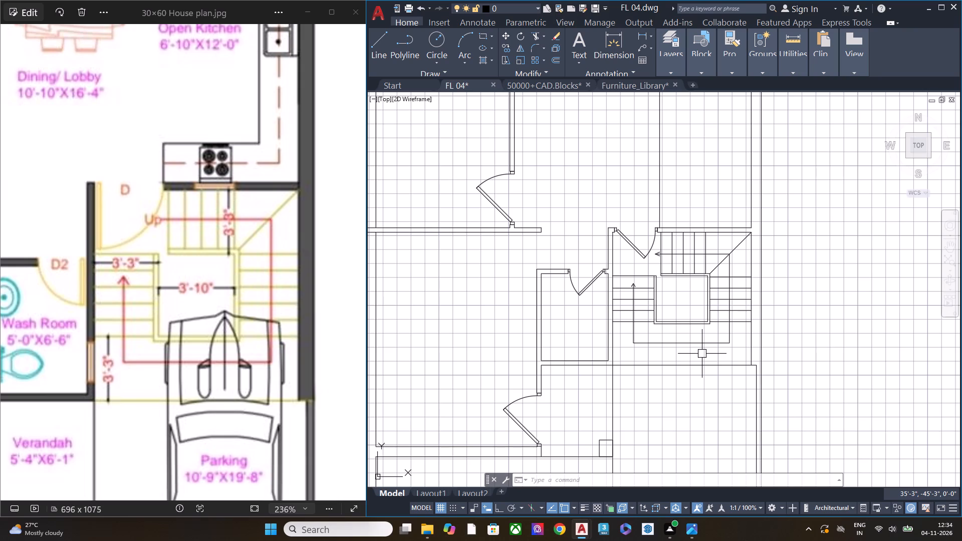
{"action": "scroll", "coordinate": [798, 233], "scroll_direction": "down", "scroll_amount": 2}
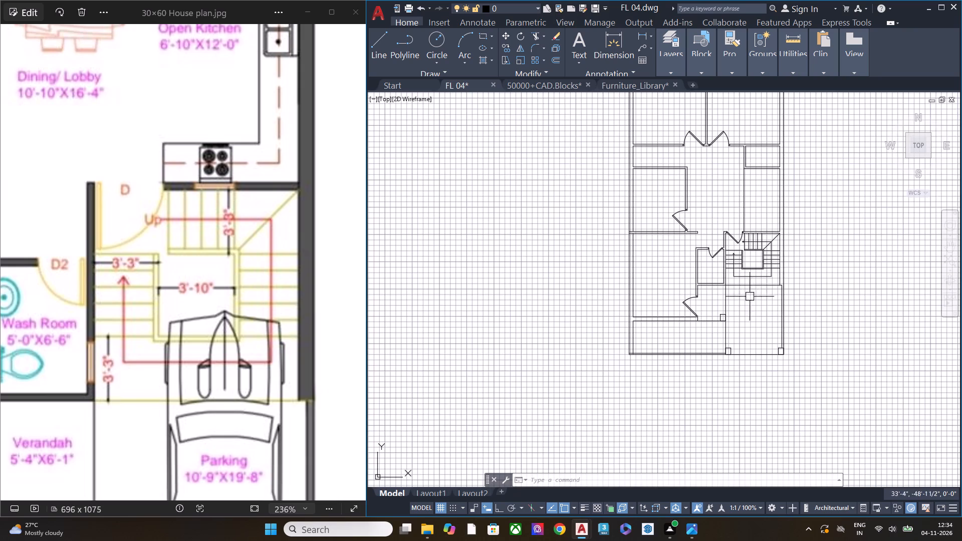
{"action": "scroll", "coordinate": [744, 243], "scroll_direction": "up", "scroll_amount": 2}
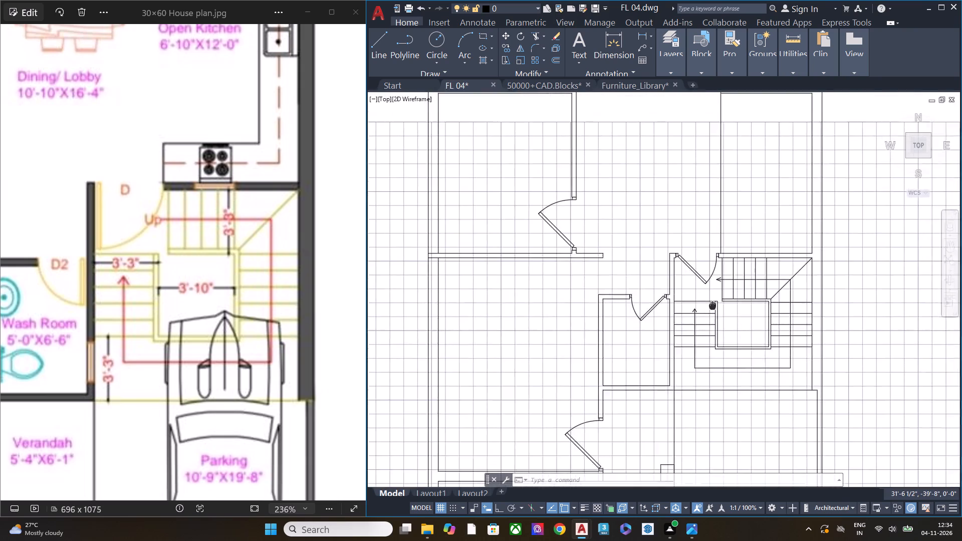
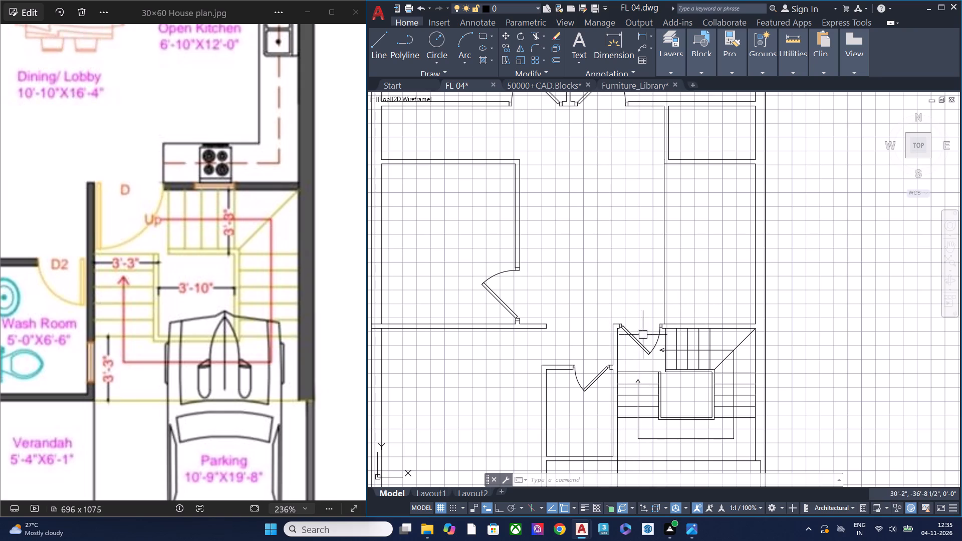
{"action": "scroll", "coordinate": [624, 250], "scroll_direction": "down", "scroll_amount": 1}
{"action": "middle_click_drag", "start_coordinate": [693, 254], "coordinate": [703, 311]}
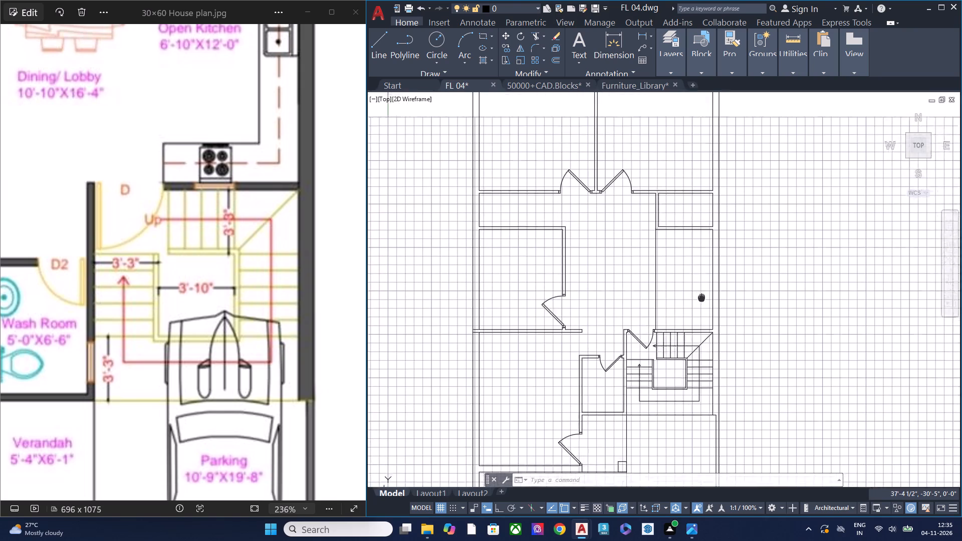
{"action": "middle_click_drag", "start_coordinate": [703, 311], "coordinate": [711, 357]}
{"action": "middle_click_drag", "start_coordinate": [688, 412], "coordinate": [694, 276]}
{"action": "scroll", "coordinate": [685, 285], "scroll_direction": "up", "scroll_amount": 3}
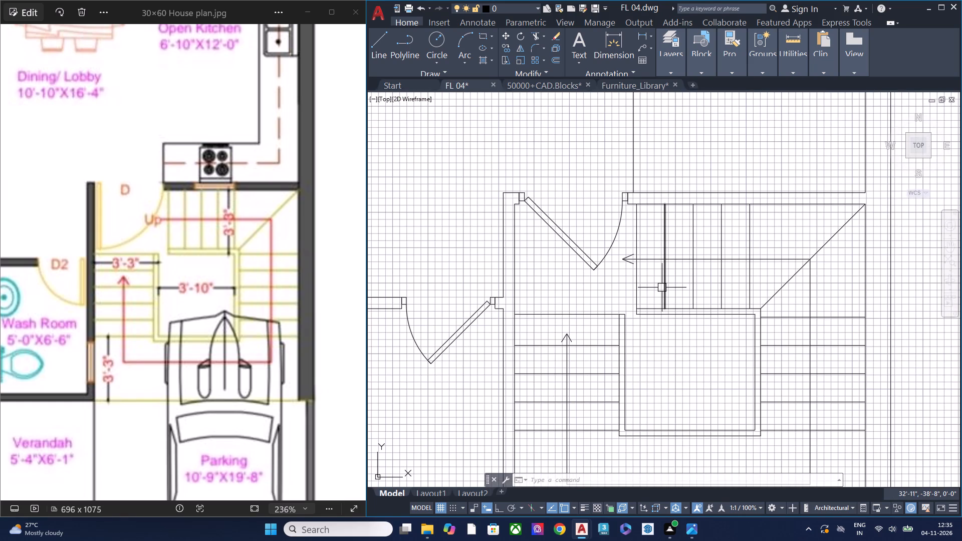
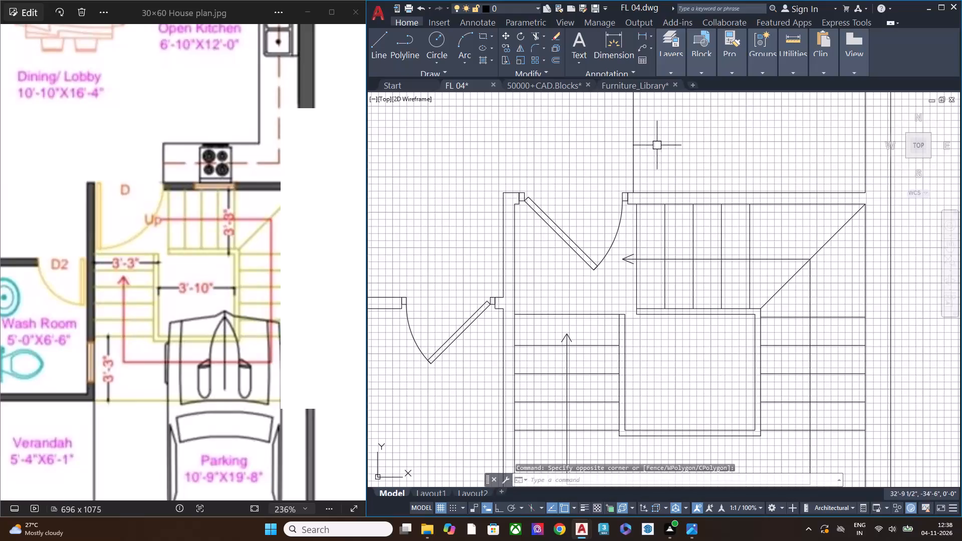
Compare the reference house plan with the drawn walls, doors and staircase, from the parking area up to the bedrooms.
{"action": "scroll", "coordinate": [111, 253], "scroll_direction": "down", "scroll_amount": 7}
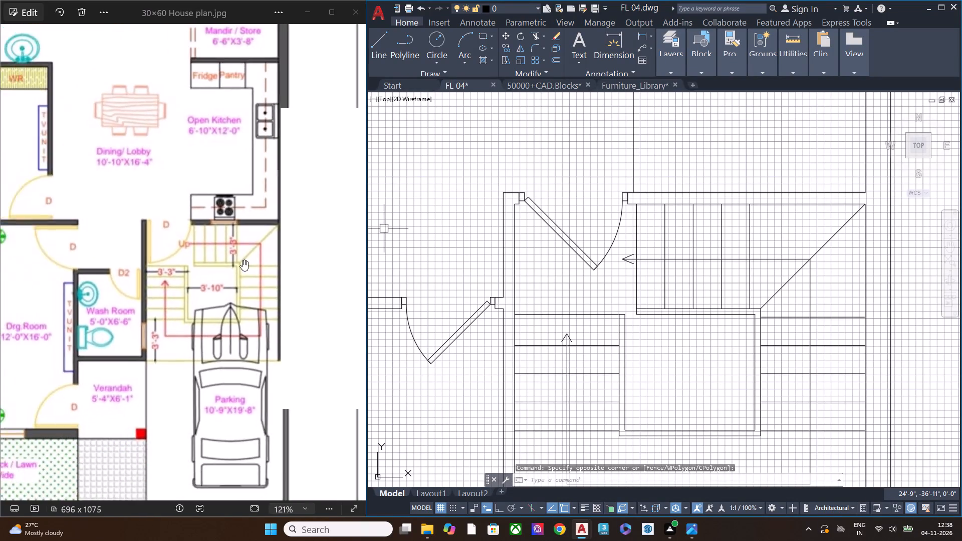
{"action": "scroll", "coordinate": [267, 260], "scroll_direction": "down", "scroll_amount": 3}
{"action": "left_click", "coordinate": [311, 68]}
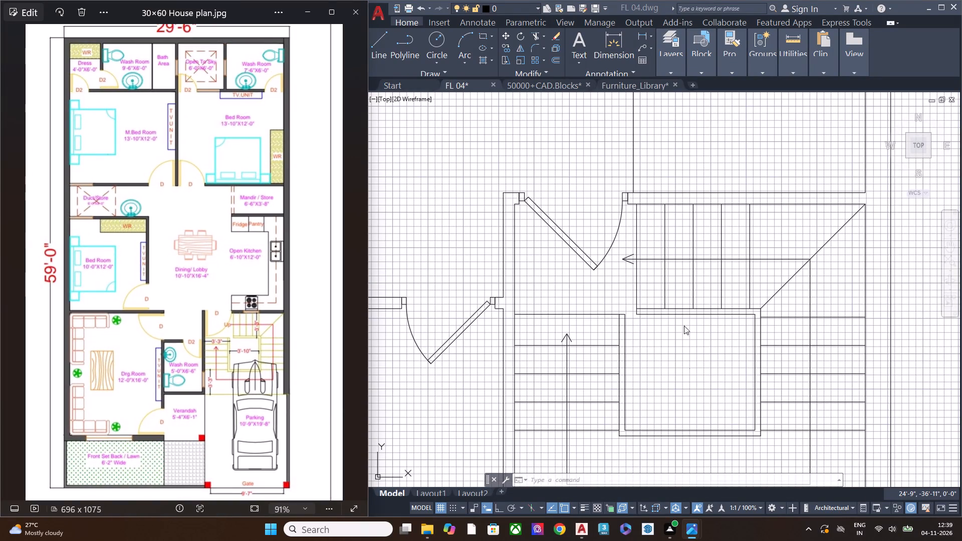
{"action": "middle_click_drag", "start_coordinate": [661, 426], "coordinate": [611, 377]}
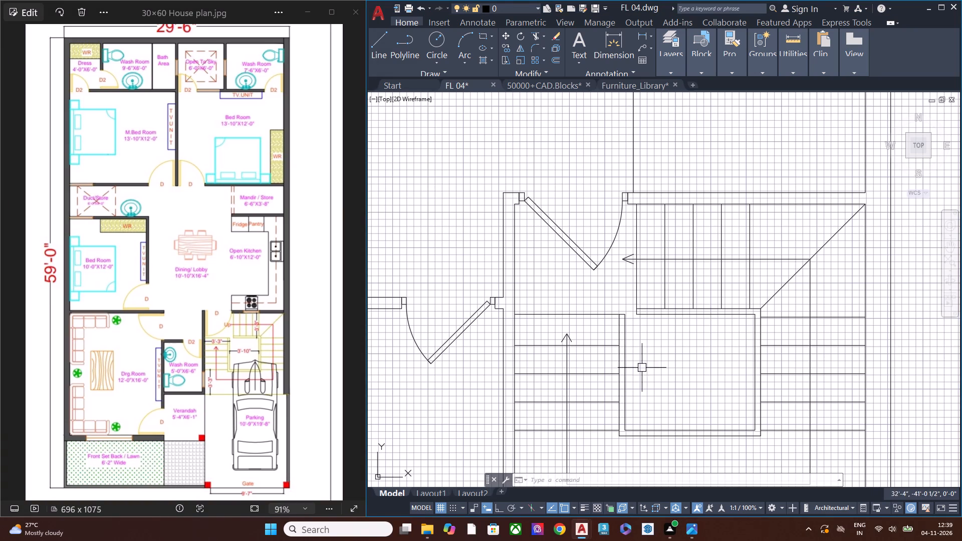
{"action": "scroll", "coordinate": [691, 272], "scroll_direction": "down", "scroll_amount": 2}
{"action": "middle_click_drag", "start_coordinate": [666, 367], "coordinate": [631, 285]}
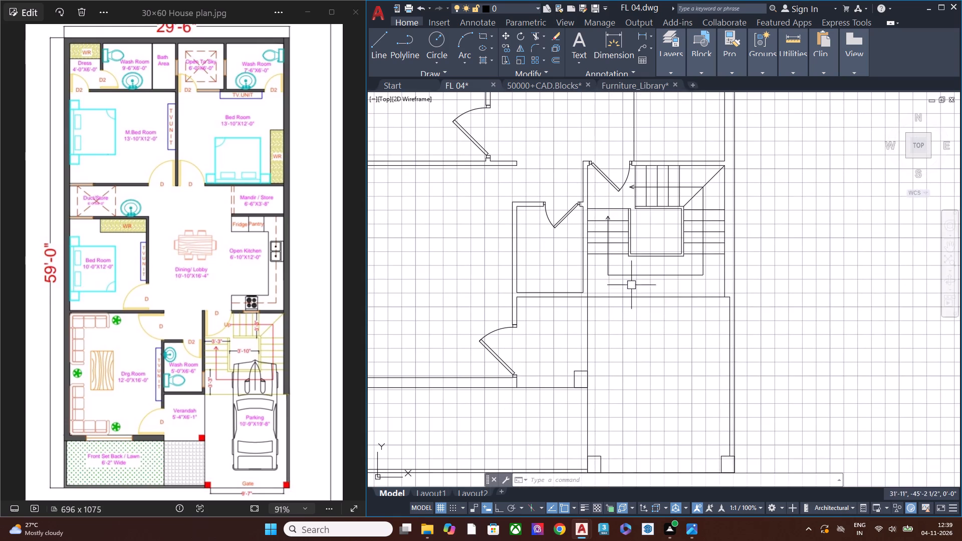
{"action": "middle_click_drag", "start_coordinate": [641, 369], "coordinate": [695, 302]}
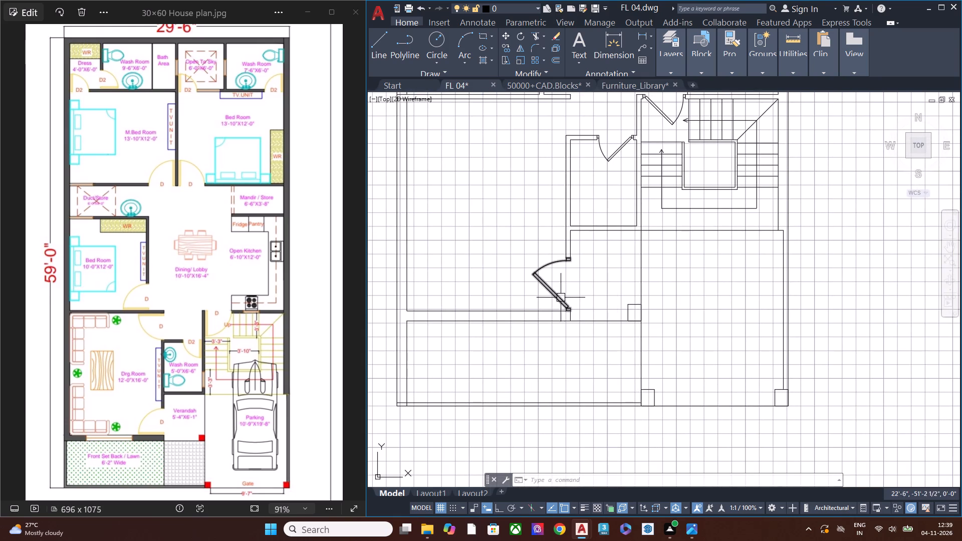
{"action": "middle_click_drag", "start_coordinate": [598, 283], "coordinate": [650, 391]}
{"action": "middle_click_drag", "start_coordinate": [538, 289], "coordinate": [608, 280]}
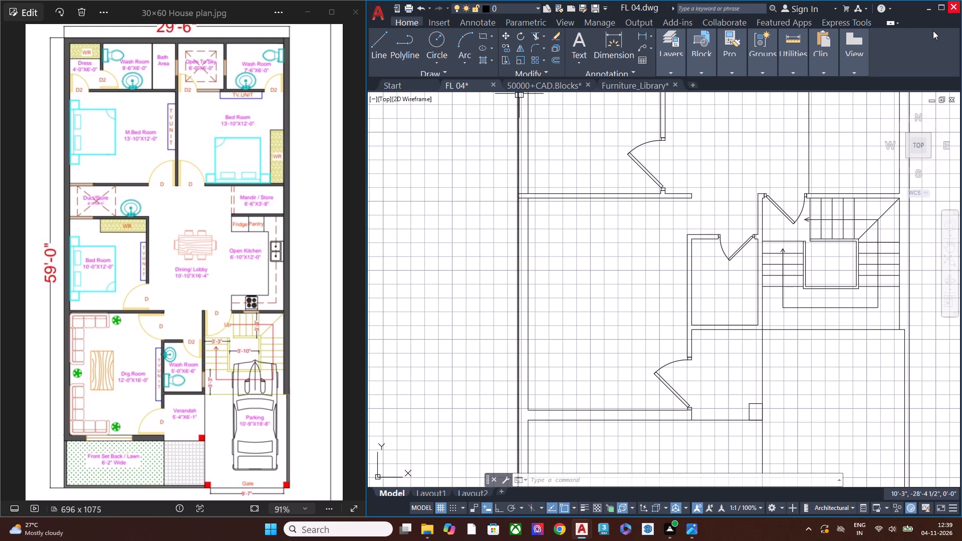
{"action": "scroll", "coordinate": [630, 283], "scroll_direction": "down", "scroll_amount": 1}
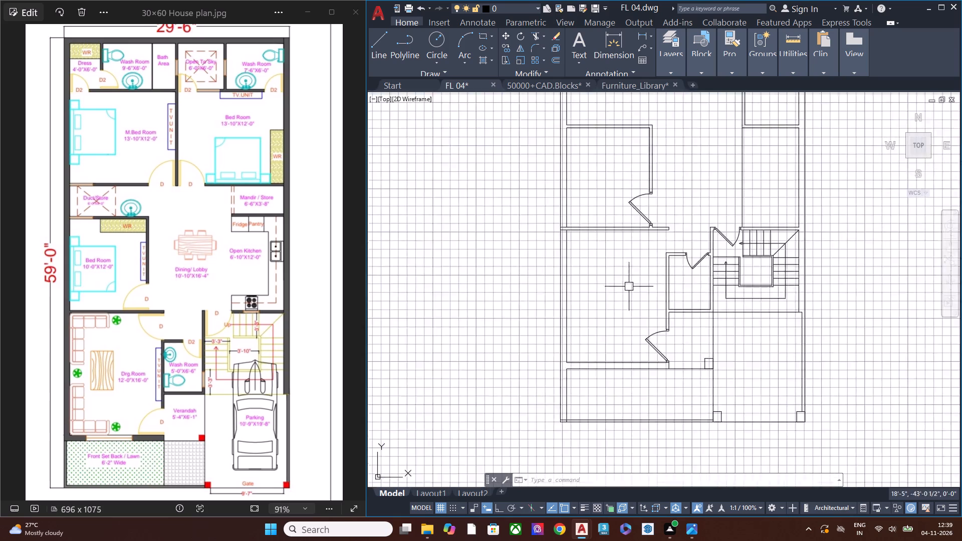
{"action": "scroll", "coordinate": [629, 289], "scroll_direction": "down", "scroll_amount": 2}
{"action": "middle_click_drag", "start_coordinate": [681, 278], "coordinate": [623, 350]}
{"action": "scroll", "coordinate": [610, 290], "scroll_direction": "up", "scroll_amount": 3}
{"action": "middle_click_drag", "start_coordinate": [632, 198], "coordinate": [659, 280]}
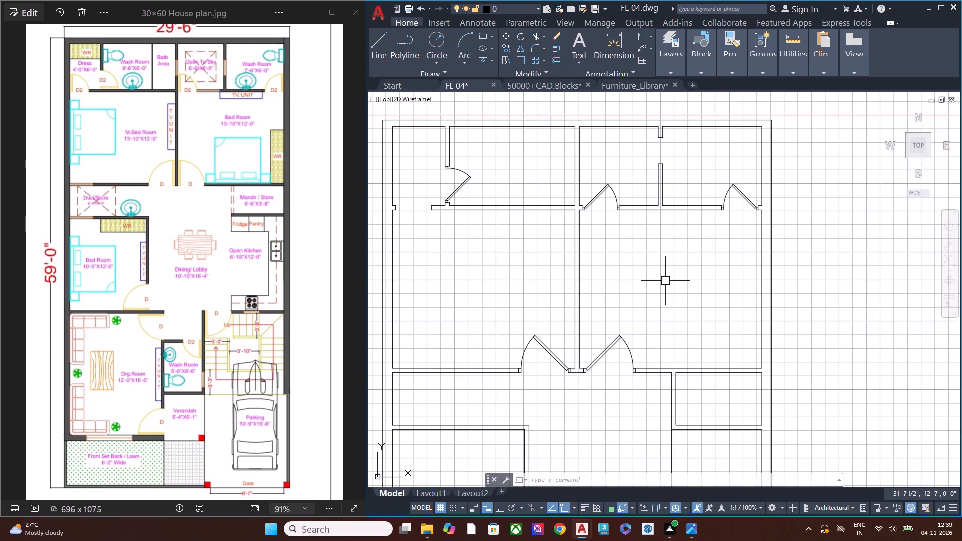
{"action": "scroll", "coordinate": [664, 281], "scroll_direction": "down", "scroll_amount": 2}
{"action": "middle_click_drag", "start_coordinate": [662, 347], "coordinate": [625, 216]}
{"action": "scroll", "coordinate": [664, 205], "scroll_direction": "up", "scroll_amount": 3}
{"action": "middle_click_drag", "start_coordinate": [621, 213], "coordinate": [703, 316]}
Copy the W-5' and W-6' window blocks from the Furniture_Library drawing.
{"action": "left_click", "coordinate": [623, 86]}
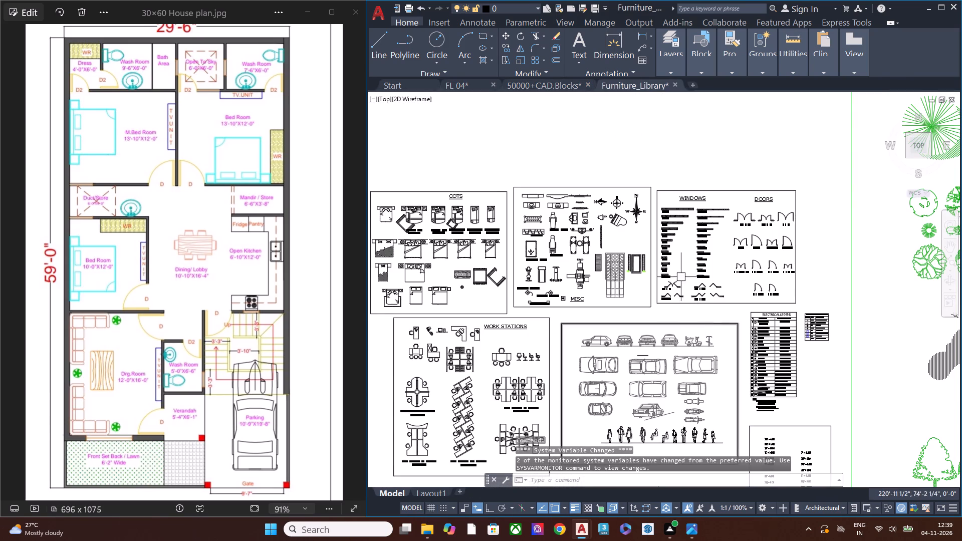
{"action": "scroll", "coordinate": [676, 270], "scroll_direction": "down", "scroll_amount": 1}
{"action": "scroll", "coordinate": [675, 270], "scroll_direction": "up", "scroll_amount": 2}
{"action": "scroll", "coordinate": [663, 221], "scroll_direction": "up", "scroll_amount": 1}
{"action": "scroll", "coordinate": [663, 220], "scroll_direction": "down", "scroll_amount": 1}
{"action": "scroll", "coordinate": [665, 220], "scroll_direction": "up", "scroll_amount": 6}
{"action": "middle_click_drag", "start_coordinate": [678, 203], "coordinate": [679, 376]}
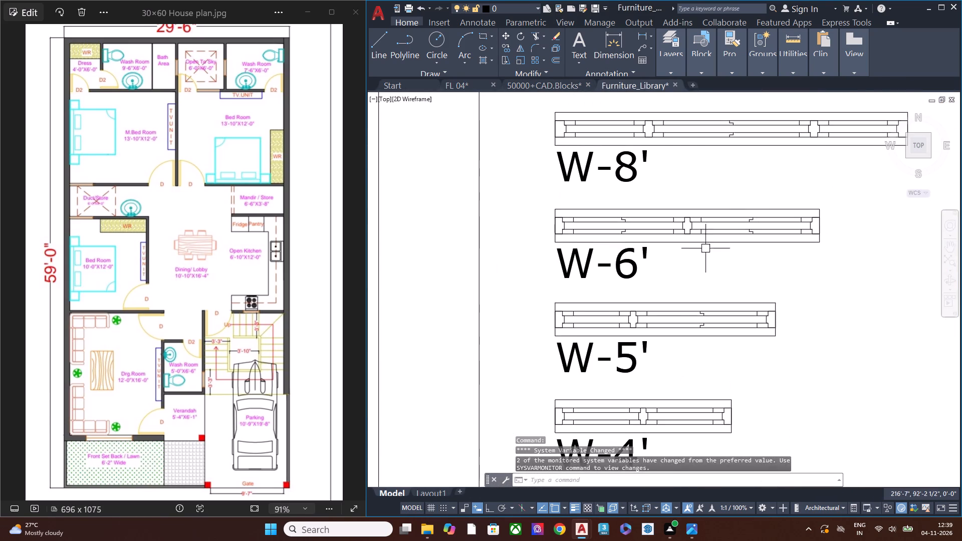
{"action": "left_click", "coordinate": [788, 343]}
{"action": "left_click", "coordinate": [723, 263]}
{"action": "left_click", "coordinate": [822, 253]}
{"action": "left_click", "coordinate": [769, 181]}
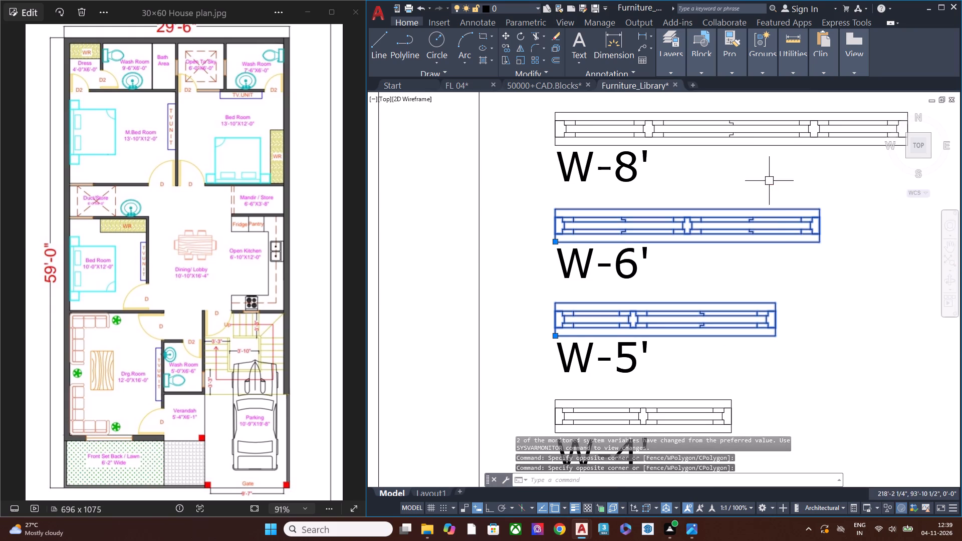
{"action": "key", "text": "ctrl+c"}
Paste the copied W-5' and W-6' window blocks into the FL 04 drawing, in the empty space beside the plan.
{"action": "left_click", "coordinate": [470, 88]}
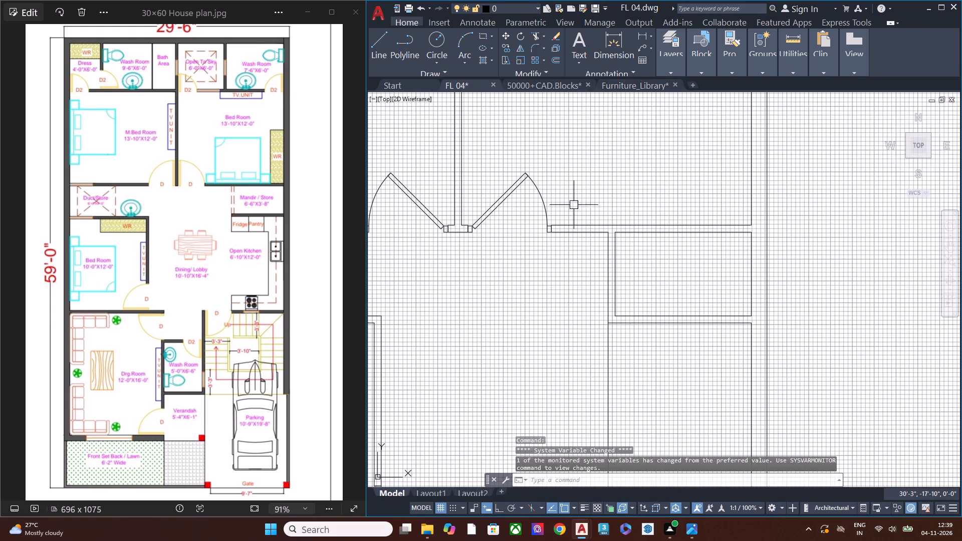
{"action": "key", "text": "ctrl+v"}
{"action": "scroll", "coordinate": [509, 284], "scroll_direction": "down", "scroll_amount": 2}
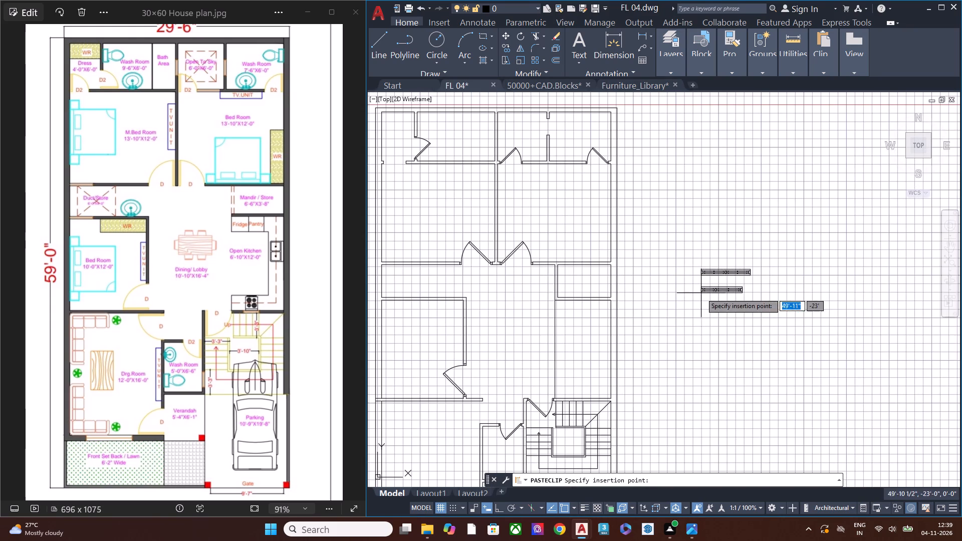
{"action": "left_click", "coordinate": [701, 293]}
{"action": "key", "text": "Escape"}
{"action": "scroll", "coordinate": [716, 291], "scroll_direction": "up", "scroll_amount": 3}
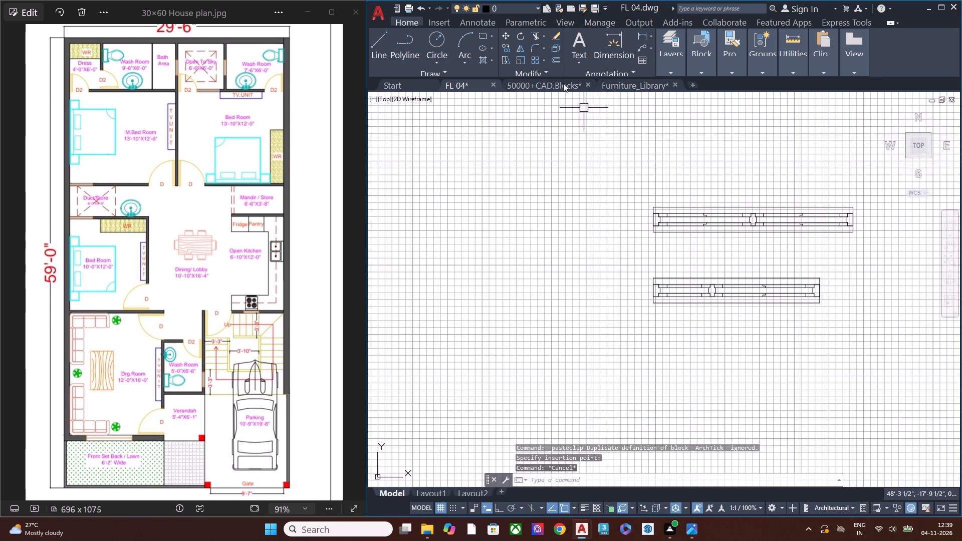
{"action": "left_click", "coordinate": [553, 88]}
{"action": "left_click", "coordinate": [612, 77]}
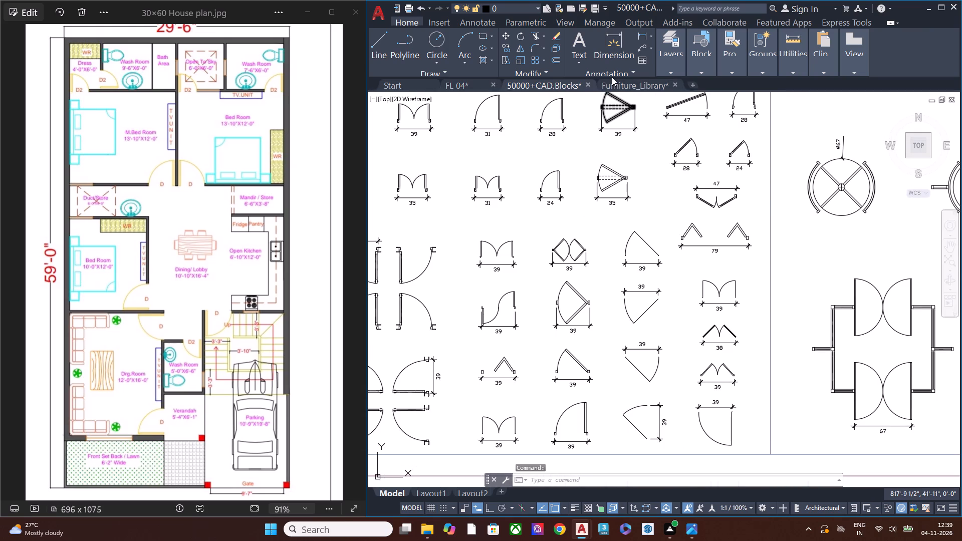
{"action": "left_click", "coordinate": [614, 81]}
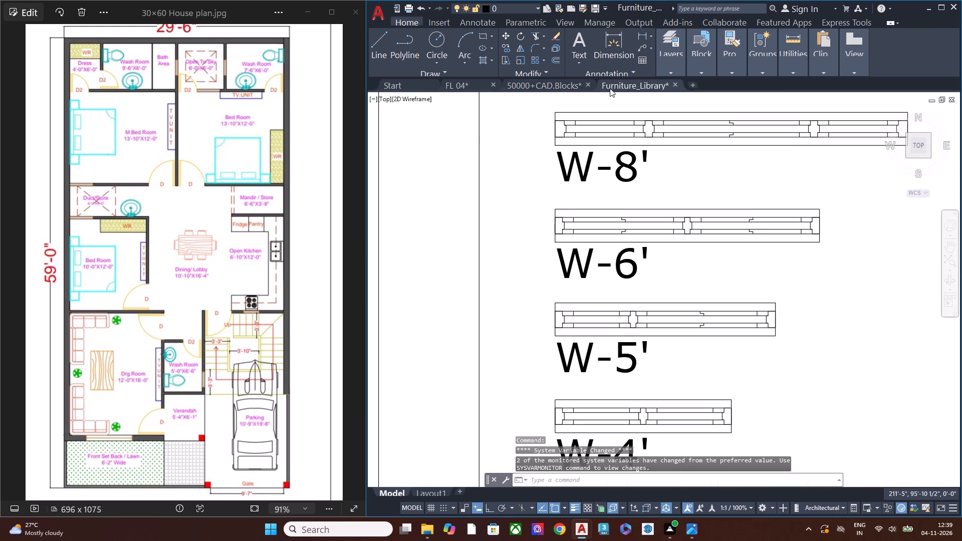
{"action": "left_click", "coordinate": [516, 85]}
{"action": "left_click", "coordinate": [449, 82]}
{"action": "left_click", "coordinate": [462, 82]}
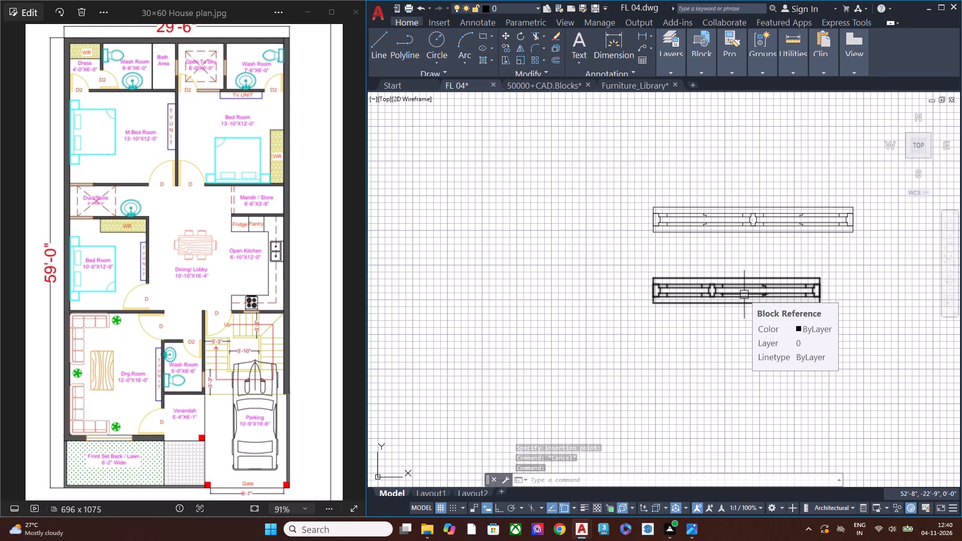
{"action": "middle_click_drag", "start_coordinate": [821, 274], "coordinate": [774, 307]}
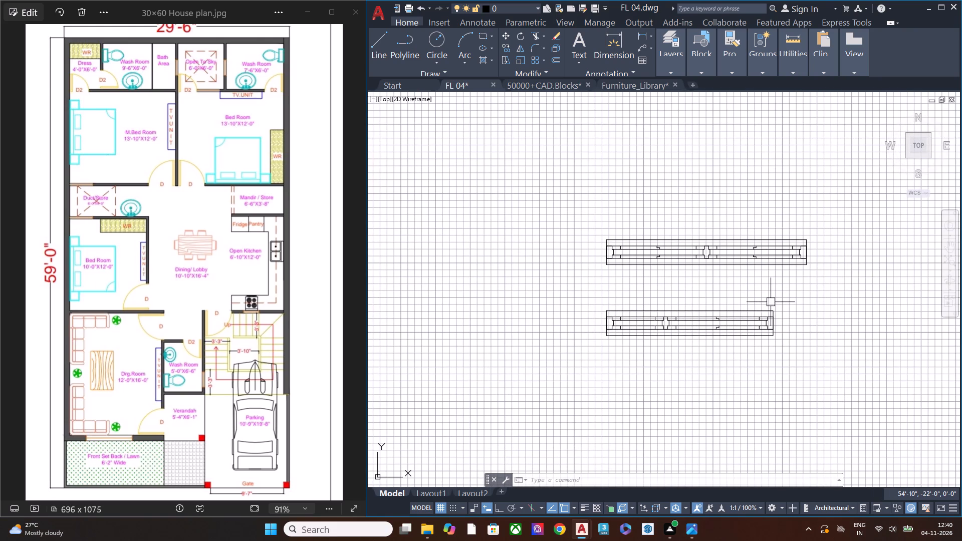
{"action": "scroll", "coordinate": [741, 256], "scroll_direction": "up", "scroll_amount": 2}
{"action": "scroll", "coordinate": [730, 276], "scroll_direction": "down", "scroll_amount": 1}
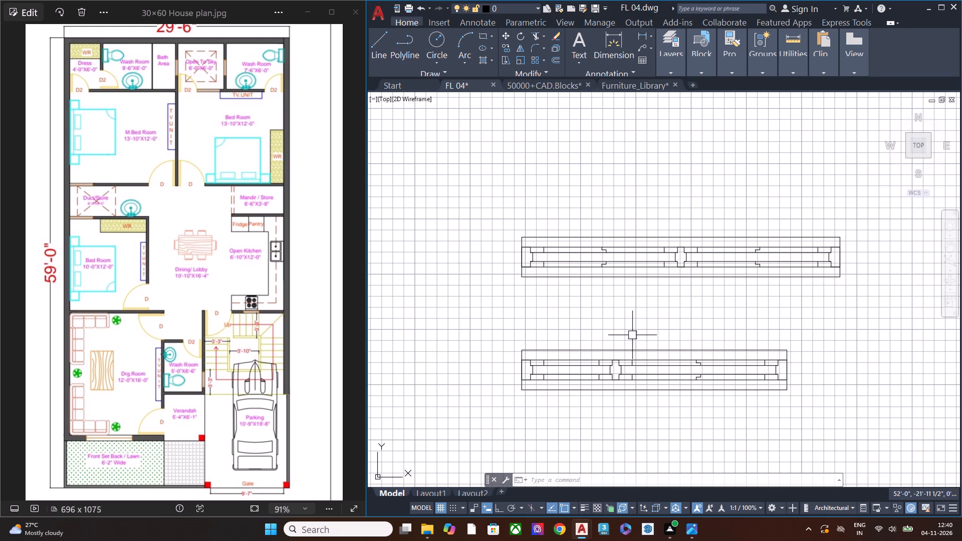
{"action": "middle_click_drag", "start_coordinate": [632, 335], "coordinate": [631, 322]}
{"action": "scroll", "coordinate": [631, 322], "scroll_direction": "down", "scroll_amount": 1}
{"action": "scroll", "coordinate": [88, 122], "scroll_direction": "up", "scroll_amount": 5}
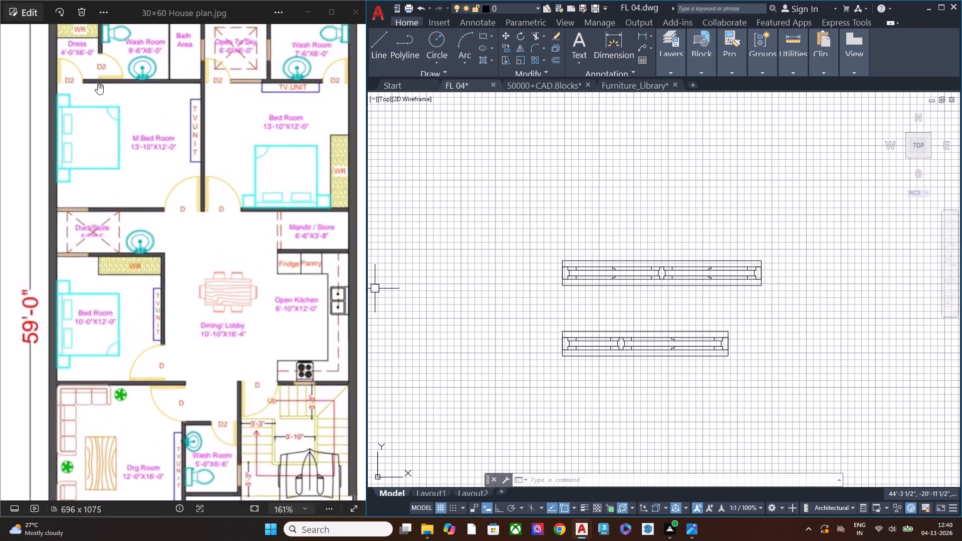
Examine the window positions along the bedroom, wash room and duct walls in the upper half of the reference plan.
{"action": "scroll", "coordinate": [98, 84], "scroll_direction": "up", "scroll_amount": 3}
{"action": "scroll", "coordinate": [126, 125], "scroll_direction": "down", "scroll_amount": 5}
{"action": "middle_click_drag", "start_coordinate": [198, 112], "coordinate": [172, 283]}
{"action": "scroll", "coordinate": [171, 68], "scroll_direction": "down", "scroll_amount": 1}
{"action": "scroll", "coordinate": [171, 68], "scroll_direction": "up", "scroll_amount": 6}
{"action": "scroll", "coordinate": [180, 82], "scroll_direction": "down", "scroll_amount": 2}
{"action": "scroll", "coordinate": [180, 82], "scroll_direction": "up", "scroll_amount": 5}
{"action": "scroll", "coordinate": [177, 106], "scroll_direction": "down", "scroll_amount": 2}
{"action": "scroll", "coordinate": [178, 112], "scroll_direction": "up", "scroll_amount": 1}
{"action": "scroll", "coordinate": [178, 112], "scroll_direction": "down", "scroll_amount": 6}
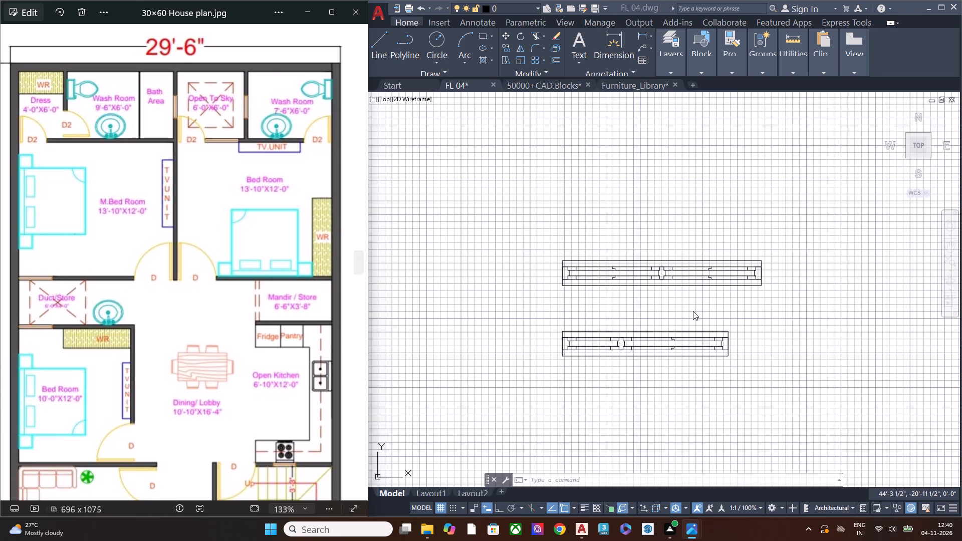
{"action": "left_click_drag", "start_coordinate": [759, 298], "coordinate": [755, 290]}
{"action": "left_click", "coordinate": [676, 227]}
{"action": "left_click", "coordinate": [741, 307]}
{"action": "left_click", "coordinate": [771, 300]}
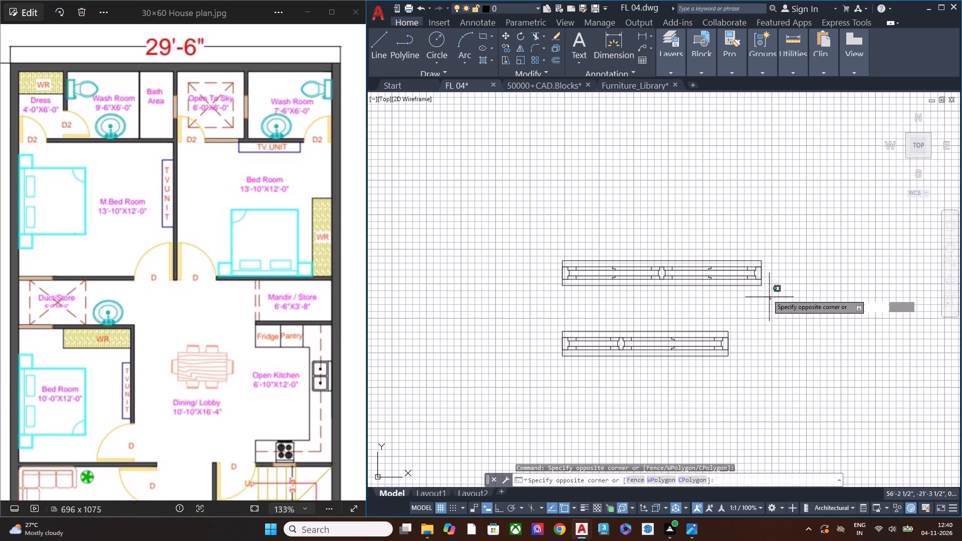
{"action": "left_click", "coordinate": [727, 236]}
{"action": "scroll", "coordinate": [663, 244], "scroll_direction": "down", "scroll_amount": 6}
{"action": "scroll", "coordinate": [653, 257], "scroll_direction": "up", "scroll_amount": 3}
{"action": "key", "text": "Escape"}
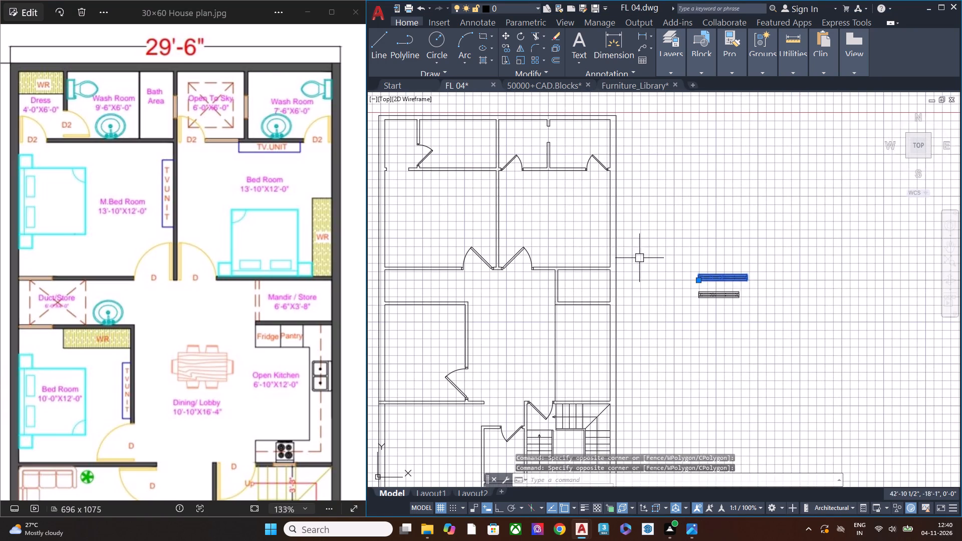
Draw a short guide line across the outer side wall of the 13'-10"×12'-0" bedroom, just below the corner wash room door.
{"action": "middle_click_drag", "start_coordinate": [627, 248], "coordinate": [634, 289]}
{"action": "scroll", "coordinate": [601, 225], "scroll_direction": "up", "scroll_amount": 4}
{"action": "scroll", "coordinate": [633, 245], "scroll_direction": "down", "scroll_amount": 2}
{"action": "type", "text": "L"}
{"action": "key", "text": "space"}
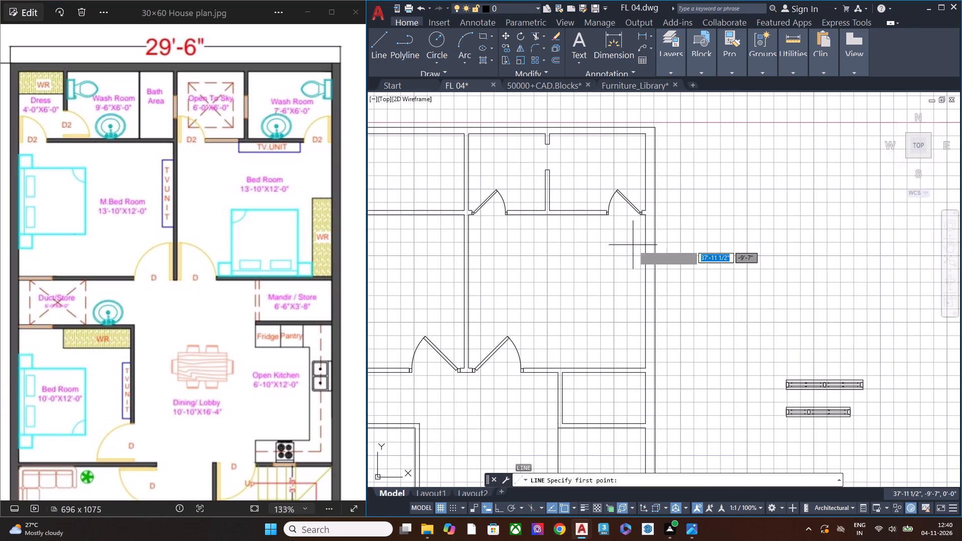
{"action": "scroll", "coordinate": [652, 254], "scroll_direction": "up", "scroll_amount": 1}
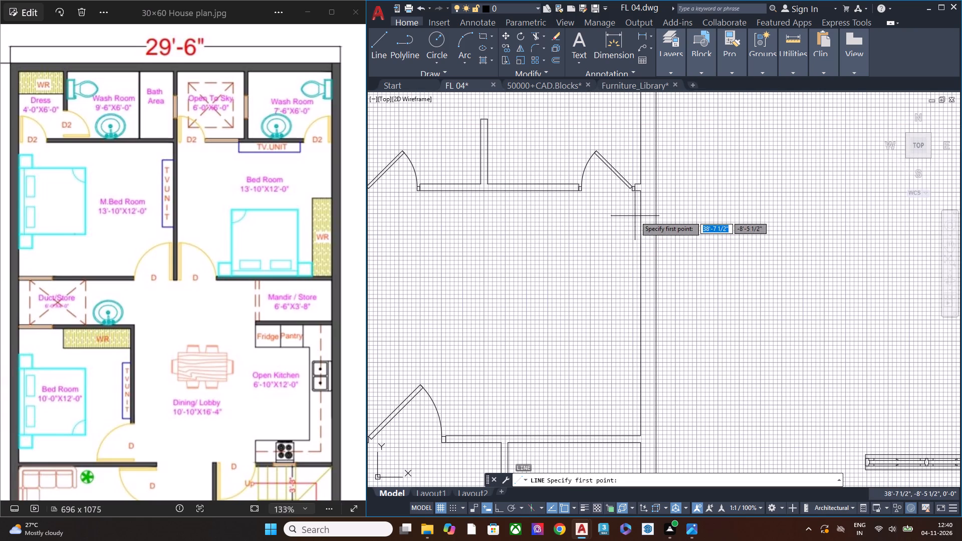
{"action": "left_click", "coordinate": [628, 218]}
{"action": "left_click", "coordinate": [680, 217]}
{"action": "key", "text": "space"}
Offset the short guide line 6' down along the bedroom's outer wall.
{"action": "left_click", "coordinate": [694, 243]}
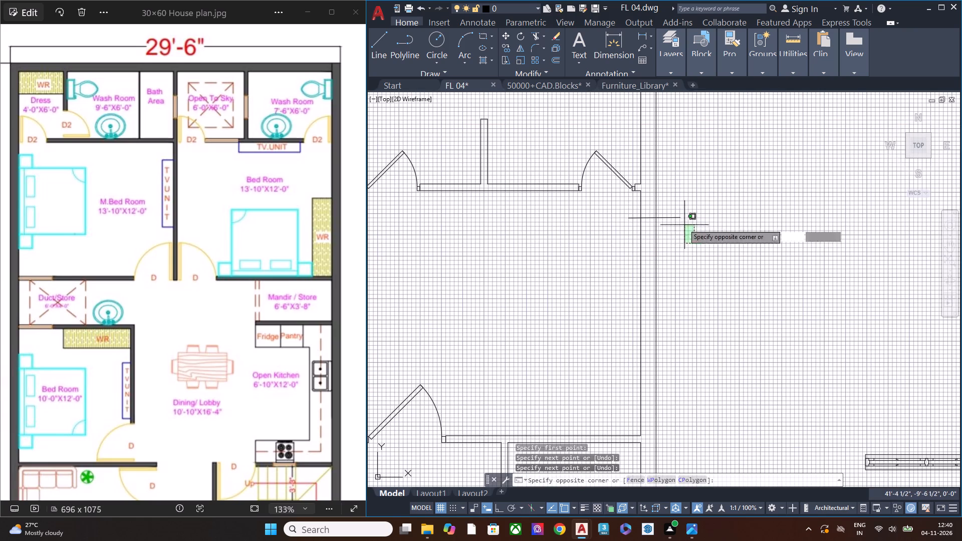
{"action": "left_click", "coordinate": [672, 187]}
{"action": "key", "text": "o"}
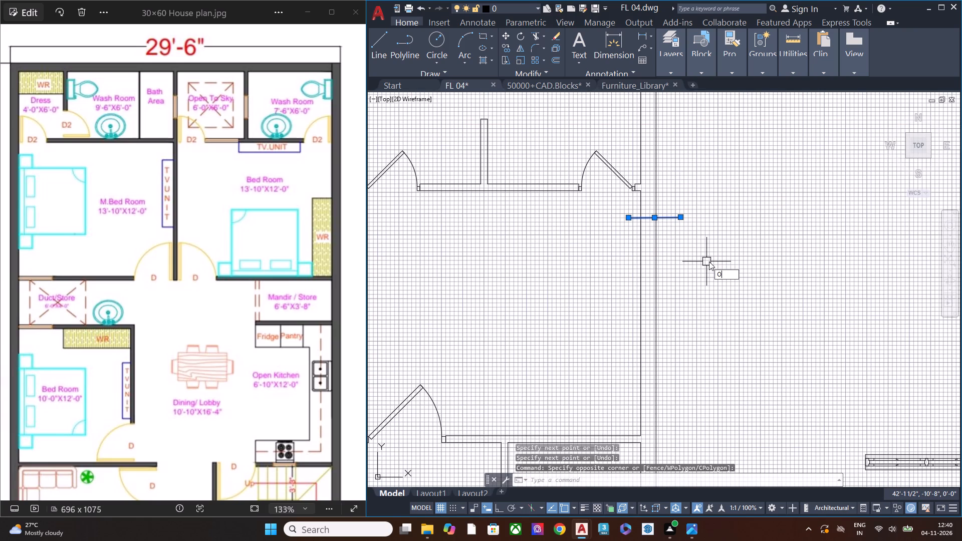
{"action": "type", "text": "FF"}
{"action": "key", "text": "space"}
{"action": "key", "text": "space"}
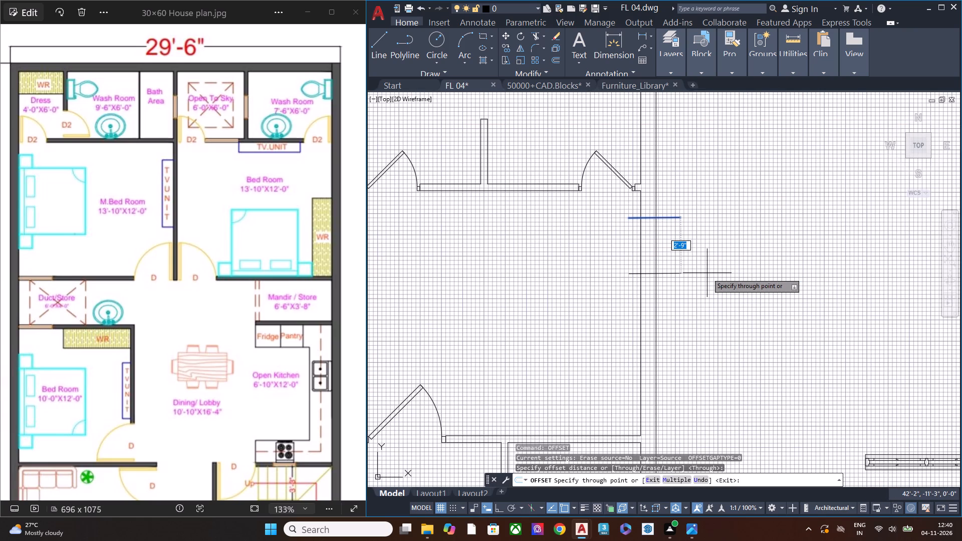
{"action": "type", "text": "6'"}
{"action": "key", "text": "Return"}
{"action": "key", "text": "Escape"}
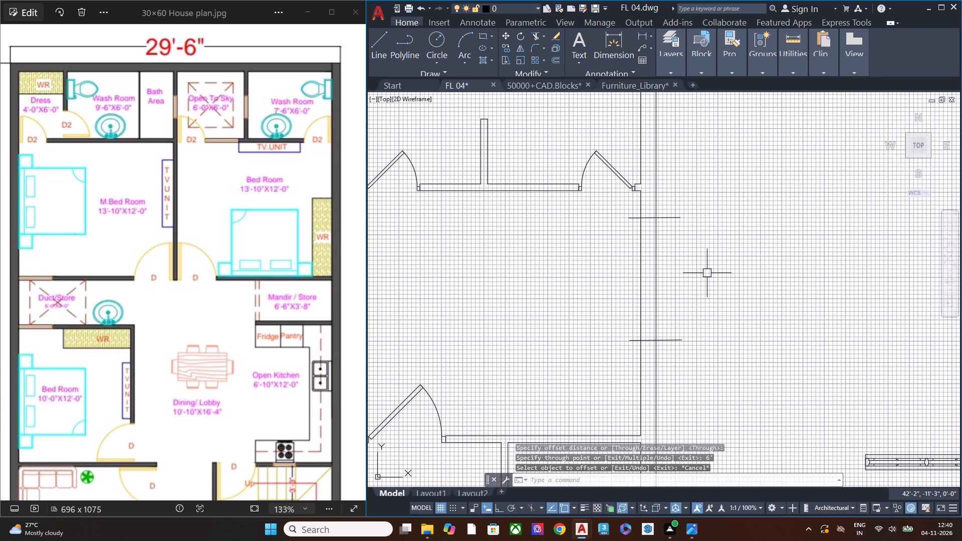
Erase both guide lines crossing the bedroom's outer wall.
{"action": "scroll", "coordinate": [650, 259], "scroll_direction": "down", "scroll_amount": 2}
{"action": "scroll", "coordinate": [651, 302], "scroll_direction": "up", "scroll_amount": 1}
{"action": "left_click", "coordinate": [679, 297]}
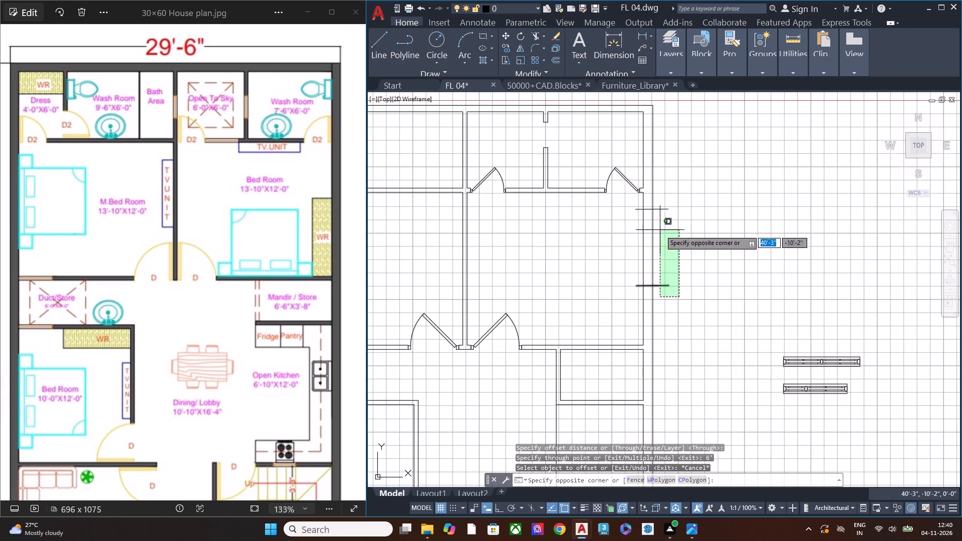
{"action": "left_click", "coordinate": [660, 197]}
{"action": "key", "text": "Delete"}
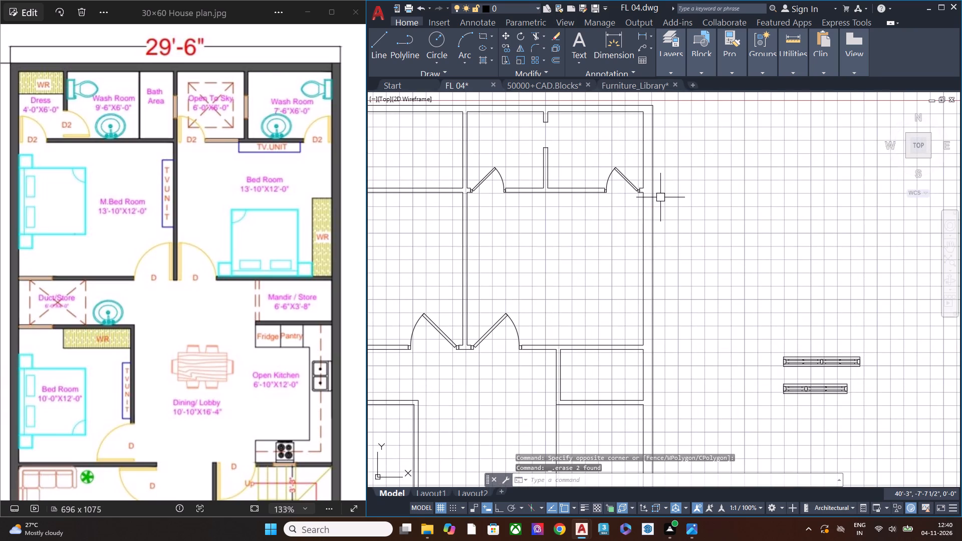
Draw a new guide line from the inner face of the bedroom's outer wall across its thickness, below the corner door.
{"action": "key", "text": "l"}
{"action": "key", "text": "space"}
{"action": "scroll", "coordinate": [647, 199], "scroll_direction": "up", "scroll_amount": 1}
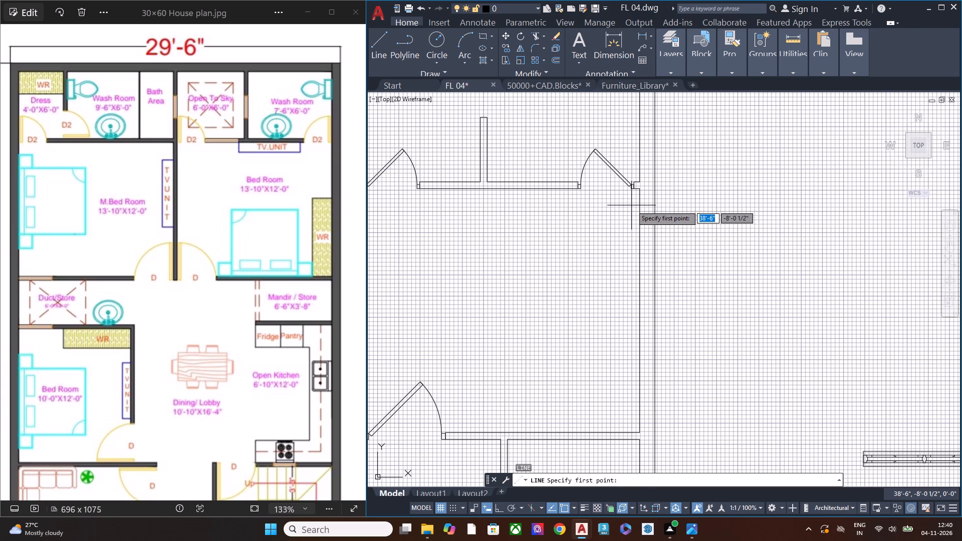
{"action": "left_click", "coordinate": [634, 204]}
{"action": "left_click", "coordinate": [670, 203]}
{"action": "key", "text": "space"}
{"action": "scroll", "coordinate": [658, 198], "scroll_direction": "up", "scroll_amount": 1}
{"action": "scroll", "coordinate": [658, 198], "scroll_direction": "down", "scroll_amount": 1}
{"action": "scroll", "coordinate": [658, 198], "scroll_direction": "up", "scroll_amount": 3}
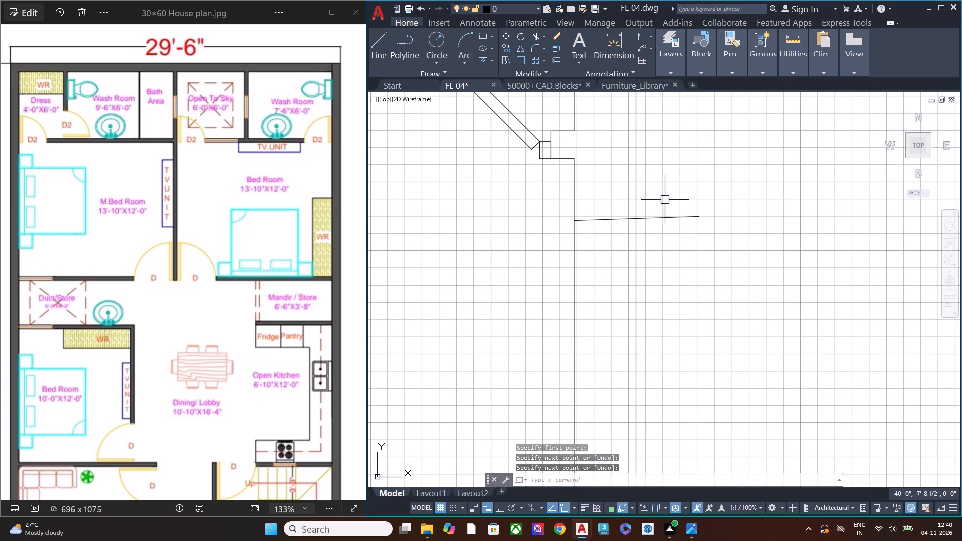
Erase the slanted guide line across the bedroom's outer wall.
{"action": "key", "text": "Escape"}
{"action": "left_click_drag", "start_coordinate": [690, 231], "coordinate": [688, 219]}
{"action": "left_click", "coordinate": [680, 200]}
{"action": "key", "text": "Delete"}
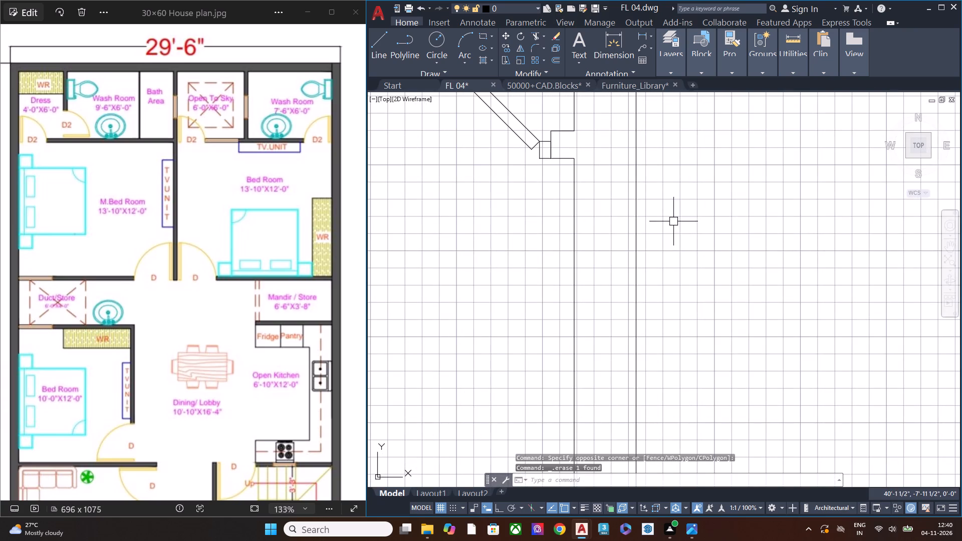
Draw a horizontal guide line with Ortho on across the thickness of the bedroom's outer wall, just below the corner door.
{"action": "type", "text": "L"}
{"action": "key", "text": "space"}
{"action": "left_click", "coordinate": [553, 209]}
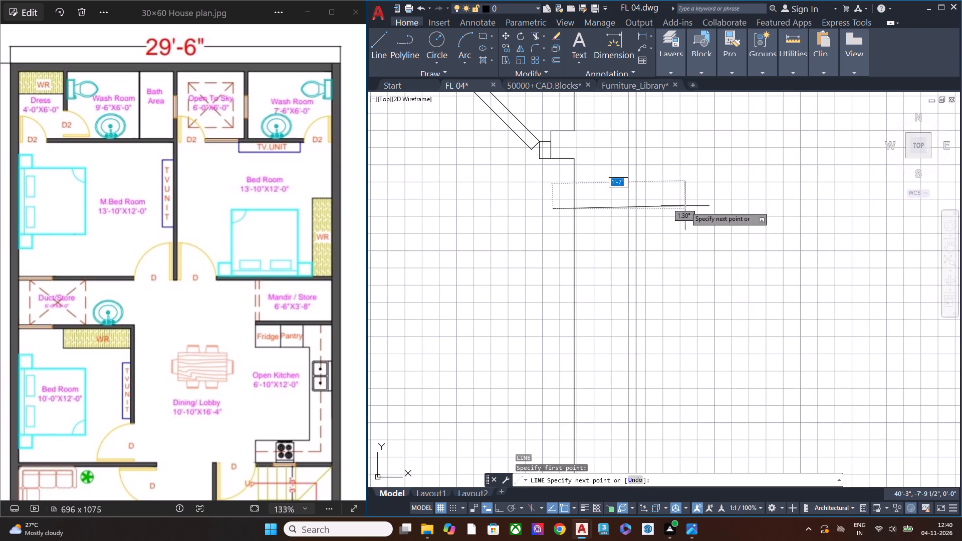
{"action": "key", "text": "F8"}
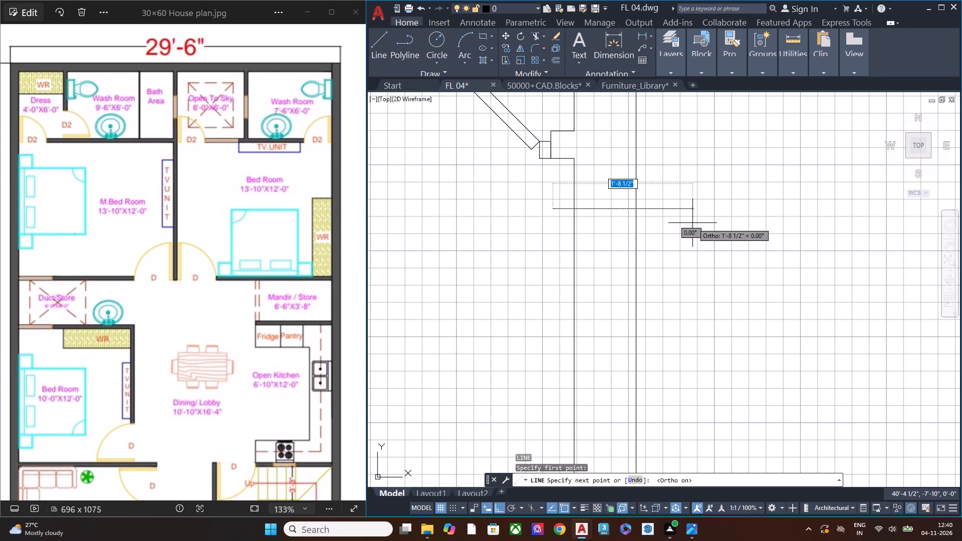
{"action": "left_click", "coordinate": [673, 215]}
{"action": "key", "text": "Escape"}
Offset the horizontal guide line 5' down along the bedroom's outer wall.
{"action": "left_click", "coordinate": [681, 225]}
{"action": "left_click", "coordinate": [667, 190]}
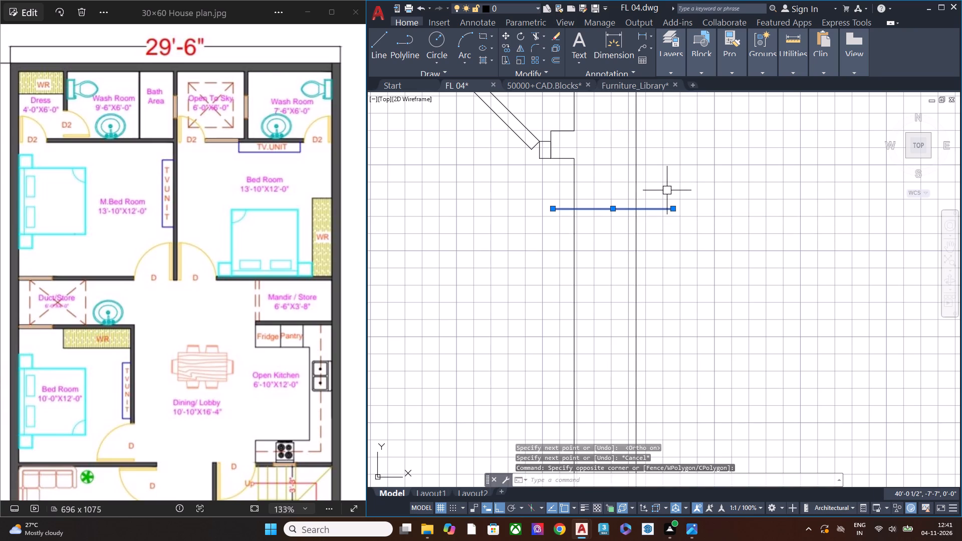
{"action": "type", "text": "OFF"}
{"action": "key", "text": "space"}
{"action": "key", "text": "space"}
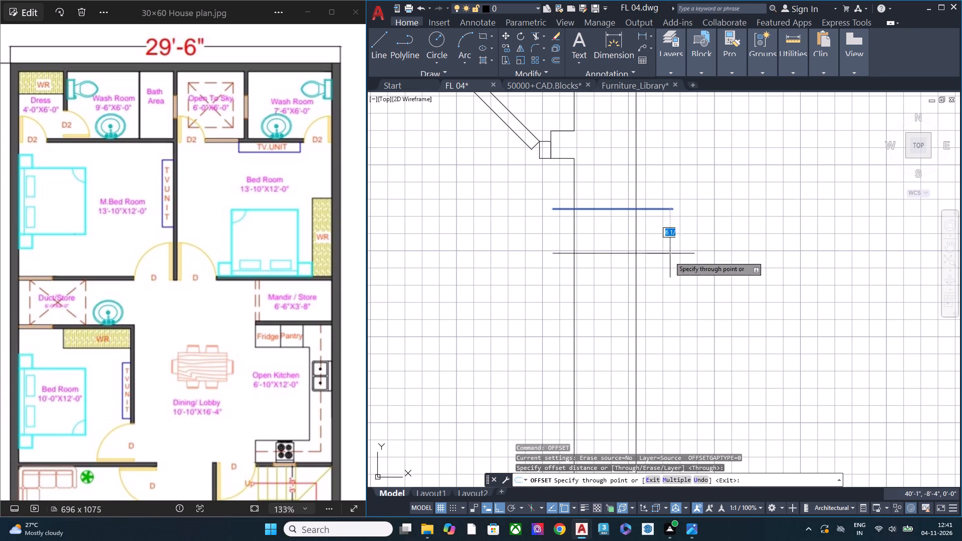
{"action": "middle_click_drag", "start_coordinate": [676, 307], "coordinate": [671, 266]}
{"action": "scroll", "coordinate": [672, 265], "scroll_direction": "up", "scroll_amount": 1}
{"action": "type", "text": "5'"}
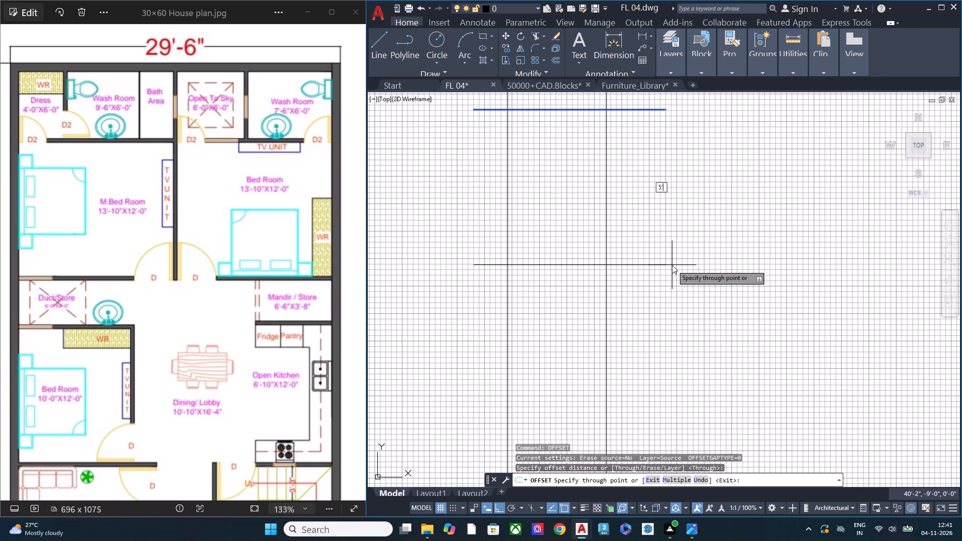
{"action": "key", "text": "Return"}
{"action": "scroll", "coordinate": [679, 239], "scroll_direction": "down", "scroll_amount": 1}
{"action": "scroll", "coordinate": [681, 238], "scroll_direction": "up", "scroll_amount": 1}
{"action": "scroll", "coordinate": [681, 238], "scroll_direction": "down", "scroll_amount": 5}
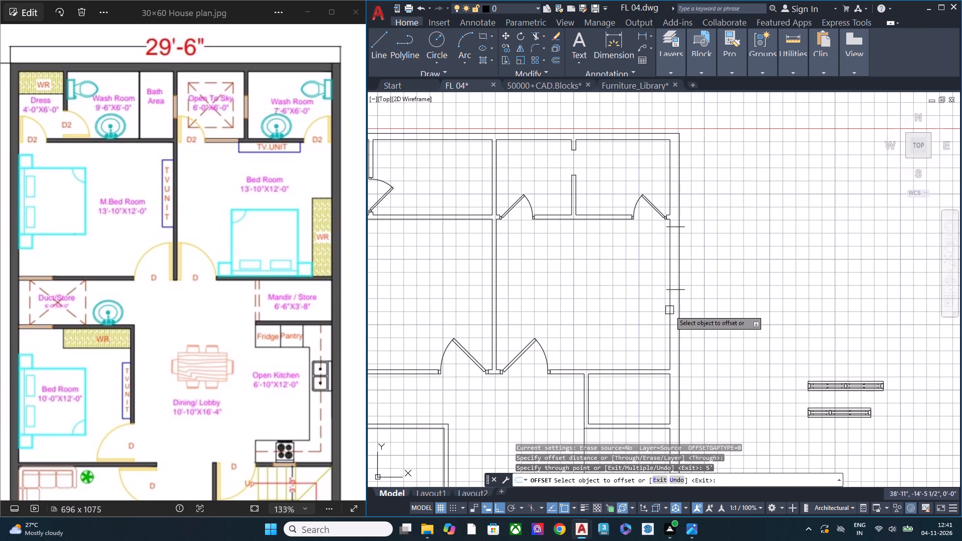
{"action": "middle_click_drag", "start_coordinate": [666, 303], "coordinate": [659, 252]}
{"action": "scroll", "coordinate": [666, 262], "scroll_direction": "up", "scroll_amount": 3}
{"action": "scroll", "coordinate": [715, 185], "scroll_direction": "down", "scroll_amount": 1}
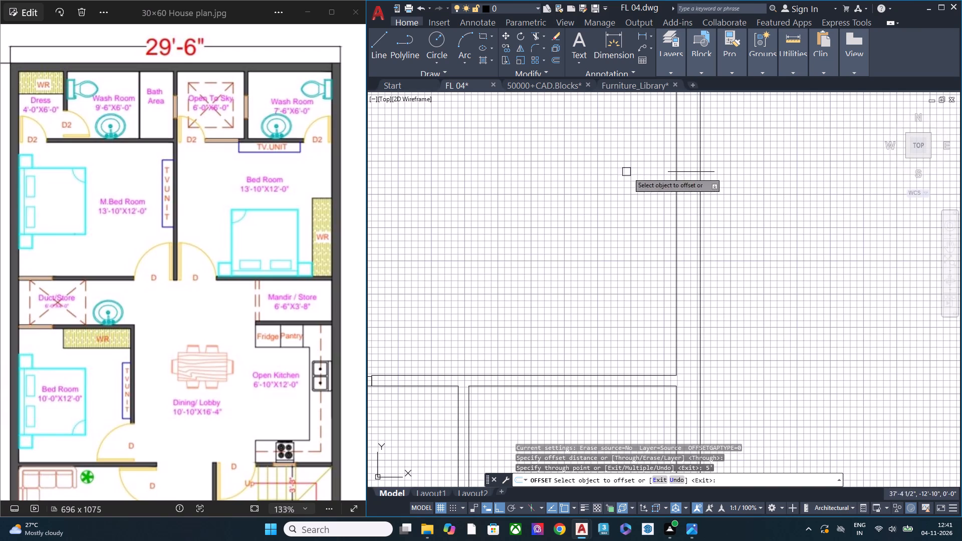
{"action": "scroll", "coordinate": [673, 213], "scroll_direction": "down", "scroll_amount": 2}
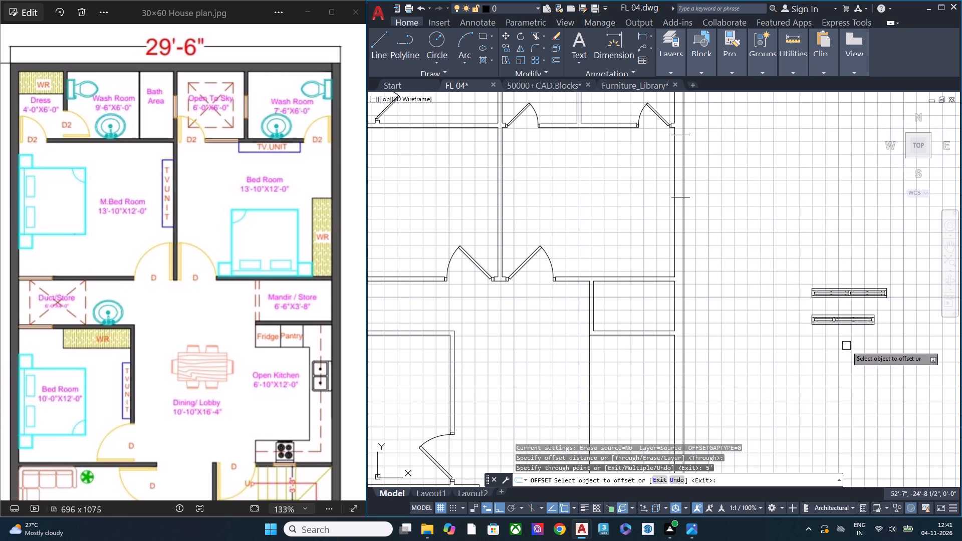
{"action": "key", "text": "Escape"}
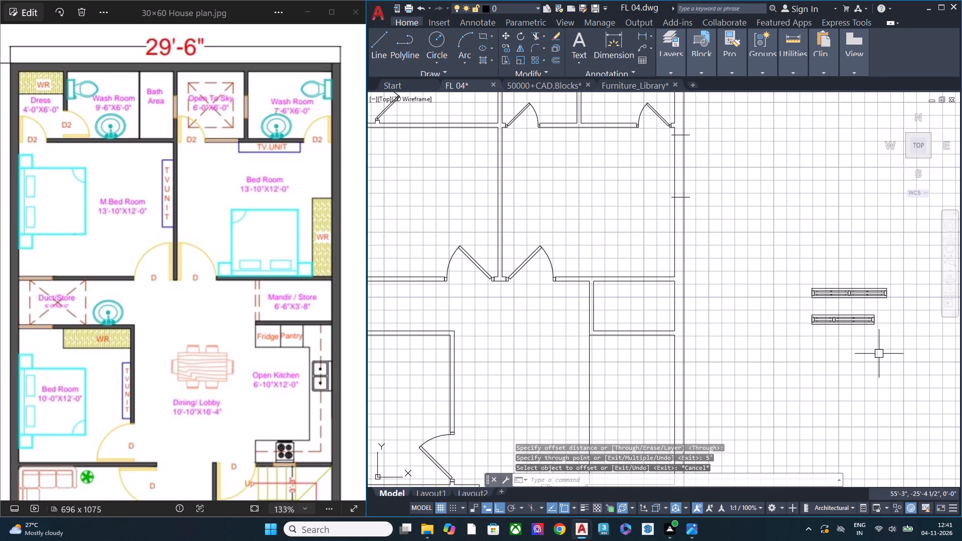
Move the shorter W-5' window block straight down, farther away from the longer window block outside the plan.
{"action": "middle_click_drag", "start_coordinate": [875, 334], "coordinate": [745, 311]}
{"action": "scroll", "coordinate": [741, 309], "scroll_direction": "up", "scroll_amount": 4}
{"action": "left_click", "coordinate": [741, 309]}
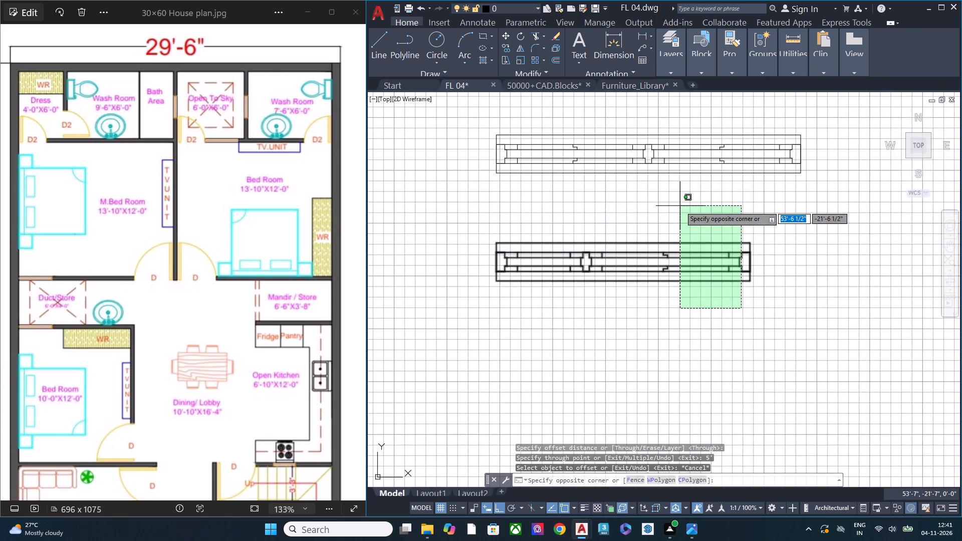
{"action": "left_click", "coordinate": [680, 205]}
{"action": "type", "text": "M"}
{"action": "key", "text": "space"}
{"action": "scroll", "coordinate": [790, 242], "scroll_direction": "down", "scroll_amount": 3}
{"action": "left_click", "coordinate": [816, 247]}
{"action": "left_click", "coordinate": [818, 289]}
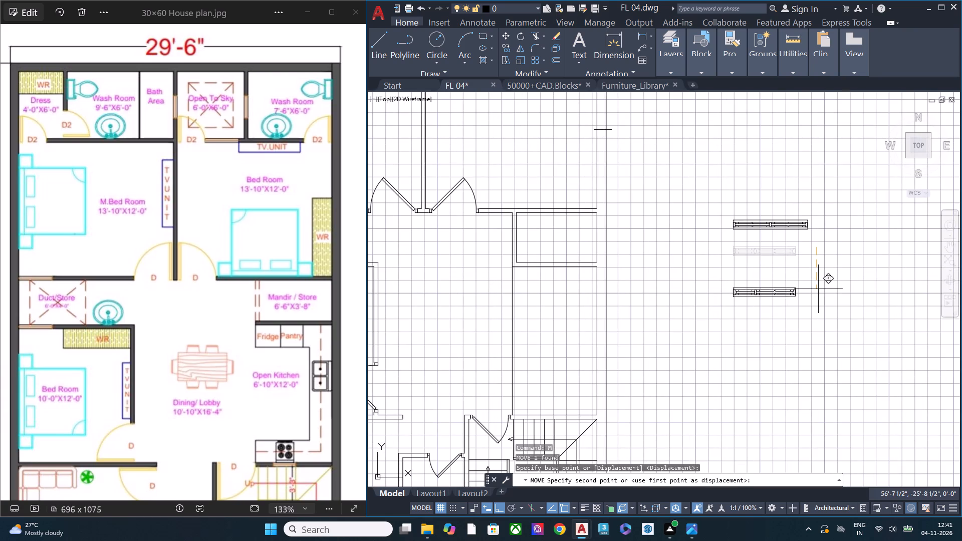
{"action": "key", "text": "Escape"}
Rotate the shorter W-5' window block to 270° about its lower corner so it stands vertically.
{"action": "left_click", "coordinate": [824, 337]}
{"action": "left_click", "coordinate": [778, 296]}
{"action": "key", "text": "r"}
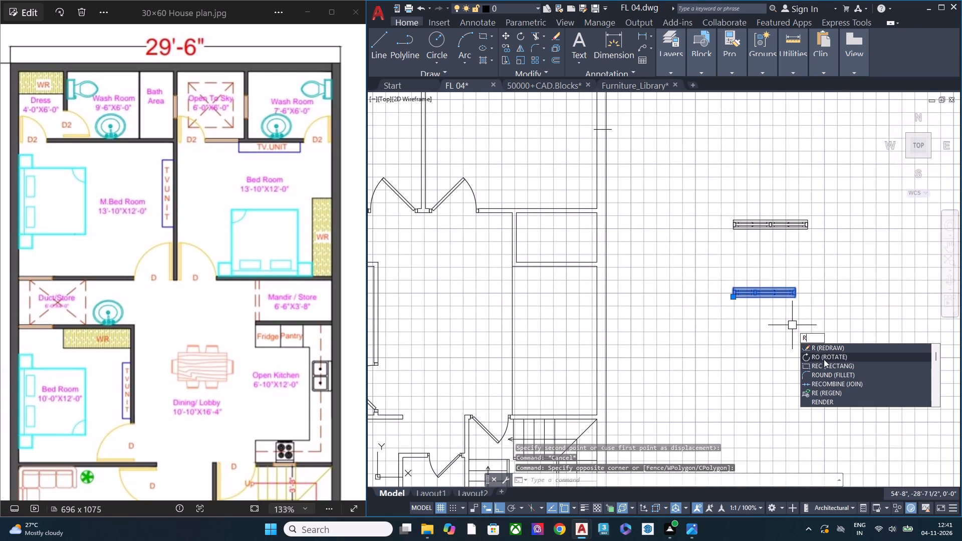
{"action": "left_click", "coordinate": [824, 357]}
{"action": "left_click", "coordinate": [796, 299]}
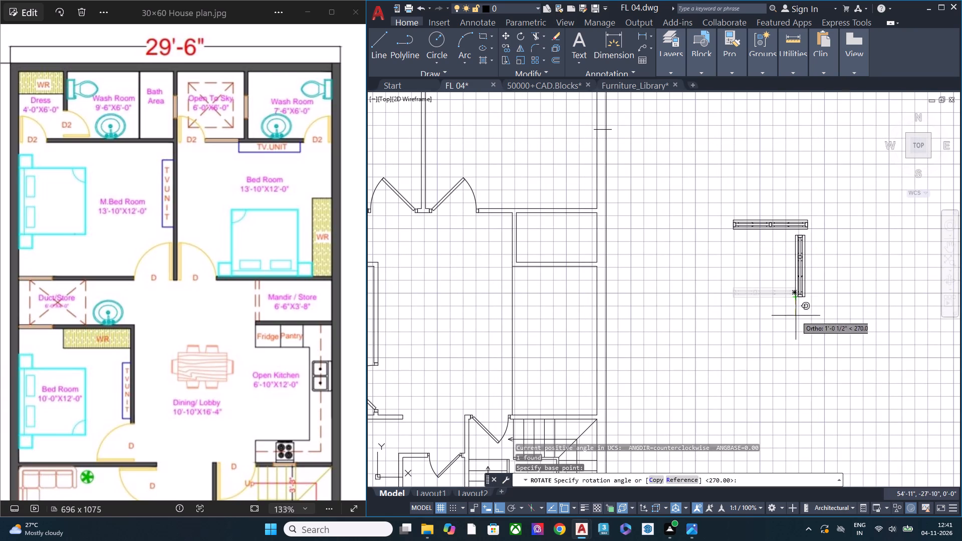
{"action": "left_click", "coordinate": [795, 334]}
Move the vertical W-5' window block by its upper outer corner to where the upper guide line meets the bedroom wall's outer face.
{"action": "scroll", "coordinate": [779, 318], "scroll_direction": "down", "scroll_amount": 2}
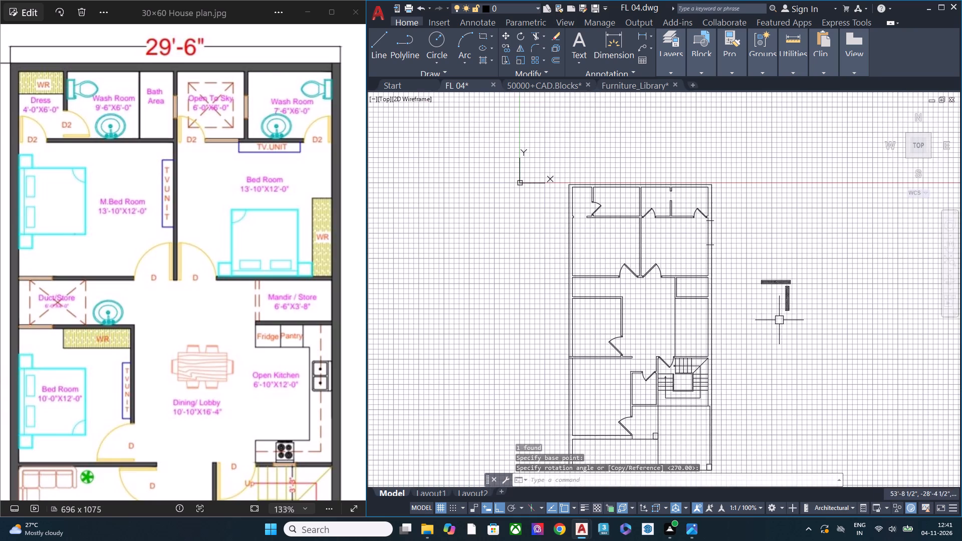
{"action": "middle_click_drag", "start_coordinate": [767, 320], "coordinate": [770, 359]}
{"action": "scroll", "coordinate": [763, 335], "scroll_direction": "up", "scroll_amount": 2}
{"action": "left_click", "coordinate": [868, 387]}
{"action": "left_click", "coordinate": [814, 355]}
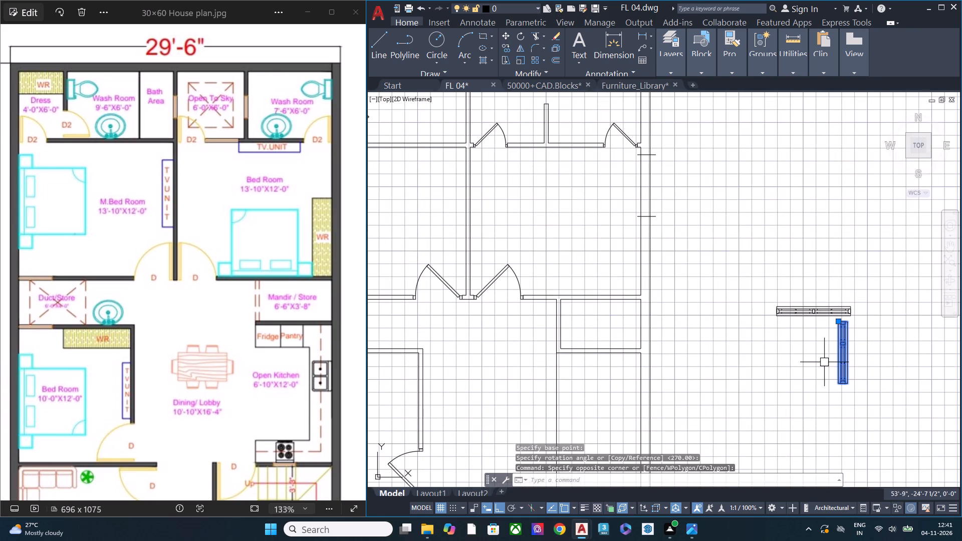
{"action": "type", "text": "M"}
{"action": "key", "text": "space"}
{"action": "scroll", "coordinate": [849, 345], "scroll_direction": "up", "scroll_amount": 2}
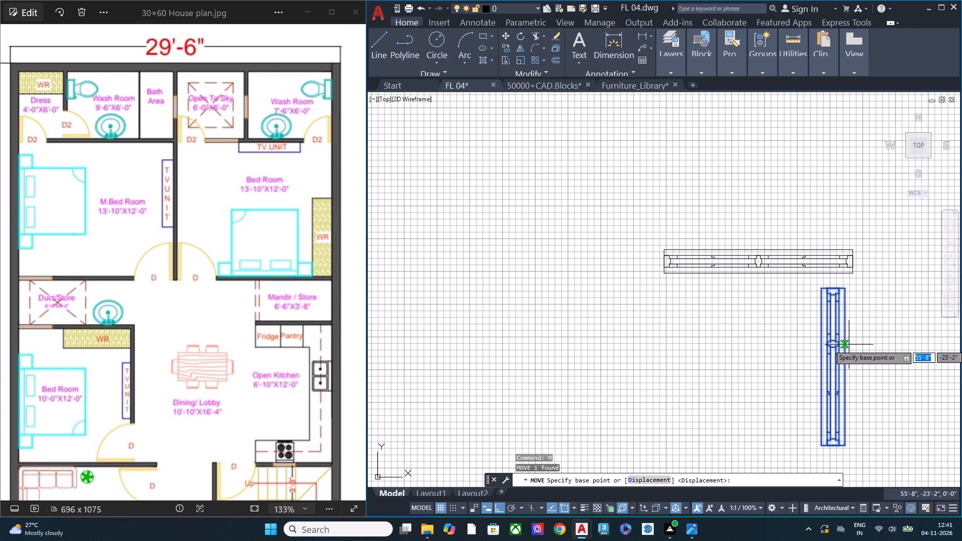
{"action": "left_click", "coordinate": [847, 290]}
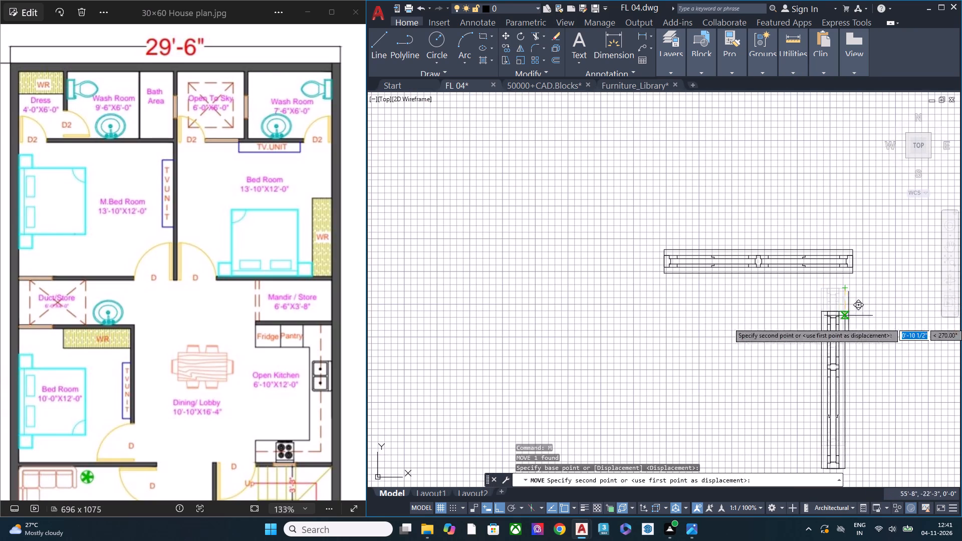
{"action": "scroll", "coordinate": [789, 370], "scroll_direction": "down", "scroll_amount": 3}
{"action": "middle_click_drag", "start_coordinate": [682, 307], "coordinate": [739, 413]}
{"action": "scroll", "coordinate": [704, 357], "scroll_direction": "up", "scroll_amount": 3}
{"action": "scroll", "coordinate": [704, 357], "scroll_direction": "down", "scroll_amount": 1}
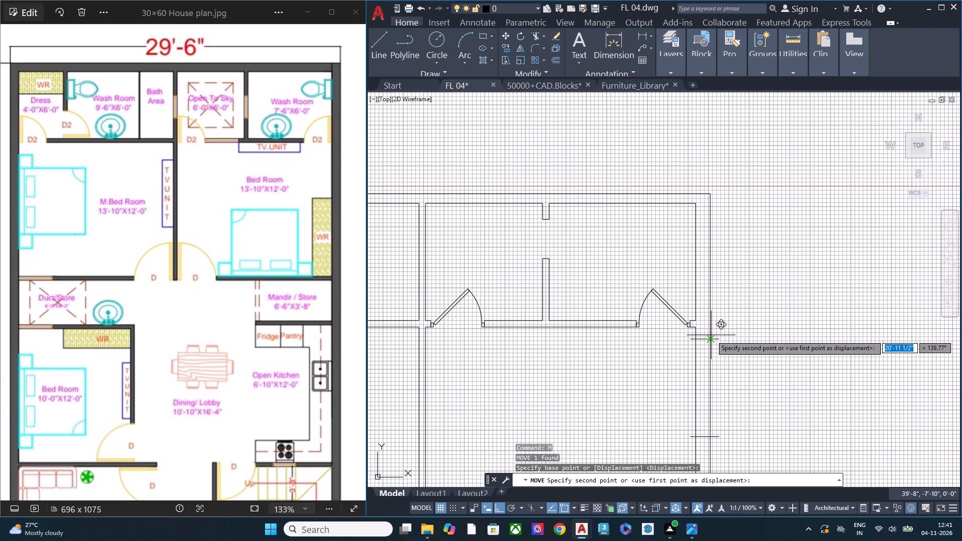
{"action": "left_click", "coordinate": [709, 339]}
{"action": "key", "text": "Escape"}
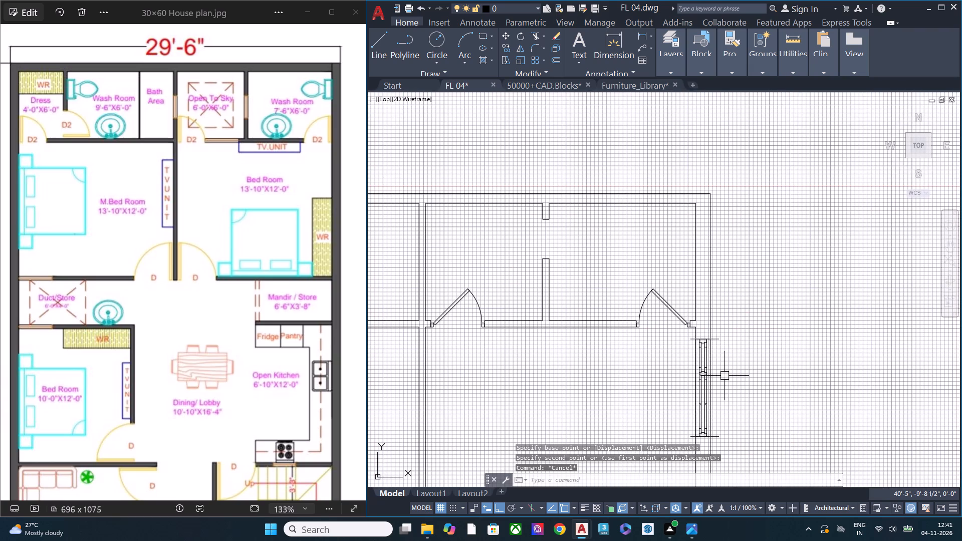
Trim the ends of both guide lines that project beyond the inner and outer faces of the bedroom's outer wall.
{"action": "middle_click_drag", "start_coordinate": [725, 376], "coordinate": [722, 320]}
{"action": "type", "text": "TR"}
{"action": "key", "text": "space"}
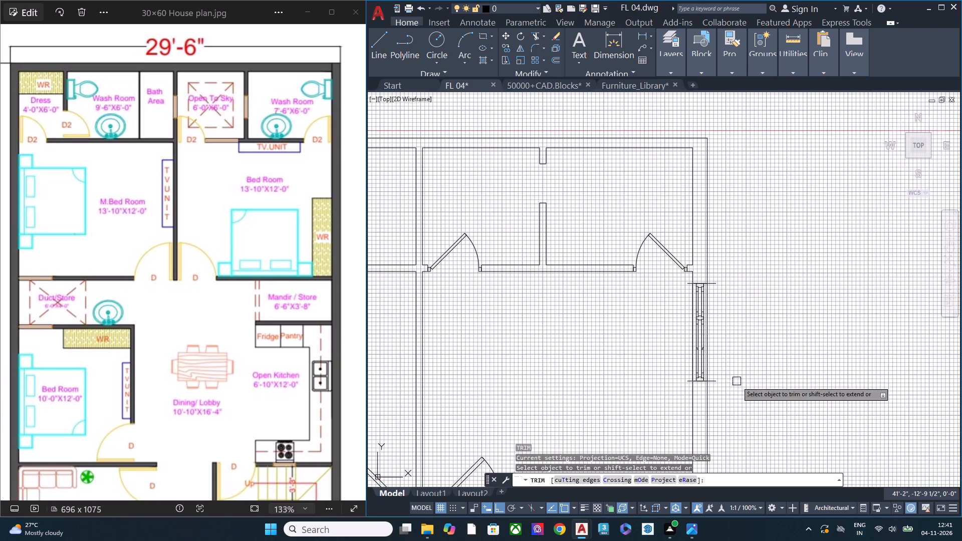
{"action": "left_click", "coordinate": [716, 381]}
{"action": "left_click", "coordinate": [718, 285]}
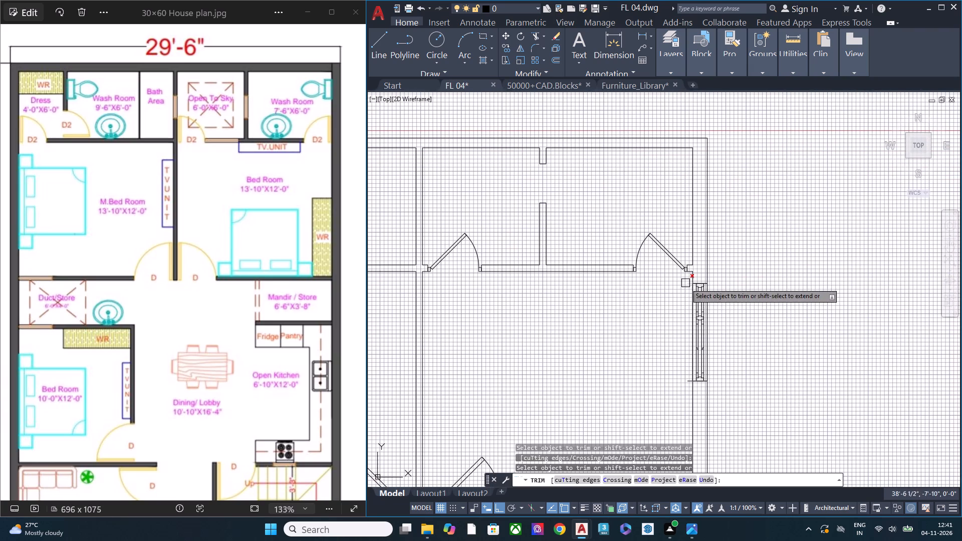
{"action": "left_click", "coordinate": [686, 283]}
{"action": "left_click", "coordinate": [684, 383]}
{"action": "key", "text": "Escape"}
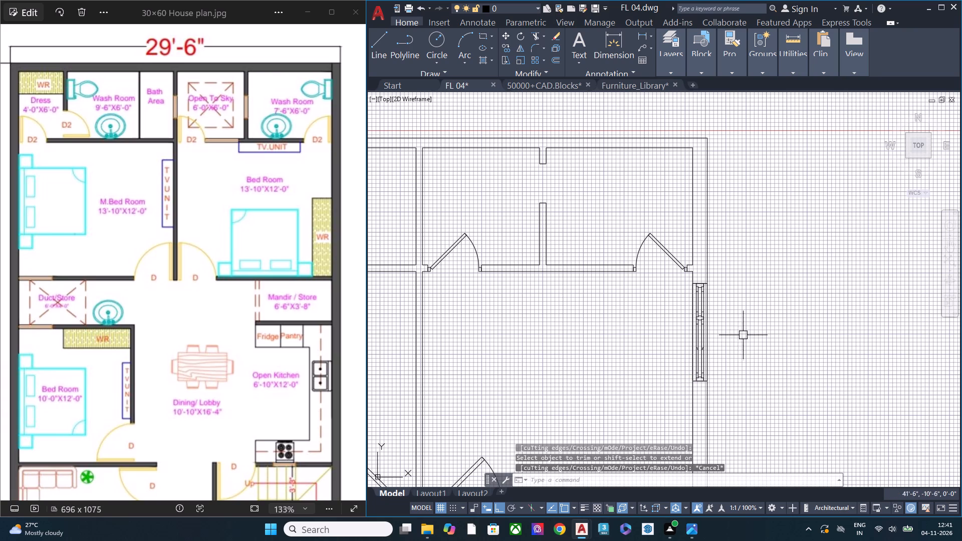
Save the drawing.
{"action": "key", "text": "ctrl+s"}
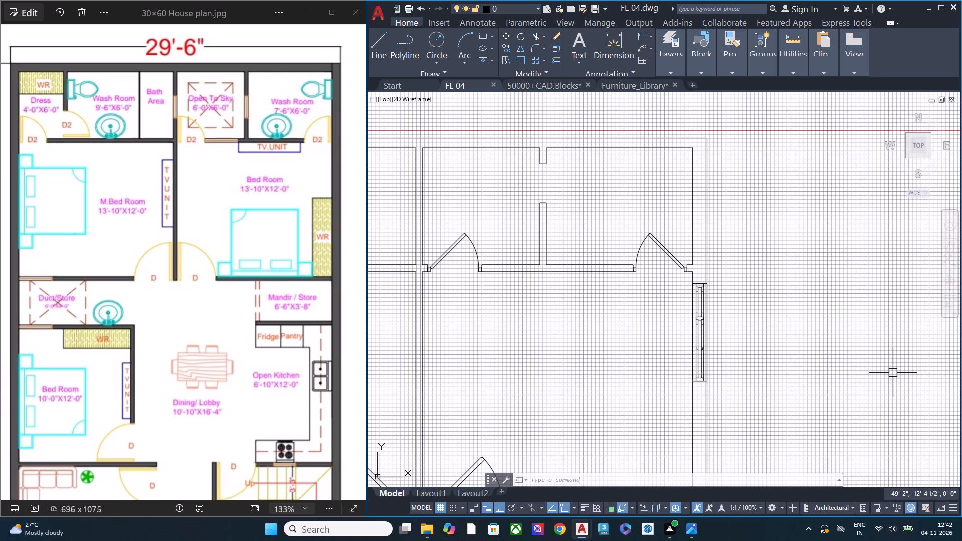
Extend the upper jamb line of the opening between the Open To Sky area and the wash room across to the facing wall.
{"action": "scroll", "coordinate": [744, 272], "scroll_direction": "down", "scroll_amount": 1}
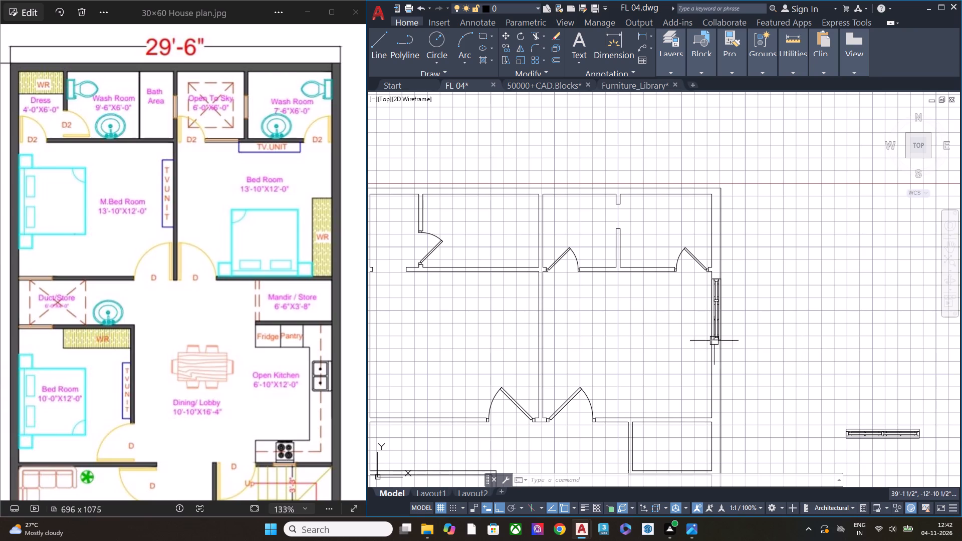
{"action": "middle_click_drag", "start_coordinate": [624, 354], "coordinate": [653, 305]}
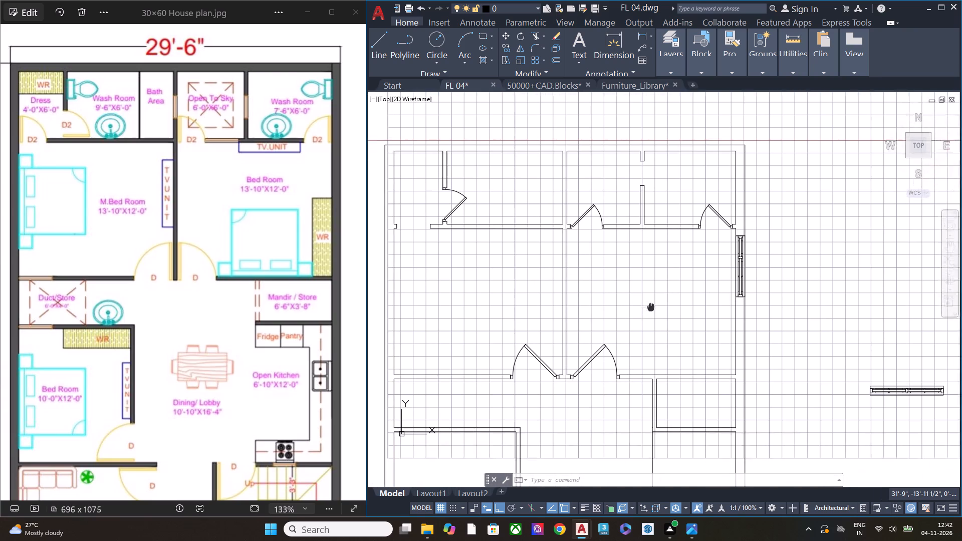
{"action": "middle_click_drag", "start_coordinate": [653, 305], "coordinate": [662, 290]}
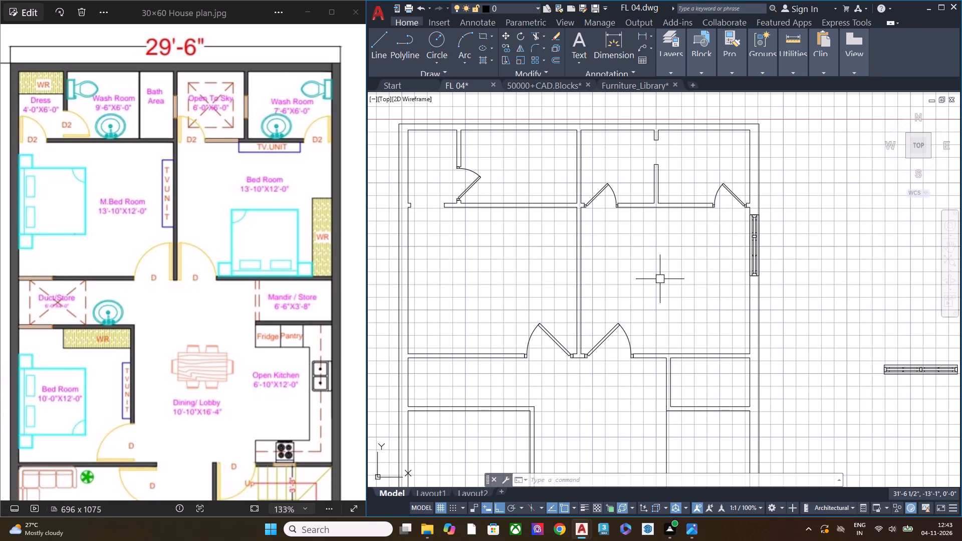
{"action": "middle_click_drag", "start_coordinate": [671, 275], "coordinate": [711, 365]}
{"action": "scroll", "coordinate": [710, 233], "scroll_direction": "up", "scroll_amount": 1}
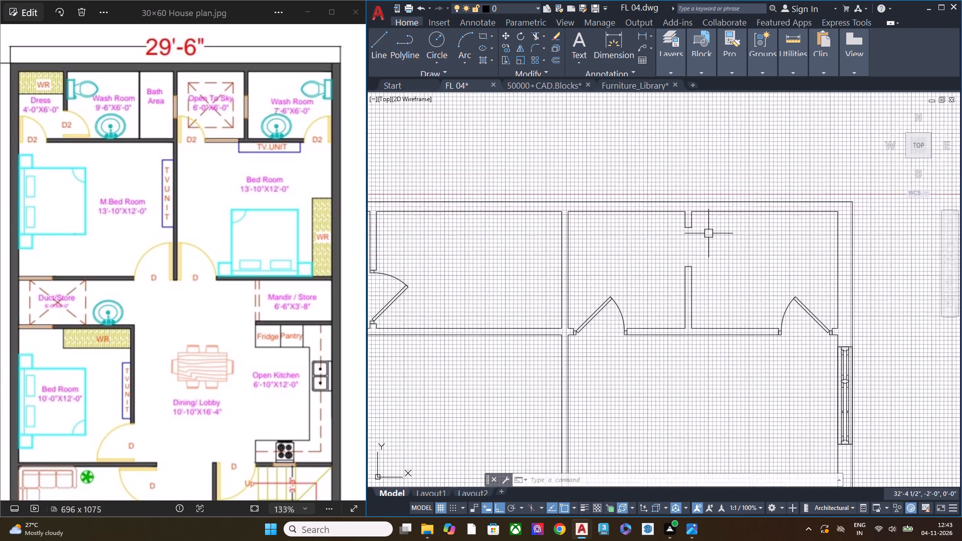
{"action": "scroll", "coordinate": [707, 233], "scroll_direction": "up", "scroll_amount": 1}
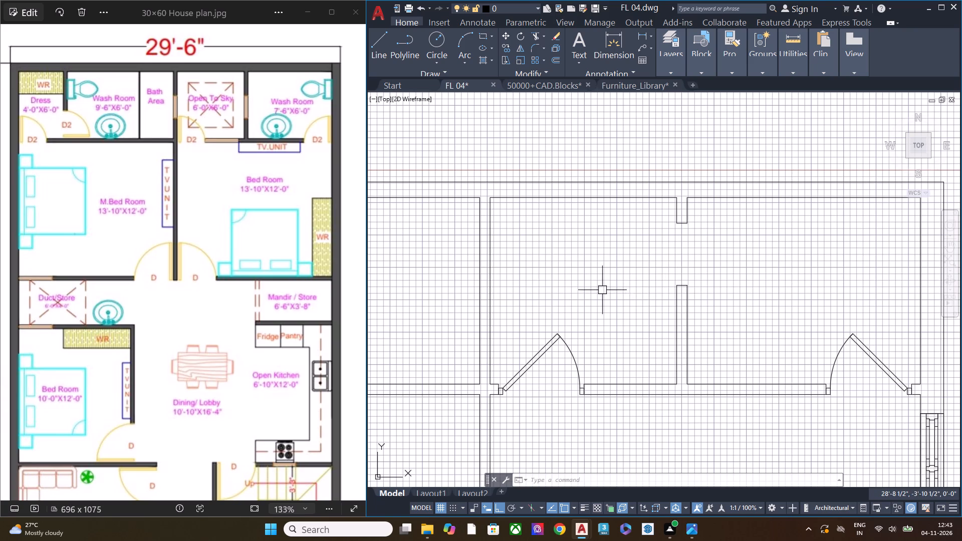
{"action": "middle_click_drag", "start_coordinate": [613, 296], "coordinate": [695, 359]}
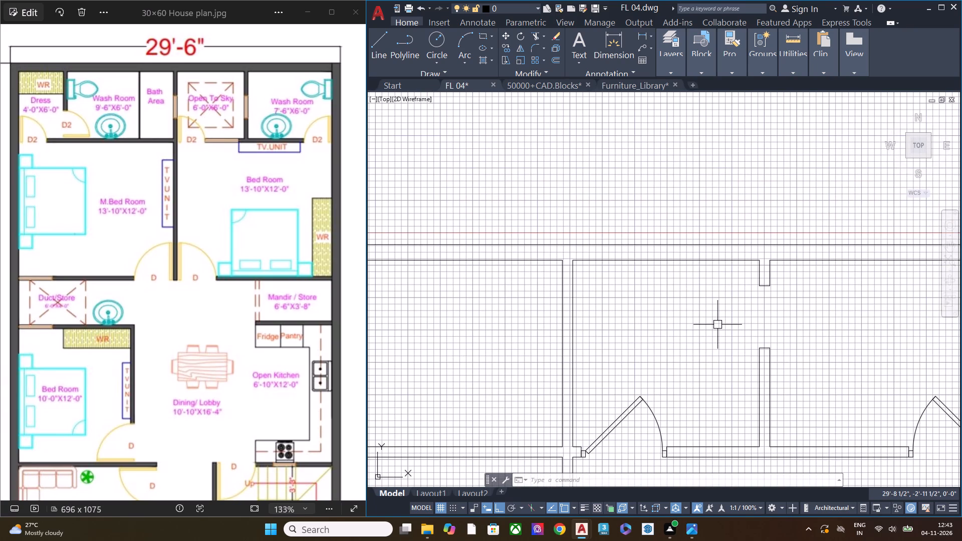
{"action": "type", "text": "EX"}
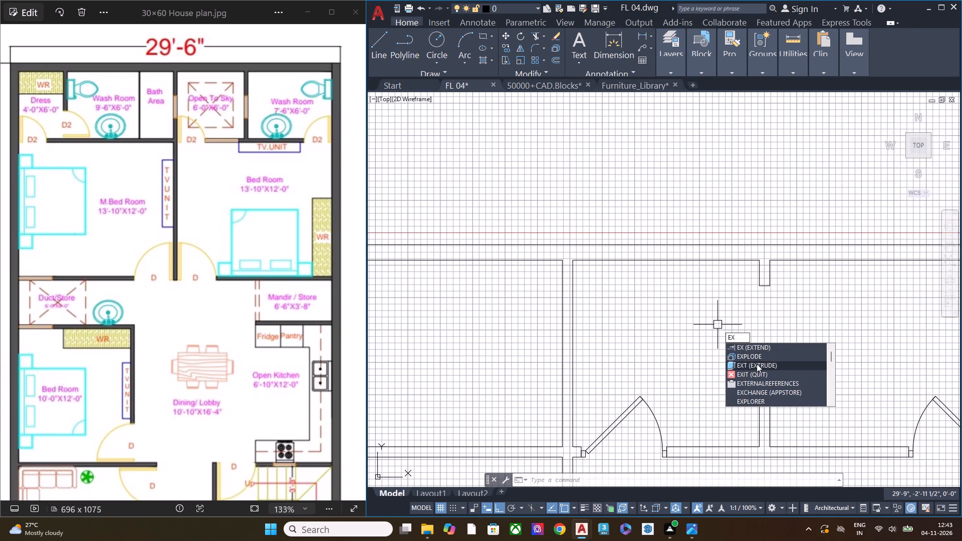
{"action": "left_click", "coordinate": [766, 350]}
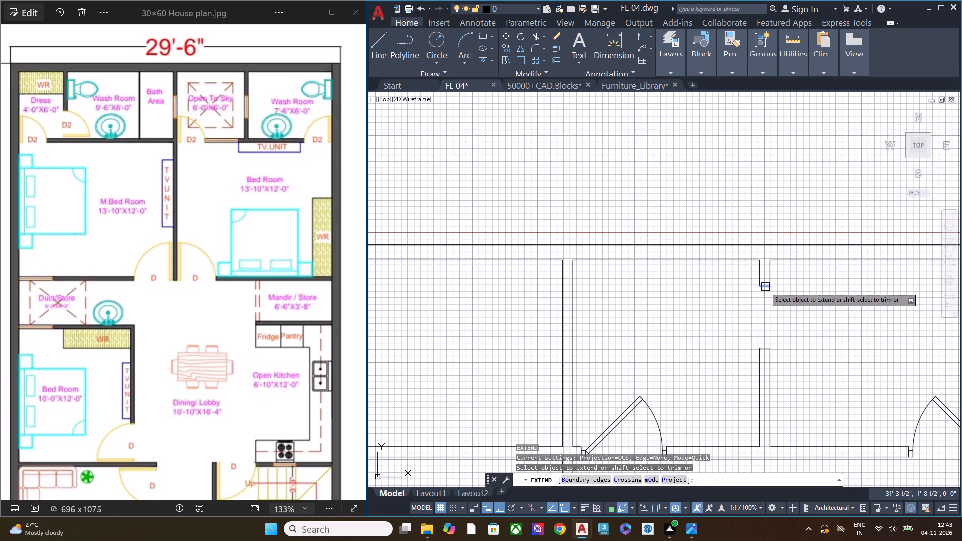
{"action": "left_click", "coordinate": [765, 287]}
{"action": "left_click", "coordinate": [766, 350]}
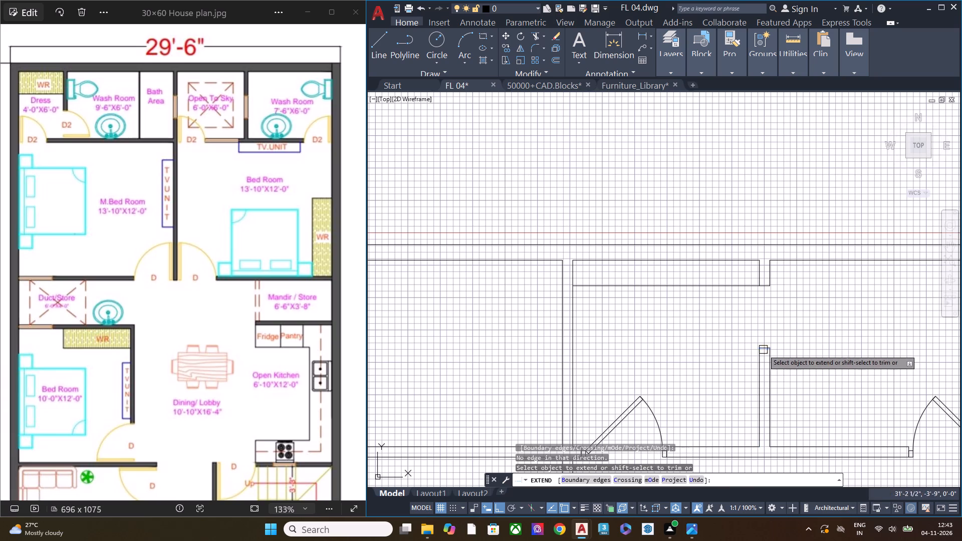
{"action": "left_click", "coordinate": [765, 344]}
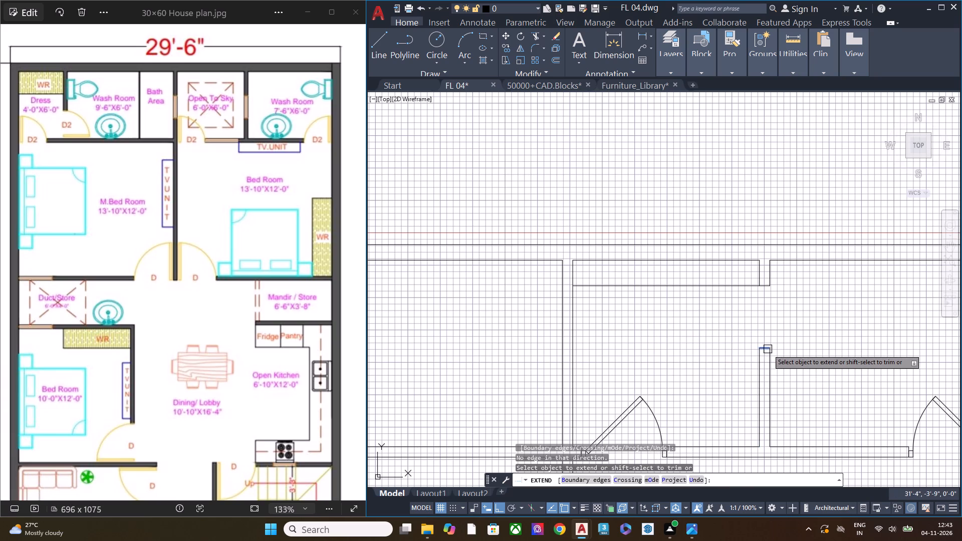
{"action": "key", "text": "Escape"}
Extend that jamb line further through the thickness of the facing wall to its far face.
{"action": "scroll", "coordinate": [635, 245], "scroll_direction": "down", "scroll_amount": 1}
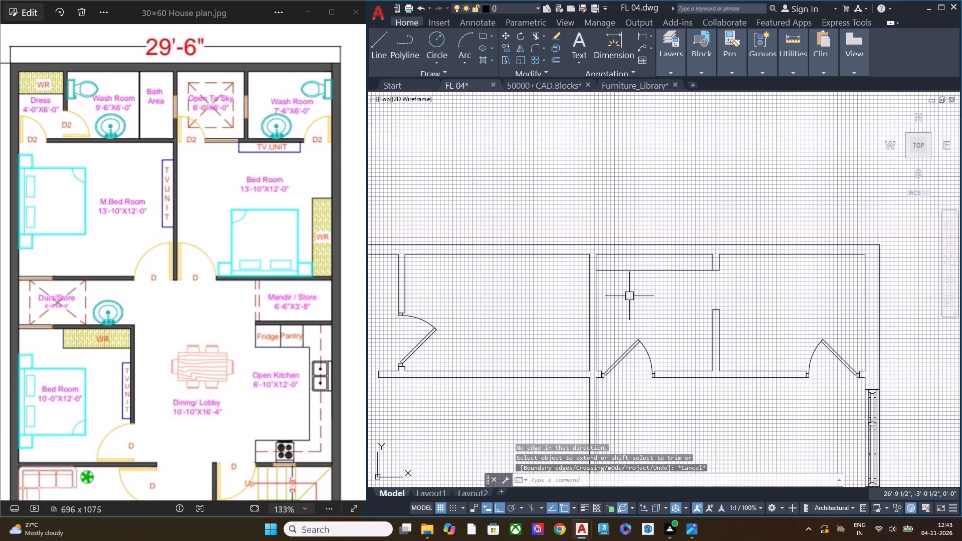
{"action": "type", "text": "EX"}
{"action": "key", "text": "space"}
{"action": "left_click", "coordinate": [608, 274]}
{"action": "key", "text": "Escape"}
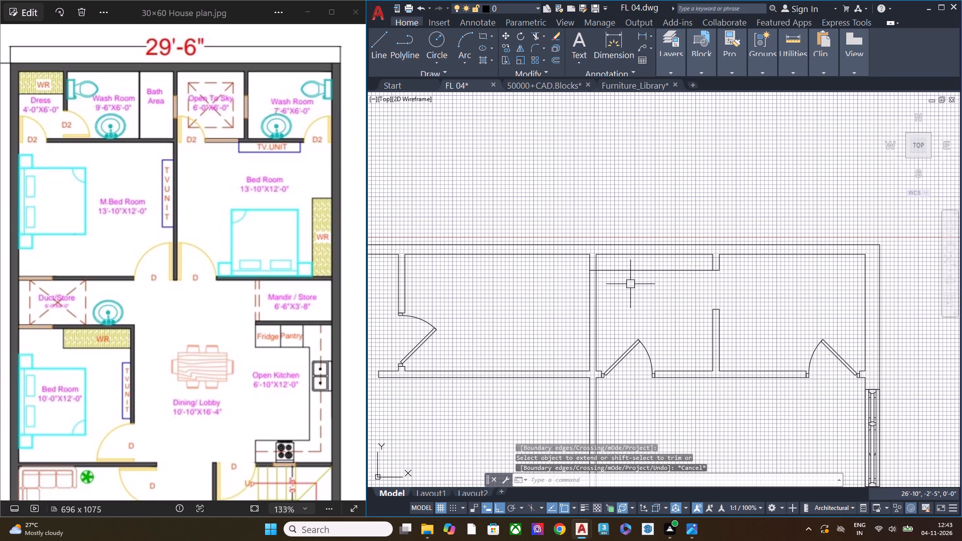
Trim the extended jamb line where it crosses the Open To Sky area between its two side walls.
{"action": "type", "text": "TR"}
{"action": "key", "text": "space"}
{"action": "left_click", "coordinate": [635, 270]}
{"action": "key", "text": "Escape"}
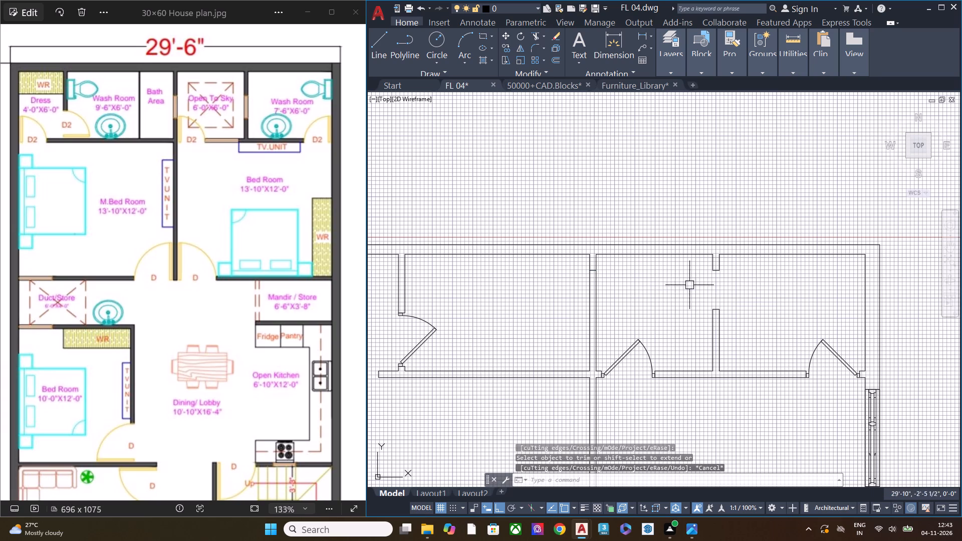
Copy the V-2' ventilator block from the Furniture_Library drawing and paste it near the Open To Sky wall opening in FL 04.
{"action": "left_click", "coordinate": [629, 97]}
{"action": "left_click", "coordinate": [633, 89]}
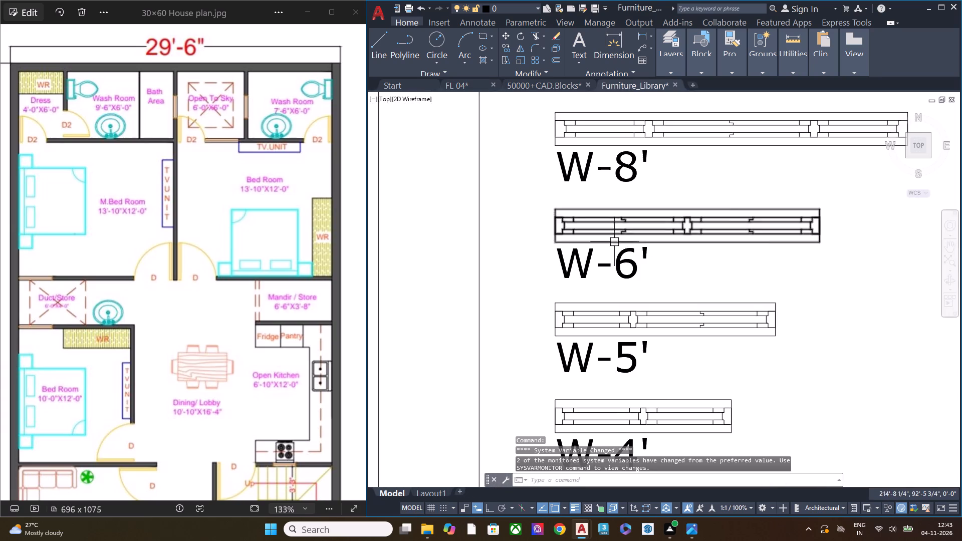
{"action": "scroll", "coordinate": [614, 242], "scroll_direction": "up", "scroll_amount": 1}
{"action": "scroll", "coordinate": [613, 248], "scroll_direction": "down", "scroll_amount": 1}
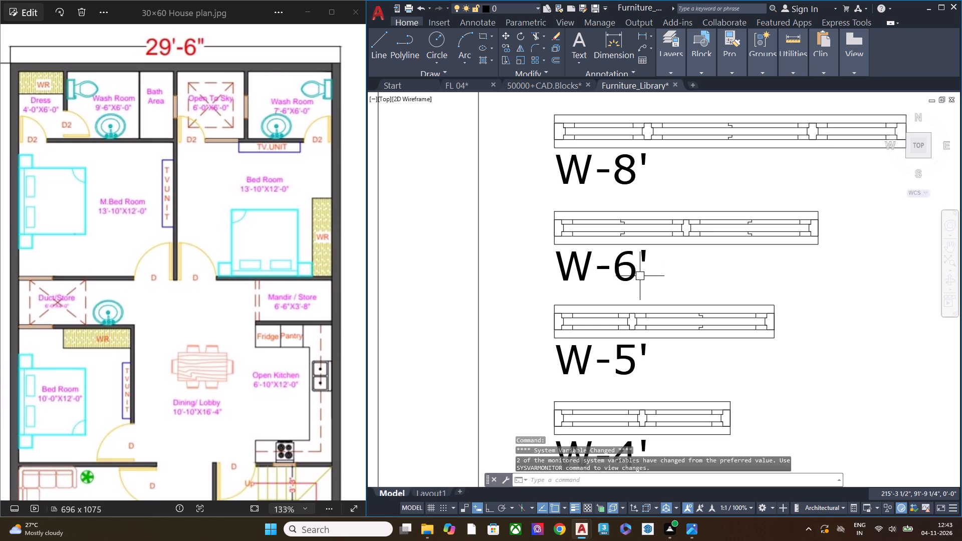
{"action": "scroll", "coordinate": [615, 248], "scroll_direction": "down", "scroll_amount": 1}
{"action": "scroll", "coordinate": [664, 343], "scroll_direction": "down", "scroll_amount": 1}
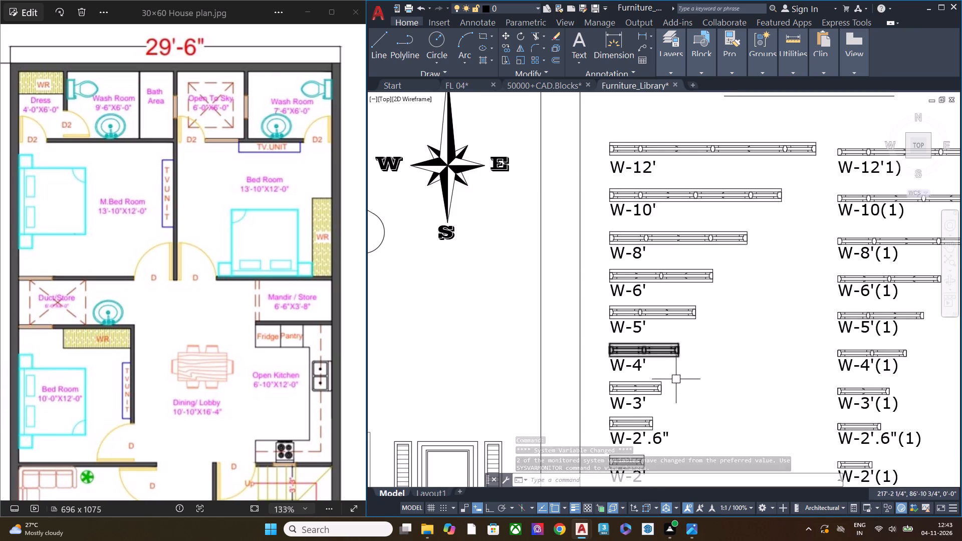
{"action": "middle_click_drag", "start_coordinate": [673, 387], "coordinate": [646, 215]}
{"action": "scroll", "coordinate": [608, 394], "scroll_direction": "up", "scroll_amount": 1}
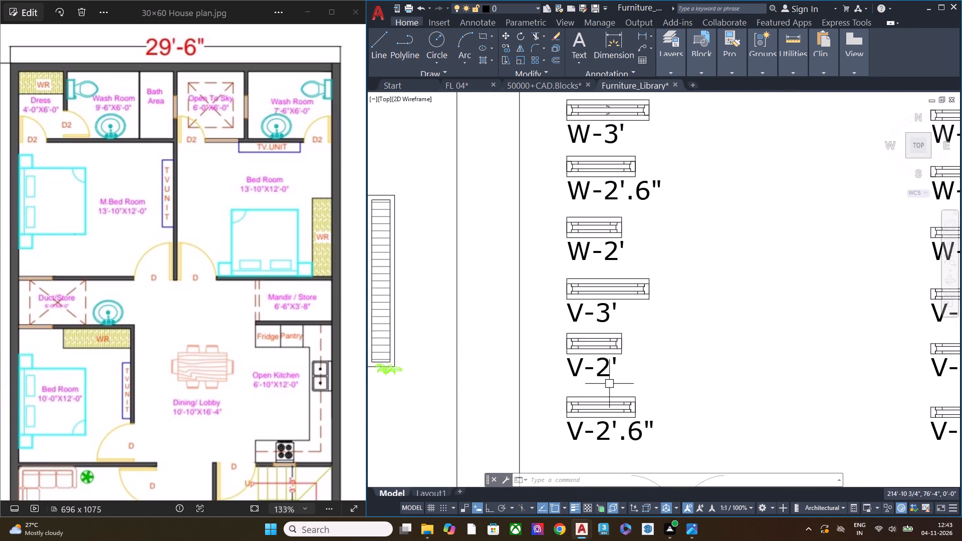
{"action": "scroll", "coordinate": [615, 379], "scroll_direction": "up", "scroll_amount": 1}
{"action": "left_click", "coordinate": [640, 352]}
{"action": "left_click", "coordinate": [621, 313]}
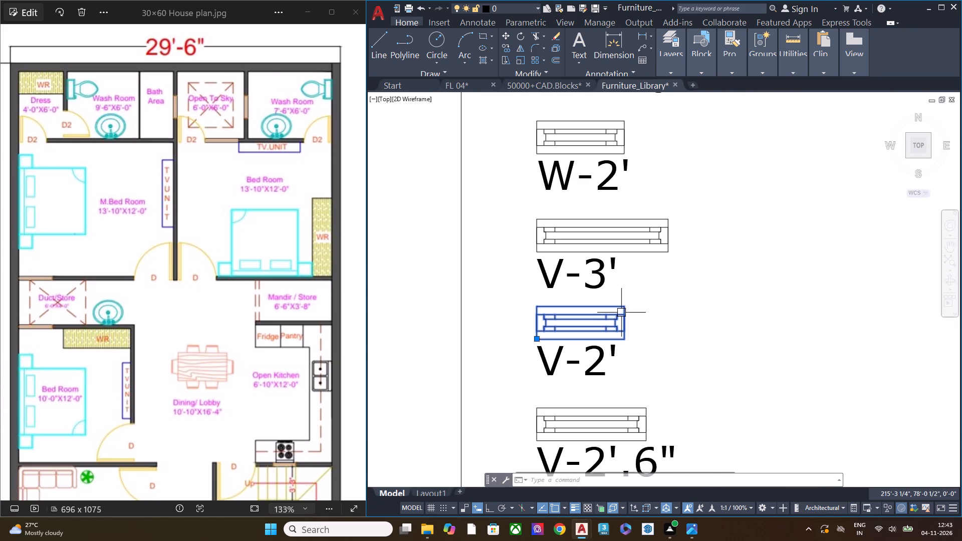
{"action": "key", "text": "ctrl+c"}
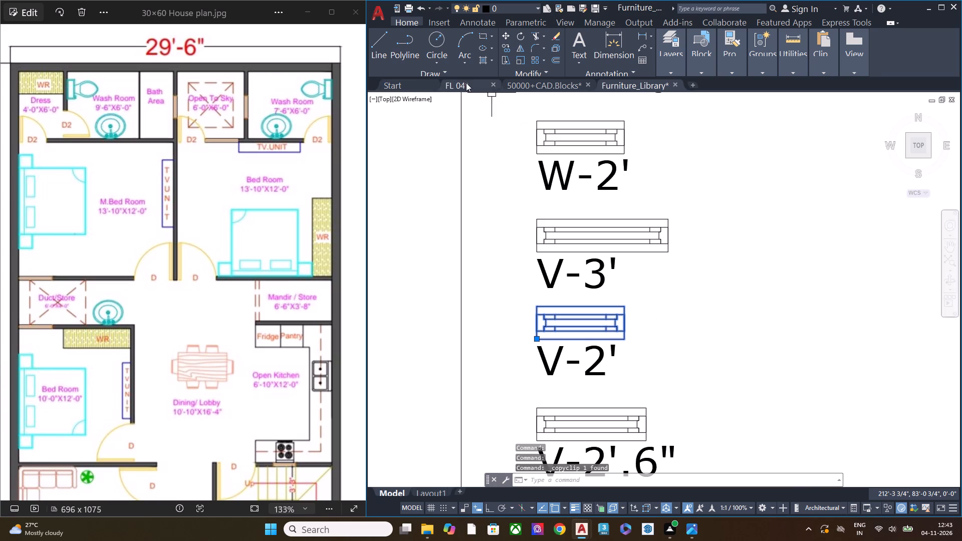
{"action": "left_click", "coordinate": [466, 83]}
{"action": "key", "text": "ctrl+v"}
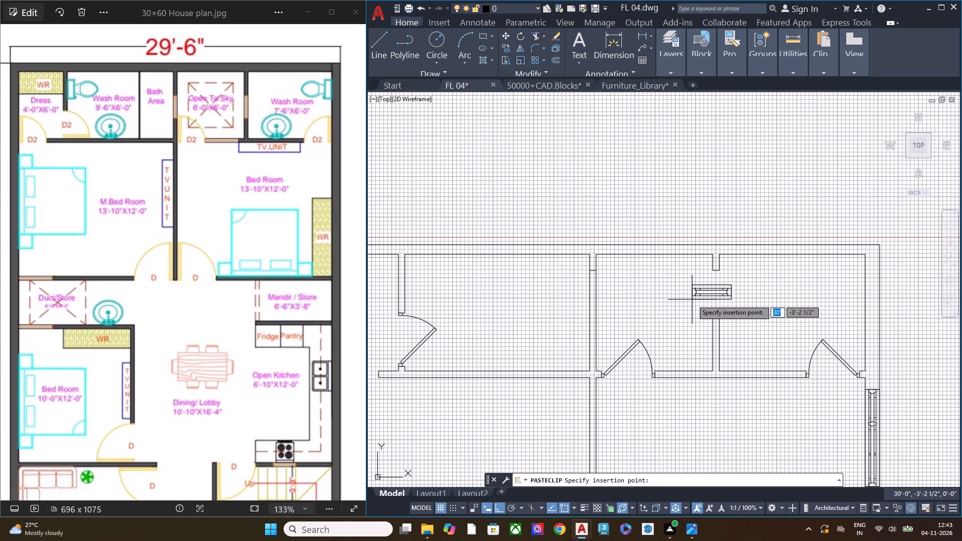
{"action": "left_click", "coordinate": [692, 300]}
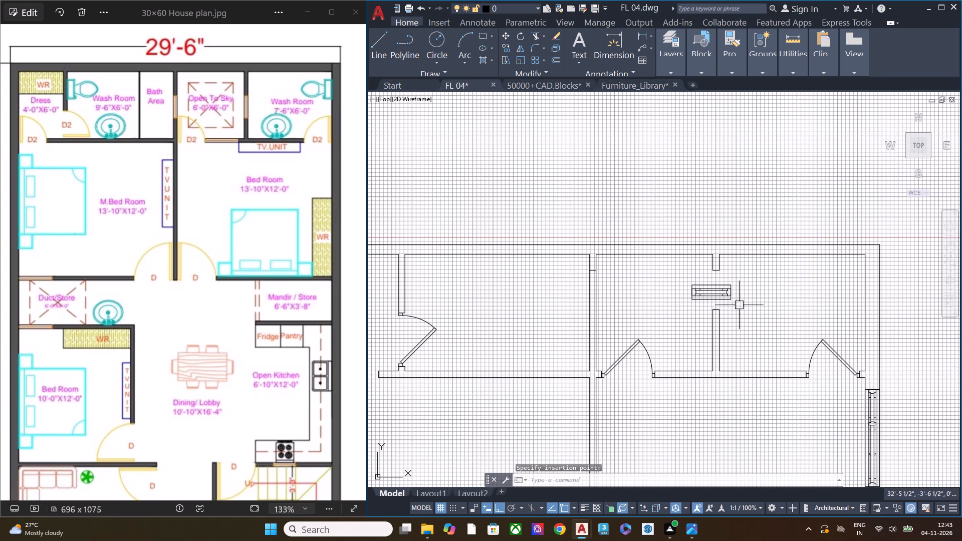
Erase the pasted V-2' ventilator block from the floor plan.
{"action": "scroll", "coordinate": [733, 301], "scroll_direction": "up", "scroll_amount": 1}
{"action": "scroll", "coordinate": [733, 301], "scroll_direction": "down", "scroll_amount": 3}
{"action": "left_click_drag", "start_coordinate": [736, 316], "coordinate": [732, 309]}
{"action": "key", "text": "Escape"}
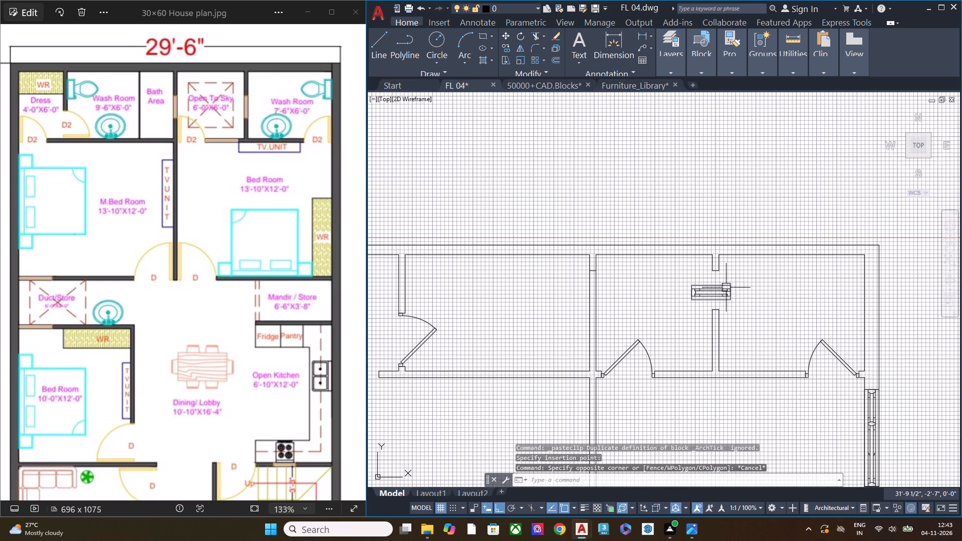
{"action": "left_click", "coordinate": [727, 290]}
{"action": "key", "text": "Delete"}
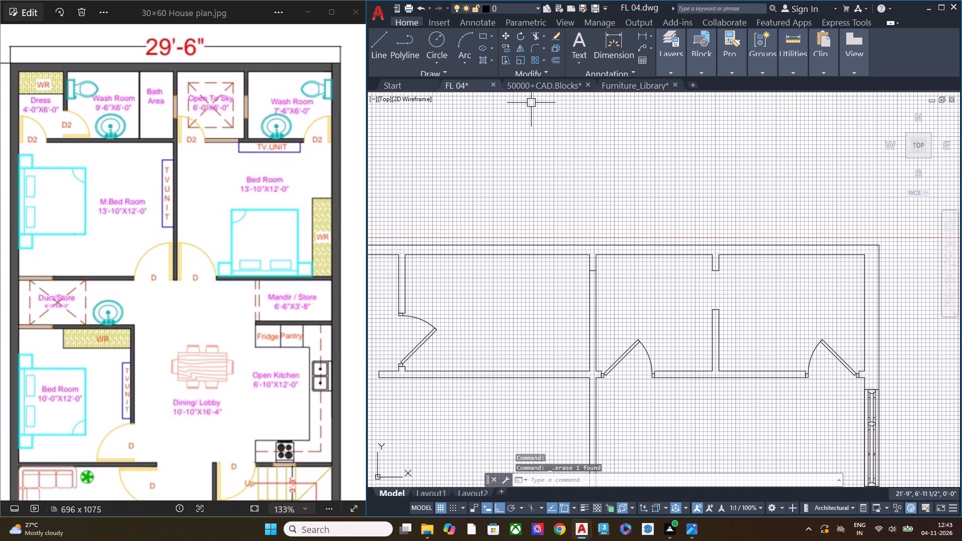
Copy the V-2'(1) ventilator block from the Furniture_Library drawing and paste it inside the Open To Sky area in FL 04.
{"action": "left_click", "coordinate": [634, 85]}
{"action": "scroll", "coordinate": [523, 272], "scroll_direction": "down", "scroll_amount": 3}
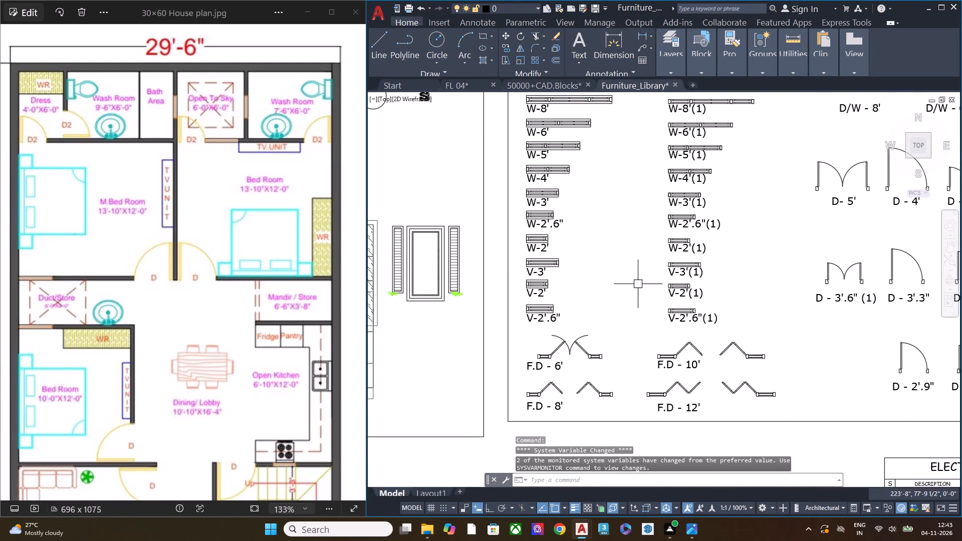
{"action": "scroll", "coordinate": [684, 278], "scroll_direction": "up", "scroll_amount": 4}
{"action": "left_click", "coordinate": [692, 333]}
{"action": "key", "text": "ctrl+c"}
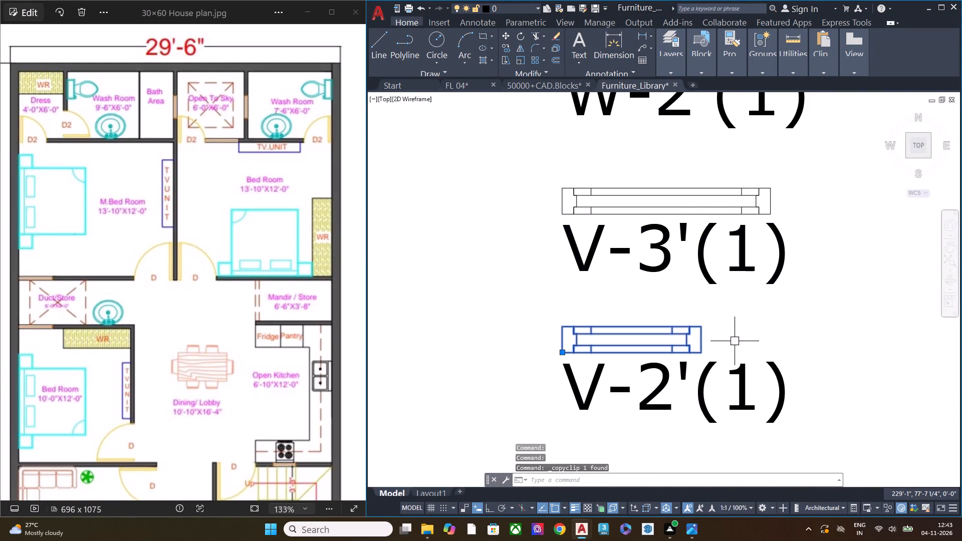
{"action": "left_click", "coordinate": [464, 90]}
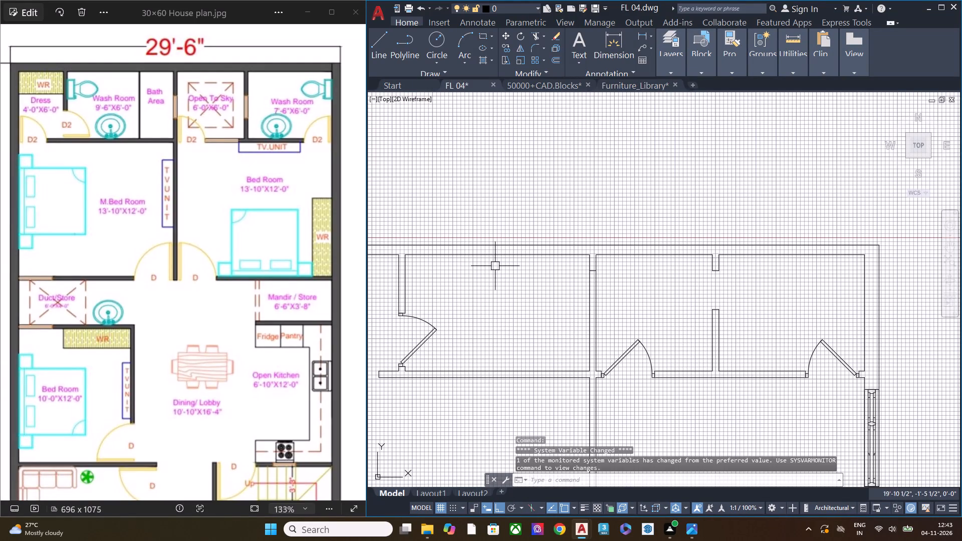
{"action": "key", "text": "ctrl+v"}
{"action": "left_click", "coordinate": [641, 290]}
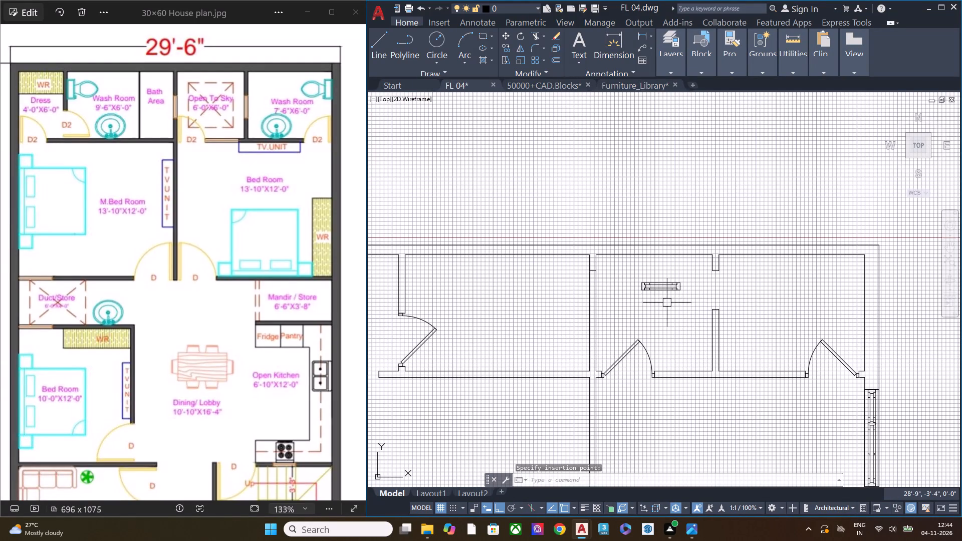
Rotate the pasted V-2'(1) block a quarter turn clockwise about its upper-right corner so that it stands vertical.
{"action": "left_click", "coordinate": [667, 303]}
{"action": "left_click", "coordinate": [644, 285]}
{"action": "key", "text": "r"}
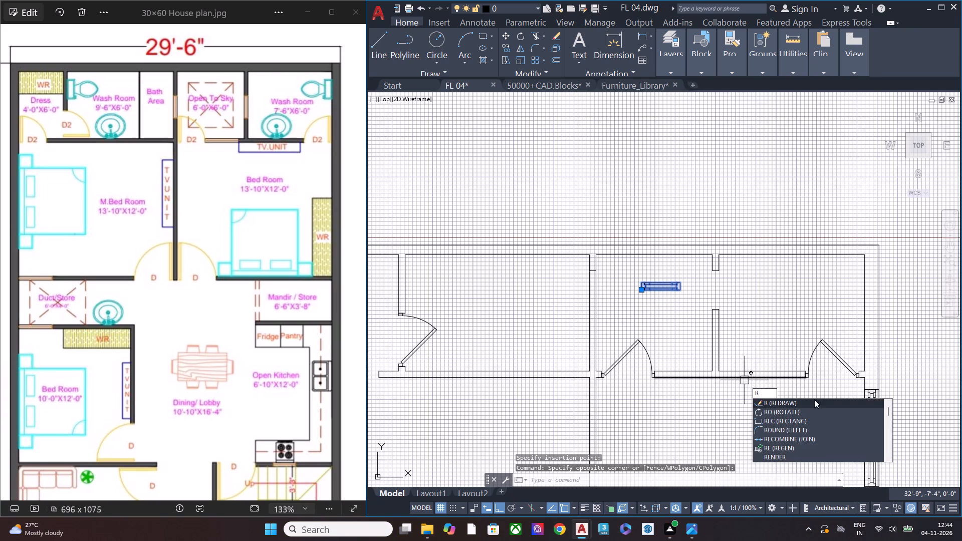
{"action": "left_click", "coordinate": [801, 416]}
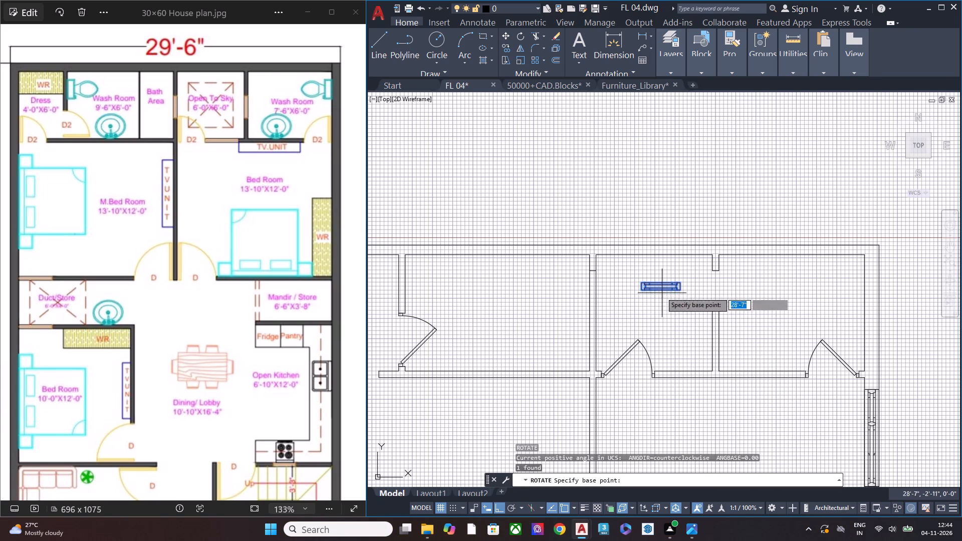
{"action": "scroll", "coordinate": [651, 284], "scroll_direction": "up", "scroll_amount": 4}
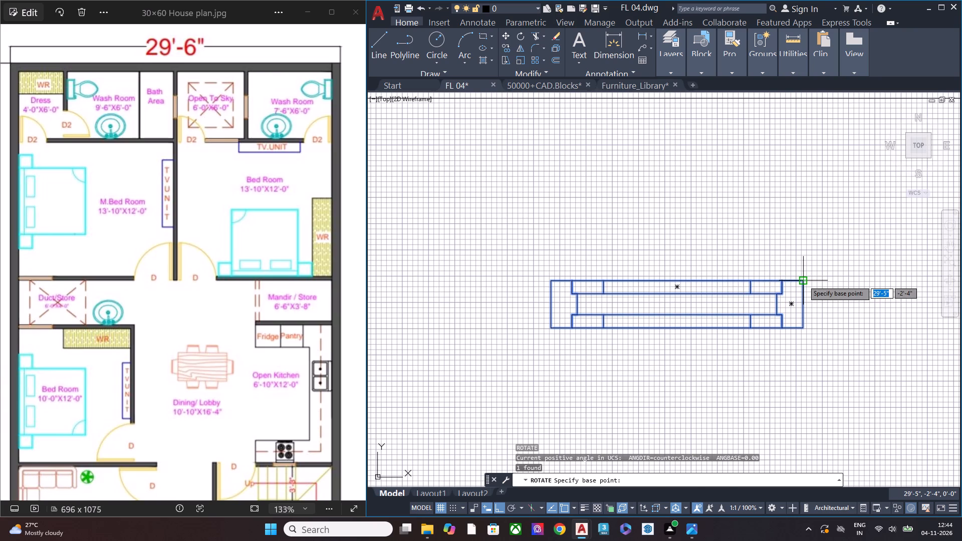
{"action": "left_click", "coordinate": [803, 281]}
{"action": "left_click", "coordinate": [797, 350]}
Move the ventilator block by its upper-right corner onto the upper jamb's wash-room-side corner in the Open To Sky wall opening.
{"action": "scroll", "coordinate": [724, 351], "scroll_direction": "down", "scroll_amount": 2}
{"action": "scroll", "coordinate": [724, 351], "scroll_direction": "up", "scroll_amount": 1}
{"action": "scroll", "coordinate": [724, 352], "scroll_direction": "down", "scroll_amount": 1}
{"action": "left_click", "coordinate": [777, 336]}
{"action": "left_click", "coordinate": [719, 293]}
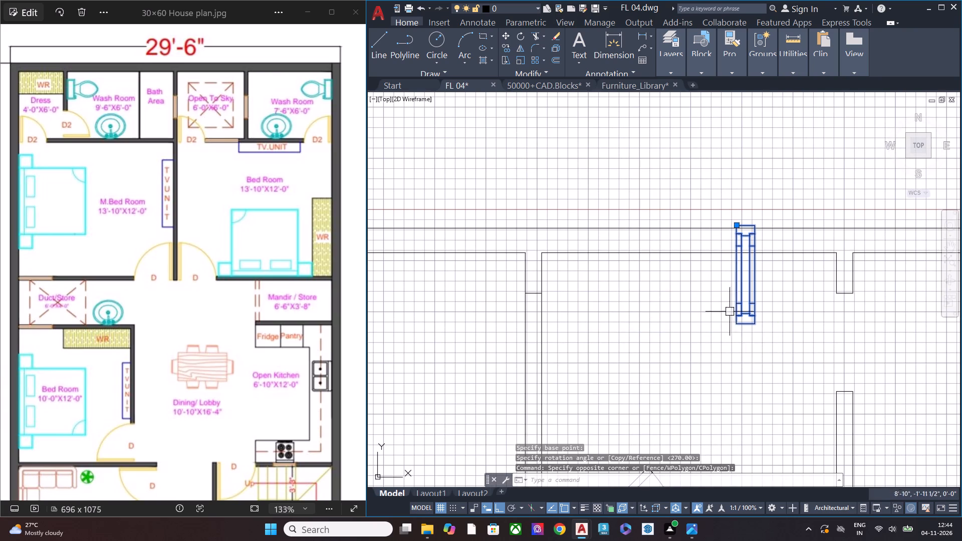
{"action": "key", "text": "m"}
{"action": "key", "text": "space"}
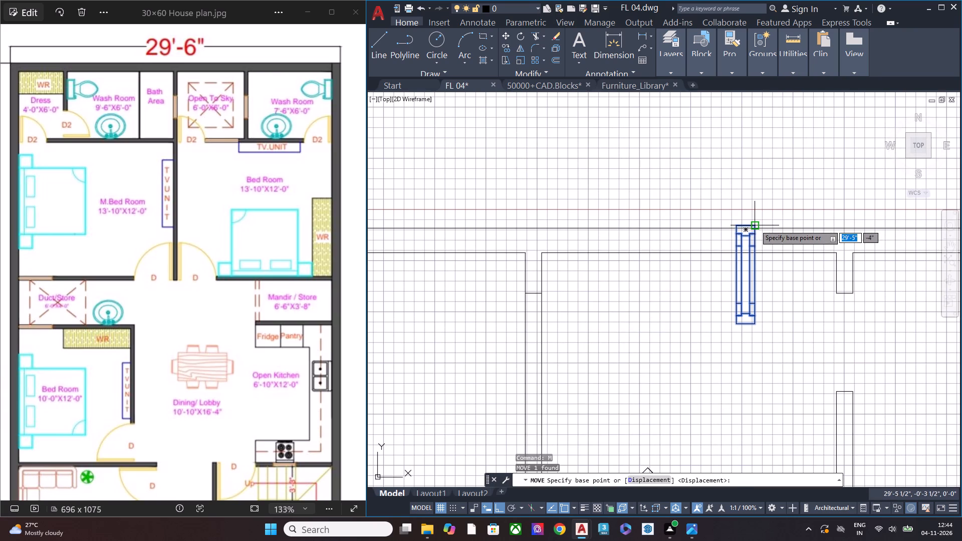
{"action": "left_click", "coordinate": [755, 225]}
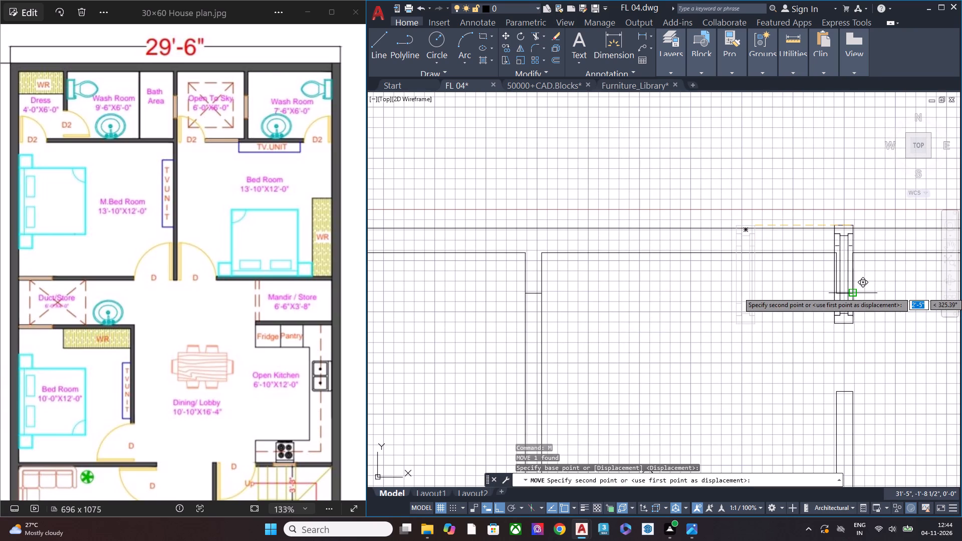
{"action": "left_click", "coordinate": [856, 292]}
{"action": "key", "text": "Escape"}
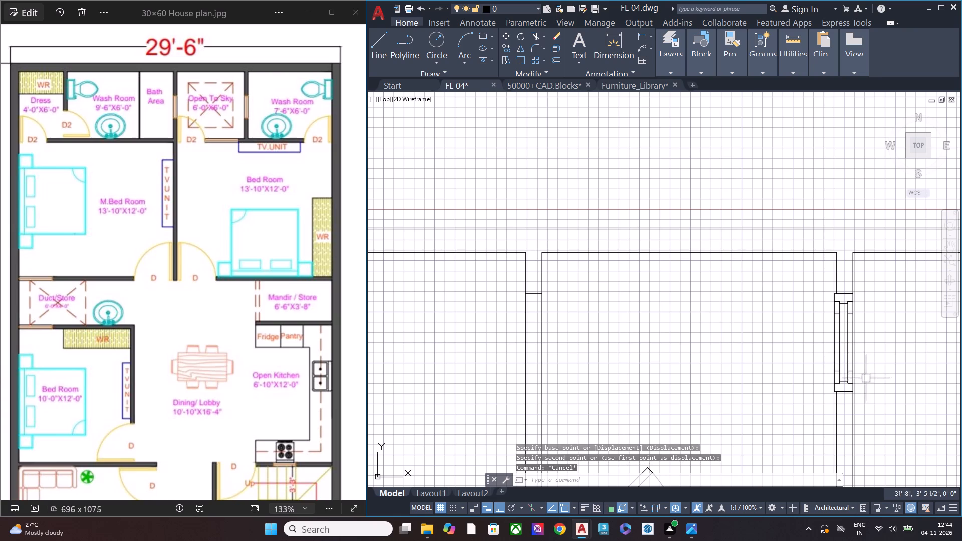
Examine how the ventilator block fits its wall opening and look over the adjoining rooms along the outer wall.
{"action": "middle_click_drag", "start_coordinate": [854, 373], "coordinate": [743, 360]}
{"action": "scroll", "coordinate": [733, 342], "scroll_direction": "up", "scroll_amount": 2}
{"action": "scroll", "coordinate": [662, 327], "scroll_direction": "down", "scroll_amount": 1}
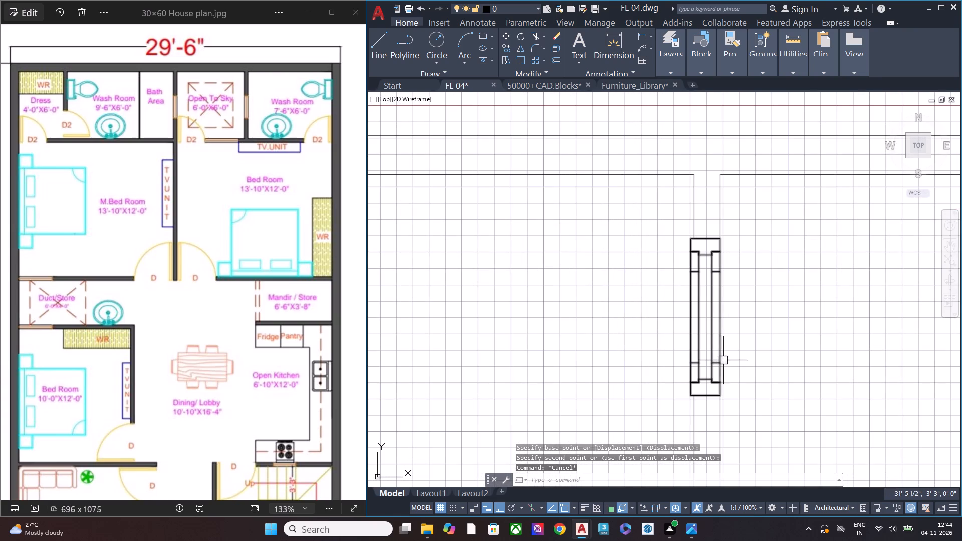
{"action": "scroll", "coordinate": [715, 308], "scroll_direction": "up", "scroll_amount": 1}
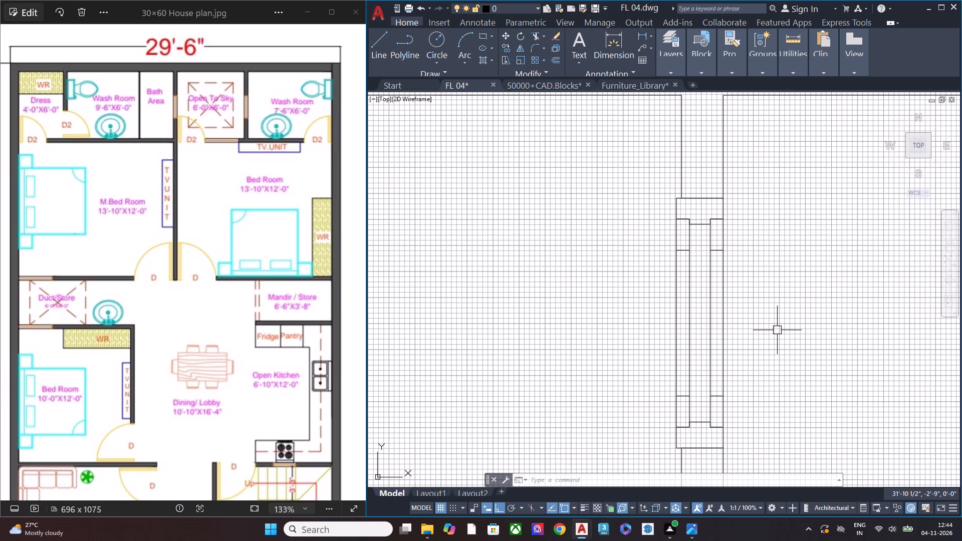
{"action": "key", "text": "Escape"}
{"action": "scroll", "coordinate": [760, 325], "scroll_direction": "down", "scroll_amount": 3}
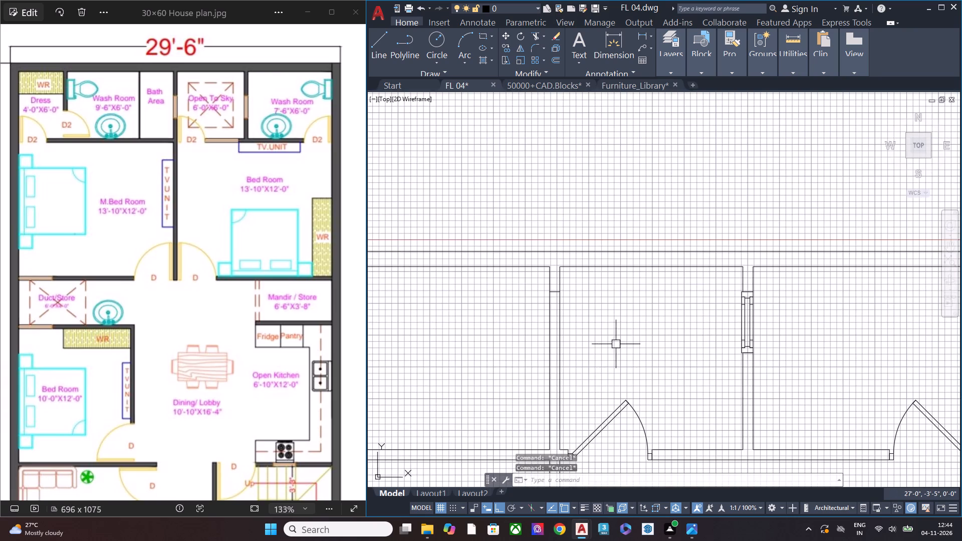
{"action": "middle_click_drag", "start_coordinate": [615, 344], "coordinate": [765, 345]}
{"action": "middle_click_drag", "start_coordinate": [660, 342], "coordinate": [850, 336]}
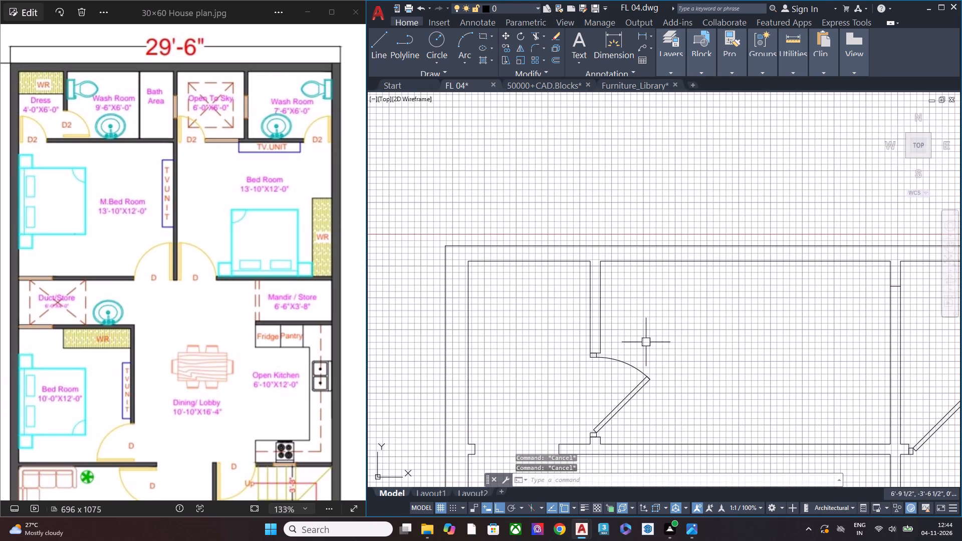
{"action": "scroll", "coordinate": [608, 337], "scroll_direction": "down", "scroll_amount": 3}
{"action": "scroll", "coordinate": [762, 333], "scroll_direction": "up", "scroll_amount": 4}
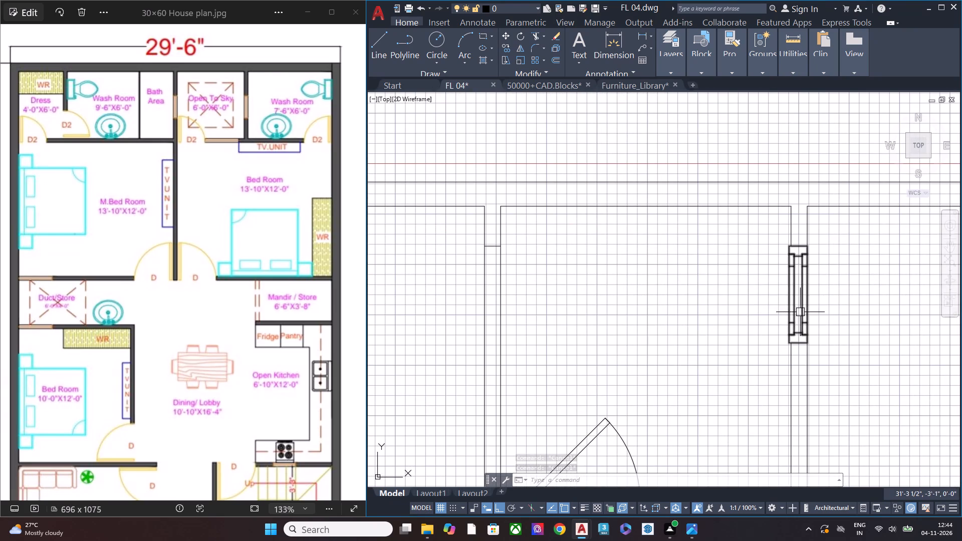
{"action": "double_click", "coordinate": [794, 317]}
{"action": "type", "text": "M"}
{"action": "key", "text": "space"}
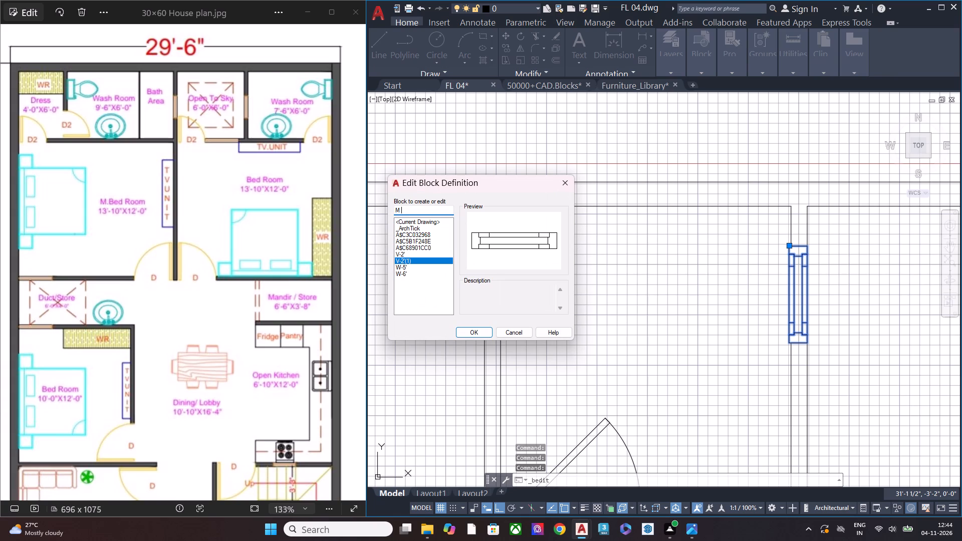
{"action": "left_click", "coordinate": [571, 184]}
Try to measure the width of the ventilator's upper frame with the distance measurement.
{"action": "scroll", "coordinate": [828, 262], "scroll_direction": "up", "scroll_amount": 1}
{"action": "scroll", "coordinate": [821, 257], "scroll_direction": "down", "scroll_amount": 1}
{"action": "scroll", "coordinate": [812, 255], "scroll_direction": "up", "scroll_amount": 3}
{"action": "left_click", "coordinate": [792, 72]}
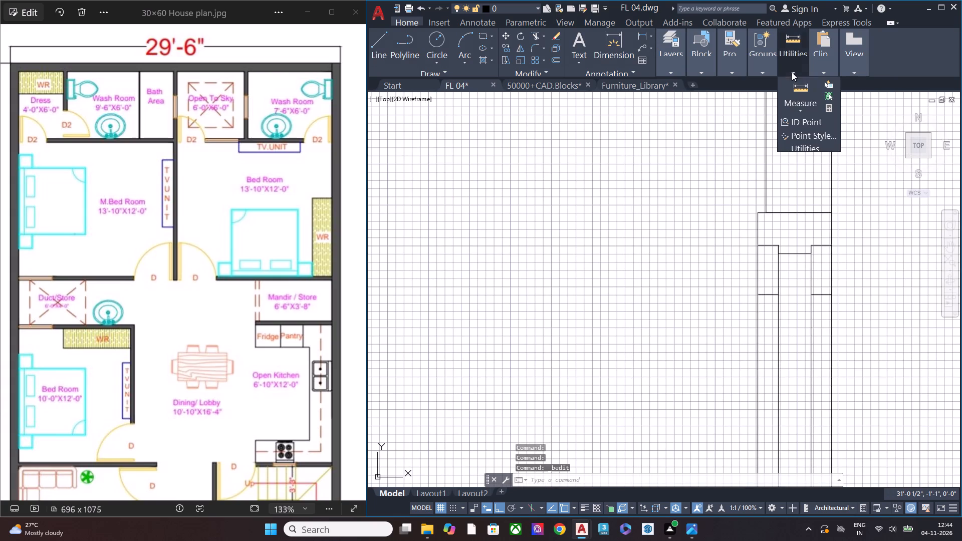
{"action": "left_click", "coordinate": [796, 101]}
{"action": "left_click", "coordinate": [810, 141]}
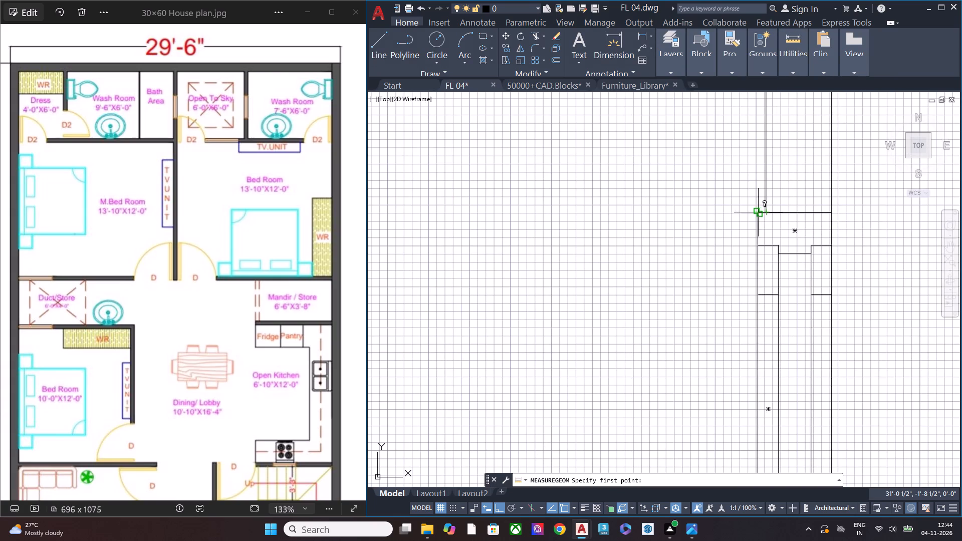
{"action": "left_click", "coordinate": [831, 214]}
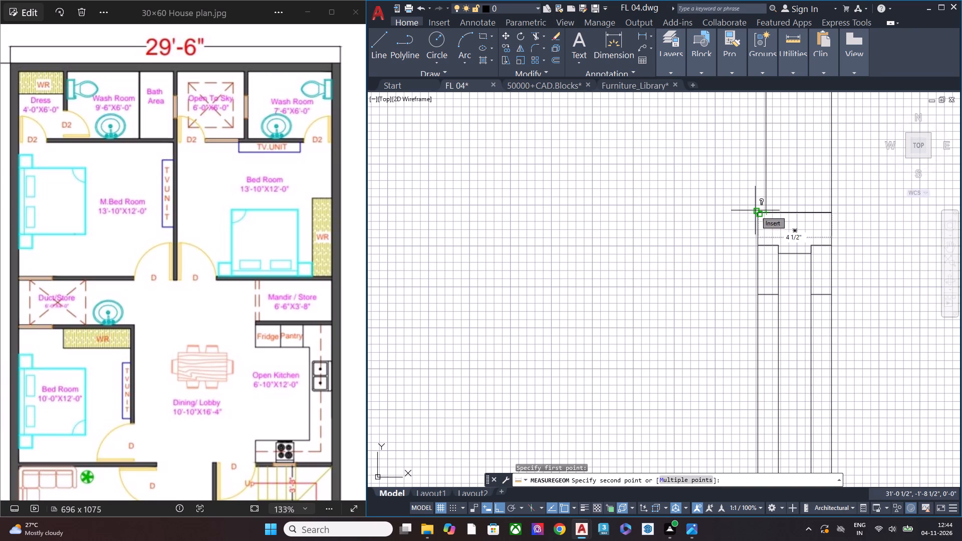
{"action": "key", "text": "Escape"}
Quick-measure the ventilator's upper frame against the thickness of the adjoining wall.
{"action": "scroll", "coordinate": [721, 268], "scroll_direction": "down", "scroll_amount": 2}
{"action": "middle_click_drag", "start_coordinate": [818, 268], "coordinate": [692, 317]}
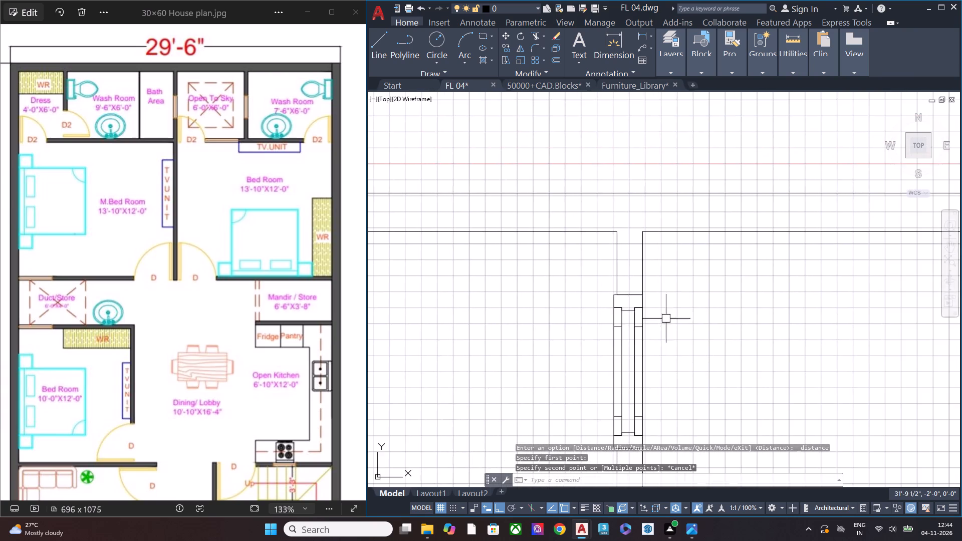
{"action": "scroll", "coordinate": [627, 318], "scroll_direction": "up", "scroll_amount": 3}
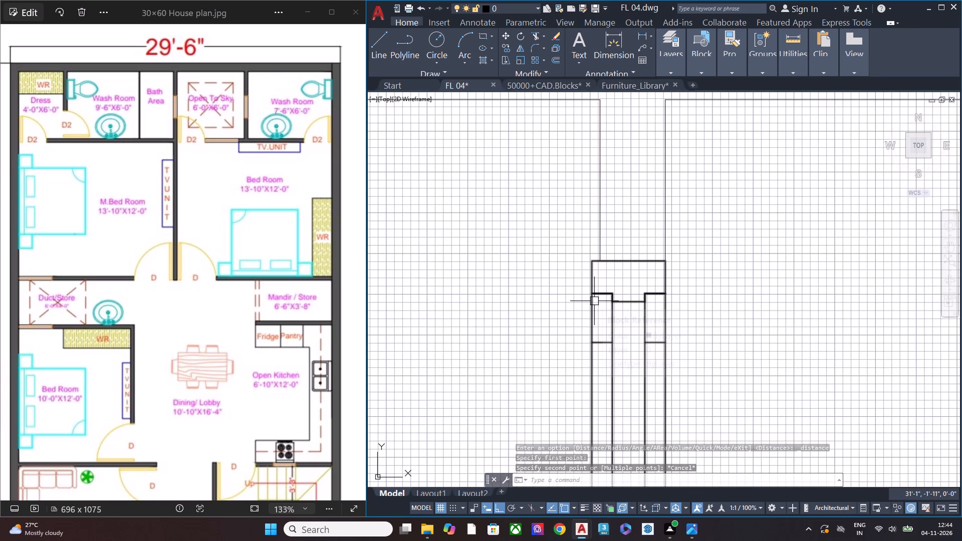
{"action": "left_click", "coordinate": [792, 68]}
{"action": "left_click", "coordinate": [799, 97]}
{"action": "left_click", "coordinate": [804, 130]}
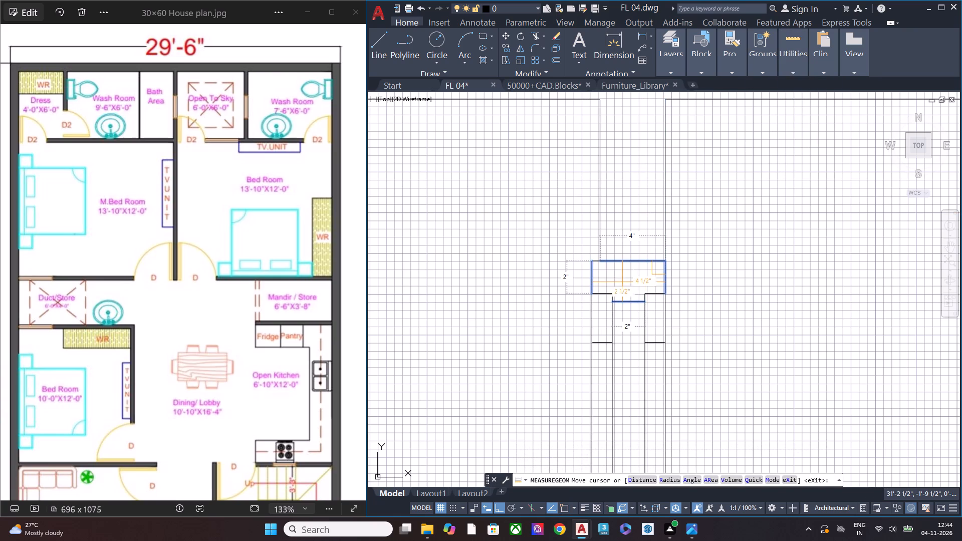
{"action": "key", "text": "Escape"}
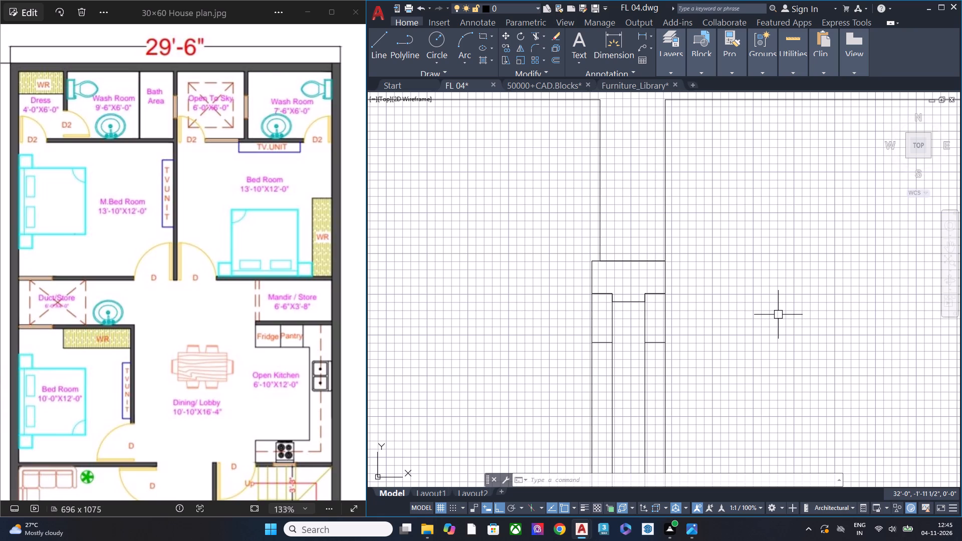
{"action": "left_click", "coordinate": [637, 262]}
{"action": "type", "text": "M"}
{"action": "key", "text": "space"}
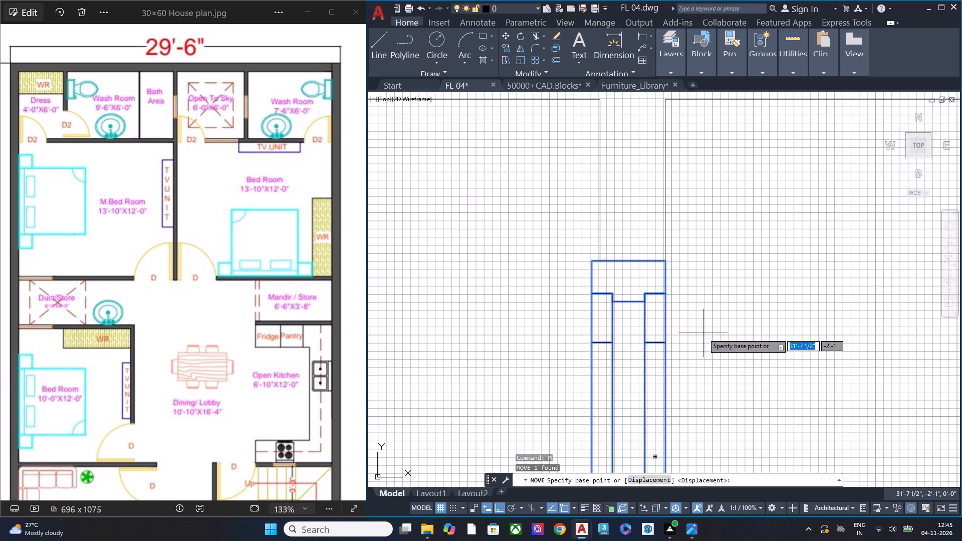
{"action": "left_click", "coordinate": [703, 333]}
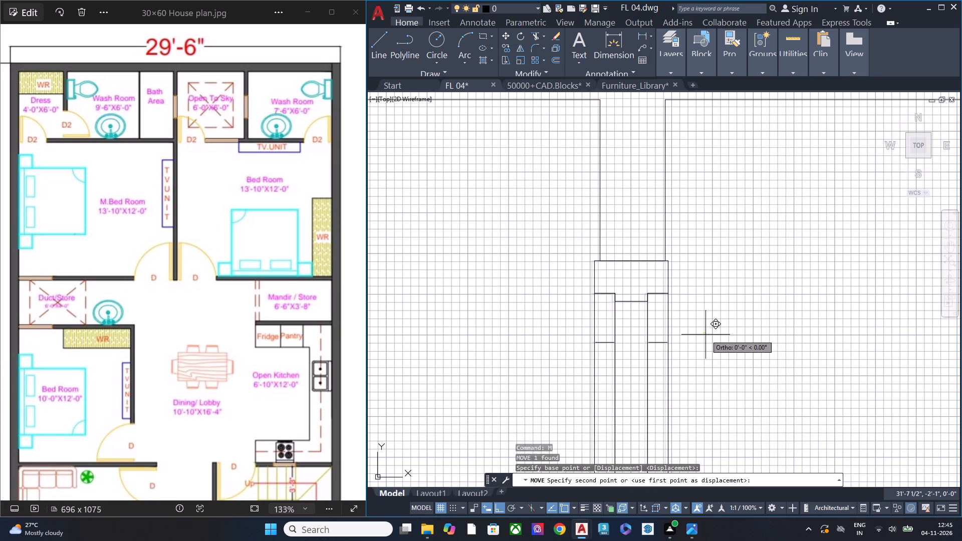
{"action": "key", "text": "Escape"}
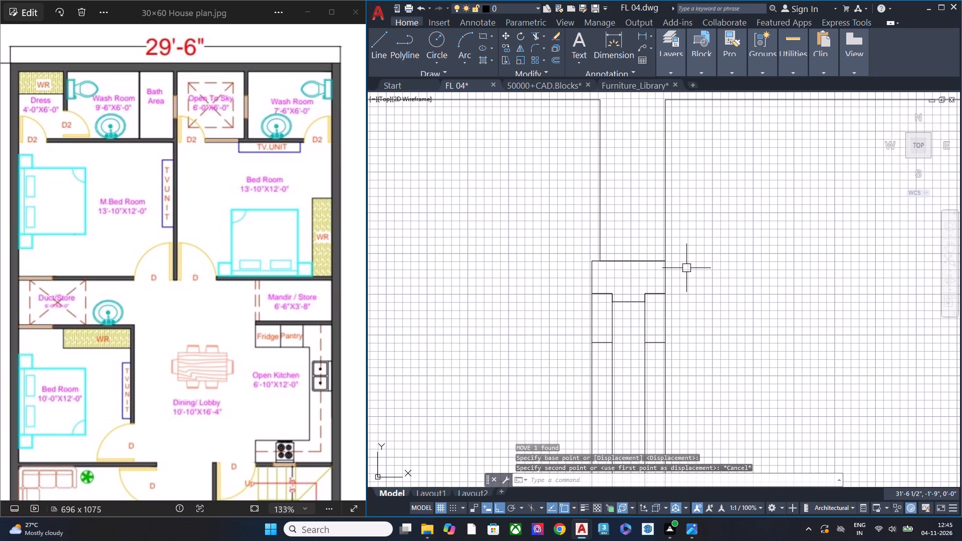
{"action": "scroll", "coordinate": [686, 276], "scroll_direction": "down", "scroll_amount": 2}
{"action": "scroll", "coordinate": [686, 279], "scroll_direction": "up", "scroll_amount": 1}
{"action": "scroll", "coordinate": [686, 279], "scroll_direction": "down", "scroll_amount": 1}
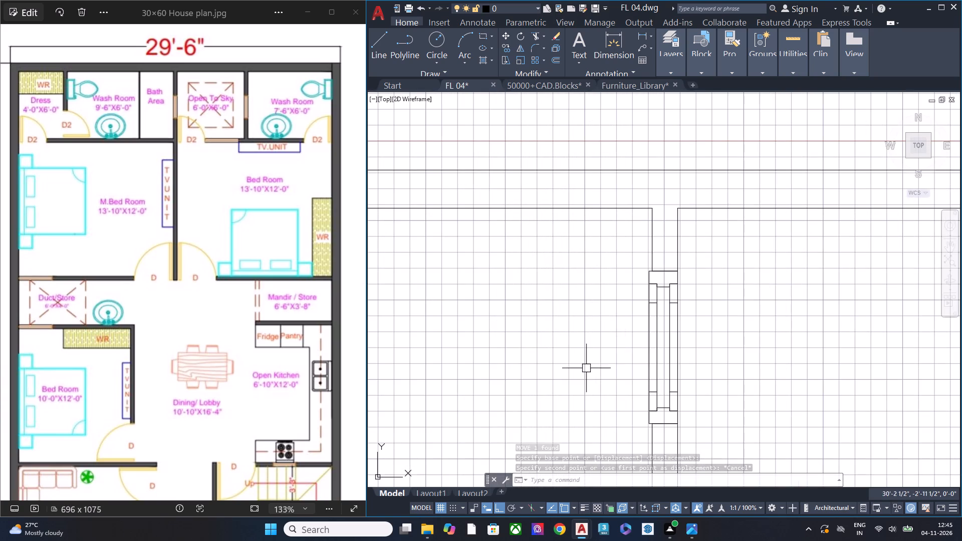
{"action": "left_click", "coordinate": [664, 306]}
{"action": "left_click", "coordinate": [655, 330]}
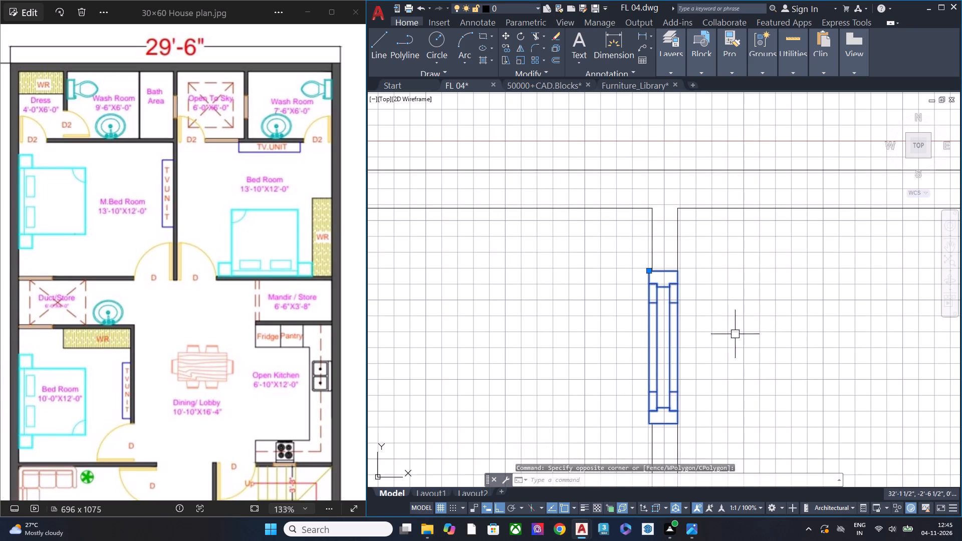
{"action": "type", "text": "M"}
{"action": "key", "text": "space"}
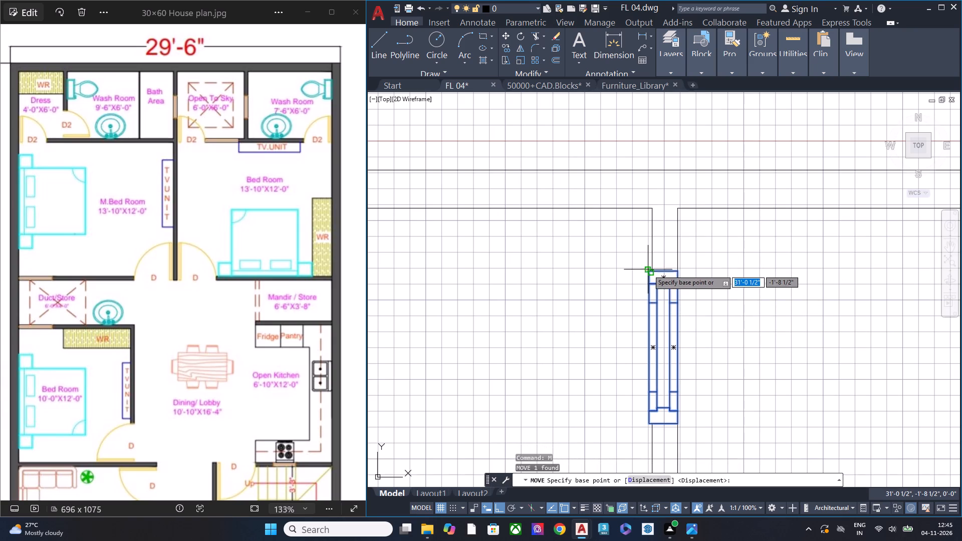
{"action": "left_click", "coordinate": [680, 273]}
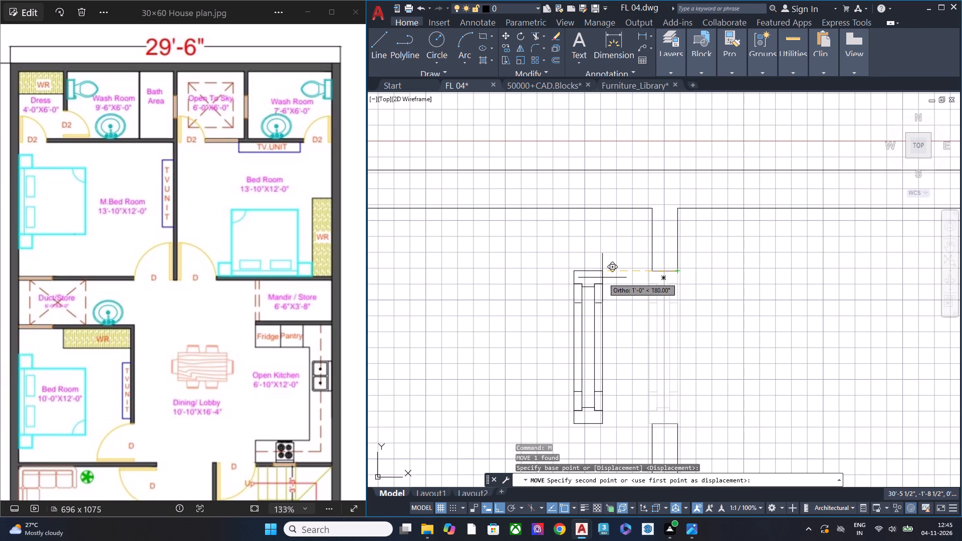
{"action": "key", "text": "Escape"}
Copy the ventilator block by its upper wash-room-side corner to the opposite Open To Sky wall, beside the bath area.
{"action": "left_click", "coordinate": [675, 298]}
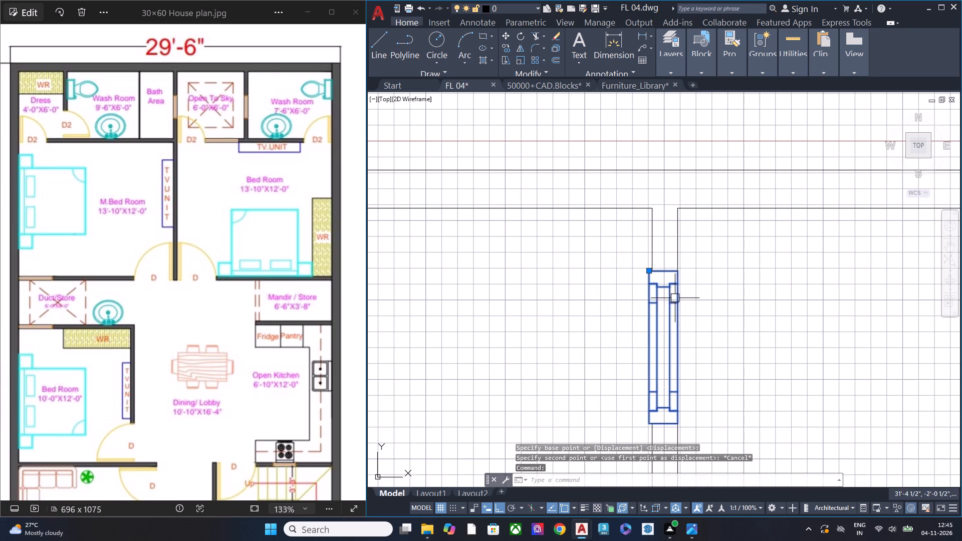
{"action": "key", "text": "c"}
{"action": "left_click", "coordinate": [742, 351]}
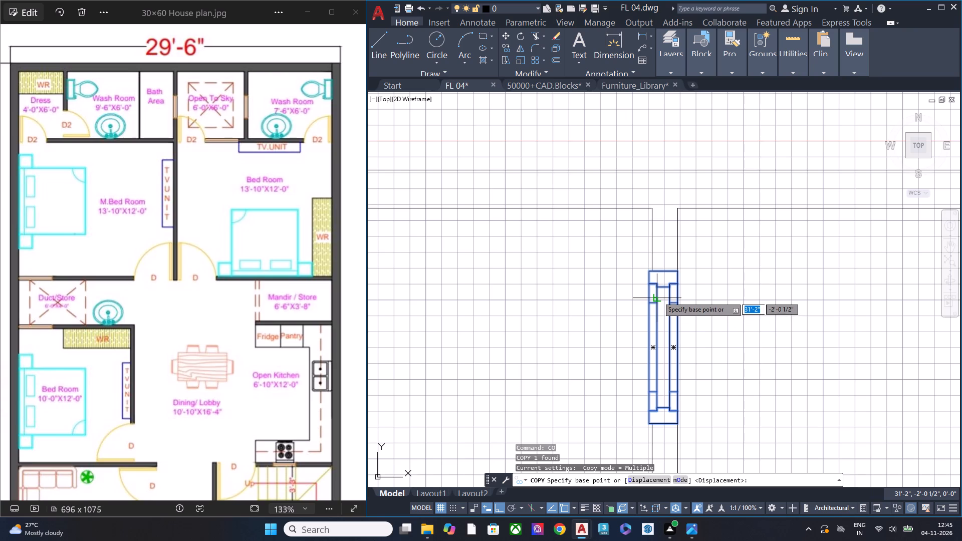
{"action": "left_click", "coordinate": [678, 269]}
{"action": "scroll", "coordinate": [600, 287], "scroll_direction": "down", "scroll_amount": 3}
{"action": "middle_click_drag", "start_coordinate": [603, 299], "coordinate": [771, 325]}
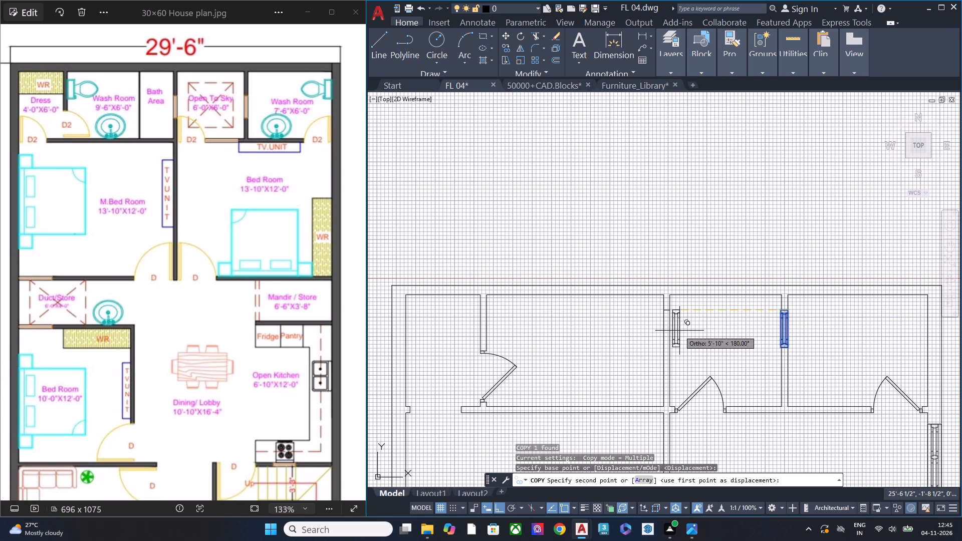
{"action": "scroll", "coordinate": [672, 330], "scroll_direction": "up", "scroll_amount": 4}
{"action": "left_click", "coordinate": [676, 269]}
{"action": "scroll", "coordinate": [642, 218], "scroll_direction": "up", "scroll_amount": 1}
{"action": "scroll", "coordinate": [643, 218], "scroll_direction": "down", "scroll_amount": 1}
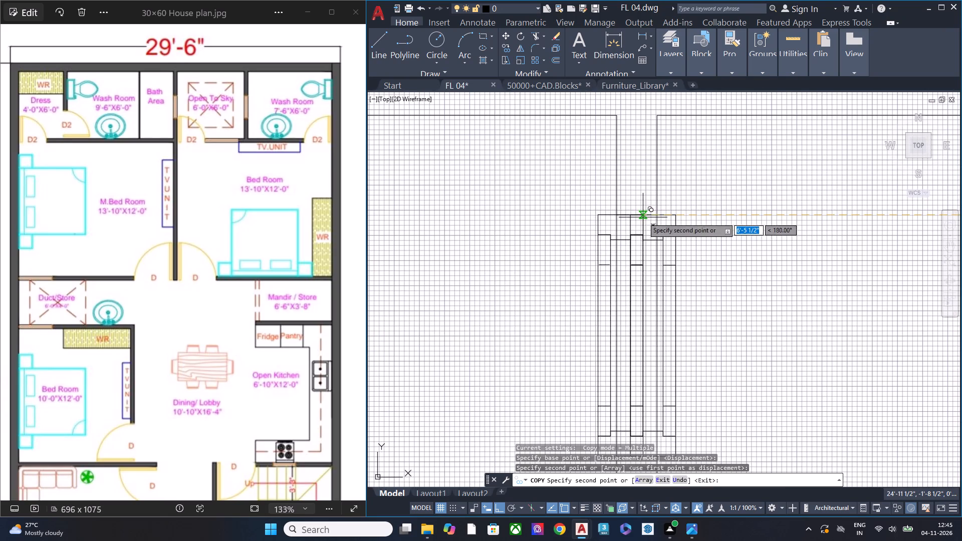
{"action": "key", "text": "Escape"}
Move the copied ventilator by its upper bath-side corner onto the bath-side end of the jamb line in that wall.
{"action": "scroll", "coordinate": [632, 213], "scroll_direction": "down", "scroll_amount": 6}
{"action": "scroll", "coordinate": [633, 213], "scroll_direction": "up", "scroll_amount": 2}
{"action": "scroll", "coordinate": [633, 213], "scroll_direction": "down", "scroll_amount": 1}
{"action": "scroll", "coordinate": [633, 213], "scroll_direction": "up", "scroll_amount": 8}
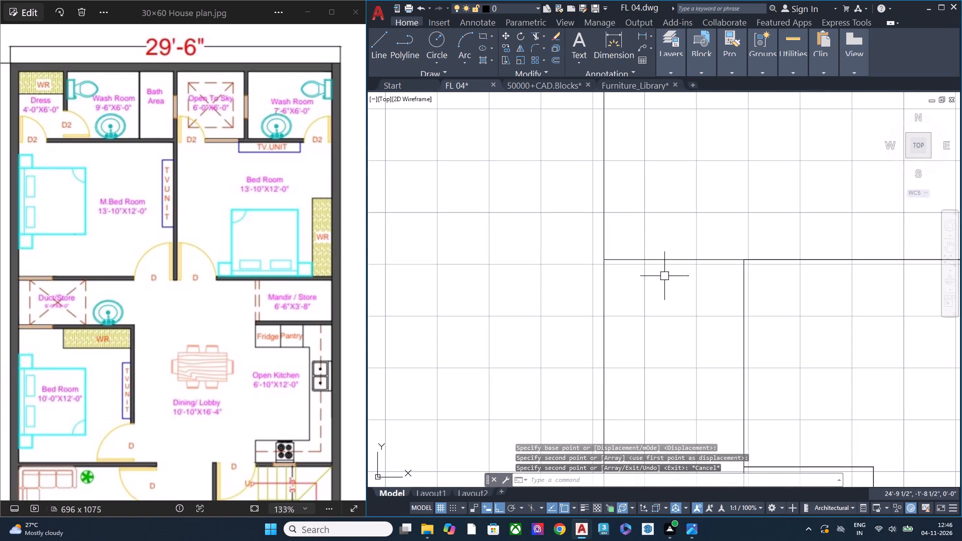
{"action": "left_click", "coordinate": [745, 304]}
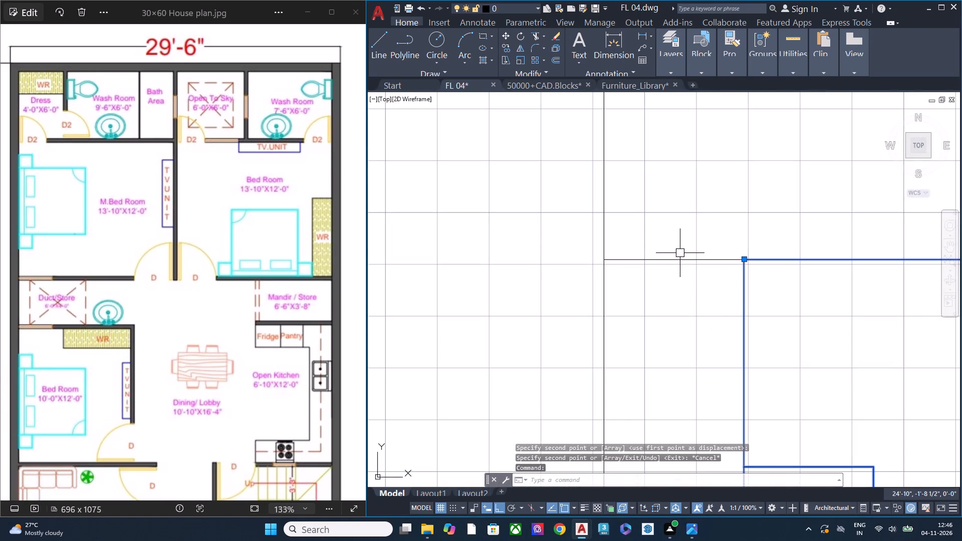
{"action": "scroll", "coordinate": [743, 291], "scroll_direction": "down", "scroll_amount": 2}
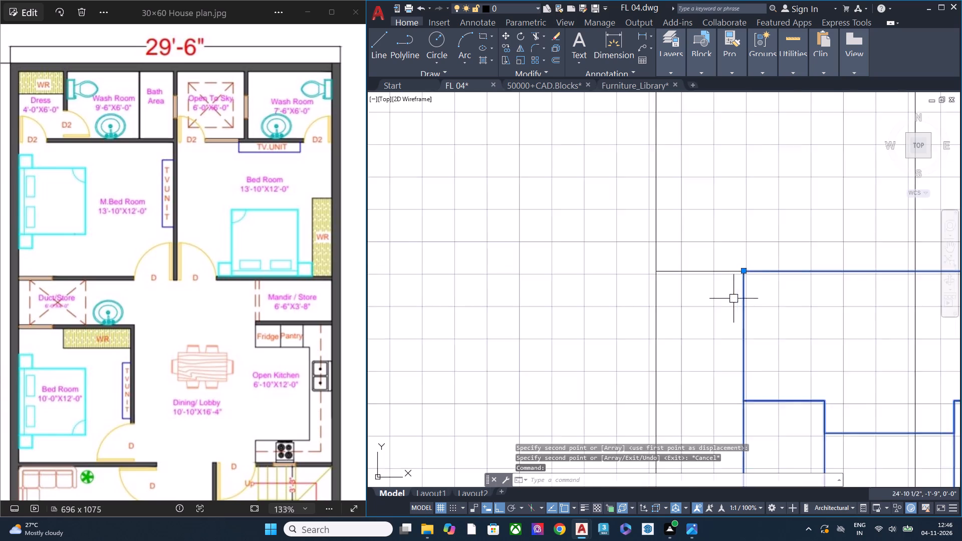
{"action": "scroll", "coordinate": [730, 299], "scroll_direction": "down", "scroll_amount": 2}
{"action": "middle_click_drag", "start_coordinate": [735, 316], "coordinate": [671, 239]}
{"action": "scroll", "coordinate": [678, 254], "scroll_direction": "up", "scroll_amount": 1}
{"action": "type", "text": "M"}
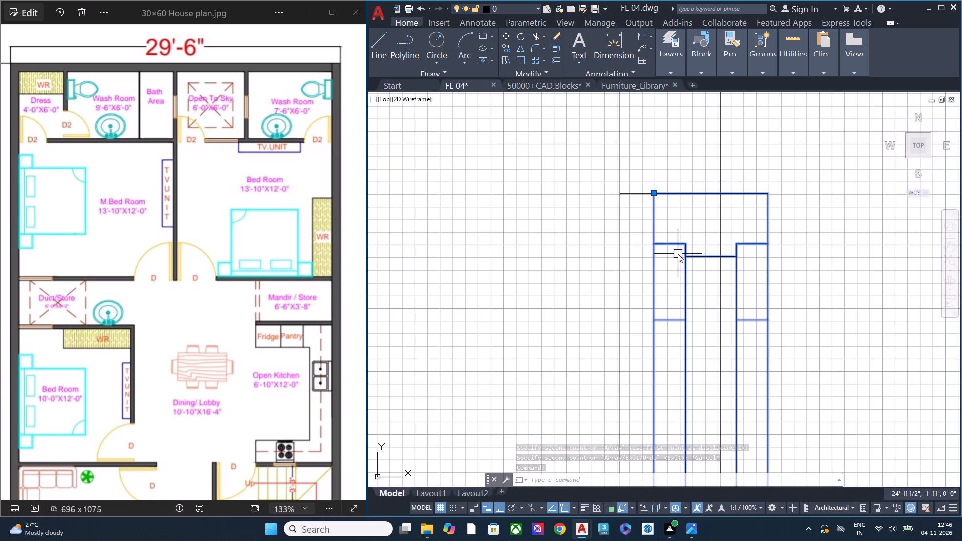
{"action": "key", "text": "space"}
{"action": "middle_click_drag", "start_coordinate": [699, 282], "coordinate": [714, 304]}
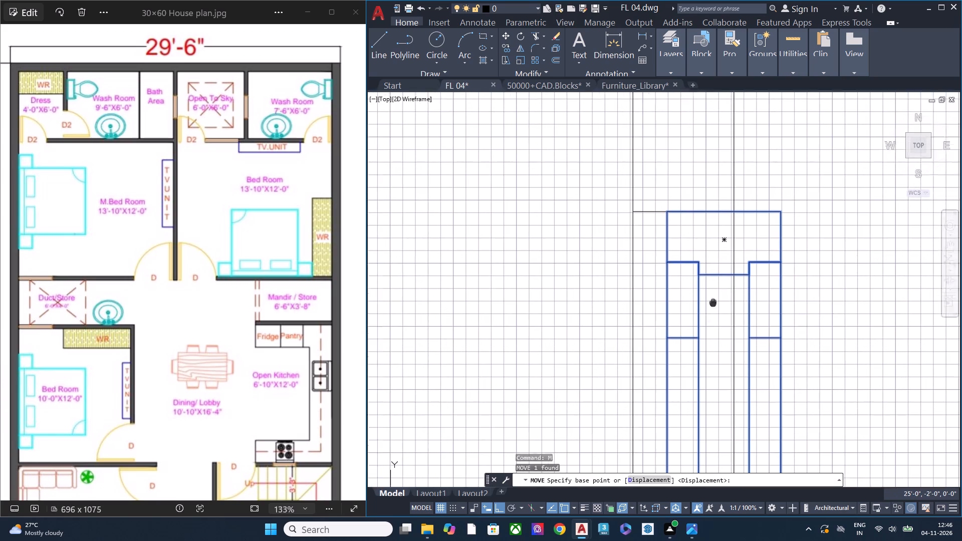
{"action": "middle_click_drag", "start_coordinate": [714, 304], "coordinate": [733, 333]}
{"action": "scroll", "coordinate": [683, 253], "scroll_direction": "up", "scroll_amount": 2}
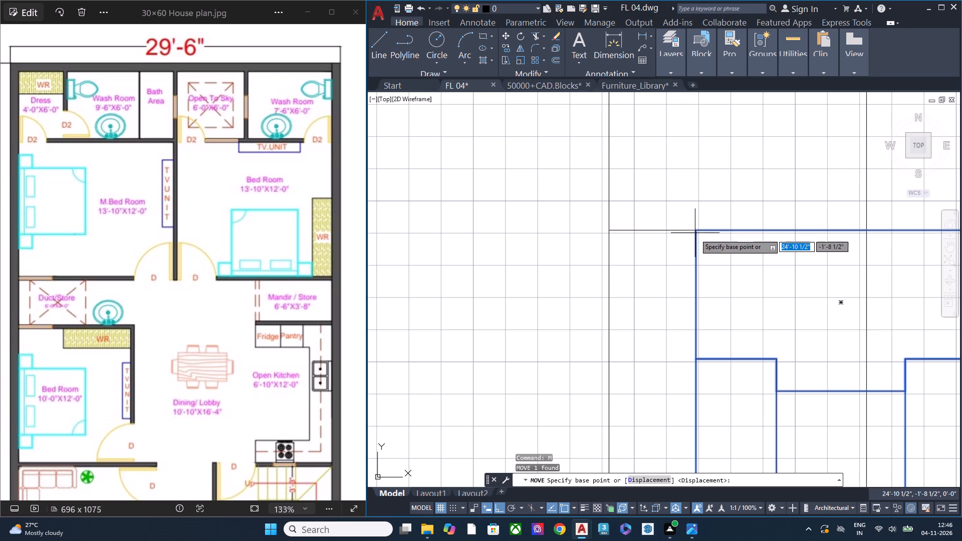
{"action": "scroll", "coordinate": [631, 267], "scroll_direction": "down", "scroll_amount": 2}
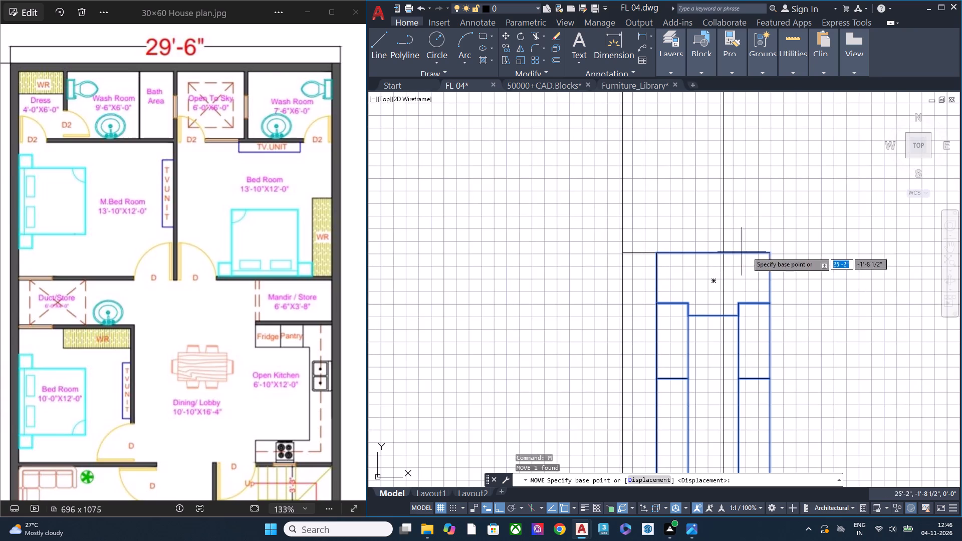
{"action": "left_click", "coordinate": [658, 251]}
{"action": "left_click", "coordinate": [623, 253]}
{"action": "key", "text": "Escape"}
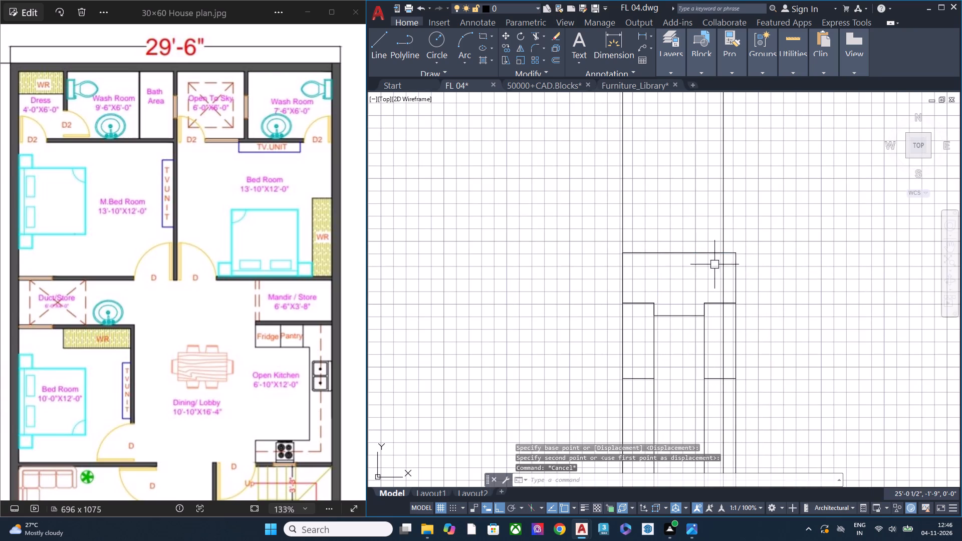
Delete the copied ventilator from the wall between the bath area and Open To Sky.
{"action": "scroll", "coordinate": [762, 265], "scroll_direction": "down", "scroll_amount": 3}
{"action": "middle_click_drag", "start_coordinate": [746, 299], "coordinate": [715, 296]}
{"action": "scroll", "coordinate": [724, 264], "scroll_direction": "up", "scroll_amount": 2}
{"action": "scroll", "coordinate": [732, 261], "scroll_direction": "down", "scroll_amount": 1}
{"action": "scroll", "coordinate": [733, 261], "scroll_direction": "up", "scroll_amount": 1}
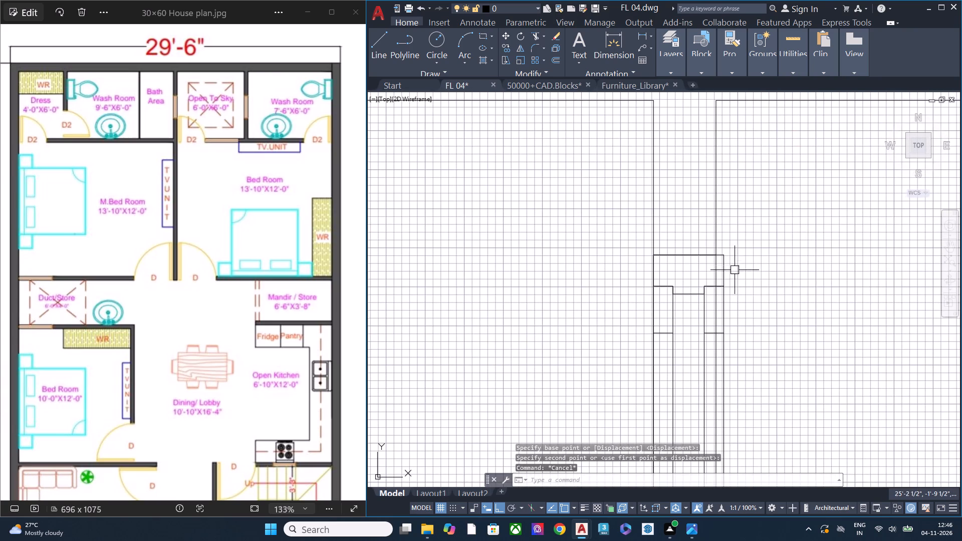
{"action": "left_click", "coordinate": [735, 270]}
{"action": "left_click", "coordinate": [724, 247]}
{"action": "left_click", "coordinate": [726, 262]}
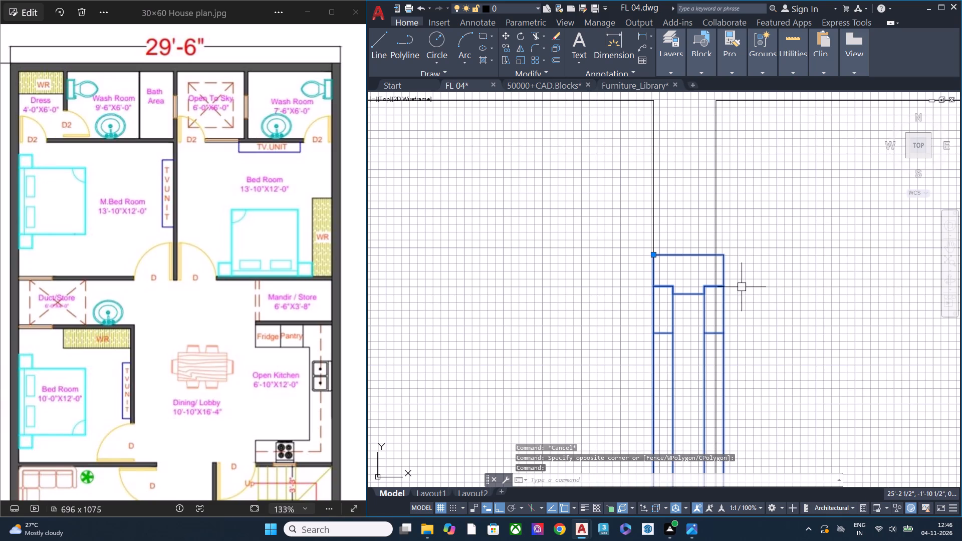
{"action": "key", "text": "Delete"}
Quick-measure the wall thickness at the bath-side jamb line and the ventilator in the opposite Open To Sky wall.
{"action": "scroll", "coordinate": [663, 280], "scroll_direction": "down", "scroll_amount": 5}
{"action": "middle_click_drag", "start_coordinate": [726, 288], "coordinate": [652, 286]}
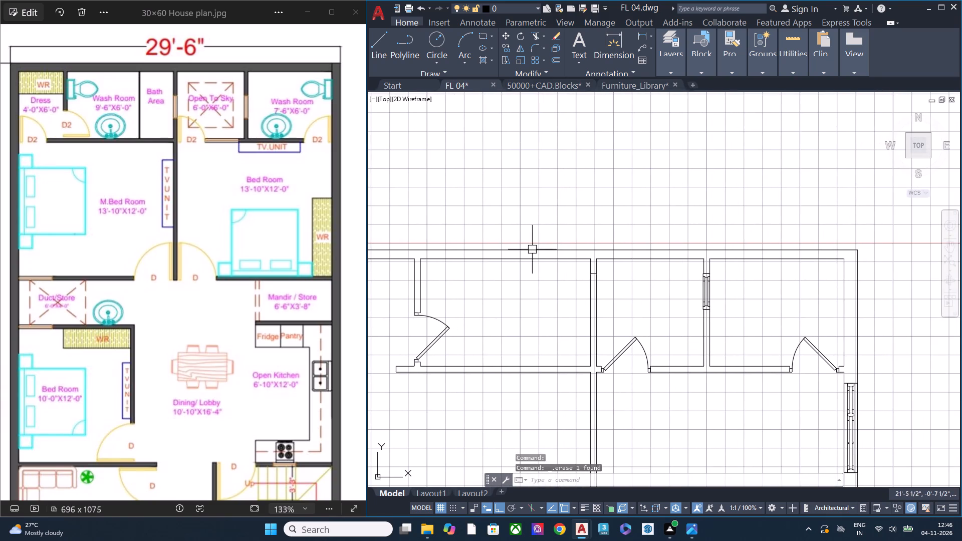
{"action": "left_click", "coordinate": [794, 62]}
{"action": "left_click", "coordinate": [806, 102]}
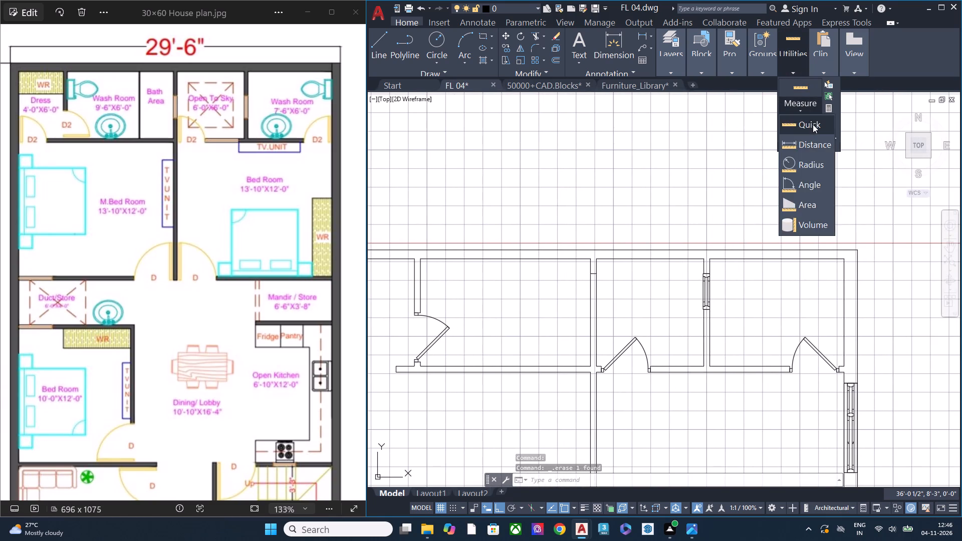
{"action": "left_click", "coordinate": [812, 127]}
{"action": "scroll", "coordinate": [587, 273], "scroll_direction": "up", "scroll_amount": 4}
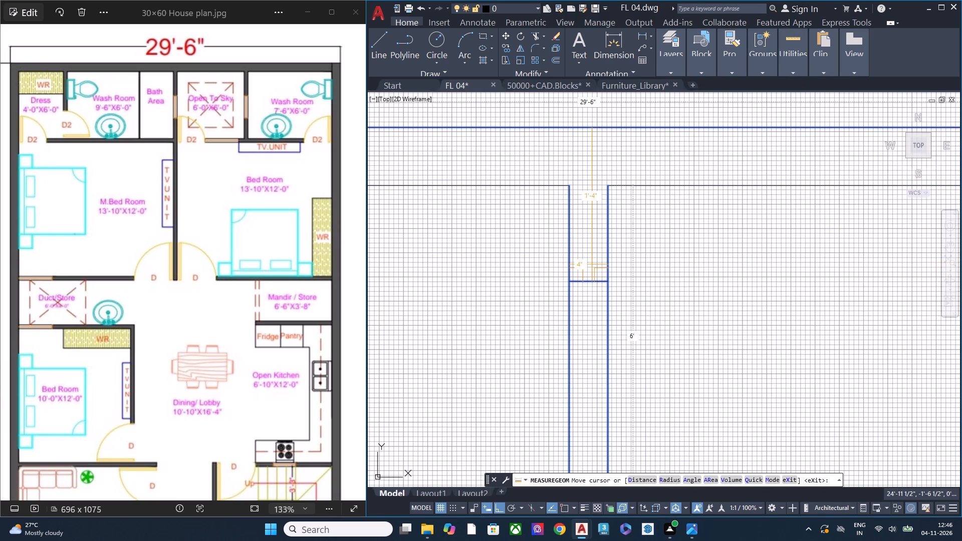
{"action": "key", "text": "Delete"}
{"action": "scroll", "coordinate": [584, 302], "scroll_direction": "down", "scroll_amount": 5}
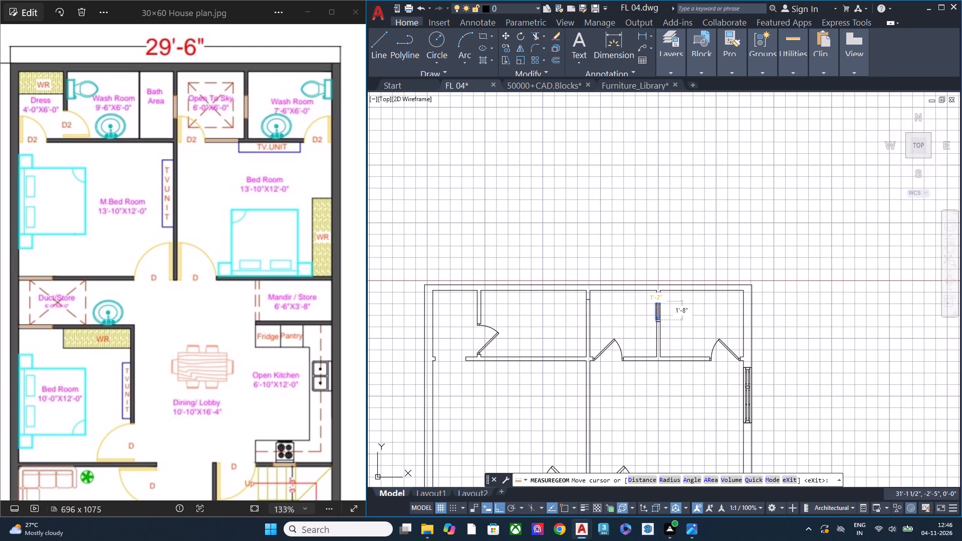
{"action": "key", "text": "Escape"}
Delete the original ventilator block from the wall between Open To Sky and the wash room.
{"action": "scroll", "coordinate": [672, 283], "scroll_direction": "up", "scroll_amount": 6}
{"action": "middle_click_drag", "start_coordinate": [582, 357], "coordinate": [589, 345]}
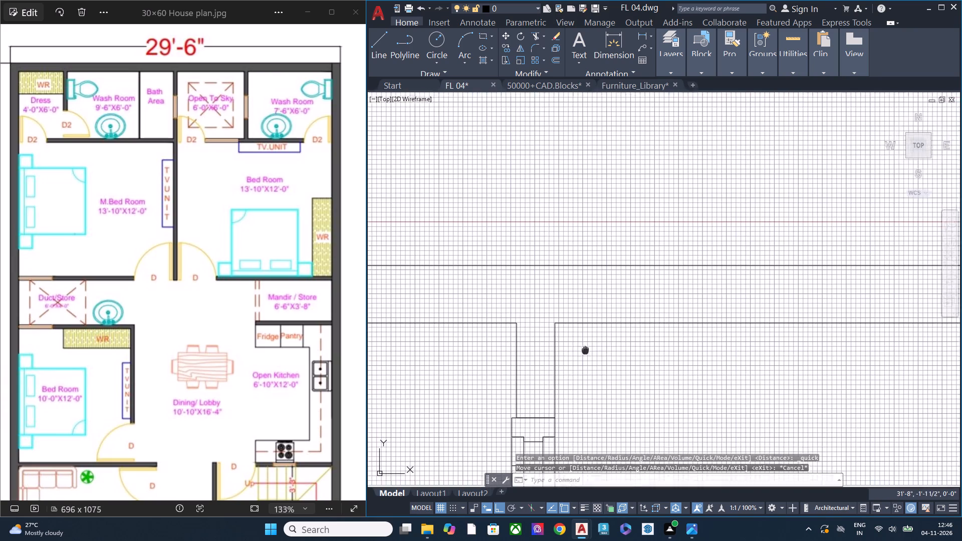
{"action": "middle_click_drag", "start_coordinate": [589, 345], "coordinate": [716, 186]}
{"action": "left_click", "coordinate": [661, 287]}
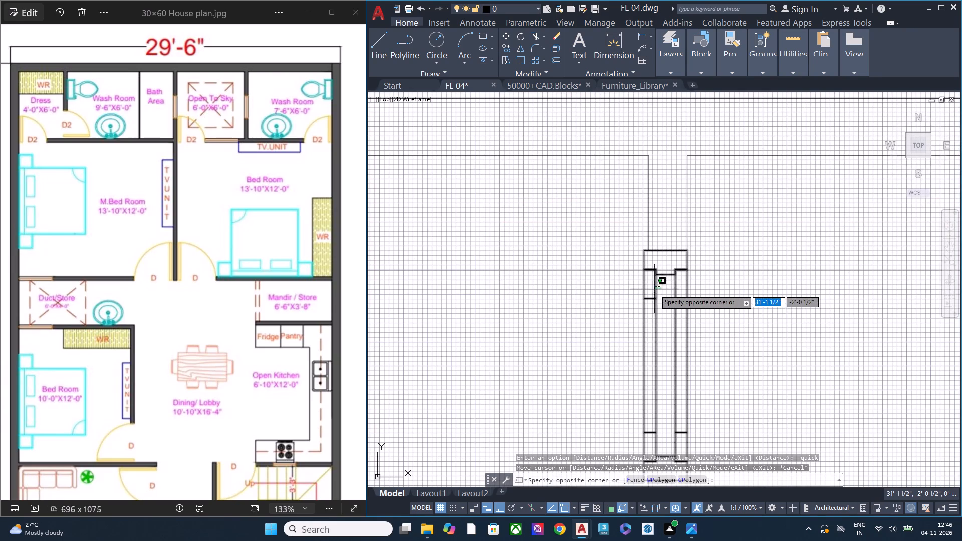
{"action": "left_click", "coordinate": [654, 289]}
{"action": "key", "text": "Delete"}
Extend both wall lines across the emptied ventilator opening between Open To Sky and the wash room.
{"action": "scroll", "coordinate": [712, 274], "scroll_direction": "down", "scroll_amount": 1}
{"action": "scroll", "coordinate": [712, 274], "scroll_direction": "up", "scroll_amount": 1}
{"action": "scroll", "coordinate": [713, 274], "scroll_direction": "down", "scroll_amount": 2}
{"action": "middle_click_drag", "start_coordinate": [732, 314], "coordinate": [755, 309]}
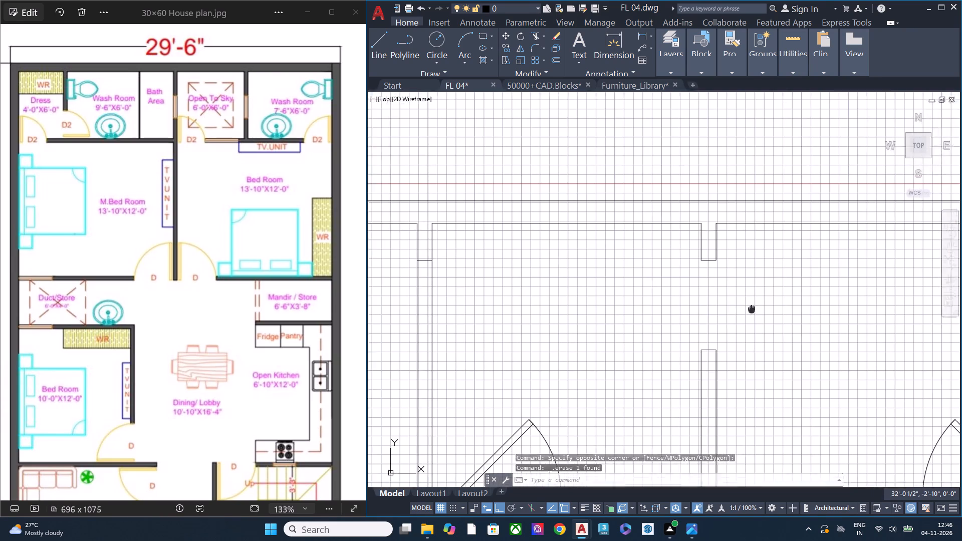
{"action": "middle_click_drag", "start_coordinate": [755, 309], "coordinate": [790, 300]}
{"action": "type", "text": "EX"}
{"action": "key", "text": "space"}
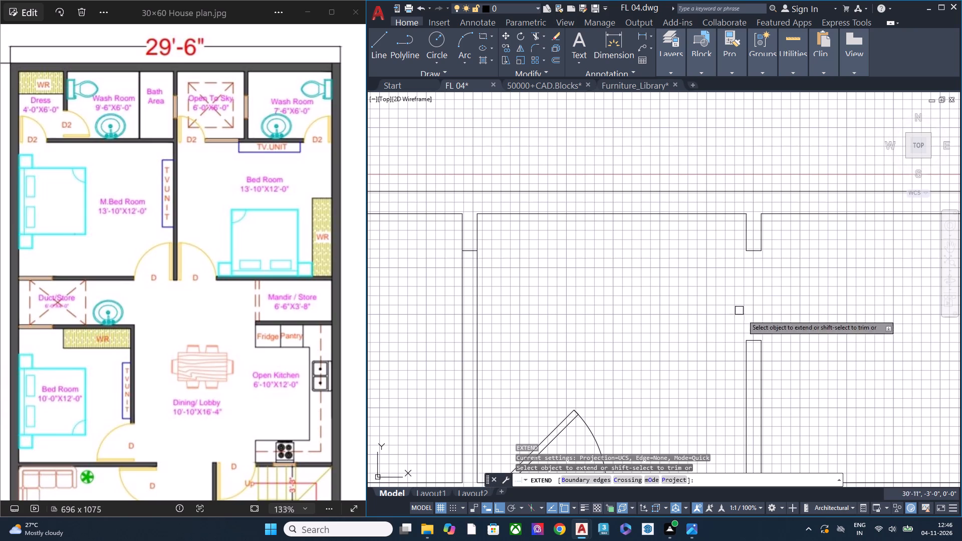
{"action": "left_click", "coordinate": [773, 346]}
{"action": "left_click", "coordinate": [725, 351]}
{"action": "key", "text": "Escape"}
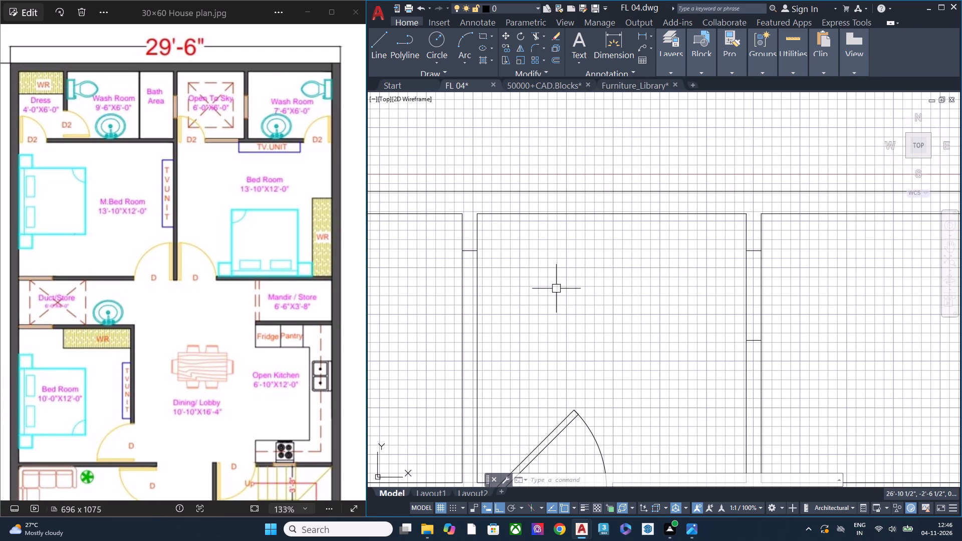
Extend the opening's lower jamb line across Open To Sky to the far face of the bath-side wall.
{"action": "middle_click_drag", "start_coordinate": [556, 289], "coordinate": [664, 284]}
{"action": "middle_click_drag", "start_coordinate": [665, 329], "coordinate": [631, 310]}
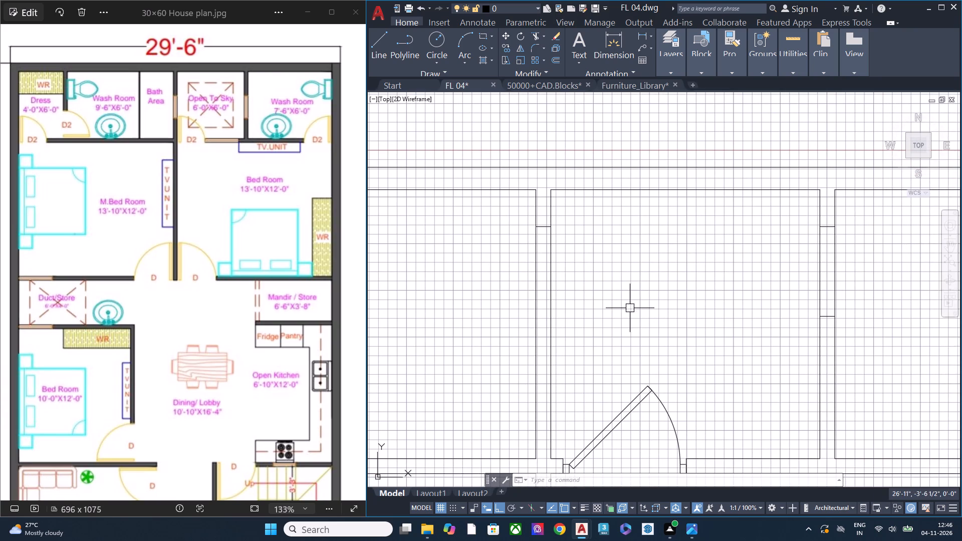
{"action": "type", "text": "EX"}
{"action": "key", "text": "space"}
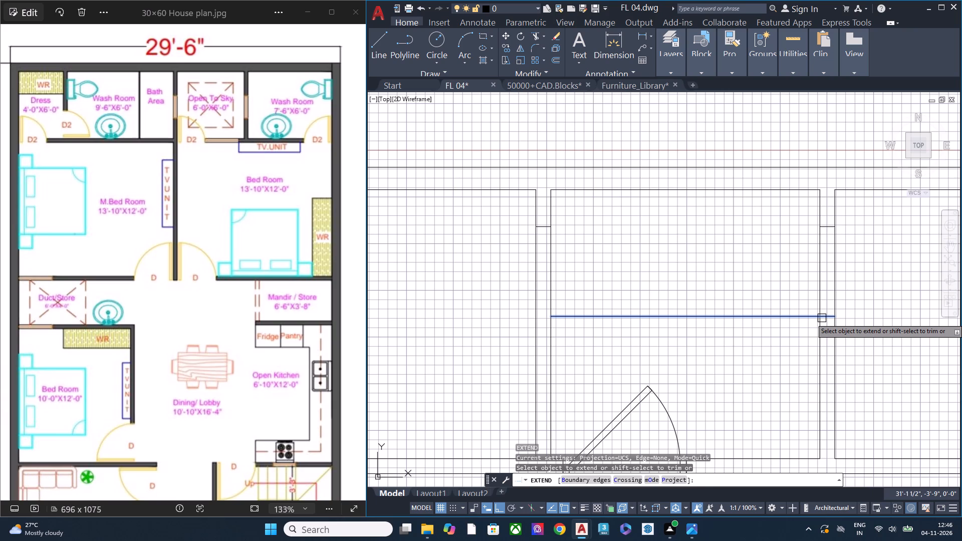
{"action": "left_click", "coordinate": [822, 318]}
{"action": "left_click", "coordinate": [560, 317]}
{"action": "key", "text": "Escape"}
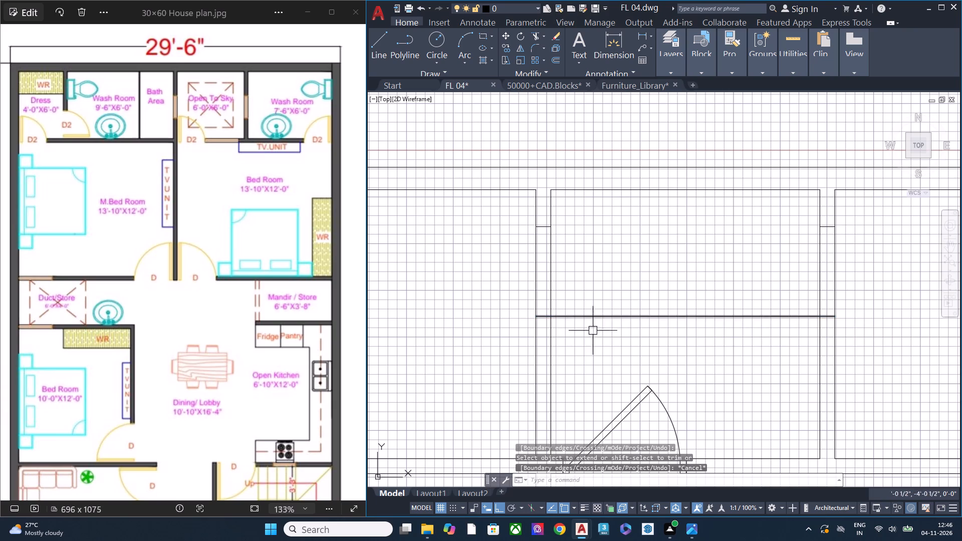
Trim the extended jamb line's stretch inside Open To Sky, keeping only the pieces within the two walls.
{"action": "key", "text": "t"}
{"action": "key", "text": "r"}
{"action": "key", "text": "space"}
{"action": "left_click", "coordinate": [621, 319]}
{"action": "key", "text": "Escape"}
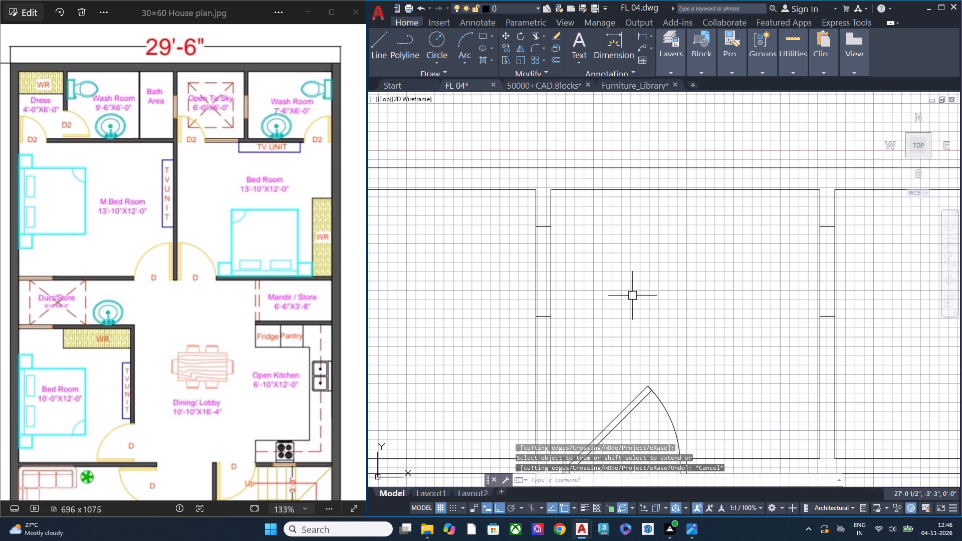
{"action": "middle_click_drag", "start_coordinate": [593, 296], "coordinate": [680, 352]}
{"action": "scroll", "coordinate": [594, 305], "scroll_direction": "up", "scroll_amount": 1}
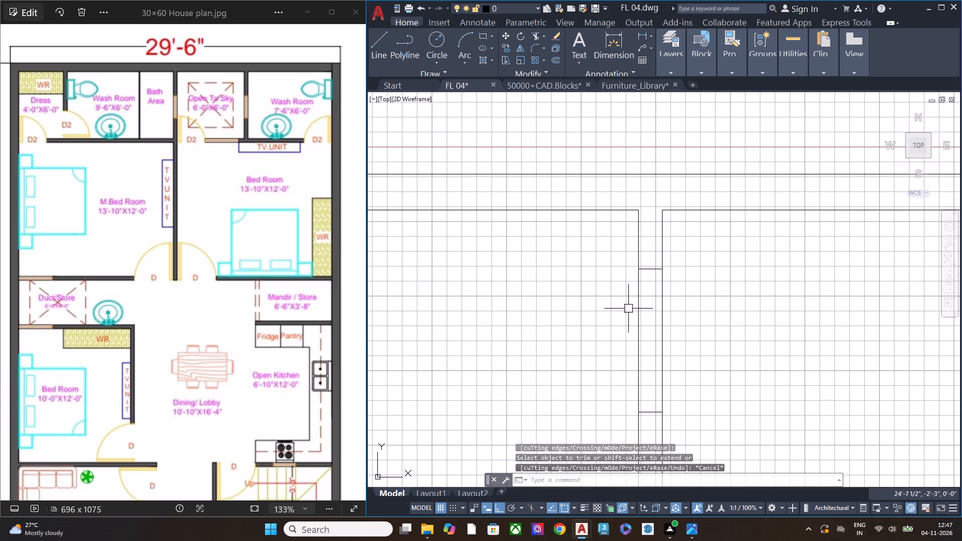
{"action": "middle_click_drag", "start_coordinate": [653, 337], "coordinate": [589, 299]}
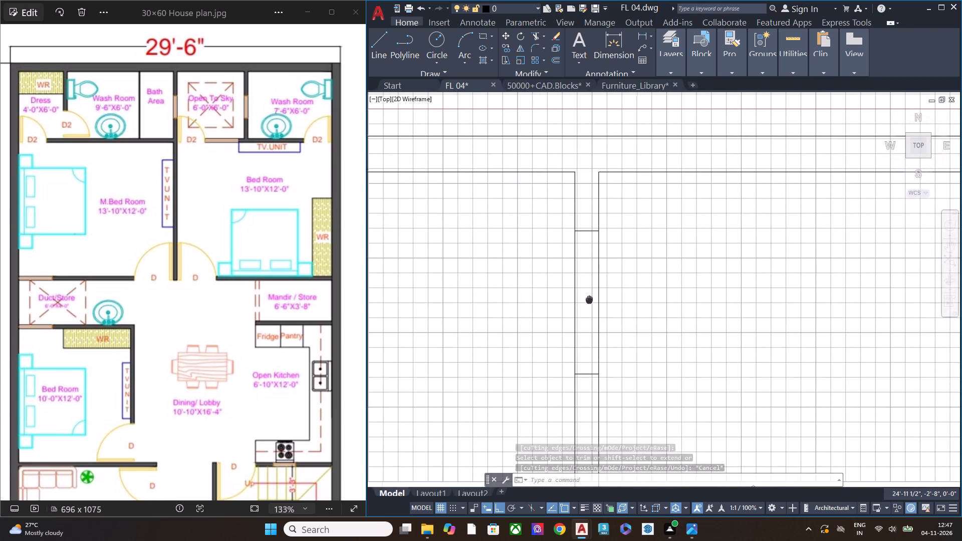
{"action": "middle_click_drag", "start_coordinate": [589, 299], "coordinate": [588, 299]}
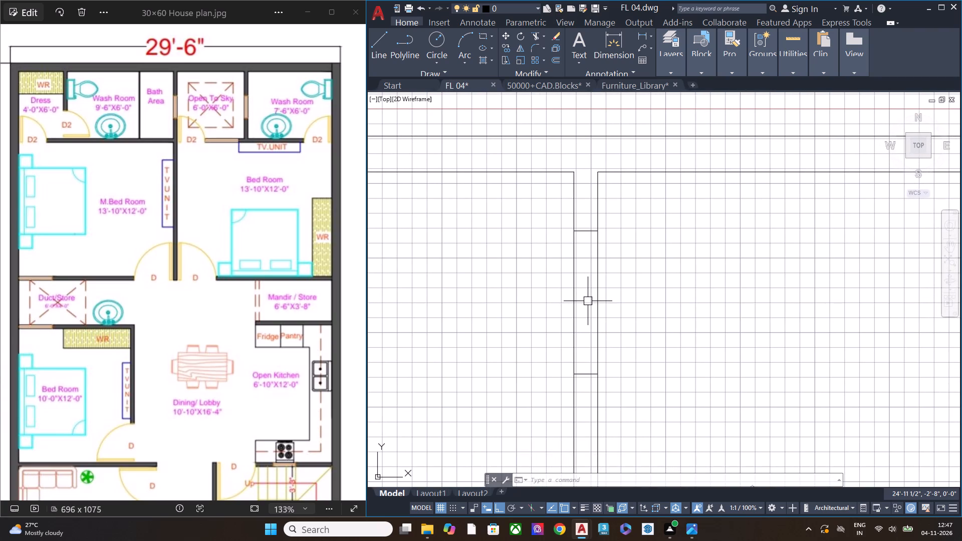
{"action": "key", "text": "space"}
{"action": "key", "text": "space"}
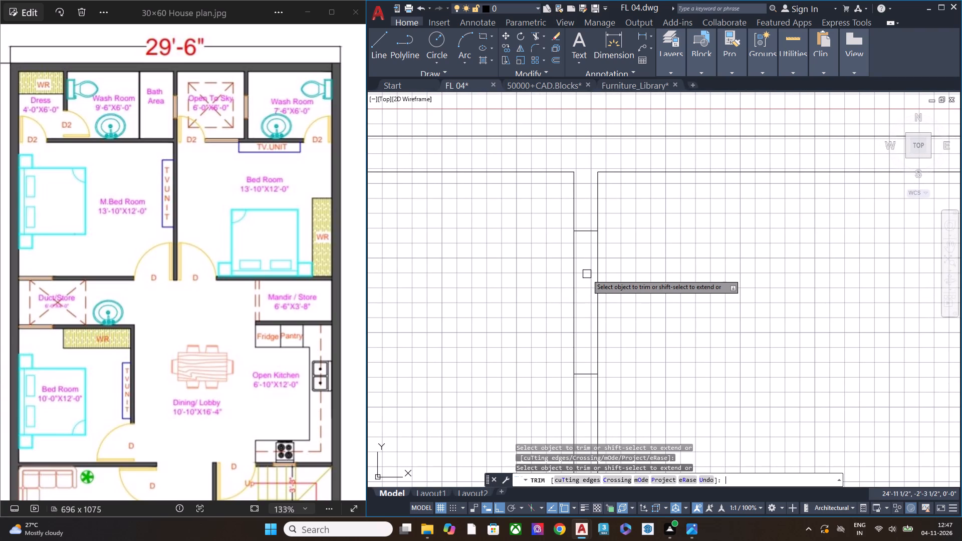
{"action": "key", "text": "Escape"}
Draw a centre line between the jamb midpoints of the ventilator opening in the bath-side wall of Open To Sky.
{"action": "type", "text": "L"}
{"action": "key", "text": "space"}
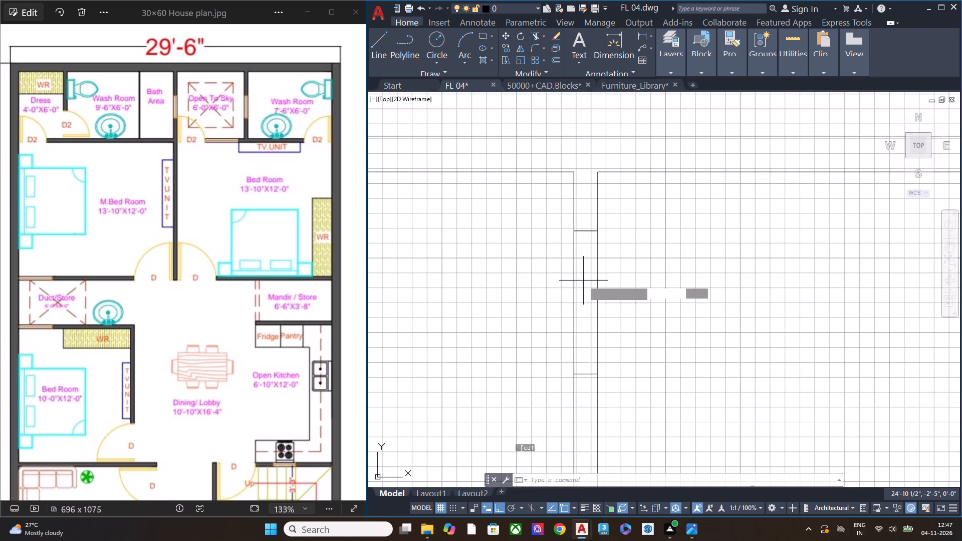
{"action": "left_click", "coordinate": [588, 232]}
{"action": "left_click", "coordinate": [587, 374]}
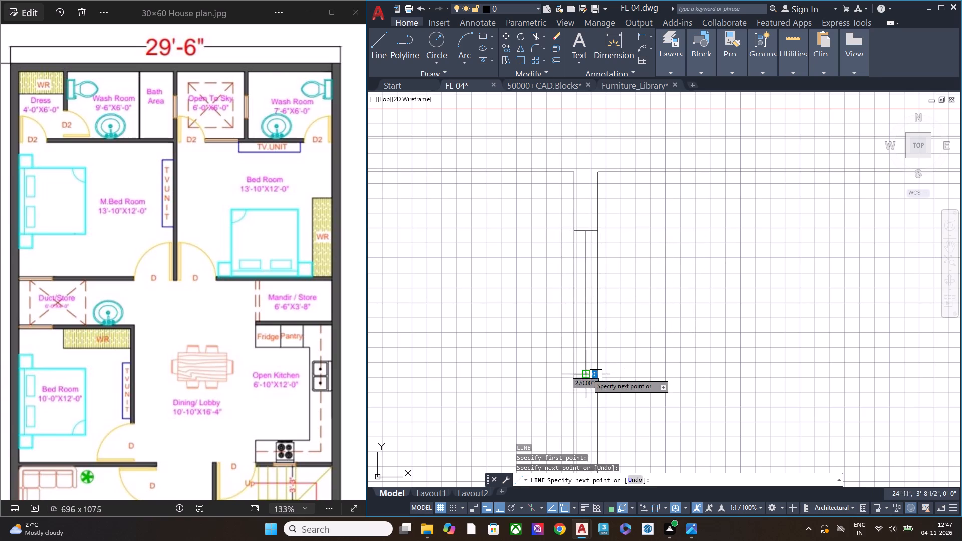
{"action": "key", "text": "space"}
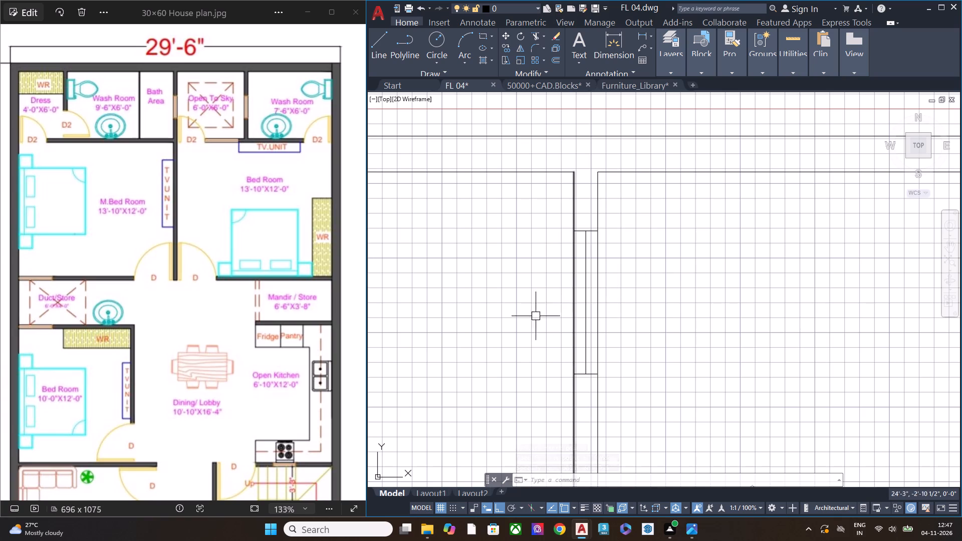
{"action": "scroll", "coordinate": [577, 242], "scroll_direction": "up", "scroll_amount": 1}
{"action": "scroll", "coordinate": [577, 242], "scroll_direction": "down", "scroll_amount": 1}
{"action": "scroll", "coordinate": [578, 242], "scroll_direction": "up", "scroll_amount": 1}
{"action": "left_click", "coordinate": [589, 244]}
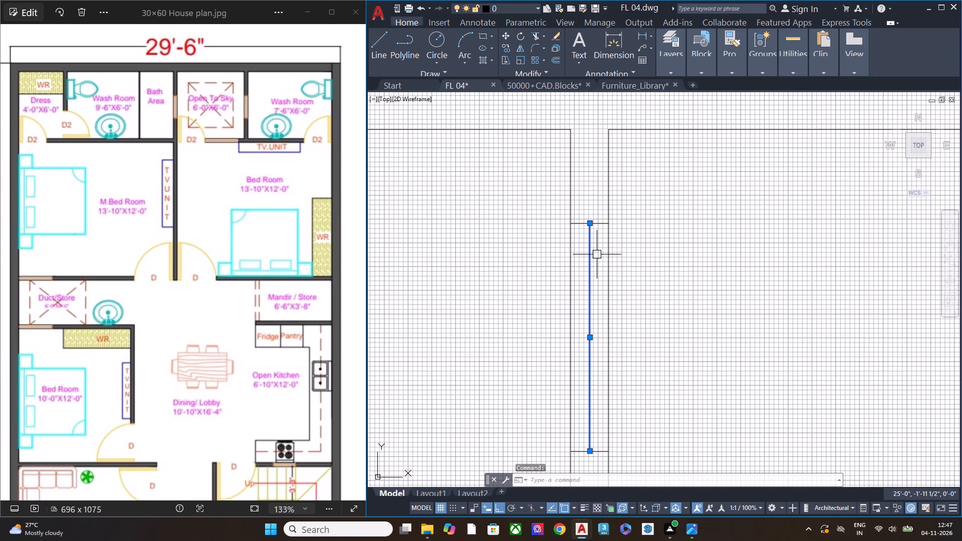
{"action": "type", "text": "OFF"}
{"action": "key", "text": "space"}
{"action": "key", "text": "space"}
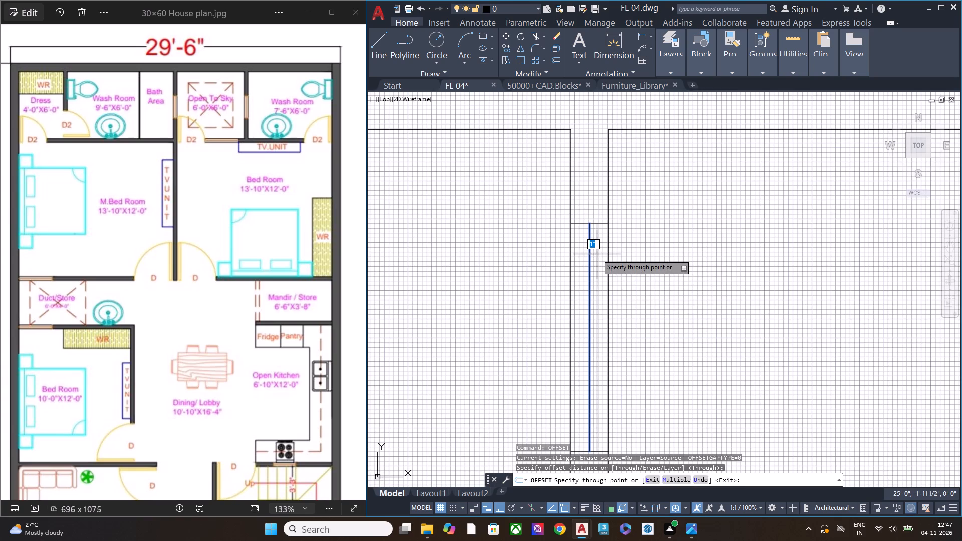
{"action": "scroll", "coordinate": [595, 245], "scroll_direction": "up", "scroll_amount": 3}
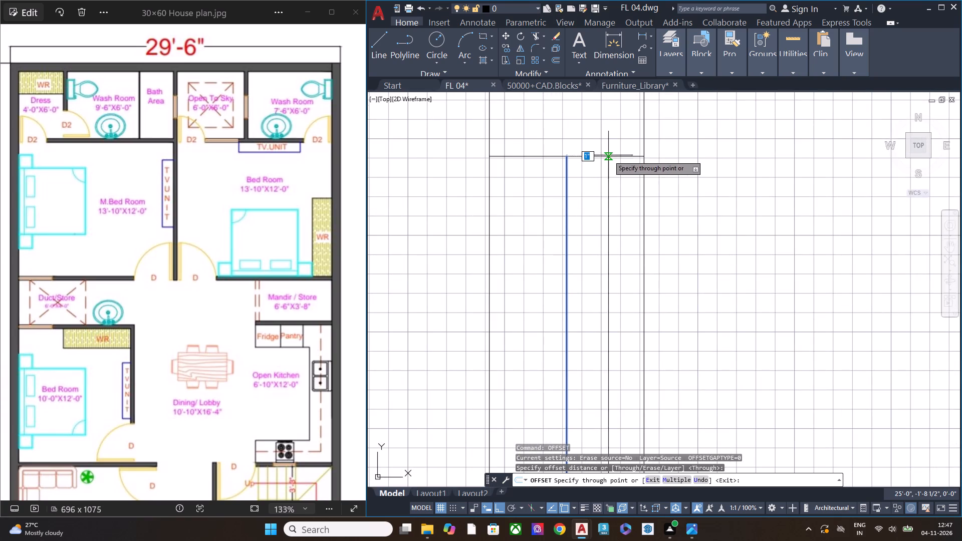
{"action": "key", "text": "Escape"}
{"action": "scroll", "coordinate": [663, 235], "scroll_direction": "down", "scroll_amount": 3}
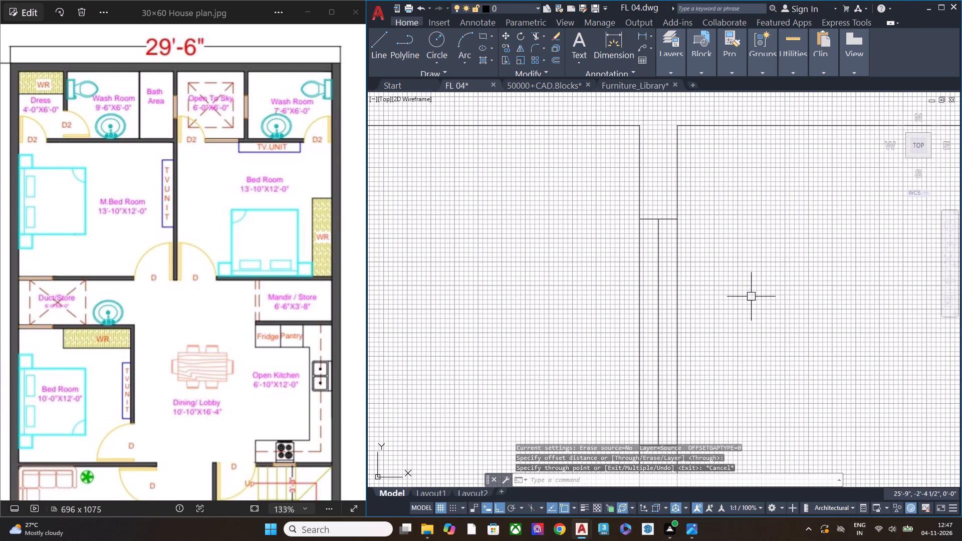
Move the ventilator's centre line about 1/2" horizontally toward the bath area.
{"action": "middle_click_drag", "start_coordinate": [752, 290], "coordinate": [751, 205]}
{"action": "left_click", "coordinate": [659, 273]}
{"action": "type", "text": "M"}
{"action": "key", "text": "space"}
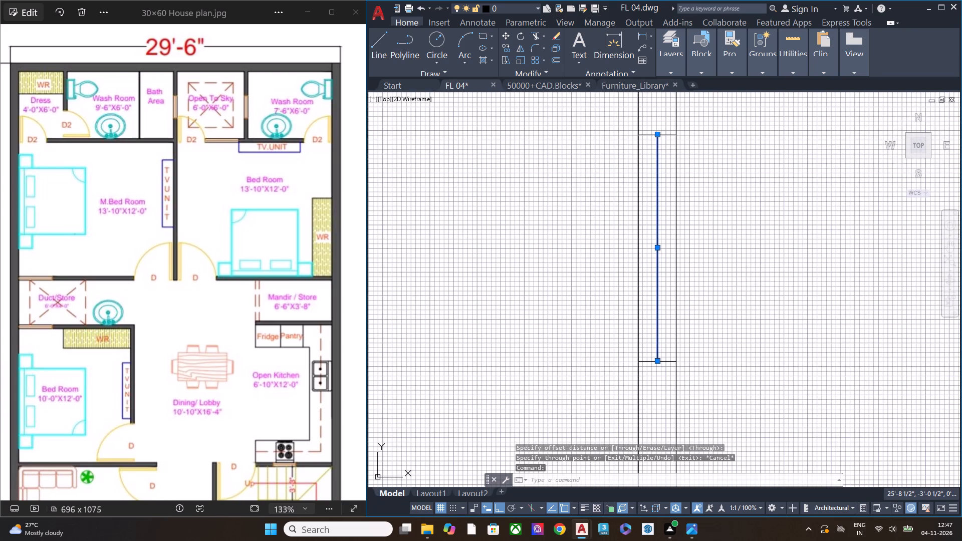
{"action": "left_click", "coordinate": [778, 282]}
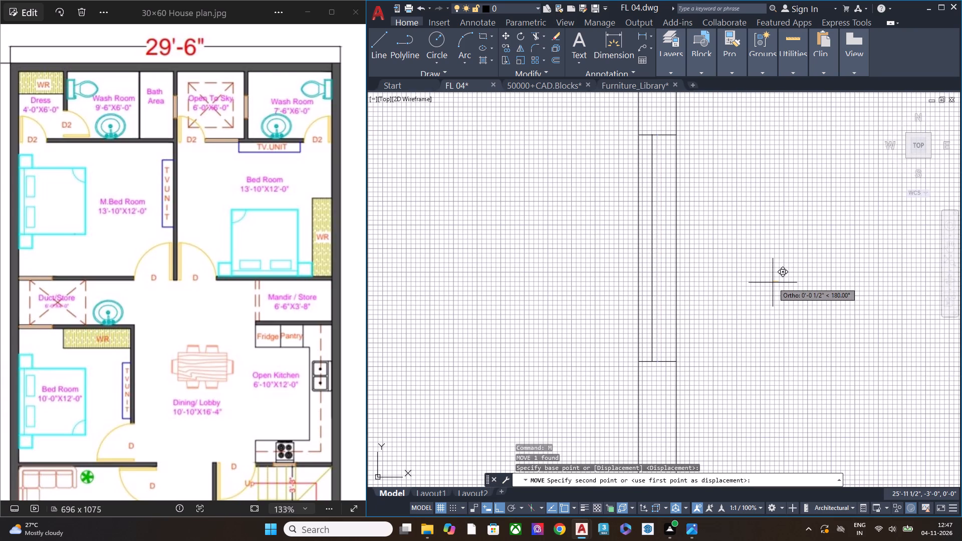
{"action": "left_click", "coordinate": [773, 286]}
{"action": "key", "text": "Escape"}
Copy the shifted ventilator line about 1" horizontally toward Open To Sky, within the same opening.
{"action": "scroll", "coordinate": [649, 113], "scroll_direction": "up", "scroll_amount": 2}
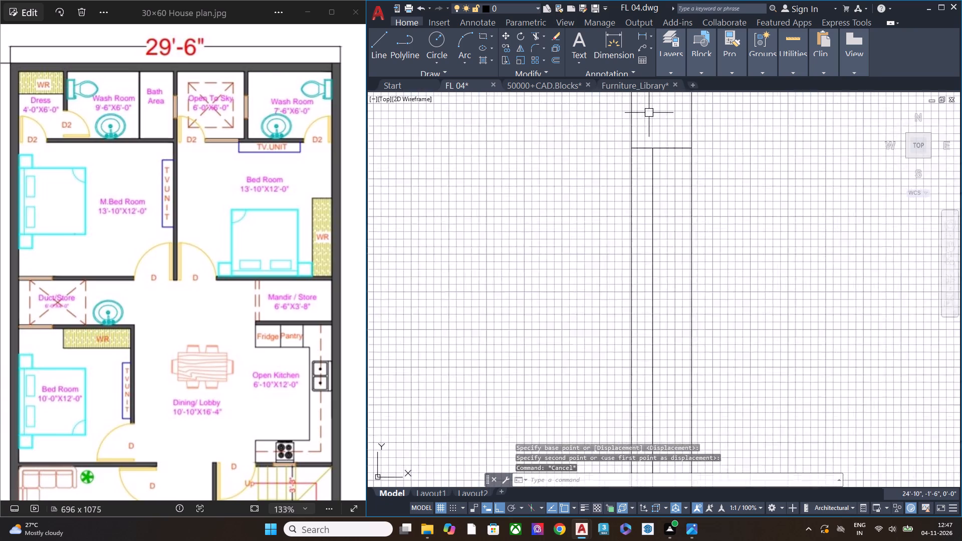
{"action": "scroll", "coordinate": [649, 113], "scroll_direction": "up", "scroll_amount": 3}
{"action": "left_click", "coordinate": [640, 281]}
{"action": "scroll", "coordinate": [668, 269], "scroll_direction": "down", "scroll_amount": 2}
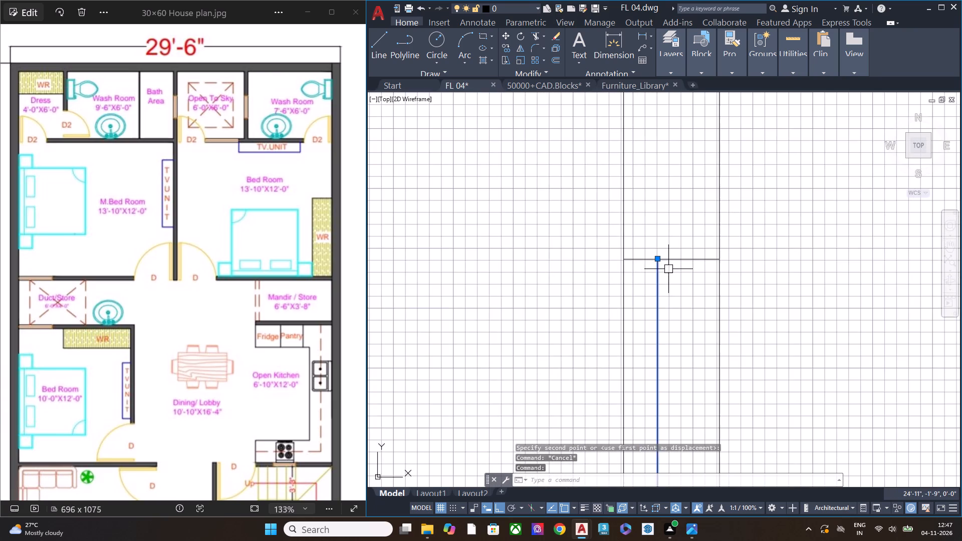
{"action": "middle_click_drag", "start_coordinate": [676, 286], "coordinate": [629, 232]}
{"action": "key", "text": "c"}
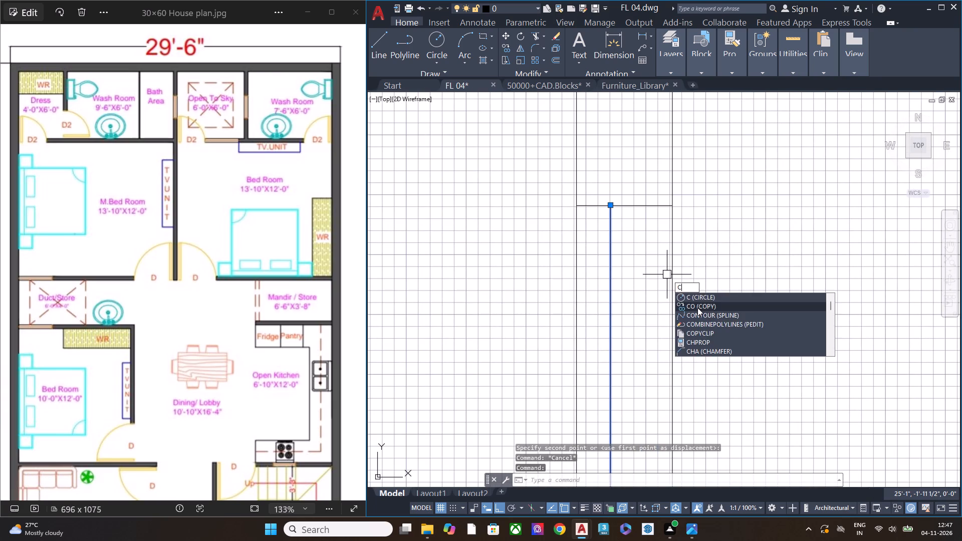
{"action": "left_click", "coordinate": [699, 307]}
{"action": "left_click", "coordinate": [642, 298]}
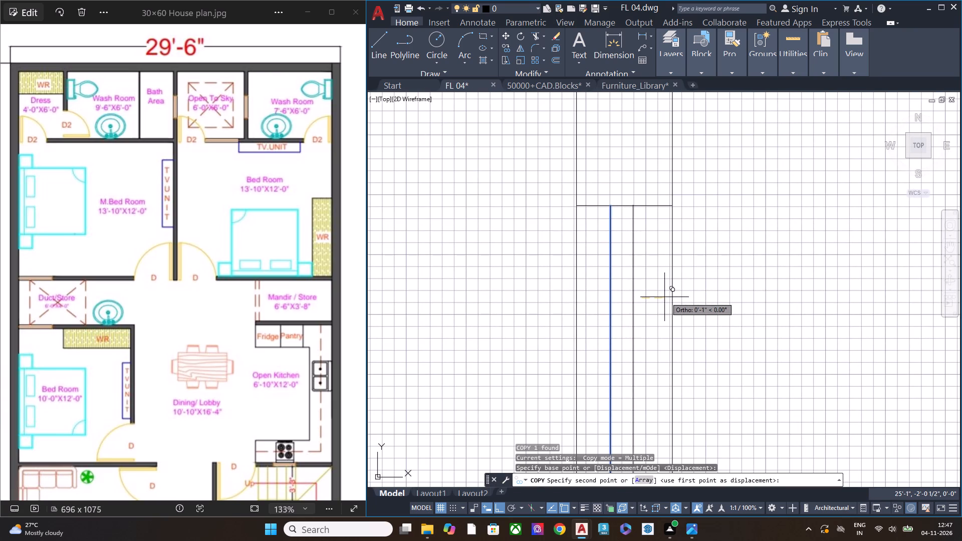
{"action": "left_click", "coordinate": [667, 297]}
{"action": "key", "text": "Escape"}
Move the copied ventilator line slightly toward the bath area, narrowing the gap between the two glazing lines.
{"action": "scroll", "coordinate": [691, 250], "scroll_direction": "down", "scroll_amount": 4}
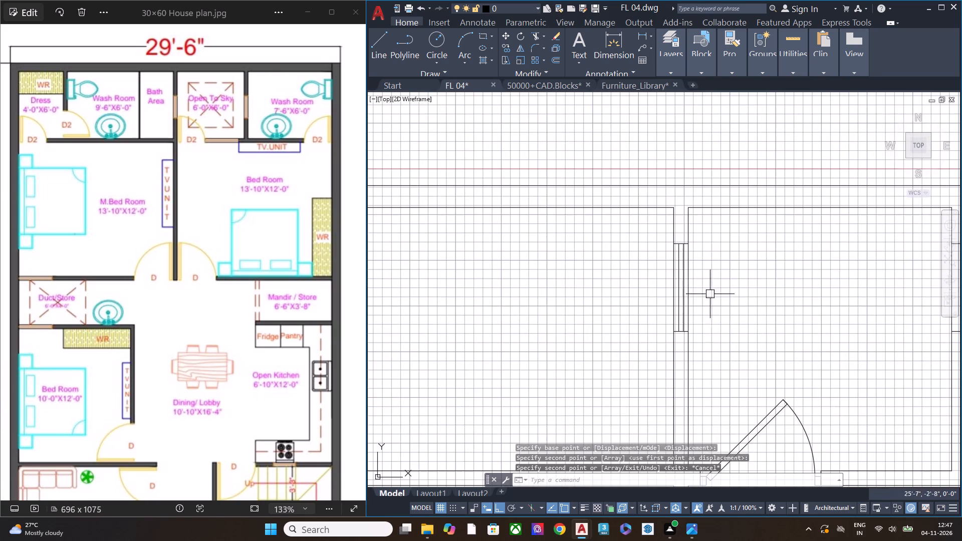
{"action": "middle_click_drag", "start_coordinate": [700, 320], "coordinate": [631, 323]}
{"action": "scroll", "coordinate": [617, 285], "scroll_direction": "up", "scroll_amount": 3}
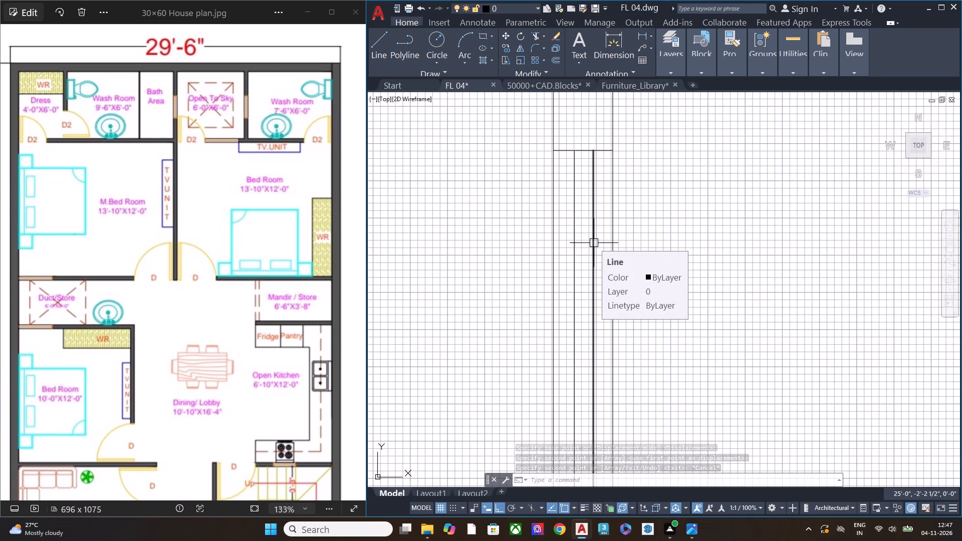
{"action": "left_click", "coordinate": [594, 243]}
{"action": "type", "text": "M"}
{"action": "key", "text": "space"}
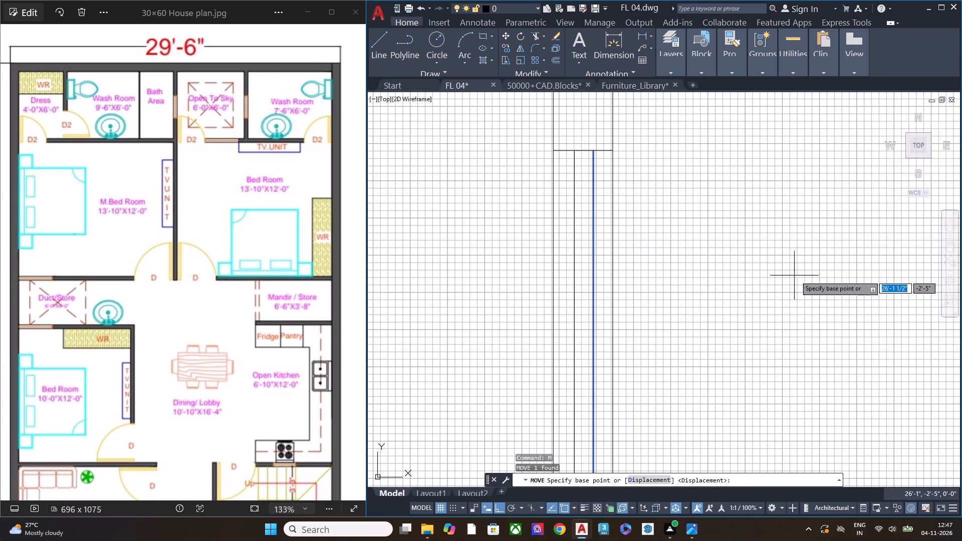
{"action": "left_click", "coordinate": [803, 275]}
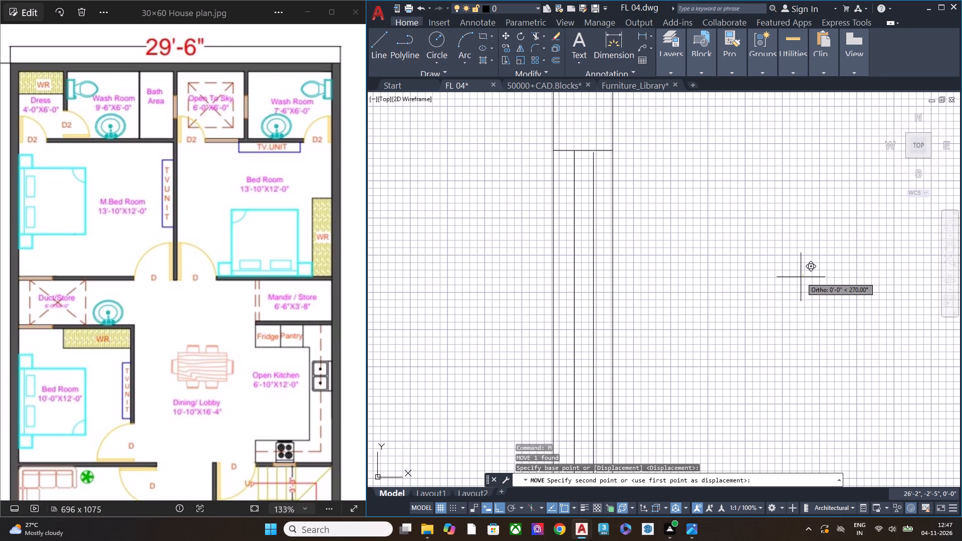
{"action": "left_click", "coordinate": [800, 275]}
{"action": "key", "text": "Escape"}
Copy both glazing lines from the upper corner of the bath-side opening to the matching corner of the opening on the wash room side.
{"action": "scroll", "coordinate": [651, 262], "scroll_direction": "down", "scroll_amount": 1}
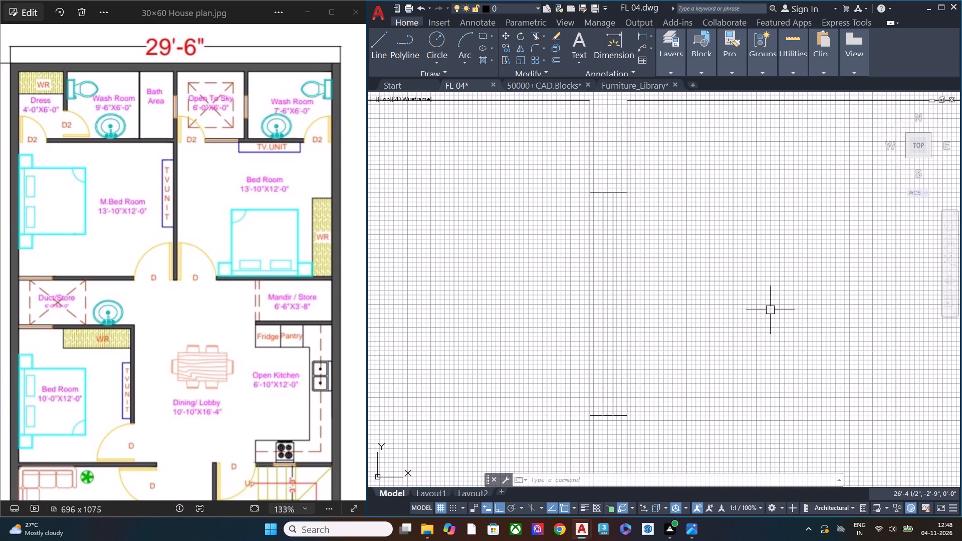
{"action": "scroll", "coordinate": [681, 325], "scroll_direction": "down", "scroll_amount": 3}
{"action": "middle_click_drag", "start_coordinate": [758, 333], "coordinate": [645, 331]}
{"action": "scroll", "coordinate": [542, 335], "scroll_direction": "up", "scroll_amount": 4}
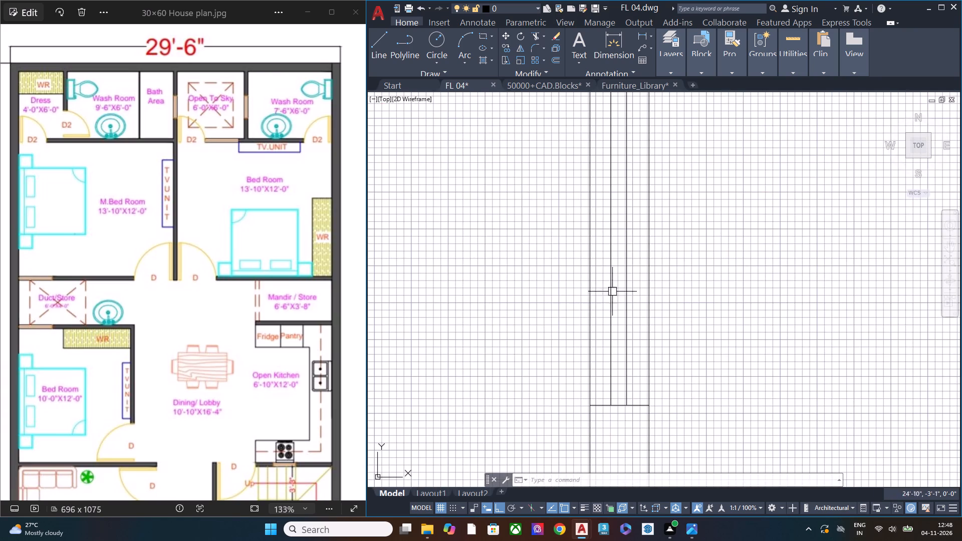
{"action": "left_click", "coordinate": [633, 297]}
{"action": "left_click", "coordinate": [601, 283]}
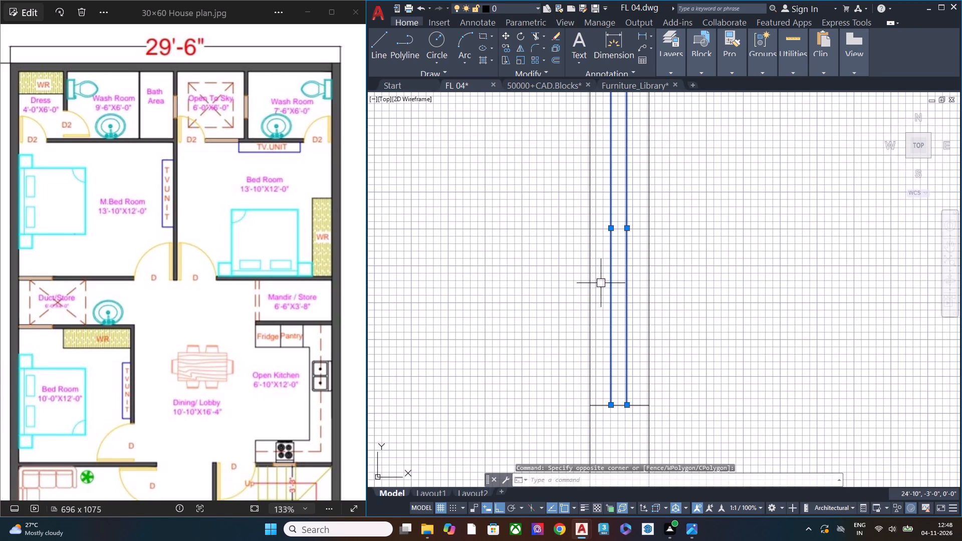
{"action": "scroll", "coordinate": [677, 309], "scroll_direction": "down", "scroll_amount": 1}
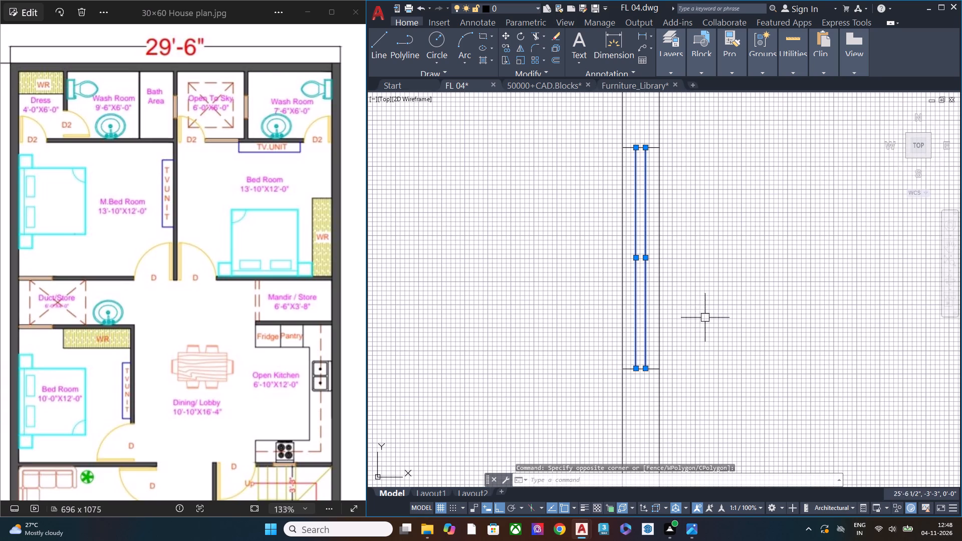
{"action": "scroll", "coordinate": [653, 325], "scroll_direction": "down", "scroll_amount": 1}
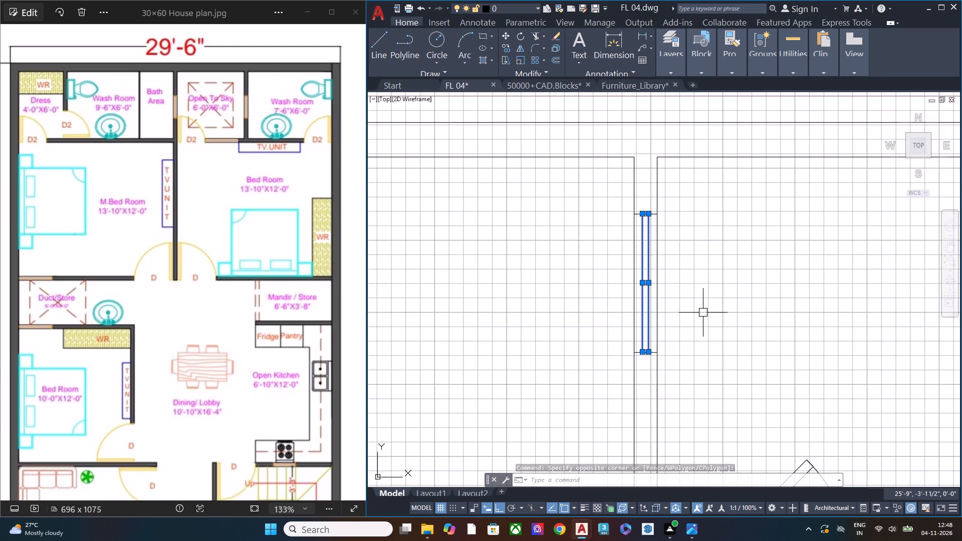
{"action": "middle_click_drag", "start_coordinate": [696, 316], "coordinate": [508, 334]}
{"action": "key", "text": "c"}
{"action": "left_click", "coordinate": [541, 365]}
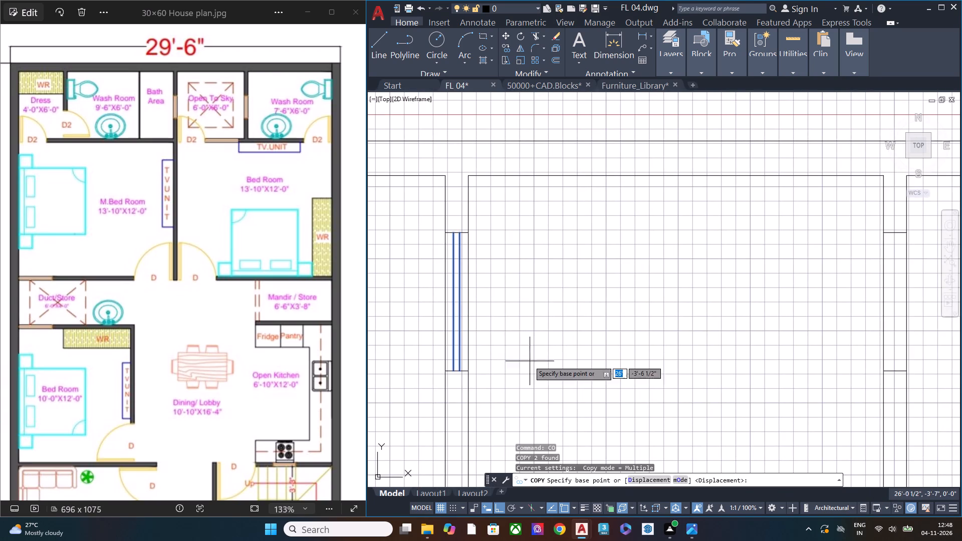
{"action": "left_click", "coordinate": [470, 233]}
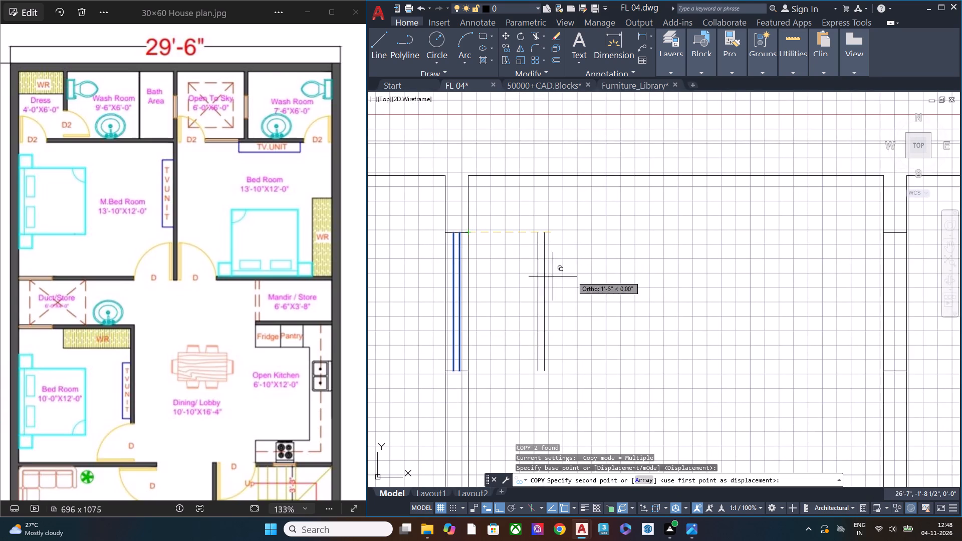
{"action": "middle_click_drag", "start_coordinate": [706, 291], "coordinate": [571, 345]}
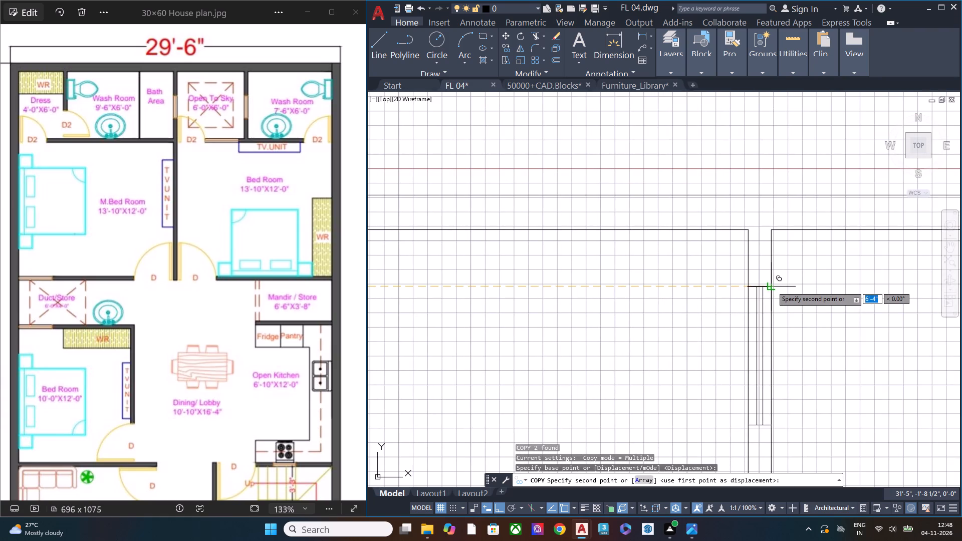
{"action": "left_click", "coordinate": [772, 286]}
{"action": "key", "text": "Escape"}
{"action": "scroll", "coordinate": [707, 279], "scroll_direction": "down", "scroll_amount": 5}
{"action": "scroll", "coordinate": [707, 292], "scroll_direction": "up", "scroll_amount": 1}
{"action": "scroll", "coordinate": [707, 291], "scroll_direction": "down", "scroll_amount": 1}
{"action": "scroll", "coordinate": [707, 290], "scroll_direction": "up", "scroll_amount": 2}
{"action": "scroll", "coordinate": [707, 287], "scroll_direction": "down", "scroll_amount": 1}
{"action": "key", "text": "Escape"}
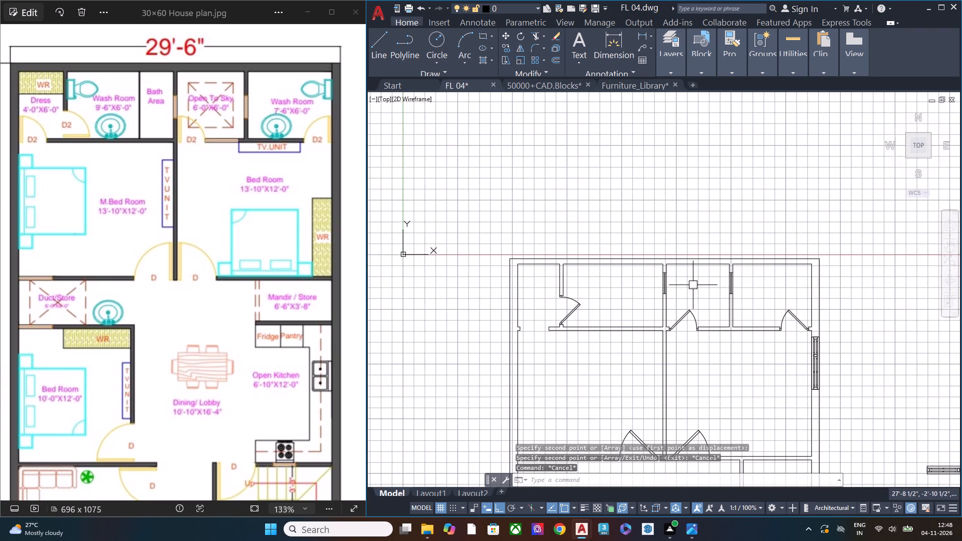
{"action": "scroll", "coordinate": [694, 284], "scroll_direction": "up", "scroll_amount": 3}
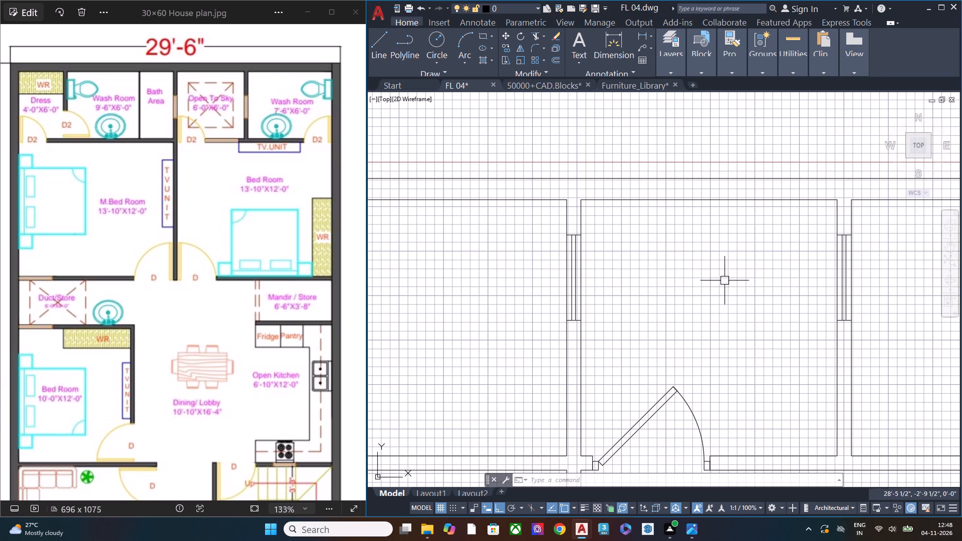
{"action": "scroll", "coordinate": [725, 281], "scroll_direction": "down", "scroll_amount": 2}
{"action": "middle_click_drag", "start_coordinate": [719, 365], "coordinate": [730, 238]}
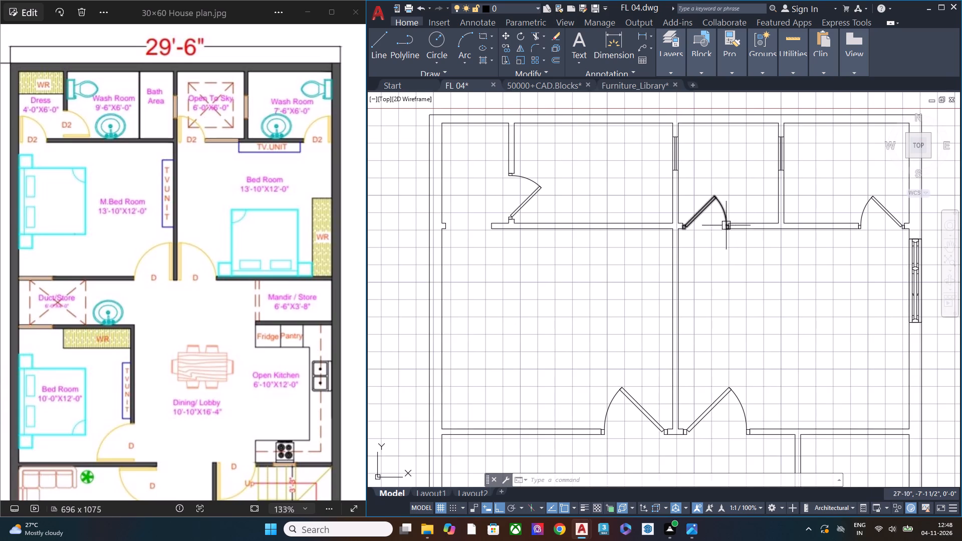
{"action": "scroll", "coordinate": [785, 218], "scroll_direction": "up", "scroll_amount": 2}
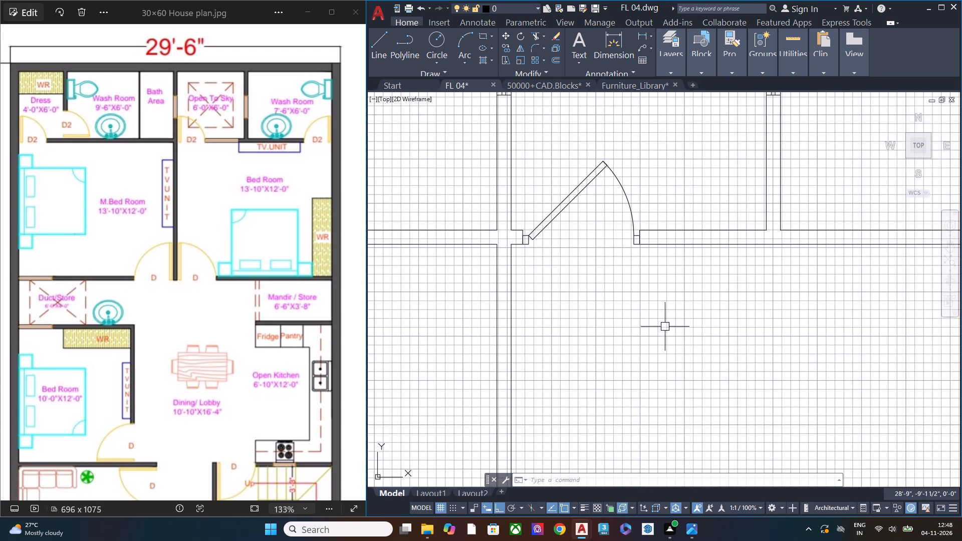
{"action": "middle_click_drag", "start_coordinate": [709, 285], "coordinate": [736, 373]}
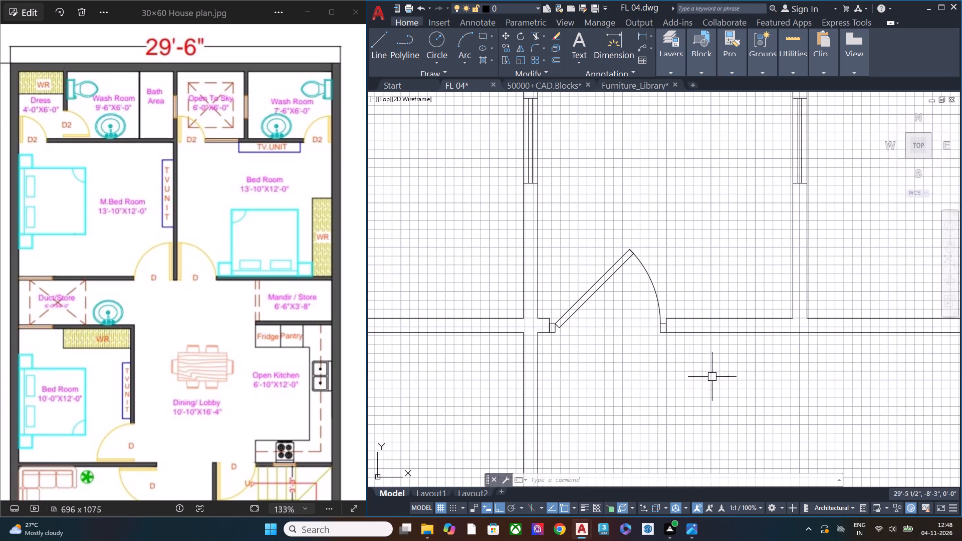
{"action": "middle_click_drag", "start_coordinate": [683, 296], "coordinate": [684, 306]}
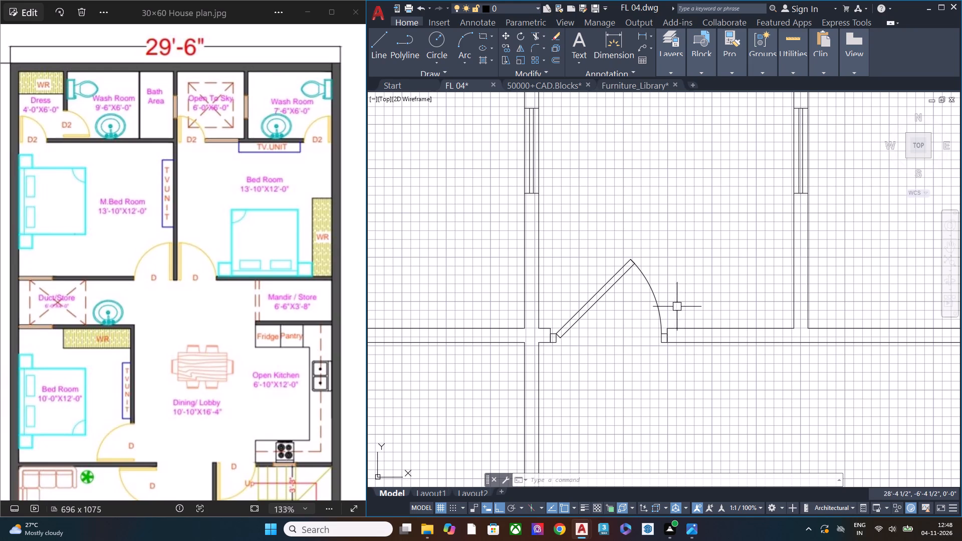
Delete the door from the wall between Open To Sky and the bedroom.
{"action": "scroll", "coordinate": [678, 273], "scroll_direction": "down", "scroll_amount": 1}
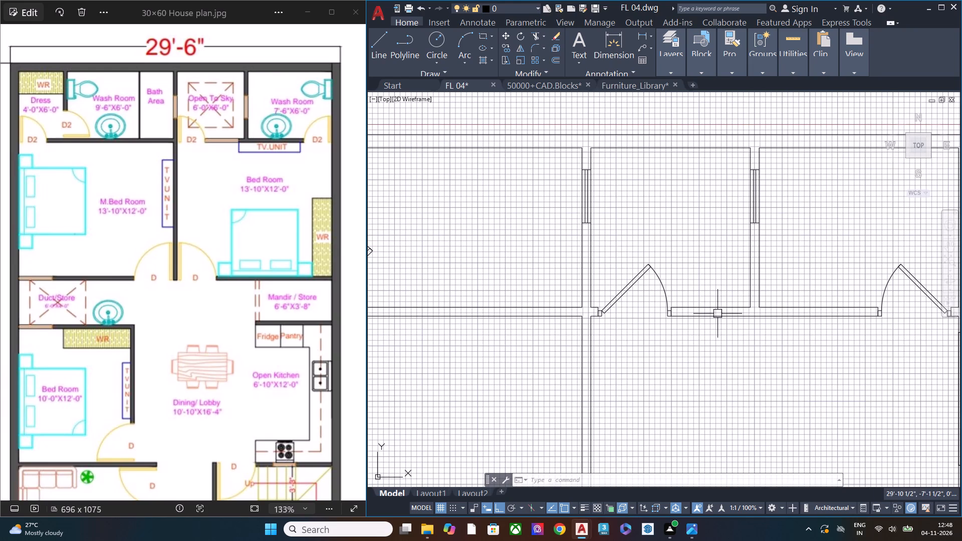
{"action": "middle_click_drag", "start_coordinate": [717, 315], "coordinate": [667, 324]}
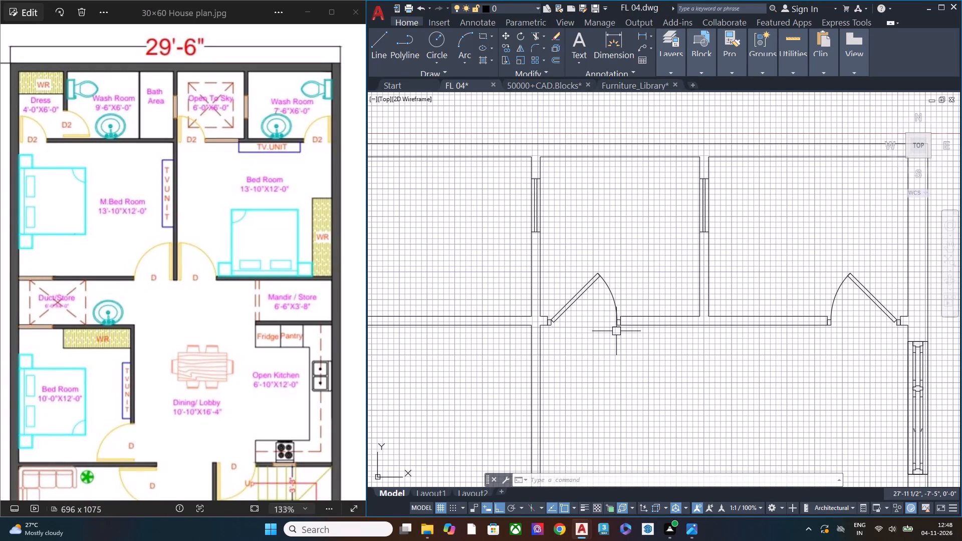
{"action": "left_click", "coordinate": [604, 279]}
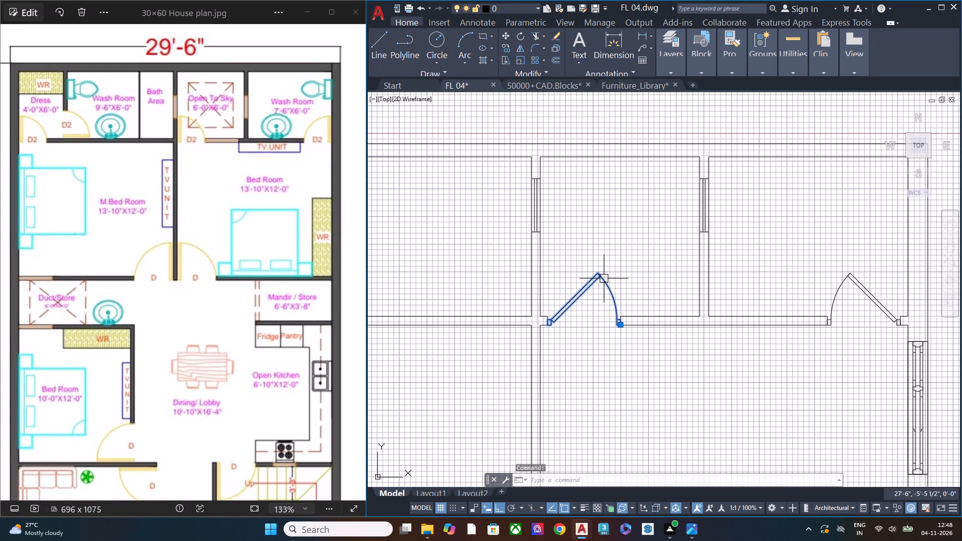
{"action": "key", "text": "Delete"}
Extend the upper and lower wall lines across the former door opening below Open To Sky.
{"action": "type", "text": "EX"}
{"action": "key", "text": "space"}
{"action": "scroll", "coordinate": [545, 317], "scroll_direction": "up", "scroll_amount": 1}
{"action": "scroll", "coordinate": [545, 317], "scroll_direction": "down", "scroll_amount": 1}
{"action": "scroll", "coordinate": [545, 317], "scroll_direction": "up", "scroll_amount": 2}
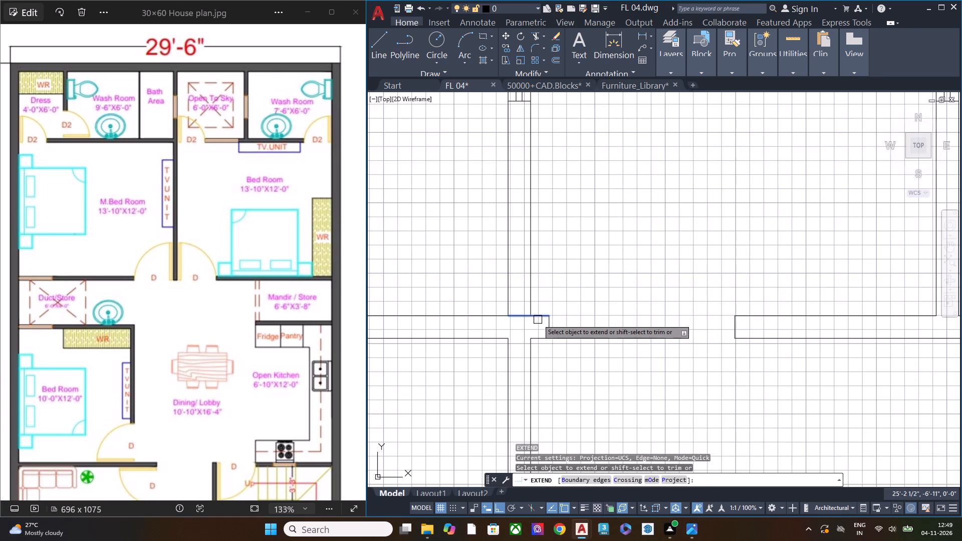
{"action": "left_click", "coordinate": [542, 318]}
{"action": "left_click", "coordinate": [541, 338]}
{"action": "key", "text": "Escape"}
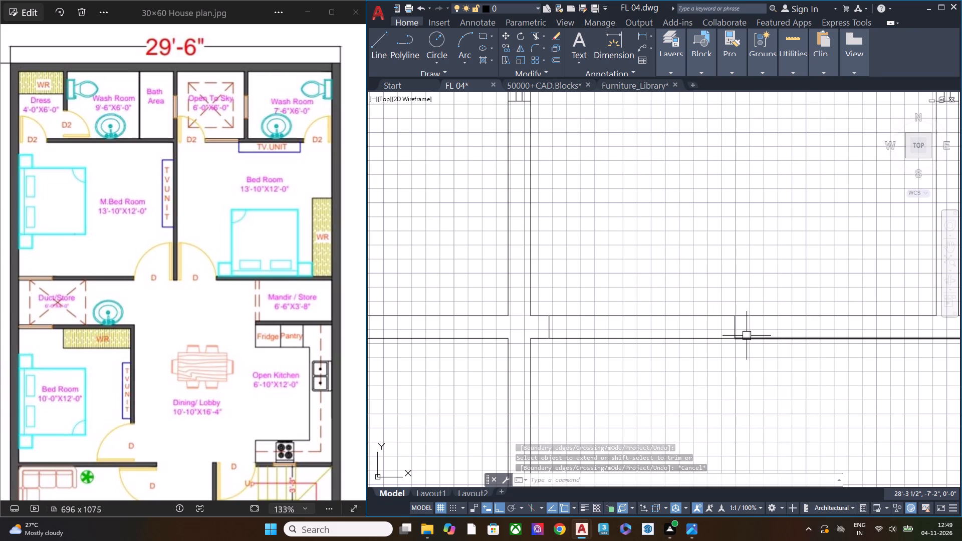
Erase the two jamb lines left inside the wall at the former door opening.
{"action": "scroll", "coordinate": [744, 336], "scroll_direction": "up", "scroll_amount": 1}
{"action": "left_click", "coordinate": [749, 323]}
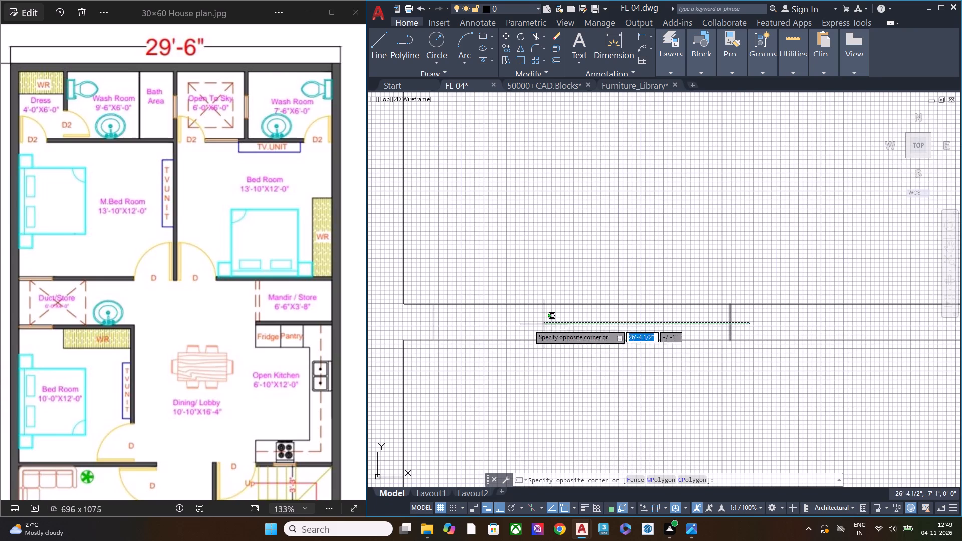
{"action": "left_click", "coordinate": [413, 318]}
{"action": "key", "text": "Delete"}
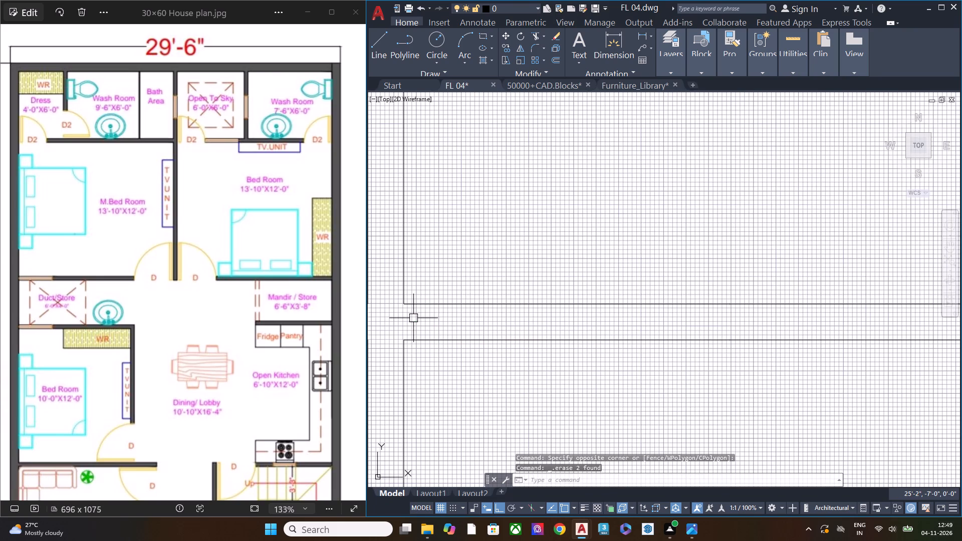
Extend the Open To Sky-side faces of both side walls down to the bedroom-side wall line.
{"action": "scroll", "coordinate": [473, 313], "scroll_direction": "down", "scroll_amount": 2}
{"action": "key", "text": "e"}
{"action": "key", "text": "x"}
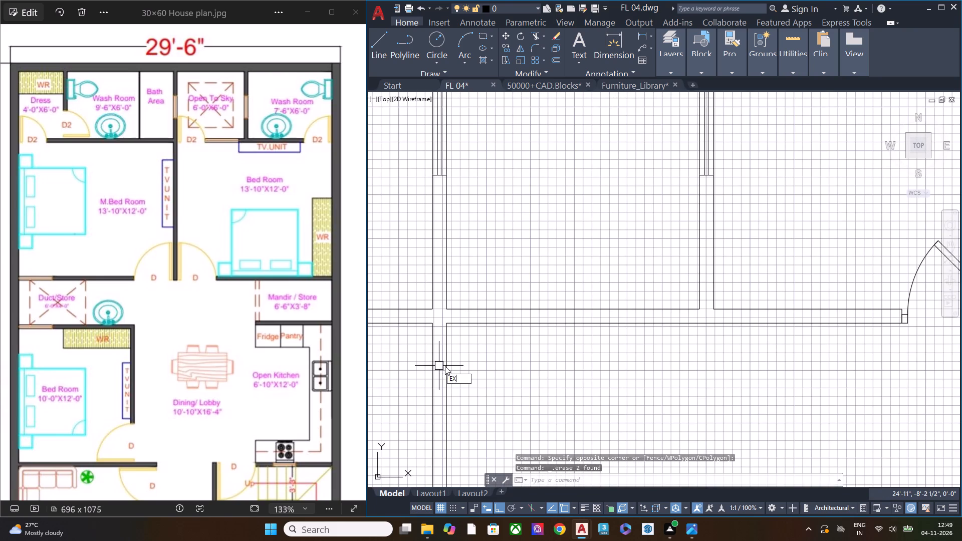
{"action": "key", "text": "space"}
{"action": "left_click", "coordinate": [449, 298]}
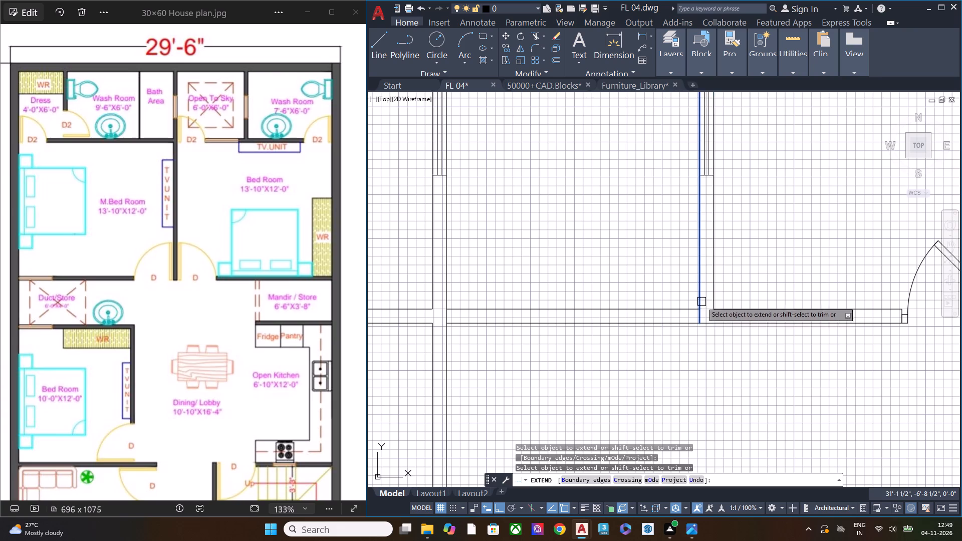
{"action": "left_click", "coordinate": [701, 301]}
{"action": "key", "text": "Escape"}
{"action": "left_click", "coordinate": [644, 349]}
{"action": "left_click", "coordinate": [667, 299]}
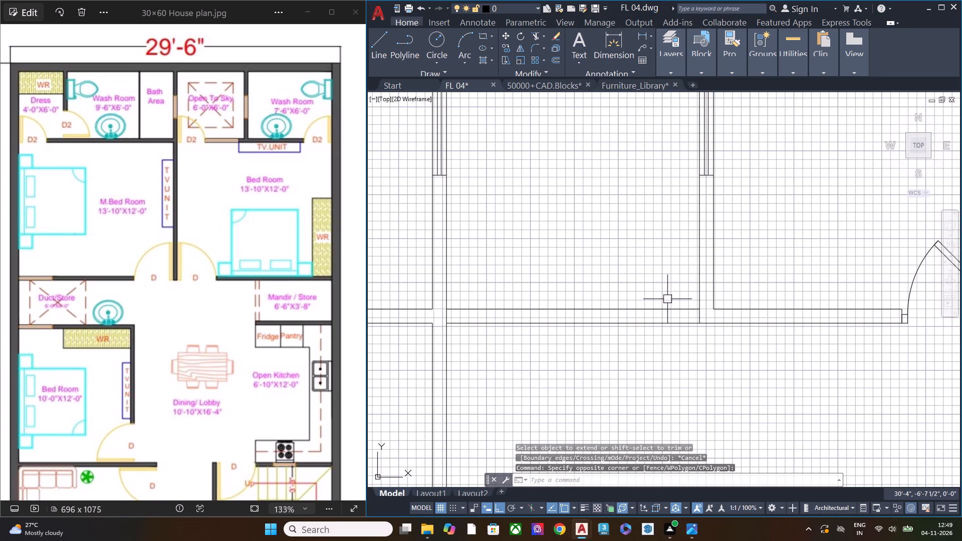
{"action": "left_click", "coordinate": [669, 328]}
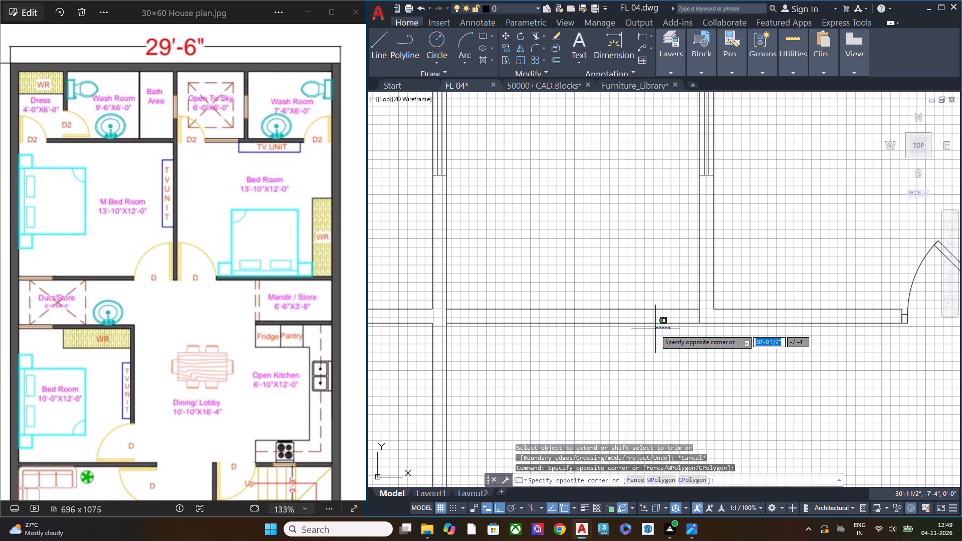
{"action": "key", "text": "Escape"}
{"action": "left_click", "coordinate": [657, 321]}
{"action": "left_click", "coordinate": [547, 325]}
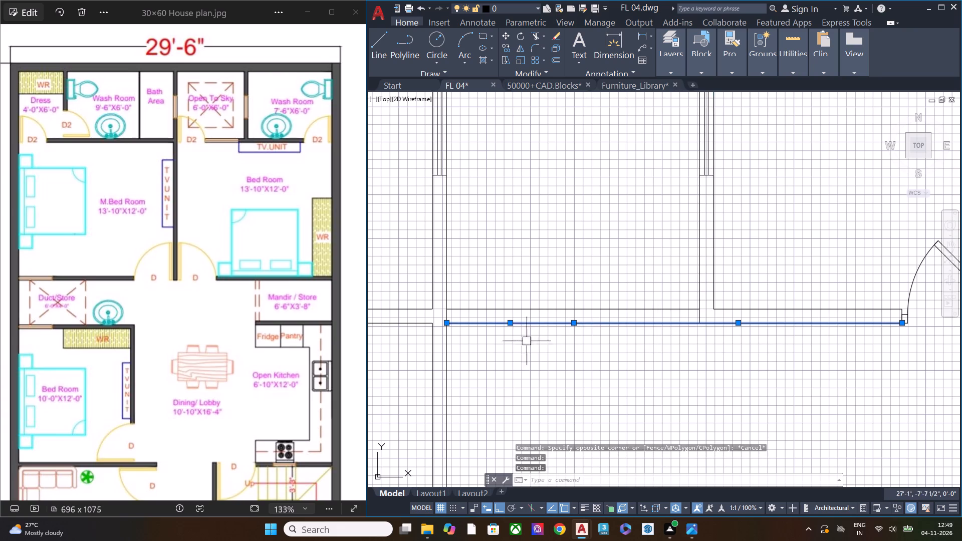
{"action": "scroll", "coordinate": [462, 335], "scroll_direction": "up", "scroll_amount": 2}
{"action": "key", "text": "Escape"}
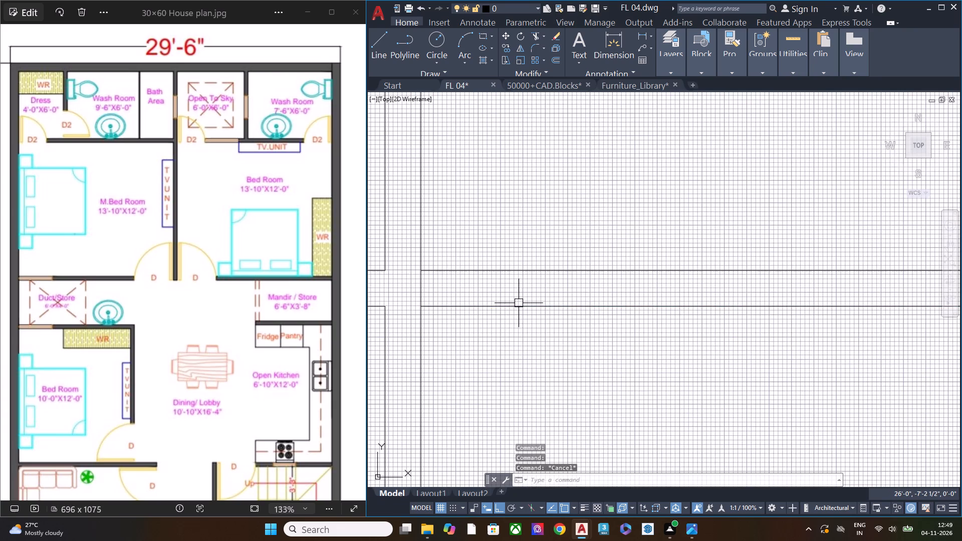
Erase the short overlapping lower wall segment and stretch the remaining lower line to the bath-side wall corner.
{"action": "left_click", "coordinate": [521, 308]}
{"action": "key", "text": "Delete"}
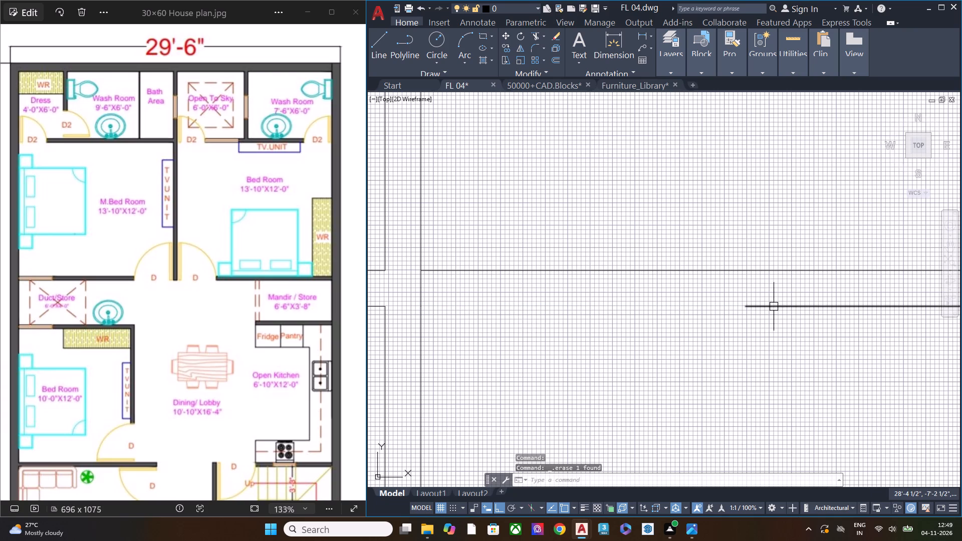
{"action": "left_click", "coordinate": [773, 308]}
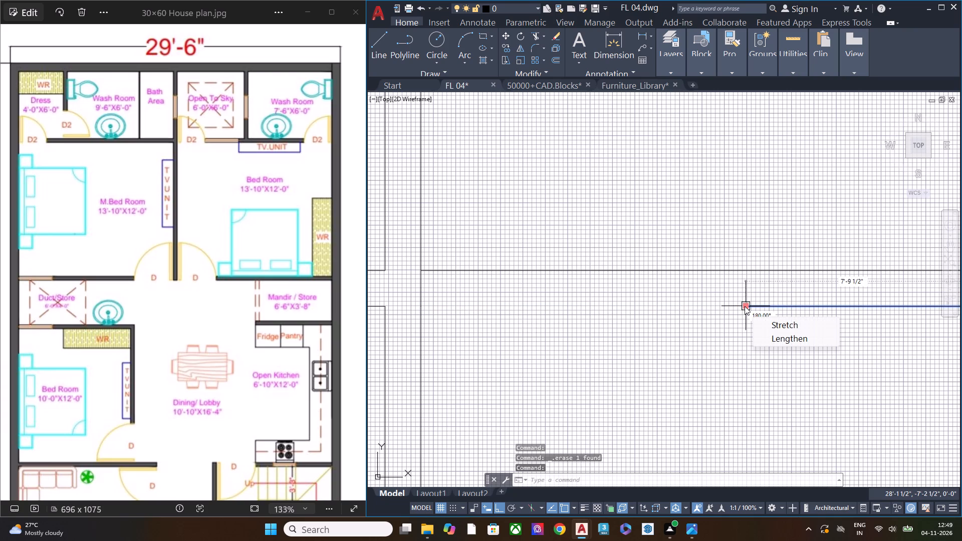
{"action": "left_click", "coordinate": [745, 306]}
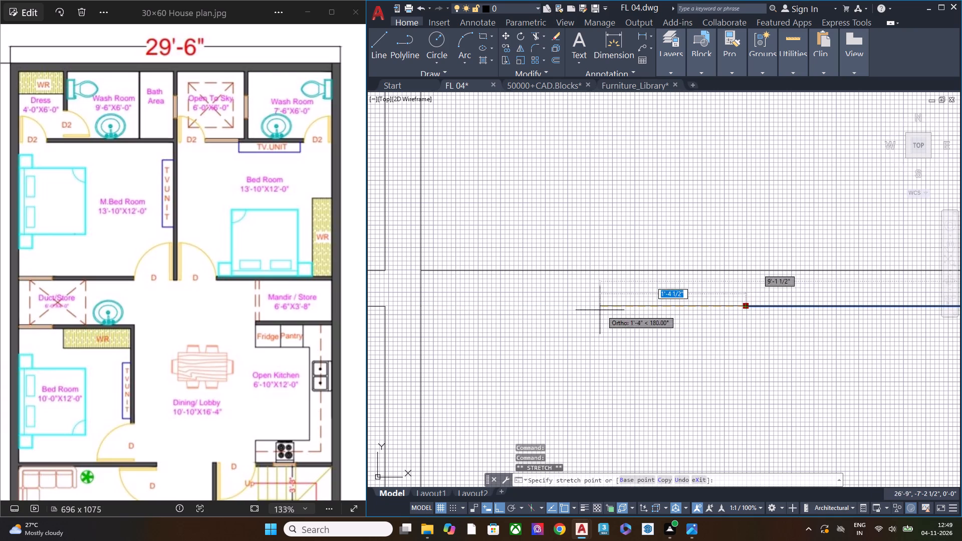
{"action": "middle_click_drag", "start_coordinate": [578, 310], "coordinate": [729, 309]}
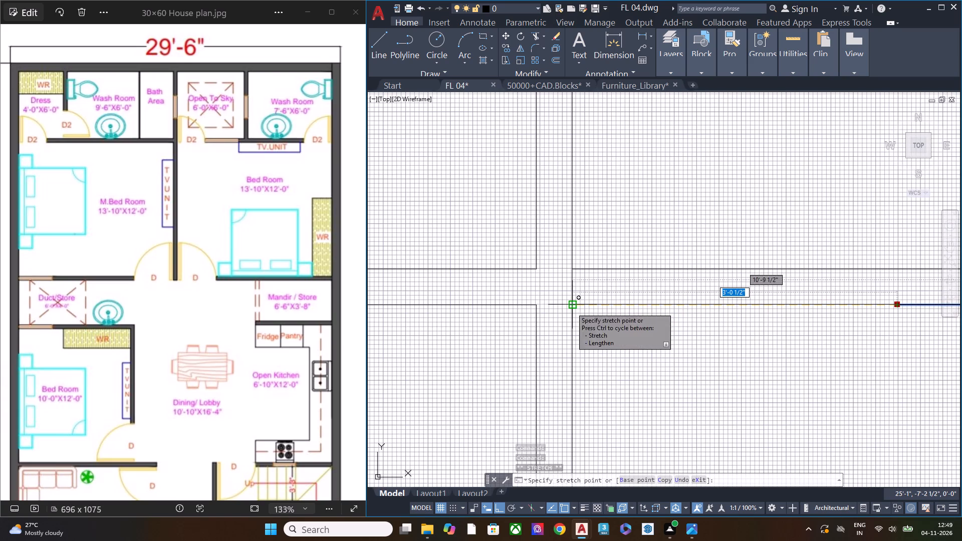
{"action": "left_click", "coordinate": [571, 308]}
{"action": "key", "text": "Escape"}
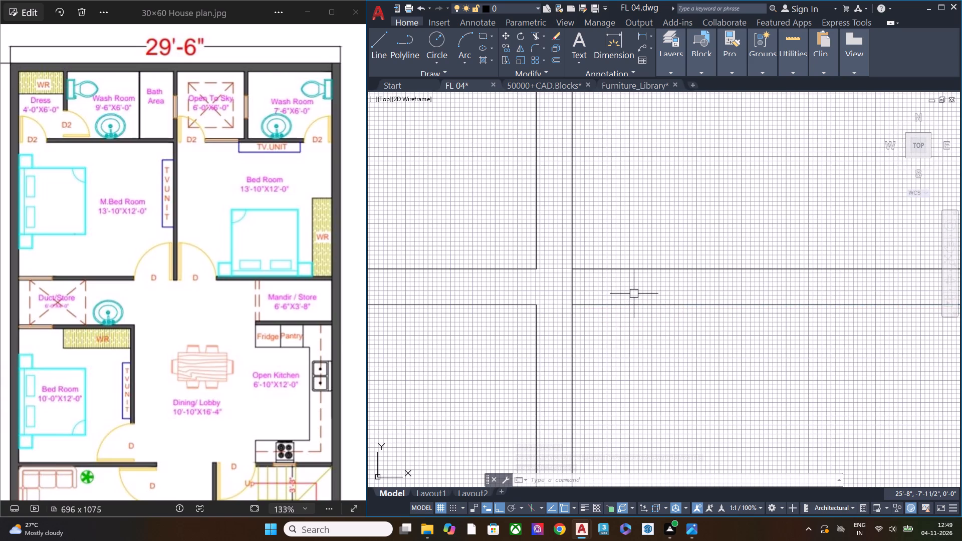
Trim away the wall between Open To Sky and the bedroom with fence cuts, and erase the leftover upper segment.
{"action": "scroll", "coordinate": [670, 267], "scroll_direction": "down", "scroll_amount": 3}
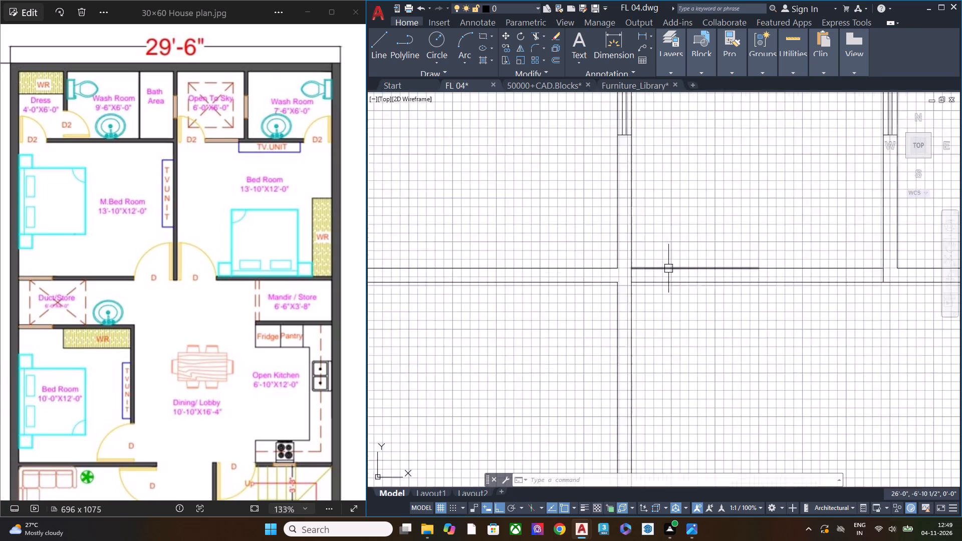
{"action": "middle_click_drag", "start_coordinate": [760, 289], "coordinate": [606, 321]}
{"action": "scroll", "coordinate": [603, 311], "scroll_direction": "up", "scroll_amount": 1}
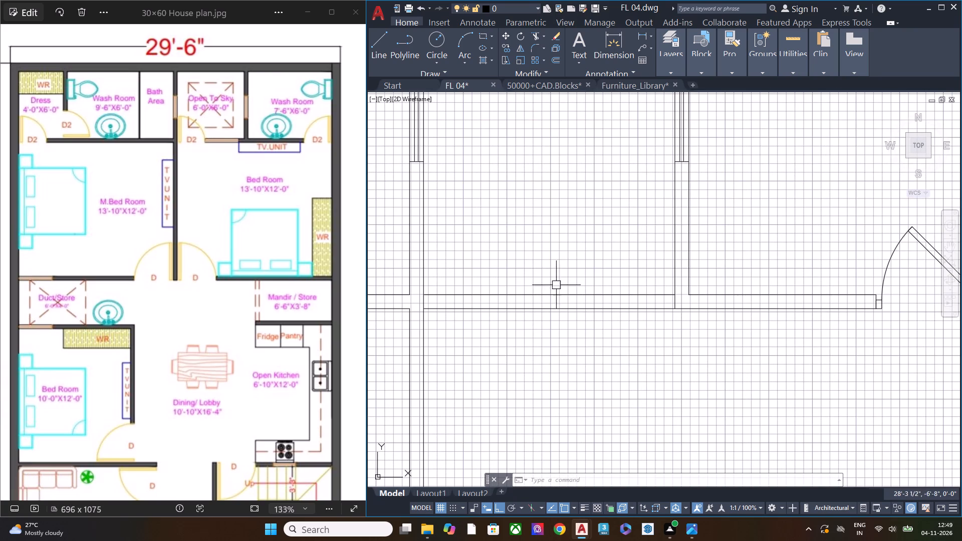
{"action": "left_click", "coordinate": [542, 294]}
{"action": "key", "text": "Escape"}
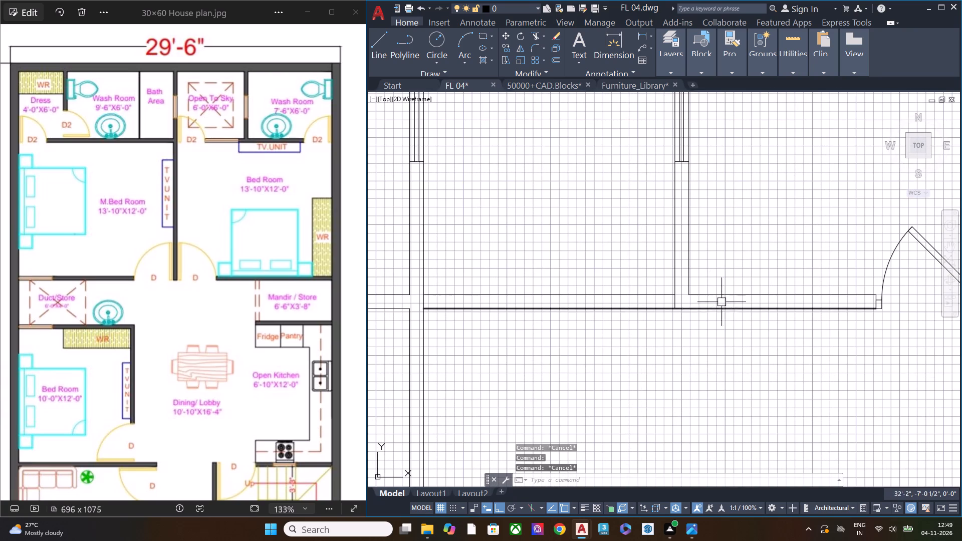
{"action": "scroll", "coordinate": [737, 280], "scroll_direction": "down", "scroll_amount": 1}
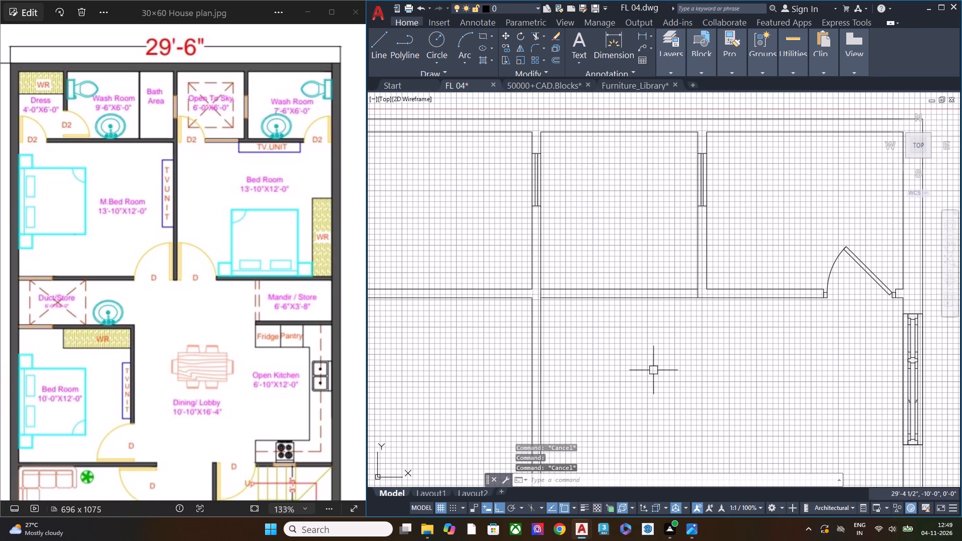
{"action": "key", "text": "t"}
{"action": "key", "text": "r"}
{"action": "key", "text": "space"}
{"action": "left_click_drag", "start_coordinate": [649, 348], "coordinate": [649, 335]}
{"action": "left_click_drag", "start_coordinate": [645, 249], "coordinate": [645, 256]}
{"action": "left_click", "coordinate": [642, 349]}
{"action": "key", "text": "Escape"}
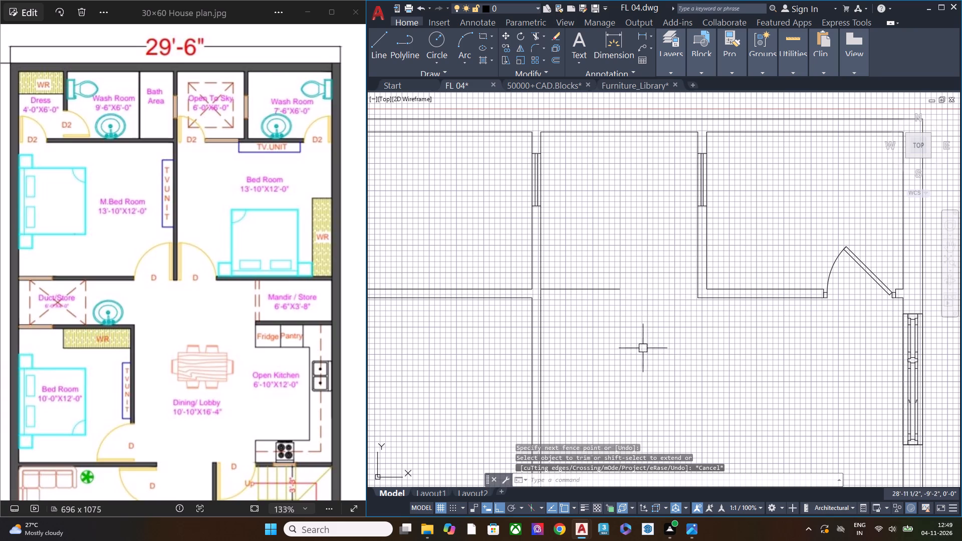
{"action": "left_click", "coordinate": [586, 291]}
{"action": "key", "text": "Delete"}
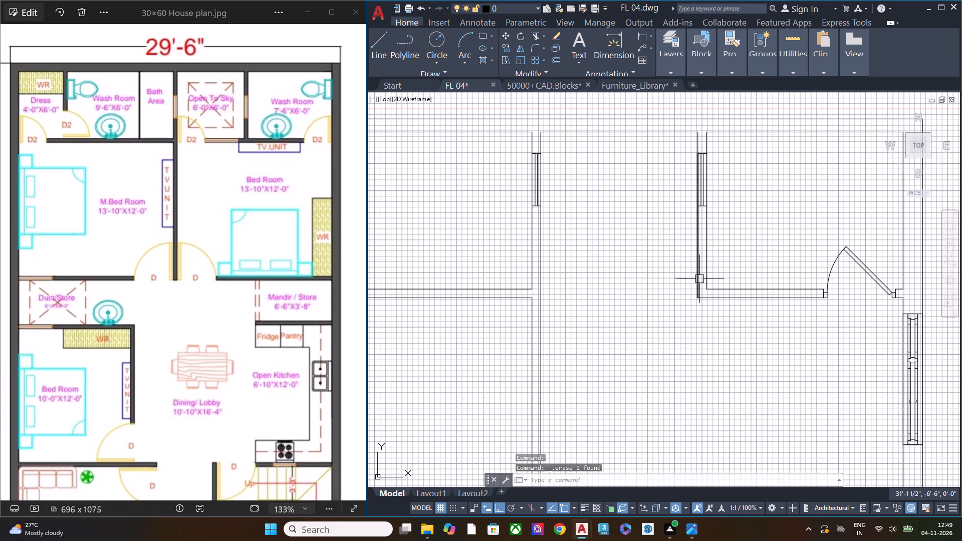
Examine the opened area between Open To Sky and the bedroom within the overall plan.
{"action": "middle_click_drag", "start_coordinate": [717, 325], "coordinate": [740, 339]}
{"action": "key", "text": "Escape"}
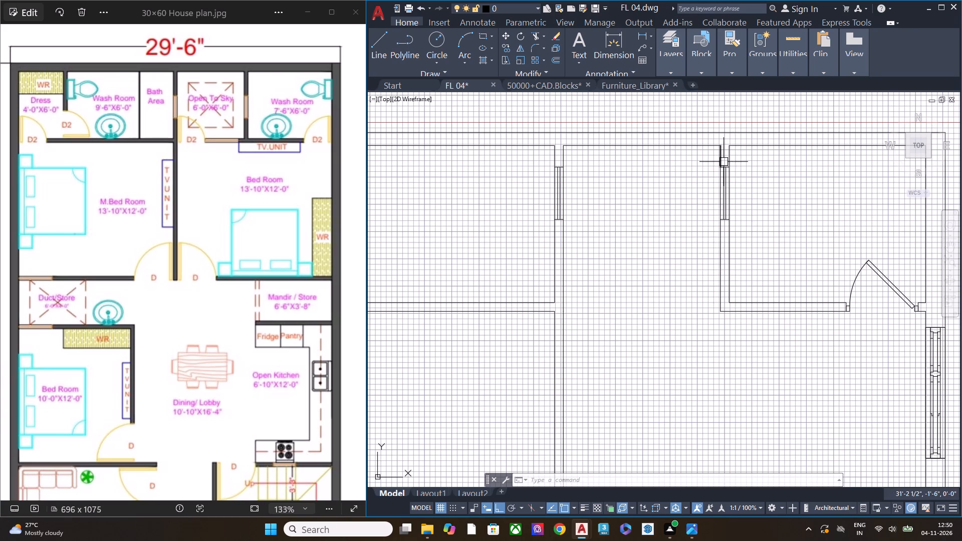
{"action": "key", "text": "Escape"}
{"action": "scroll", "coordinate": [664, 282], "scroll_direction": "down", "scroll_amount": 1}
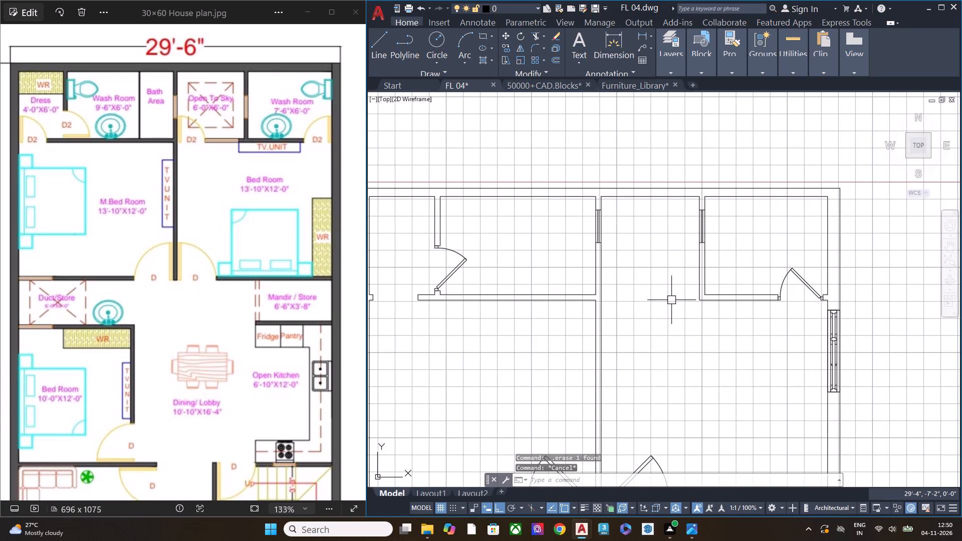
{"action": "key", "text": "Escape"}
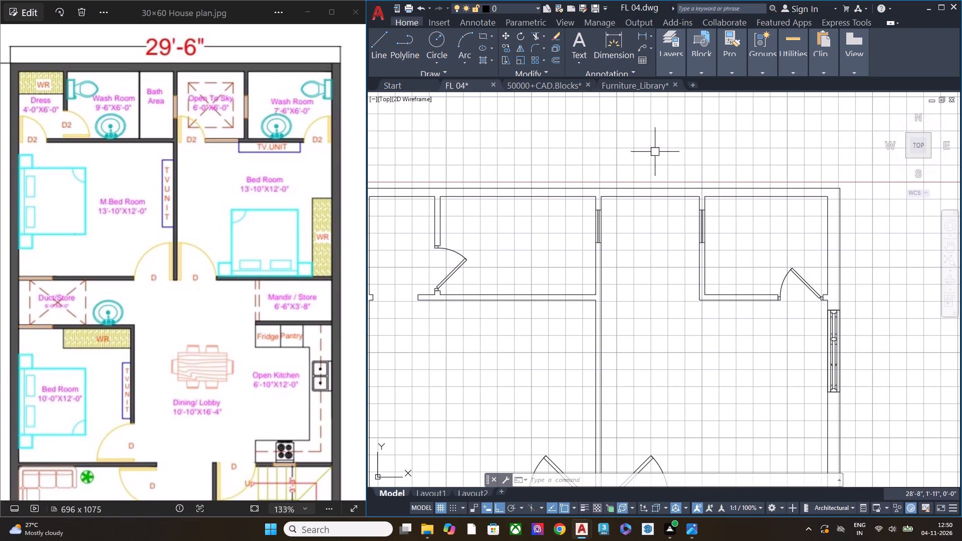
{"action": "scroll", "coordinate": [666, 242], "scroll_direction": "down", "scroll_amount": 1}
{"action": "middle_click_drag", "start_coordinate": [673, 316], "coordinate": [653, 292]}
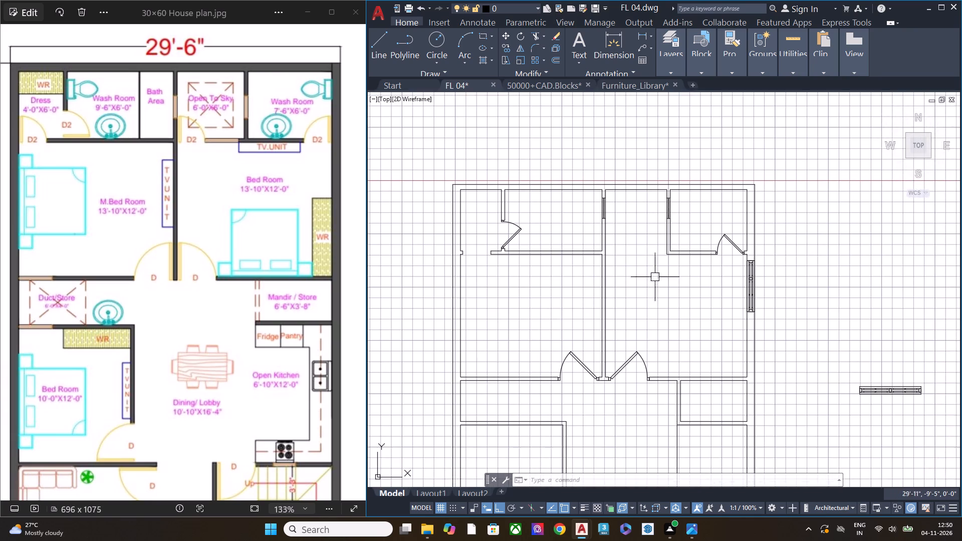
{"action": "scroll", "coordinate": [664, 261], "scroll_direction": "up", "scroll_amount": 3}
{"action": "middle_click_drag", "start_coordinate": [574, 275], "coordinate": [623, 295]}
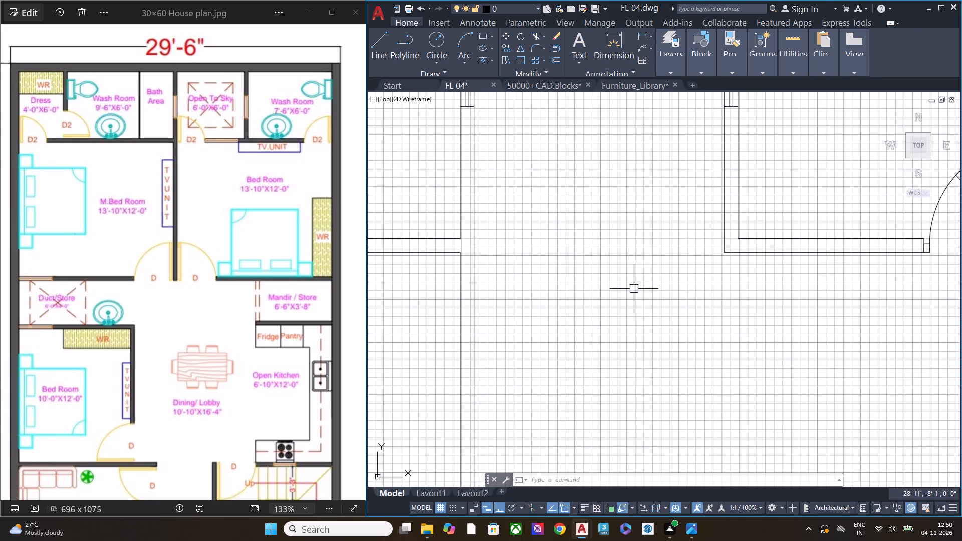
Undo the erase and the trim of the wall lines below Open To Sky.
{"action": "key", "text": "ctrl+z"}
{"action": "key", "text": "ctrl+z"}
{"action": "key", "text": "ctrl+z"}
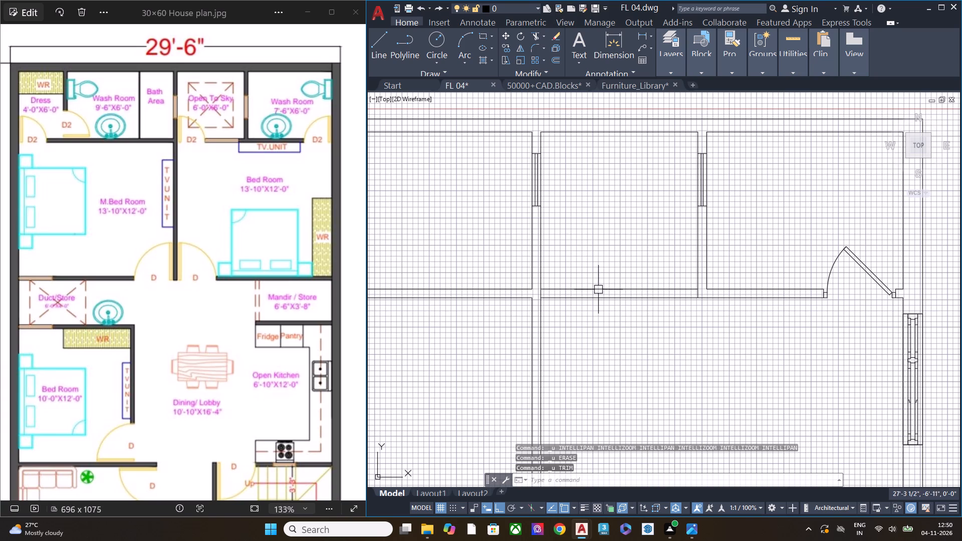
Erase the short upper wall segment below Open To Sky and stretch the remaining upper line to the bath-side wall.
{"action": "left_click", "coordinate": [598, 292]}
{"action": "key", "text": "Delete"}
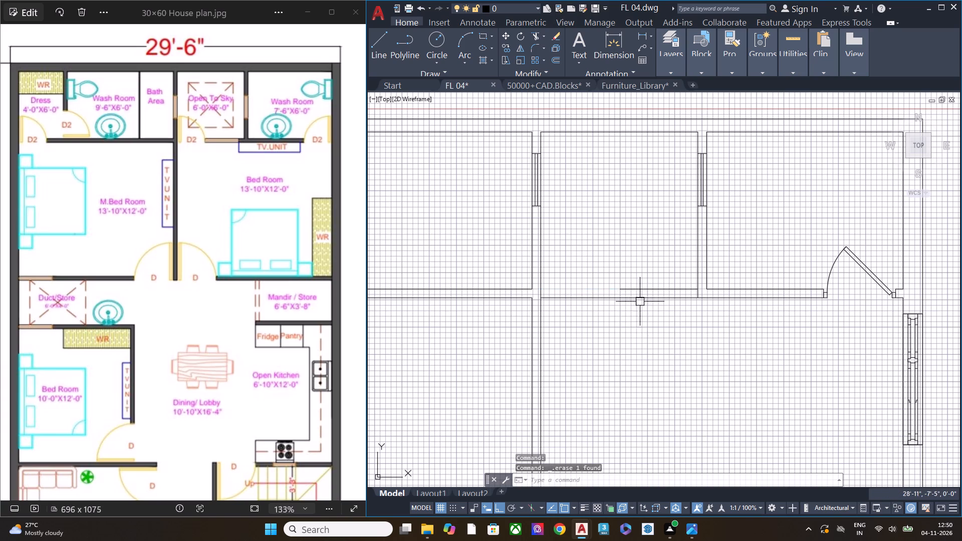
{"action": "left_click", "coordinate": [638, 289]}
{"action": "middle_click_drag", "start_coordinate": [576, 292], "coordinate": [585, 320]}
{"action": "scroll", "coordinate": [590, 299], "scroll_direction": "up", "scroll_amount": 1}
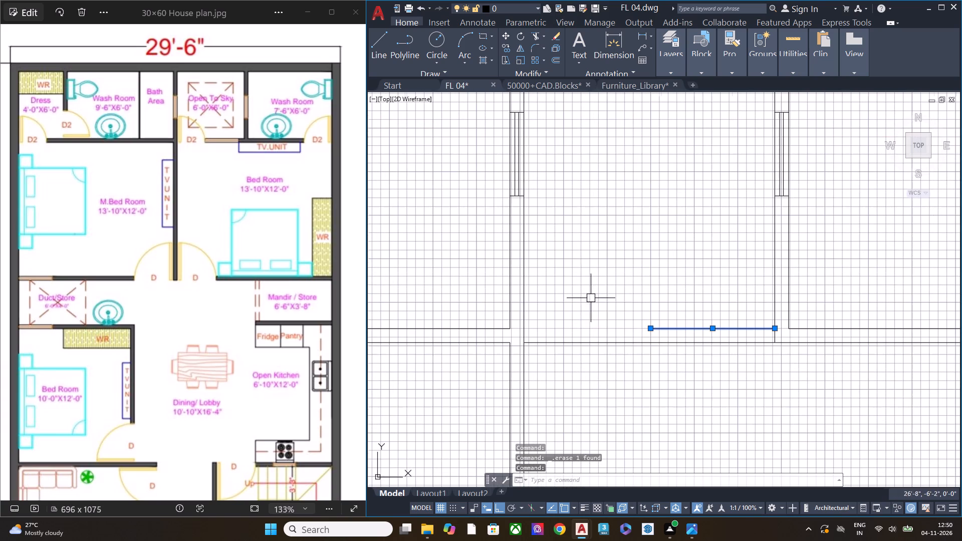
{"action": "left_click", "coordinate": [651, 329]}
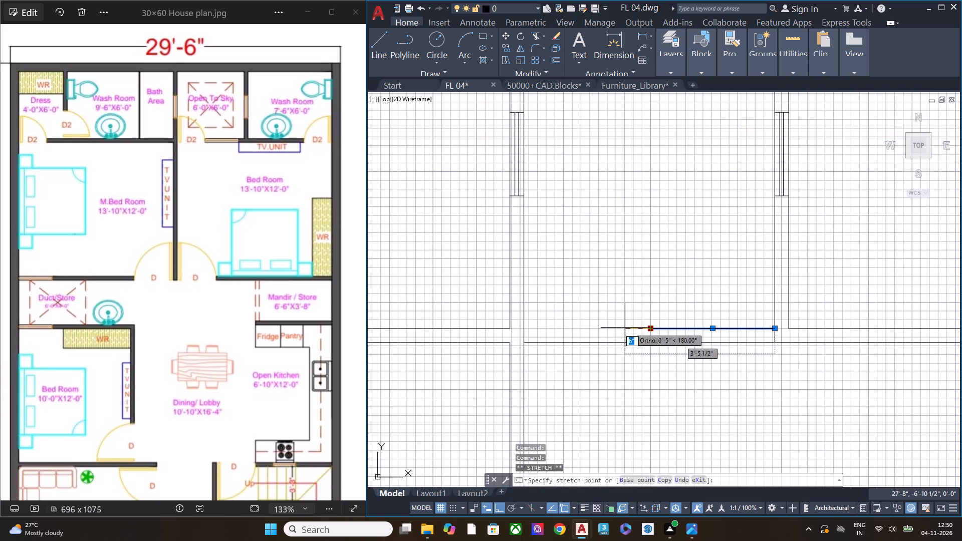
{"action": "left_click", "coordinate": [520, 329]}
{"action": "key", "text": "Escape"}
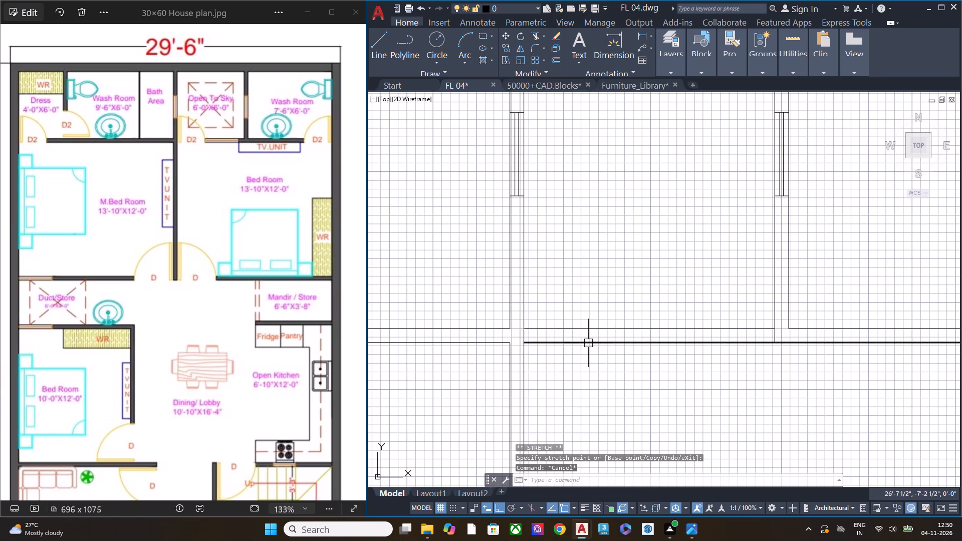
Draw a vertical line about 1'-1" long across the wall below Open To Sky, near the bath-side wall.
{"action": "middle_click_drag", "start_coordinate": [607, 380], "coordinate": [570, 351]}
{"action": "type", "text": "L"}
{"action": "key", "text": "space"}
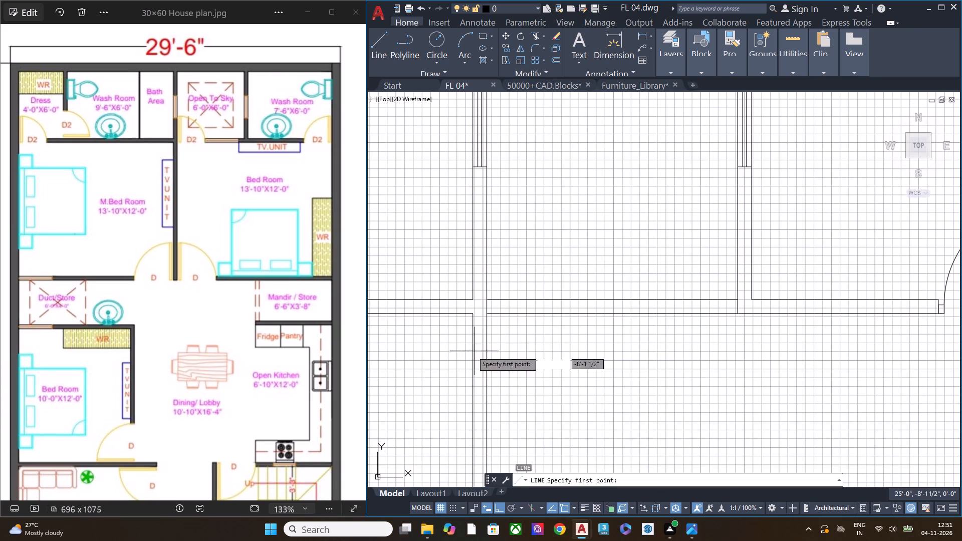
{"action": "left_click", "coordinate": [504, 286]}
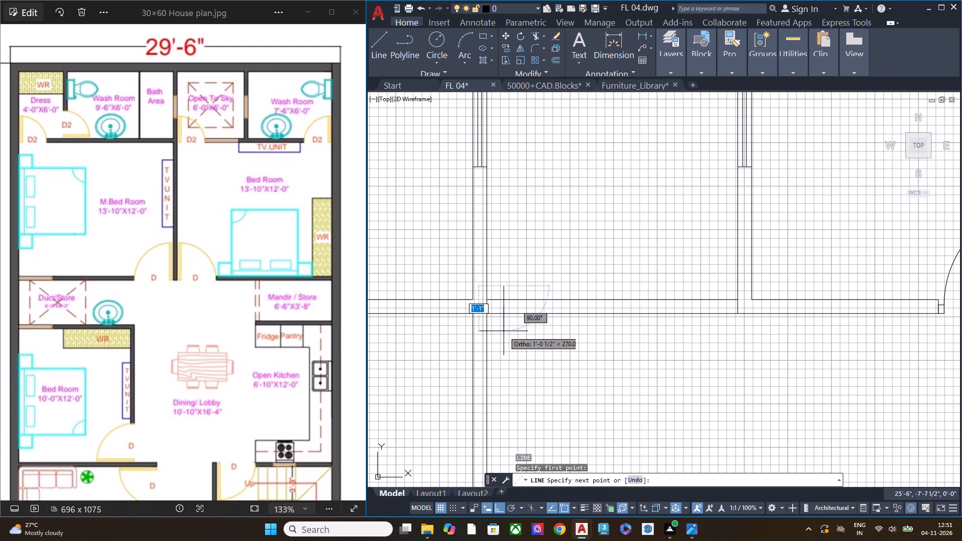
{"action": "left_click", "coordinate": [504, 331]}
{"action": "key", "text": "Escape"}
{"action": "key", "text": "space"}
{"action": "scroll", "coordinate": [505, 298], "scroll_direction": "up", "scroll_amount": 6}
{"action": "key", "text": "Escape"}
Move the vertical line about 1" toward the bath-side wall.
{"action": "left_click", "coordinate": [530, 290]}
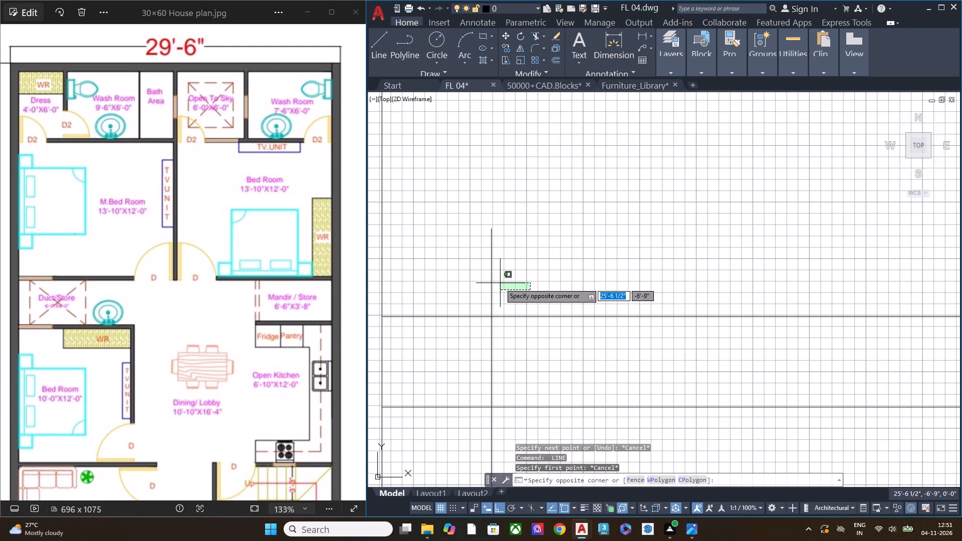
{"action": "left_click", "coordinate": [481, 287]}
{"action": "scroll", "coordinate": [580, 246], "scroll_direction": "down", "scroll_amount": 3}
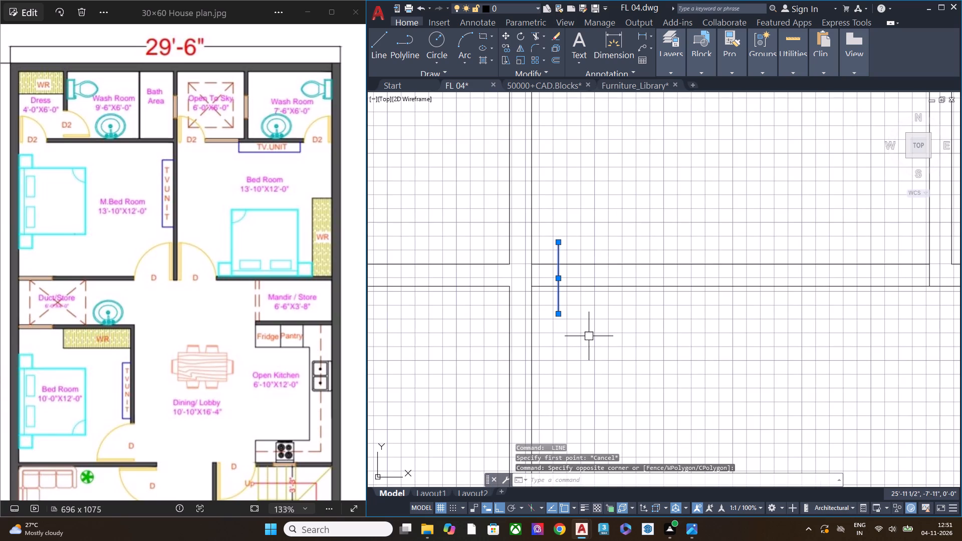
{"action": "type", "text": "M"}
{"action": "key", "text": "space"}
{"action": "left_click", "coordinate": [625, 366]}
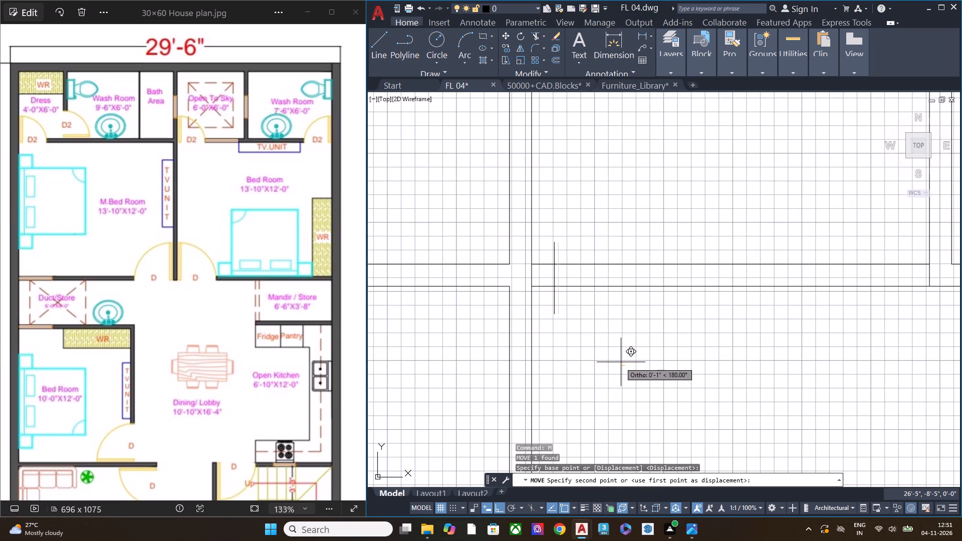
{"action": "left_click", "coordinate": [619, 362]}
{"action": "key", "text": "Escape"}
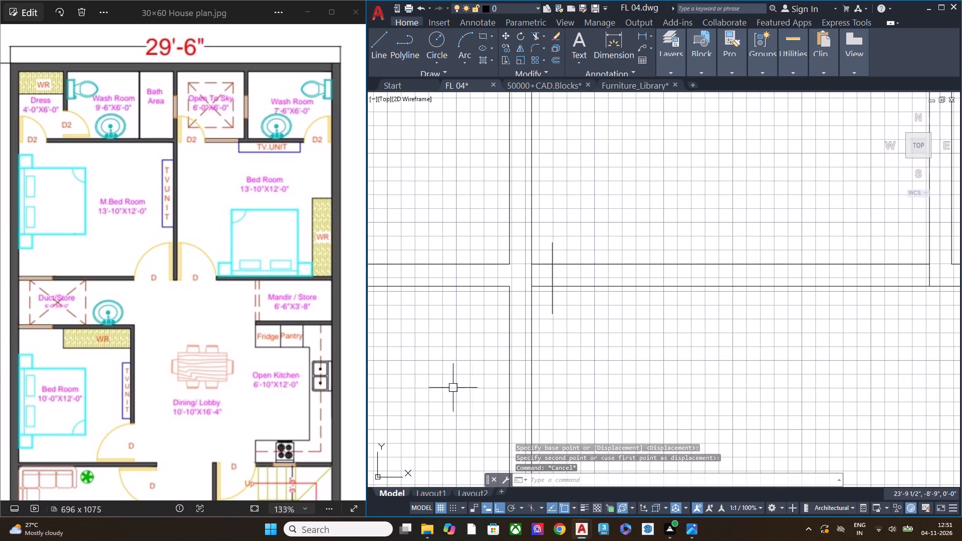
Copy the vertical line about 5'-4 1/2" across the wall to the wash-room side of Open To Sky.
{"action": "left_click", "coordinate": [552, 305]}
{"action": "middle_click_drag", "start_coordinate": [633, 334], "coordinate": [542, 336]}
{"action": "key", "text": "c"}
{"action": "left_click", "coordinate": [590, 369]}
{"action": "left_click", "coordinate": [466, 362]}
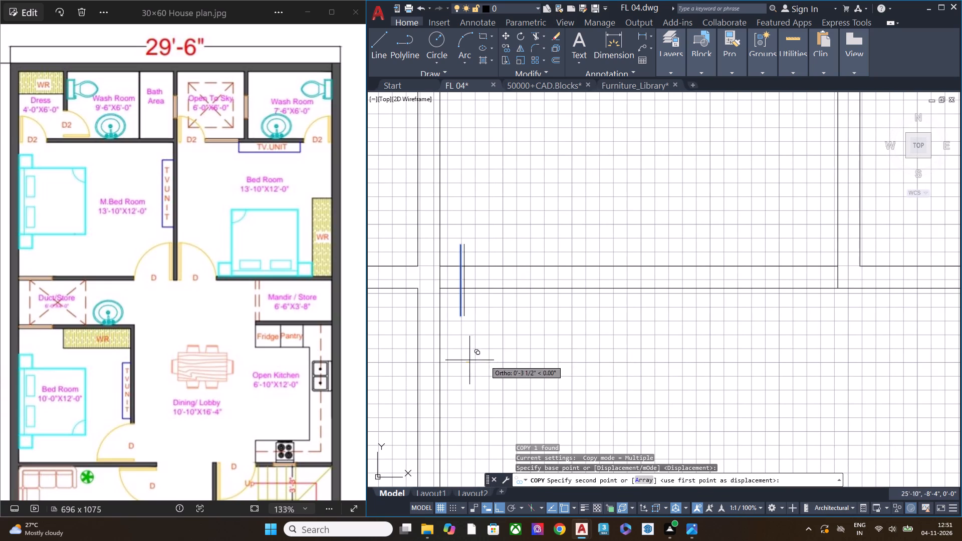
{"action": "left_click", "coordinate": [824, 360]}
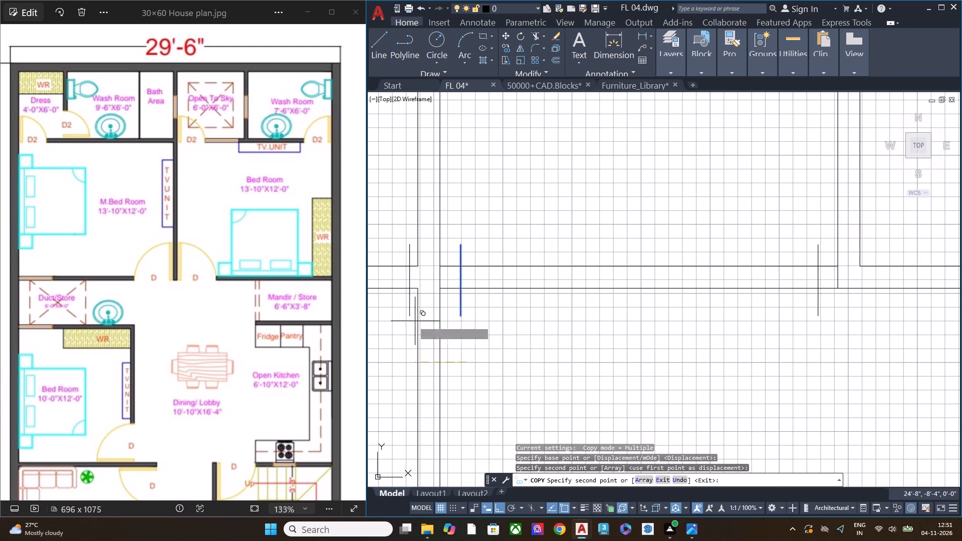
{"action": "key", "text": "Escape"}
Trim the ends of both vertical lines that stick out above and below the wall.
{"action": "middle_click_drag", "start_coordinate": [695, 344], "coordinate": [577, 344]}
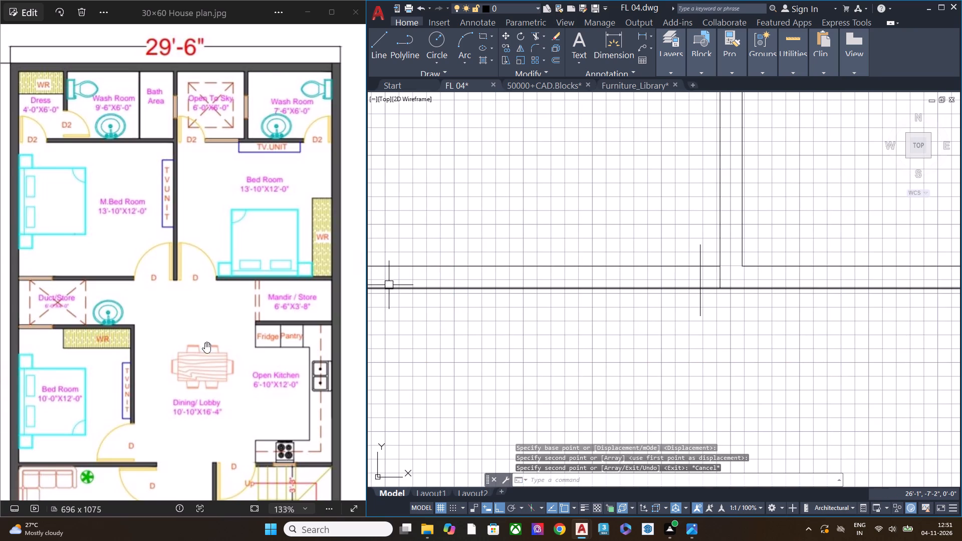
{"action": "scroll", "coordinate": [569, 315], "scroll_direction": "down", "scroll_amount": 2}
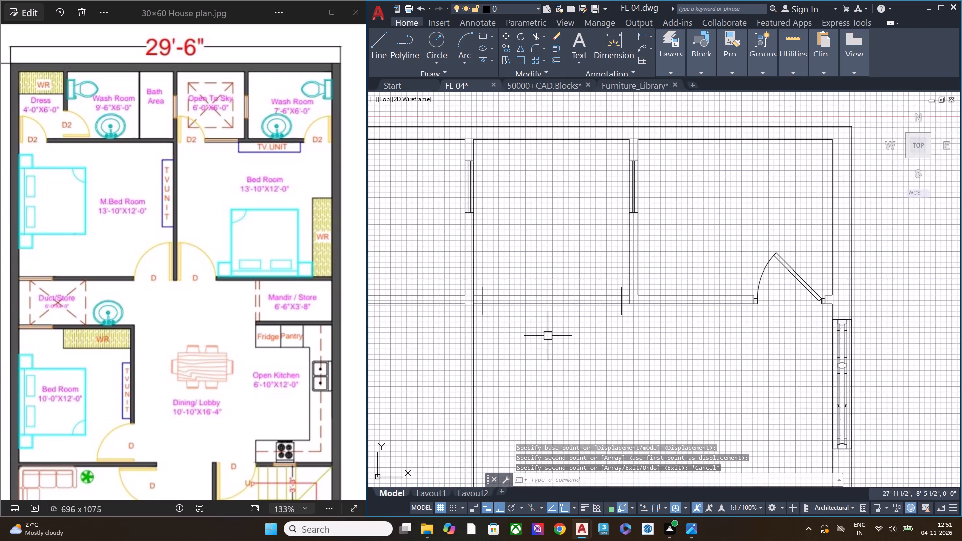
{"action": "middle_click_drag", "start_coordinate": [548, 336], "coordinate": [564, 304]}
{"action": "scroll", "coordinate": [564, 301], "scroll_direction": "up", "scroll_amount": 1}
{"action": "scroll", "coordinate": [472, 292], "scroll_direction": "up", "scroll_amount": 2}
{"action": "middle_click_drag", "start_coordinate": [499, 285], "coordinate": [479, 319]}
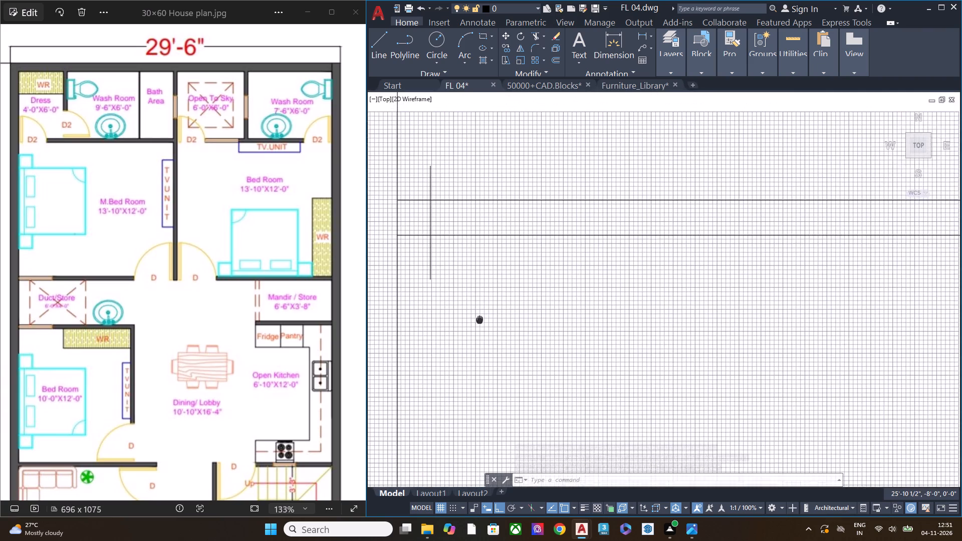
{"action": "middle_click_drag", "start_coordinate": [479, 319], "coordinate": [467, 327]}
{"action": "scroll", "coordinate": [466, 326], "scroll_direction": "down", "scroll_amount": 1}
{"action": "type", "text": "TR"}
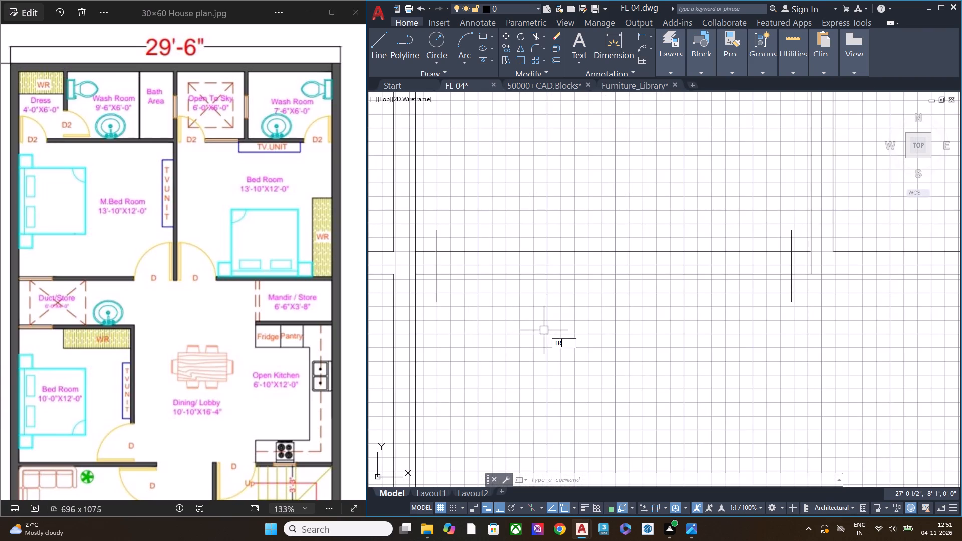
{"action": "key", "text": "space"}
{"action": "left_click", "coordinate": [432, 296]}
{"action": "left_click", "coordinate": [446, 293]}
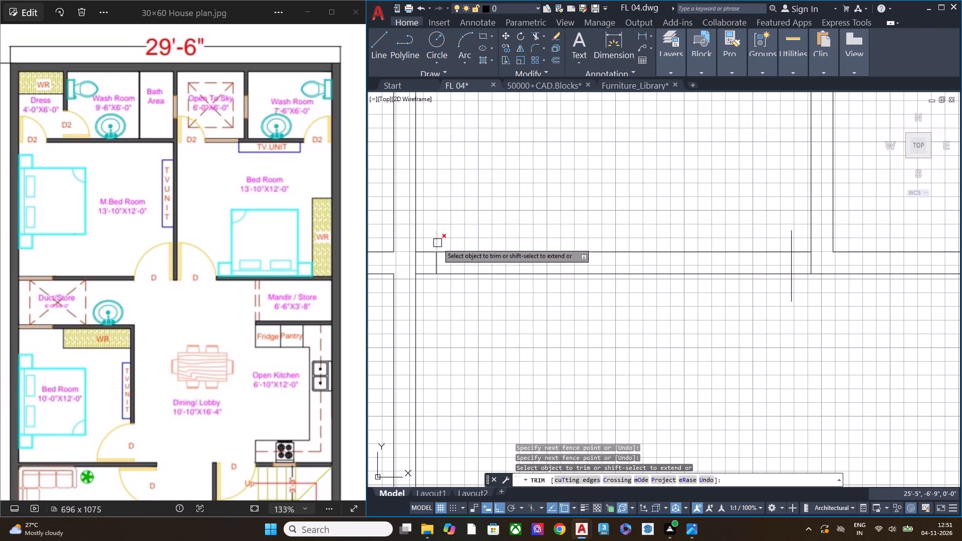
{"action": "left_click", "coordinate": [436, 243]}
{"action": "left_click", "coordinate": [795, 296]}
{"action": "left_click", "coordinate": [790, 240]}
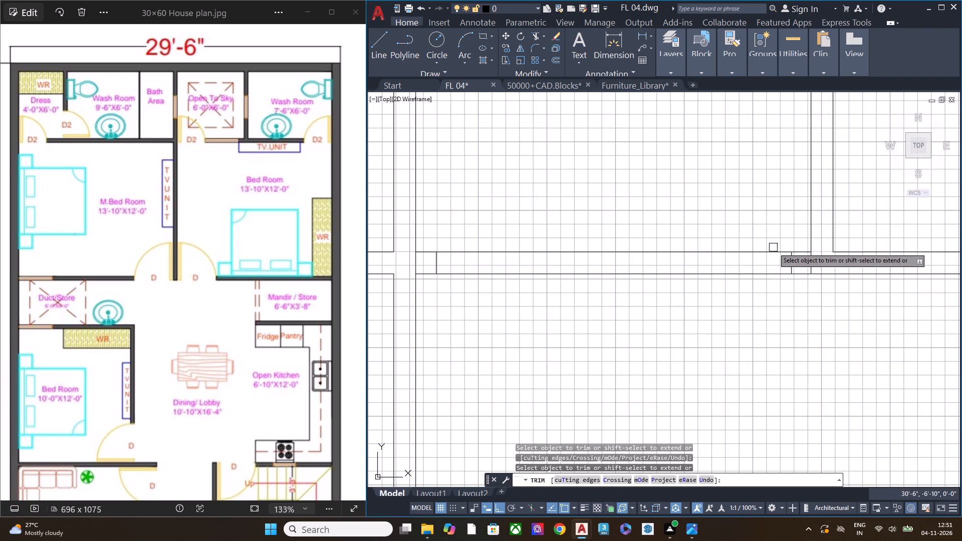
{"action": "key", "text": "Escape"}
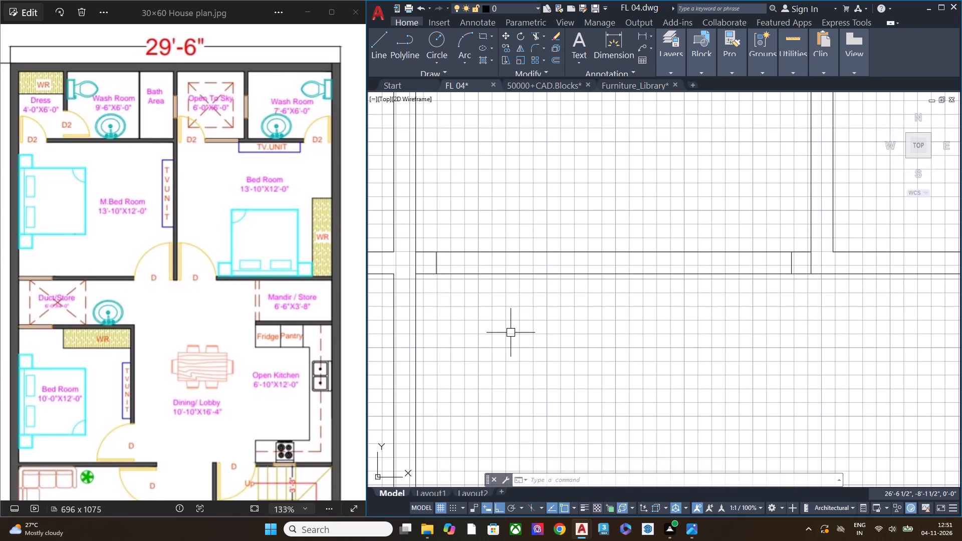
Trim the wall lines between the two jamb lines and the cross lines at both wall junctions, opening Open To Sky to the bedroom.
{"action": "left_click", "coordinate": [661, 331]}
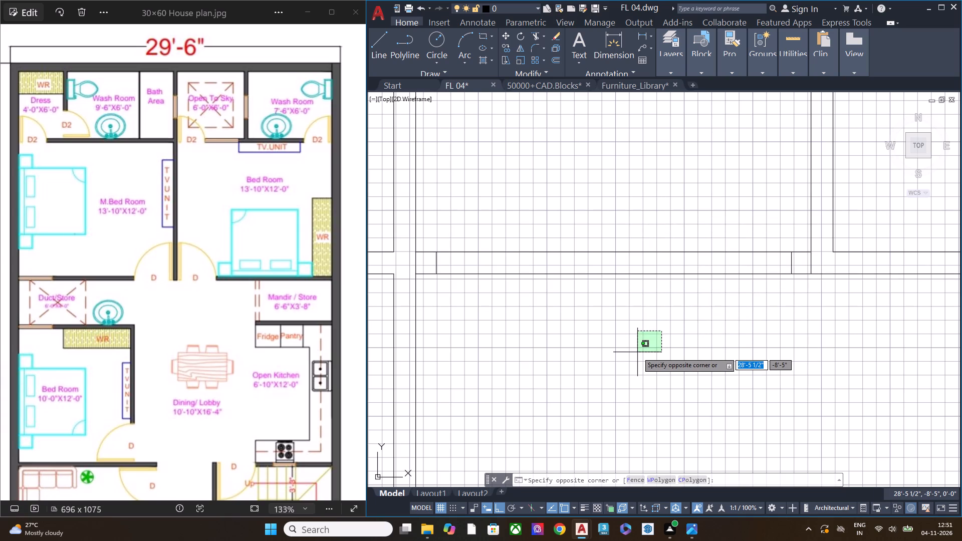
{"action": "key", "text": "Escape"}
{"action": "type", "text": "TR"}
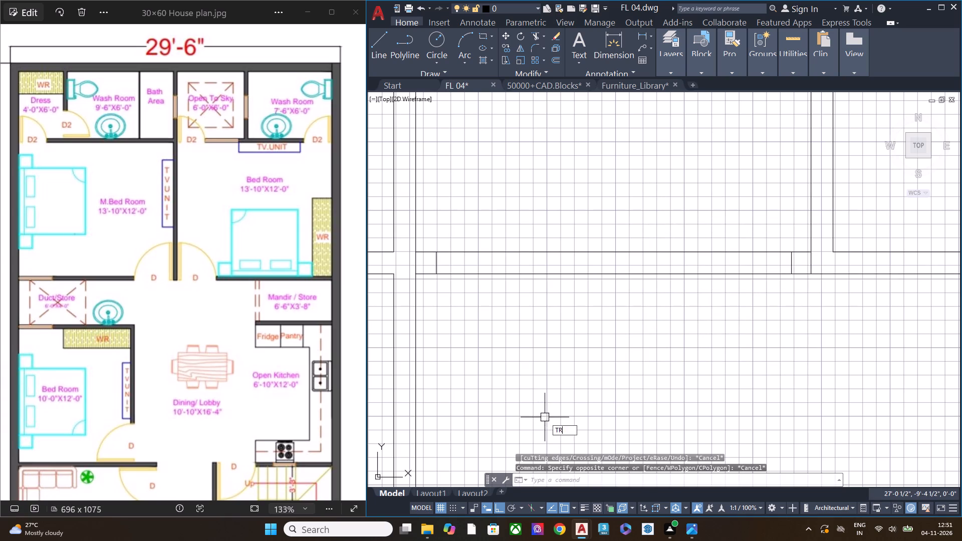
{"action": "key", "text": "space"}
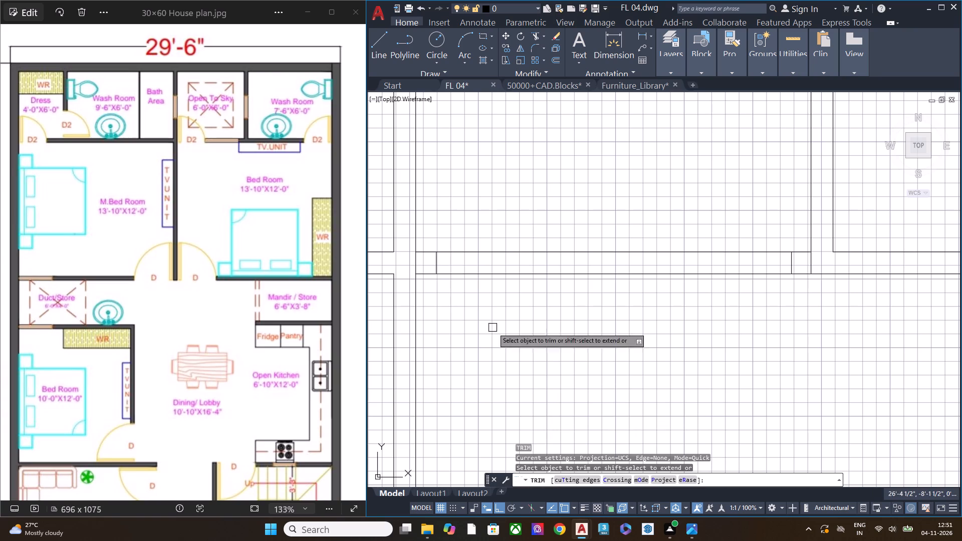
{"action": "left_click", "coordinate": [417, 265]}
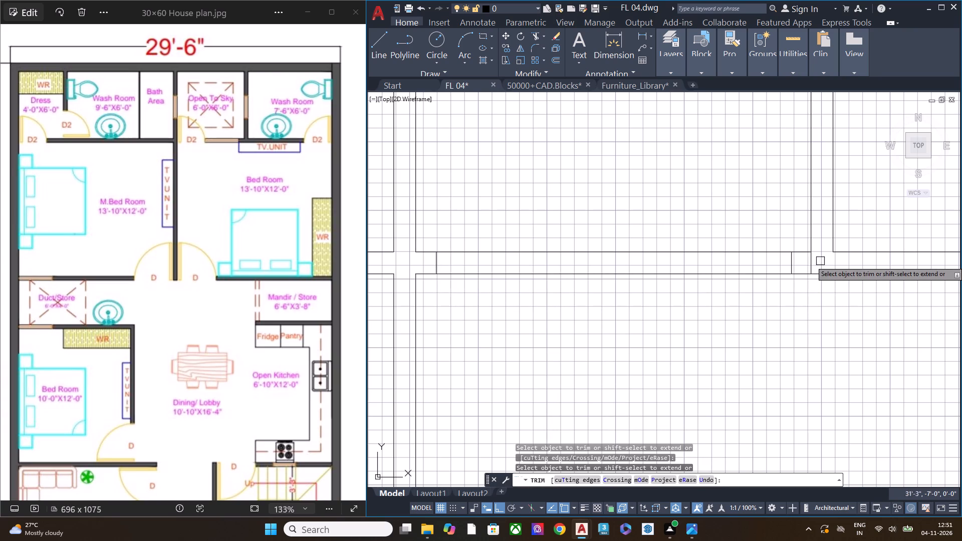
{"action": "left_click", "coordinate": [814, 262]}
{"action": "left_click", "coordinate": [666, 323]}
{"action": "left_click", "coordinate": [672, 201]}
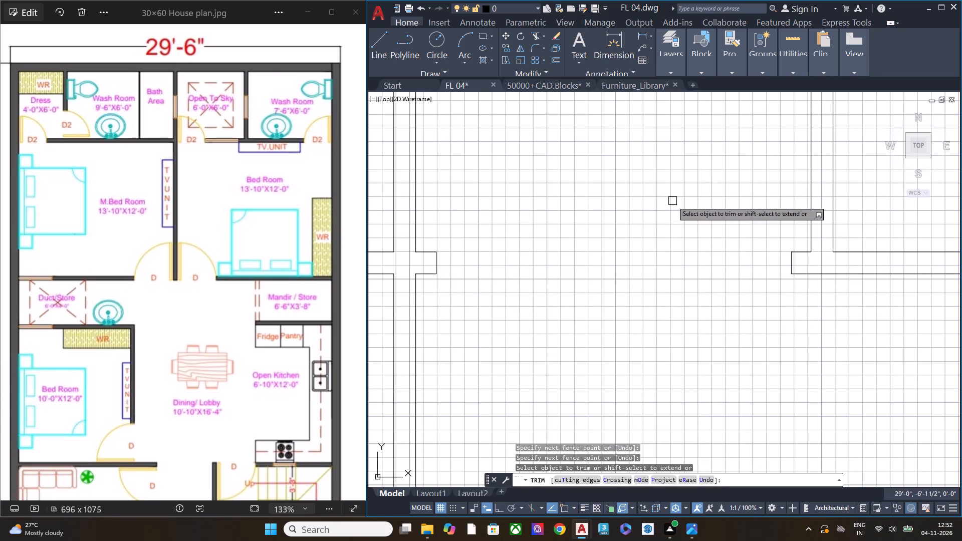
{"action": "key", "text": "Escape"}
Save the drawing.
{"action": "scroll", "coordinate": [624, 267], "scroll_direction": "down", "scroll_amount": 2}
{"action": "scroll", "coordinate": [618, 267], "scroll_direction": "up", "scroll_amount": 1}
{"action": "scroll", "coordinate": [618, 267], "scroll_direction": "down", "scroll_amount": 1}
{"action": "key", "text": "ctrl+s"}
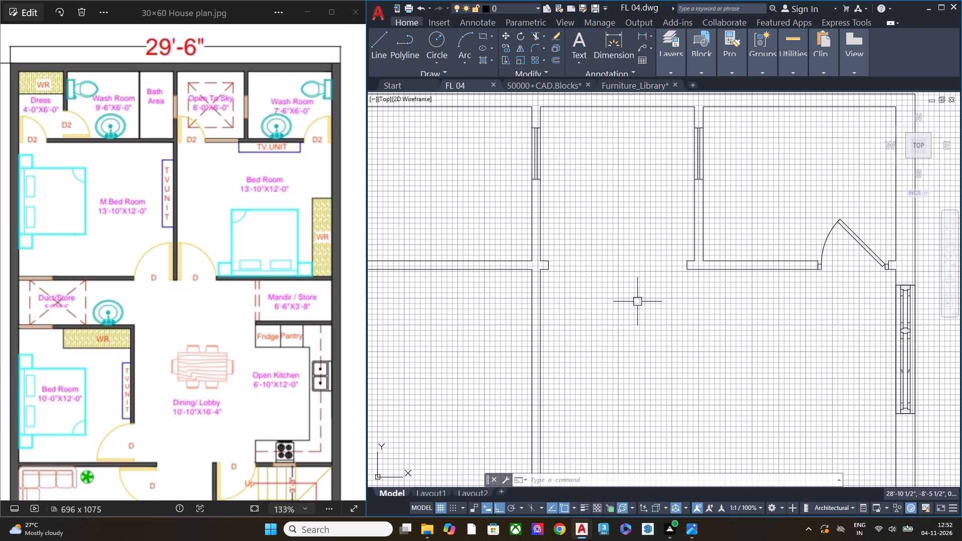
Examine the bedroom doors, duct, kitchen and lower bedroom walls across the plan against the reference image.
{"action": "scroll", "coordinate": [599, 297], "scroll_direction": "down", "scroll_amount": 1}
{"action": "middle_click_drag", "start_coordinate": [668, 333], "coordinate": [550, 361]}
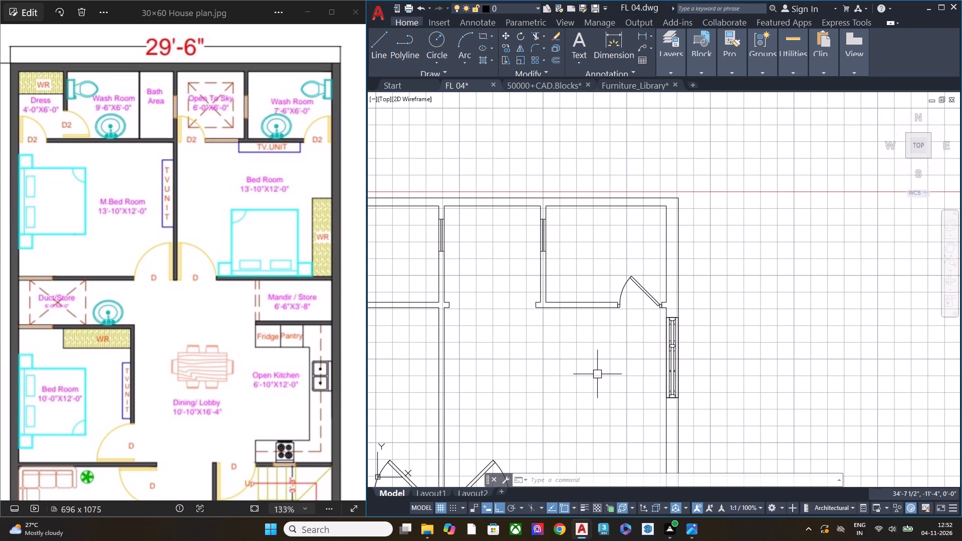
{"action": "middle_click_drag", "start_coordinate": [610, 342], "coordinate": [684, 286]}
{"action": "scroll", "coordinate": [679, 296], "scroll_direction": "up", "scroll_amount": 1}
{"action": "scroll", "coordinate": [638, 273], "scroll_direction": "down", "scroll_amount": 1}
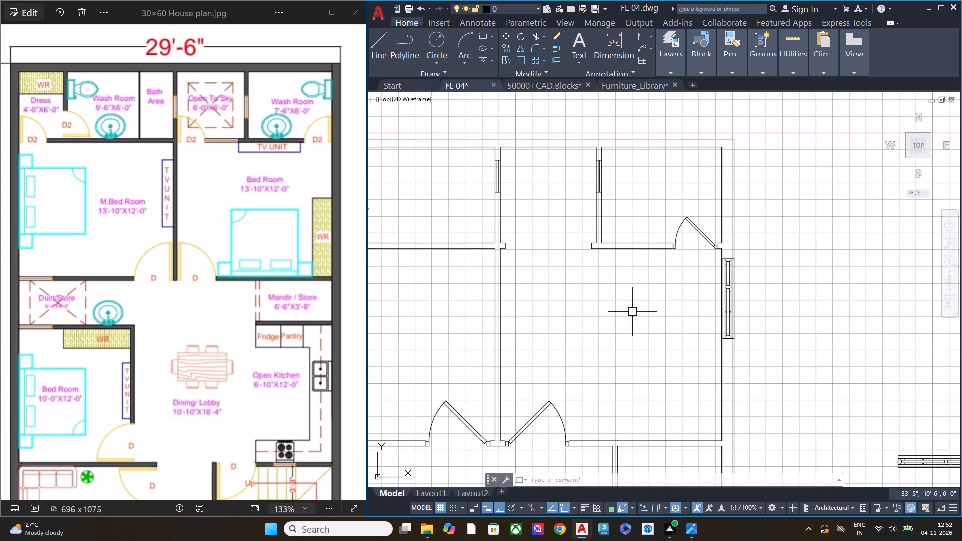
{"action": "middle_click_drag", "start_coordinate": [623, 354], "coordinate": [673, 217]}
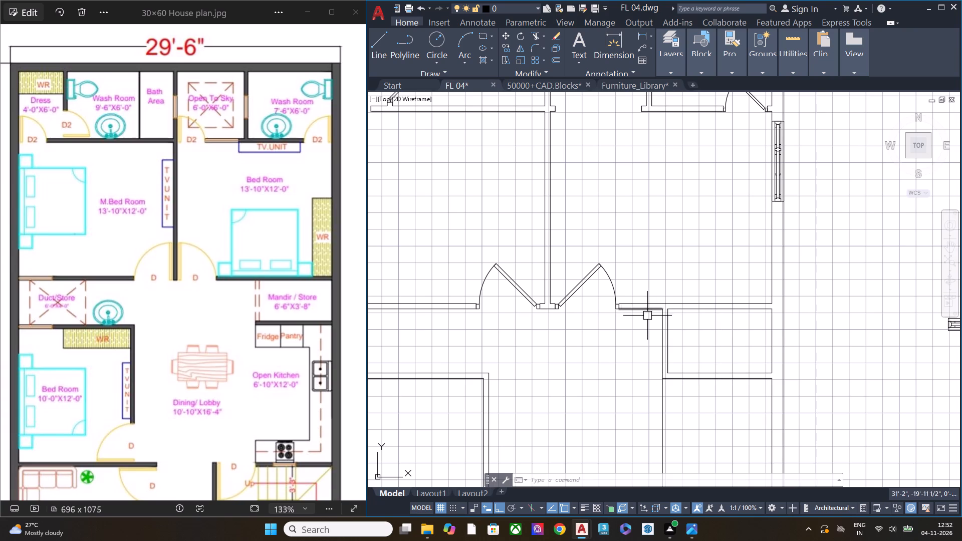
{"action": "middle_click_drag", "start_coordinate": [605, 340], "coordinate": [641, 277]}
{"action": "scroll", "coordinate": [531, 265], "scroll_direction": "up", "scroll_amount": 2}
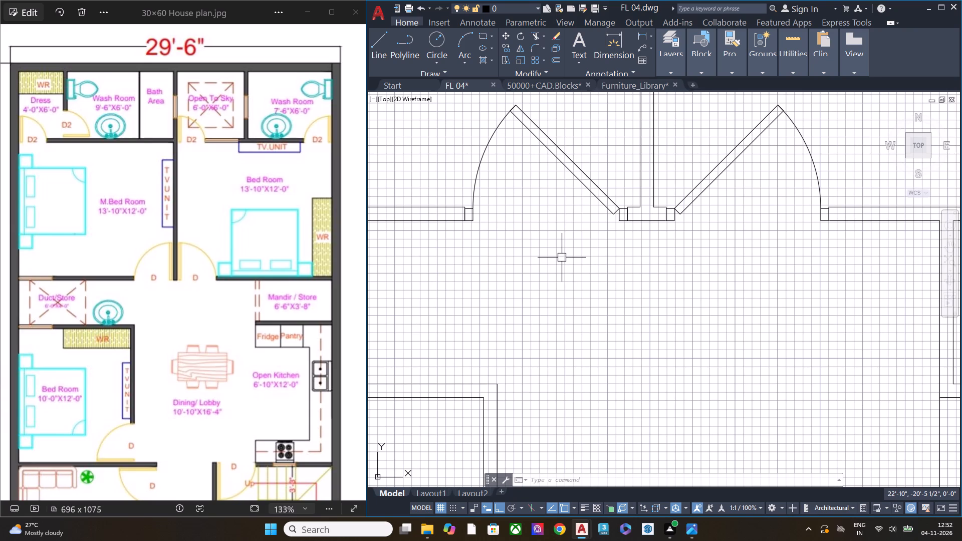
{"action": "scroll", "coordinate": [550, 230], "scroll_direction": "down", "scroll_amount": 5}
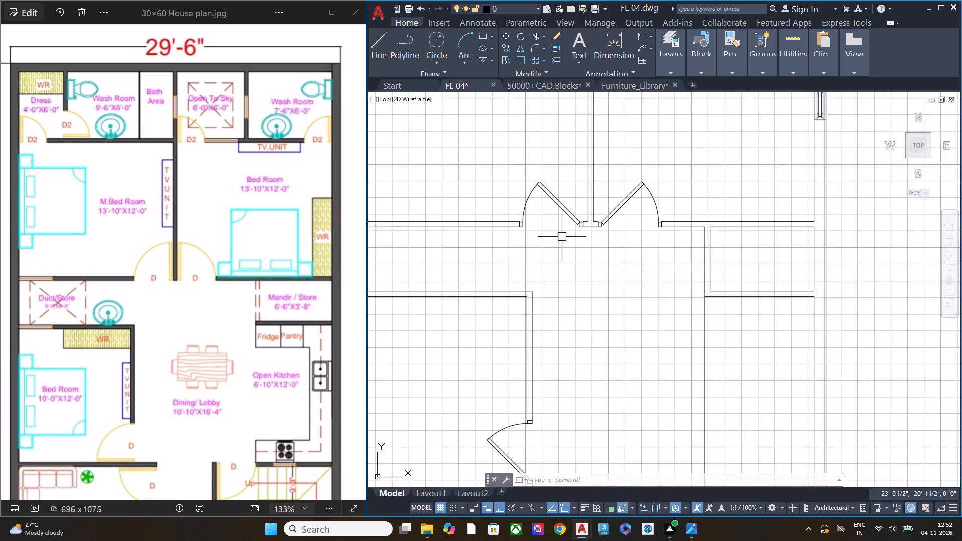
{"action": "scroll", "coordinate": [562, 237], "scroll_direction": "down", "scroll_amount": 2}
{"action": "middle_click_drag", "start_coordinate": [578, 308], "coordinate": [593, 295]}
{"action": "scroll", "coordinate": [568, 220], "scroll_direction": "up", "scroll_amount": 1}
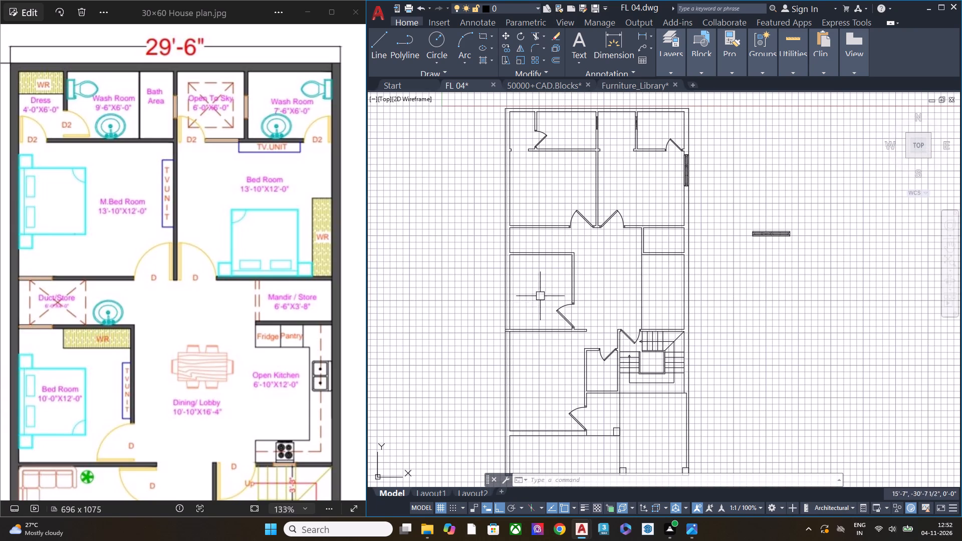
{"action": "scroll", "coordinate": [551, 248], "scroll_direction": "up", "scroll_amount": 1}
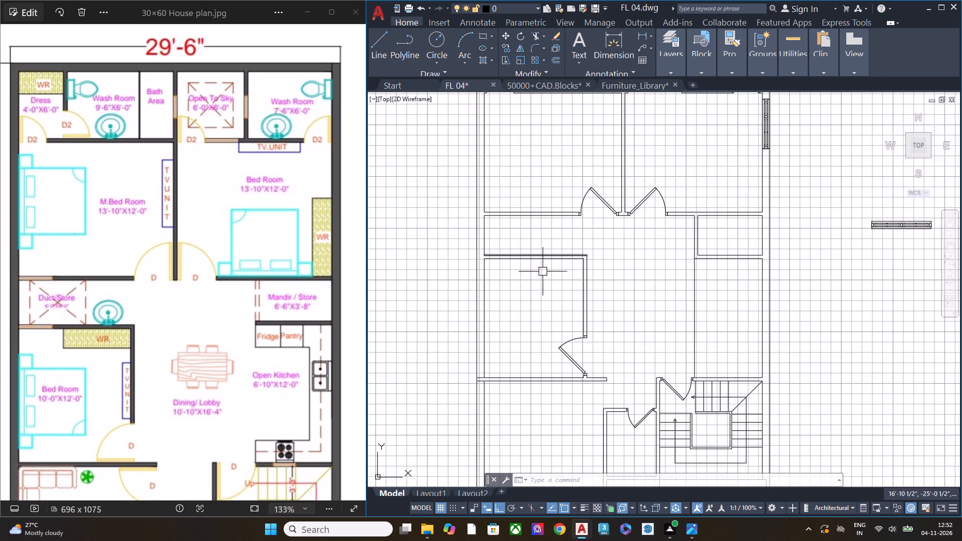
{"action": "scroll", "coordinate": [520, 296], "scroll_direction": "up", "scroll_amount": 1}
{"action": "middle_click_drag", "start_coordinate": [520, 296], "coordinate": [624, 301]}
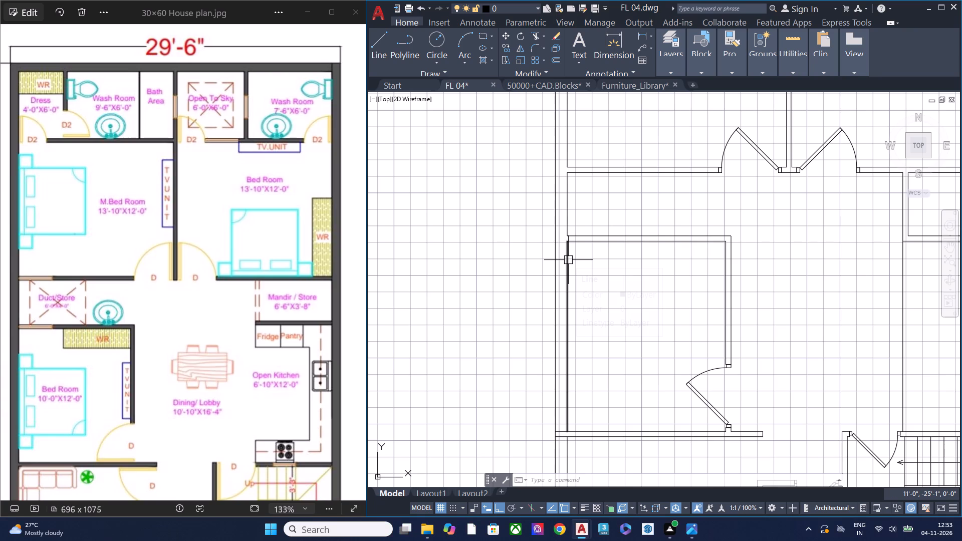
{"action": "scroll", "coordinate": [604, 283], "scroll_direction": "down", "scroll_amount": 1}
{"action": "middle_click_drag", "start_coordinate": [650, 334], "coordinate": [647, 334]}
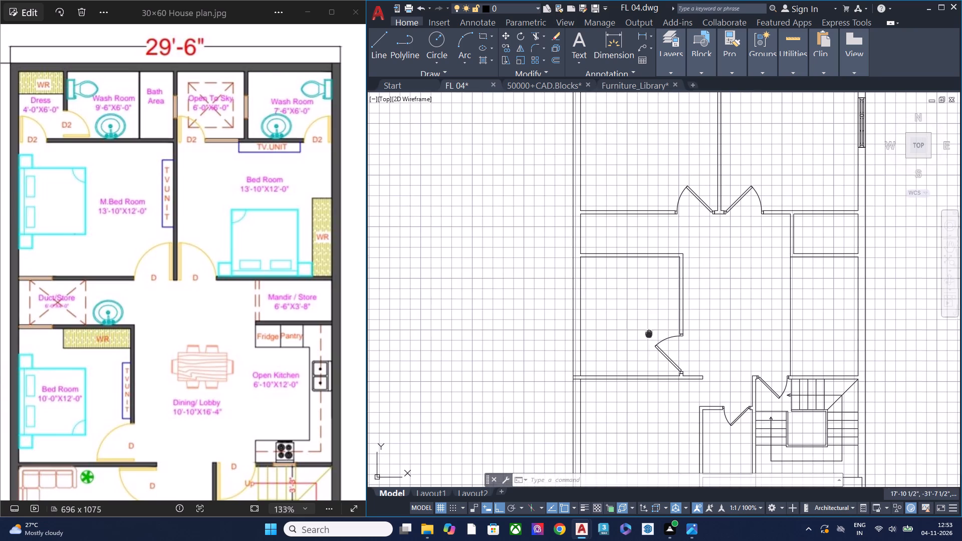
{"action": "middle_click_drag", "start_coordinate": [647, 334], "coordinate": [582, 315]}
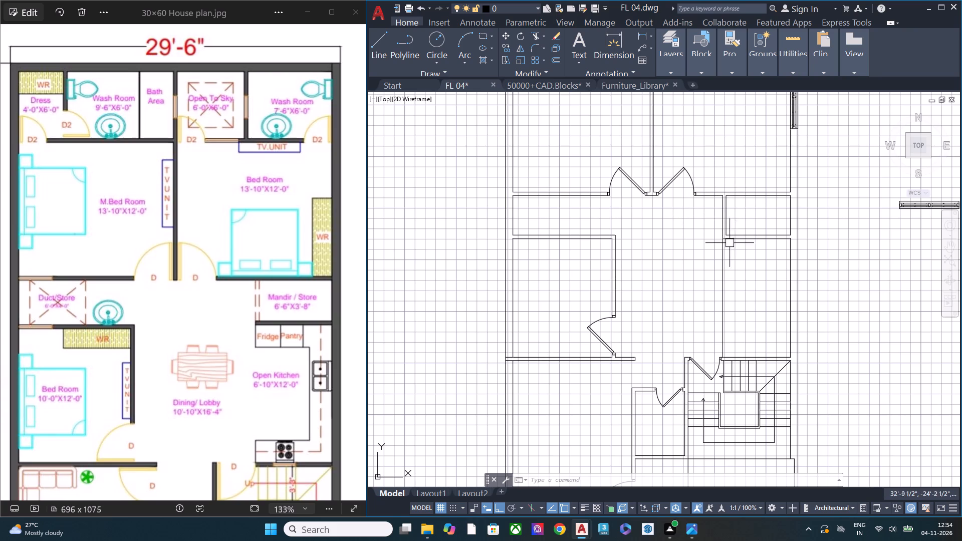
{"action": "scroll", "coordinate": [600, 267], "scroll_direction": "down", "scroll_amount": 1}
{"action": "middle_click_drag", "start_coordinate": [637, 296], "coordinate": [581, 283]}
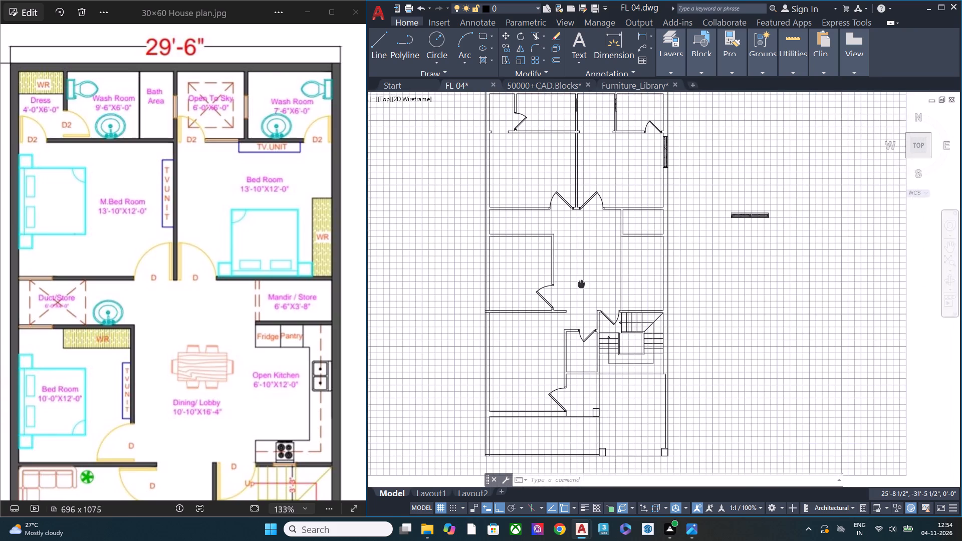
{"action": "middle_click_drag", "start_coordinate": [581, 283], "coordinate": [575, 284]}
Trim the lower bedroom's bottom wall lines where they cross the outer side wall.
{"action": "scroll", "coordinate": [524, 267], "scroll_direction": "up", "scroll_amount": 2}
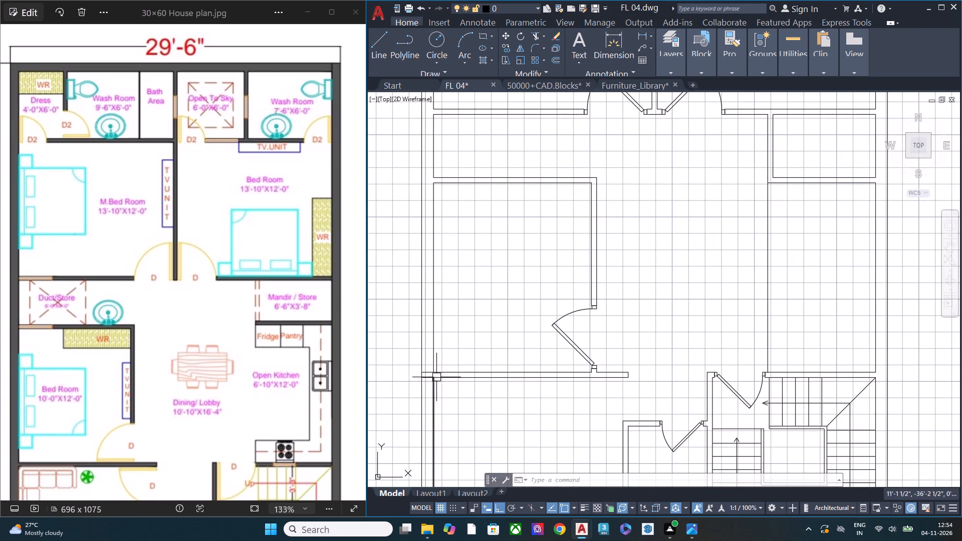
{"action": "middle_click_drag", "start_coordinate": [451, 367], "coordinate": [552, 278]}
{"action": "scroll", "coordinate": [532, 293], "scroll_direction": "up", "scroll_amount": 3}
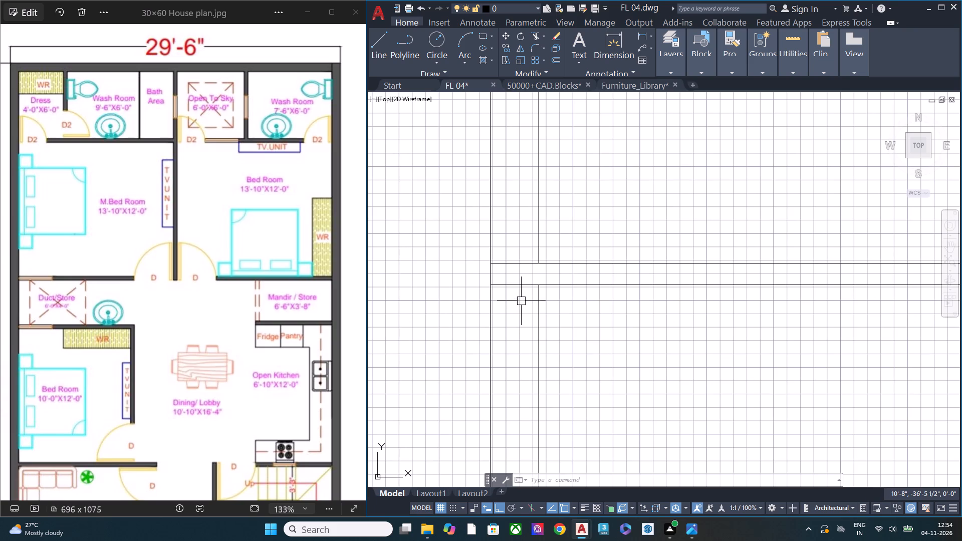
{"action": "type", "text": "TR"}
{"action": "key", "text": "space"}
{"action": "left_click", "coordinate": [516, 312]}
{"action": "left_click", "coordinate": [514, 233]}
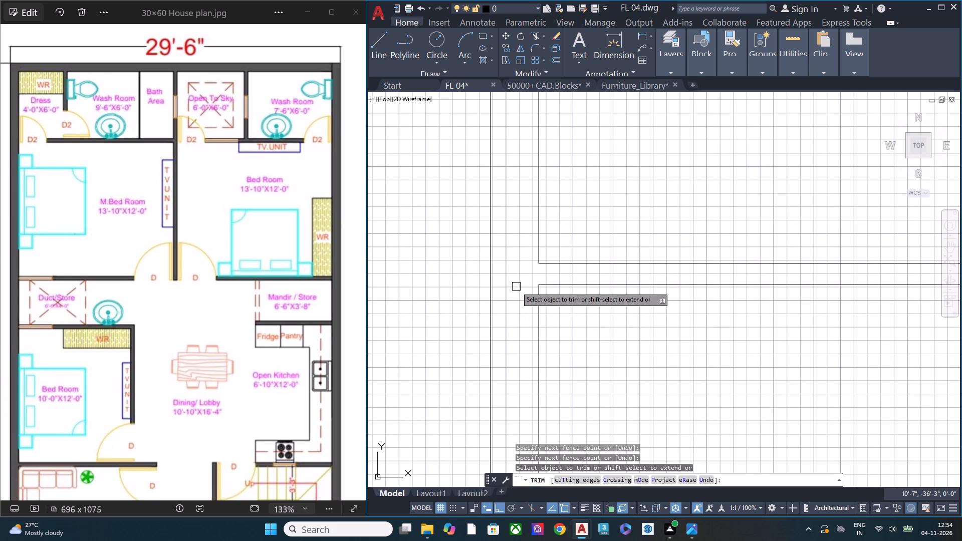
Examine the drawing room entrance, wash room and staircase area of the plan against the reference image.
{"action": "scroll", "coordinate": [520, 294], "scroll_direction": "down", "scroll_amount": 2}
{"action": "scroll", "coordinate": [521, 295], "scroll_direction": "up", "scroll_amount": 2}
{"action": "key", "text": "Escape"}
{"action": "scroll", "coordinate": [675, 307], "scroll_direction": "down", "scroll_amount": 2}
{"action": "middle_click_drag", "start_coordinate": [724, 320], "coordinate": [617, 326]}
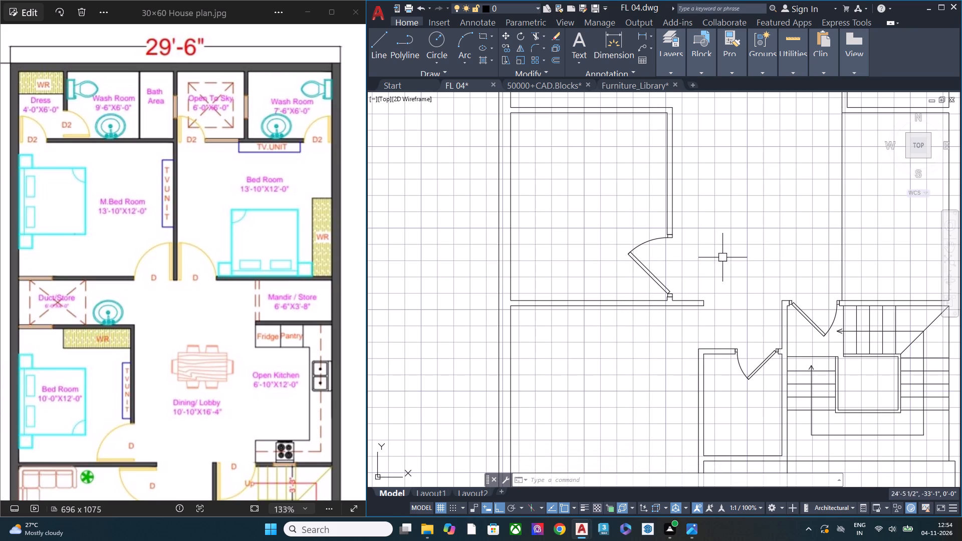
{"action": "scroll", "coordinate": [301, 317], "scroll_direction": "down", "scroll_amount": 2}
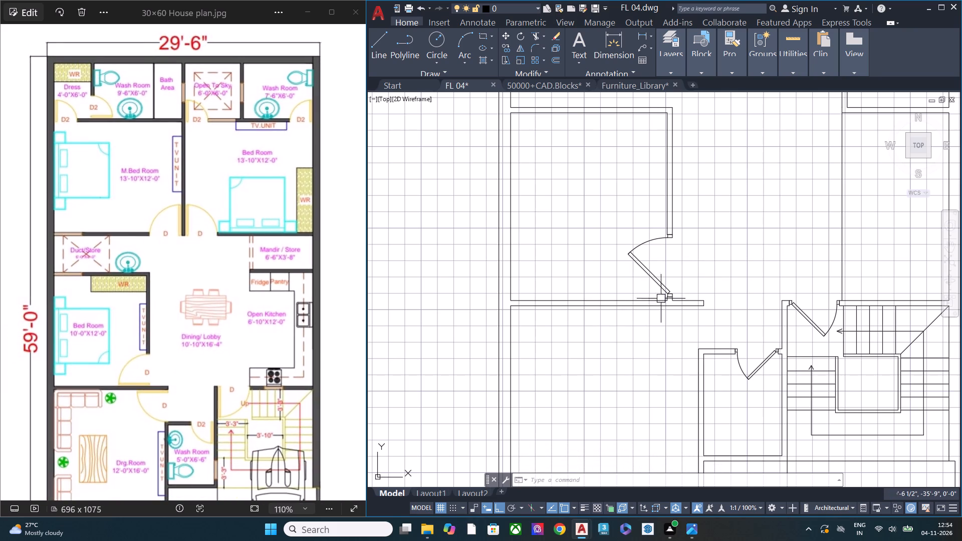
{"action": "middle_click_drag", "start_coordinate": [679, 360], "coordinate": [617, 350]}
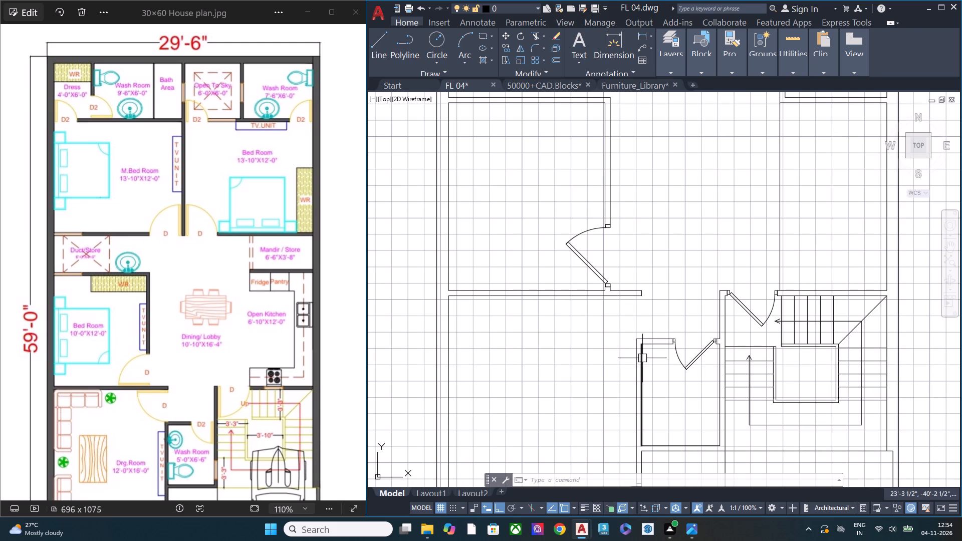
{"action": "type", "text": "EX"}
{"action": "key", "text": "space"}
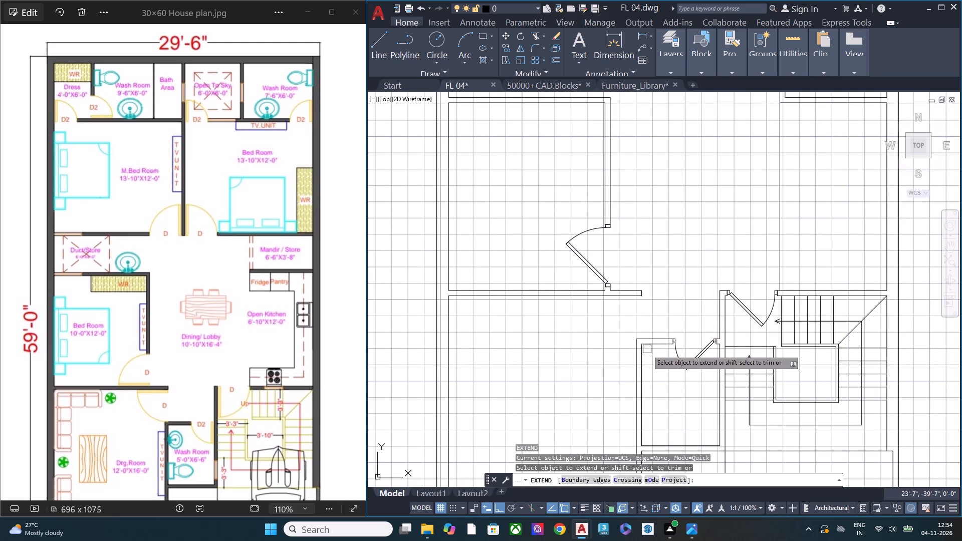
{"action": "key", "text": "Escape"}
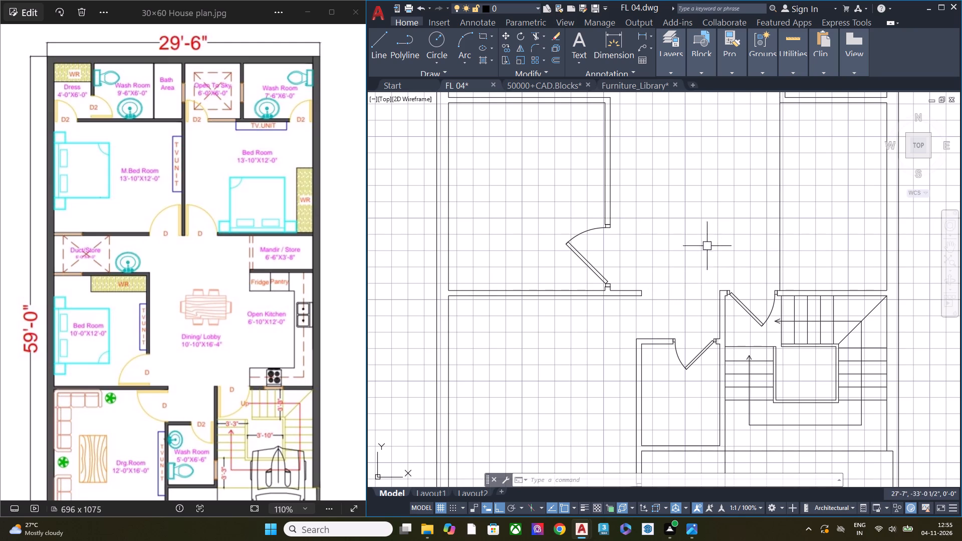
Examine the staircase, wash room, lower bedroom and bedroom door walls across the plan against the reference image.
{"action": "scroll", "coordinate": [697, 246], "scroll_direction": "down", "scroll_amount": 1}
{"action": "middle_click_drag", "start_coordinate": [711, 360], "coordinate": [689, 250]}
{"action": "scroll", "coordinate": [751, 209], "scroll_direction": "up", "scroll_amount": 2}
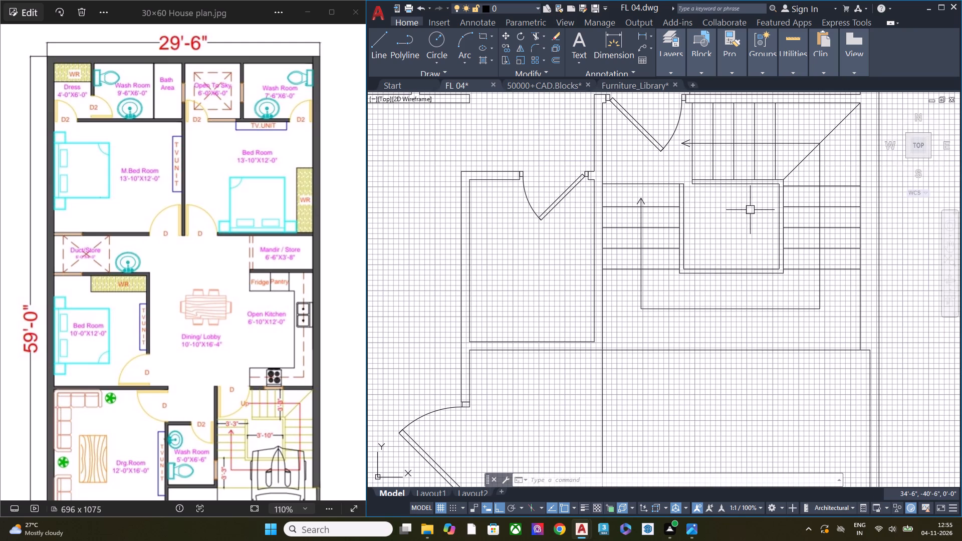
{"action": "scroll", "coordinate": [644, 207], "scroll_direction": "up", "scroll_amount": 3}
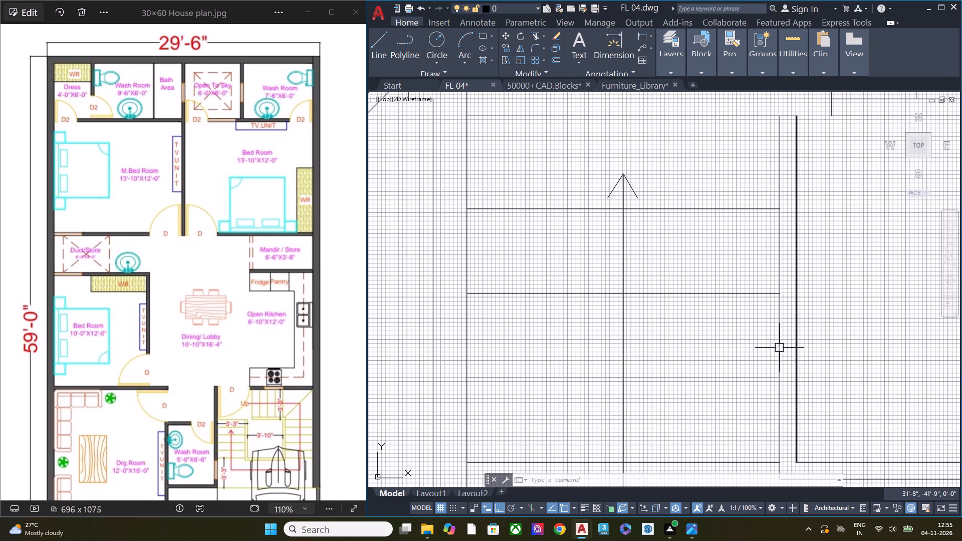
{"action": "scroll", "coordinate": [804, 328], "scroll_direction": "down", "scroll_amount": 1}
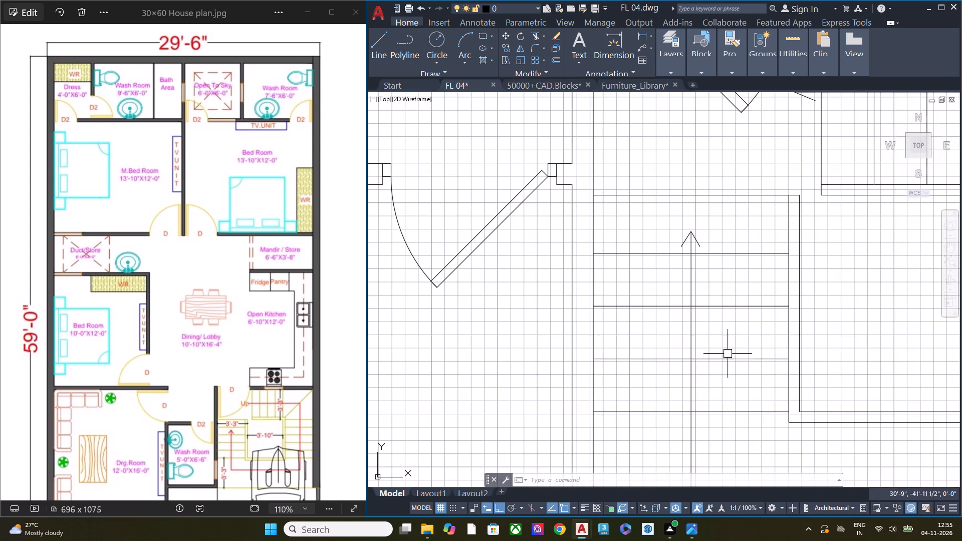
{"action": "scroll", "coordinate": [698, 310], "scroll_direction": "down", "scroll_amount": 2}
{"action": "middle_click_drag", "start_coordinate": [728, 371], "coordinate": [733, 308]}
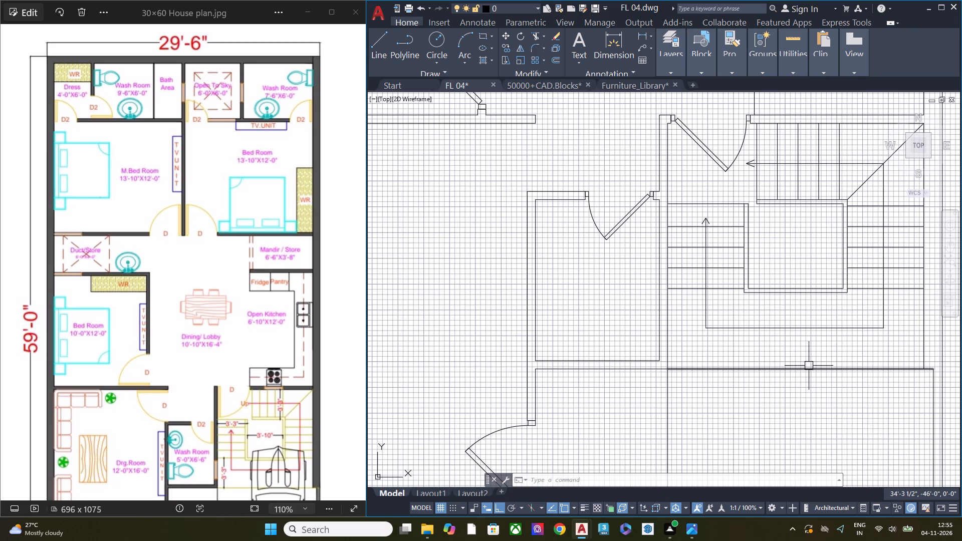
{"action": "scroll", "coordinate": [668, 336], "scroll_direction": "down", "scroll_amount": 1}
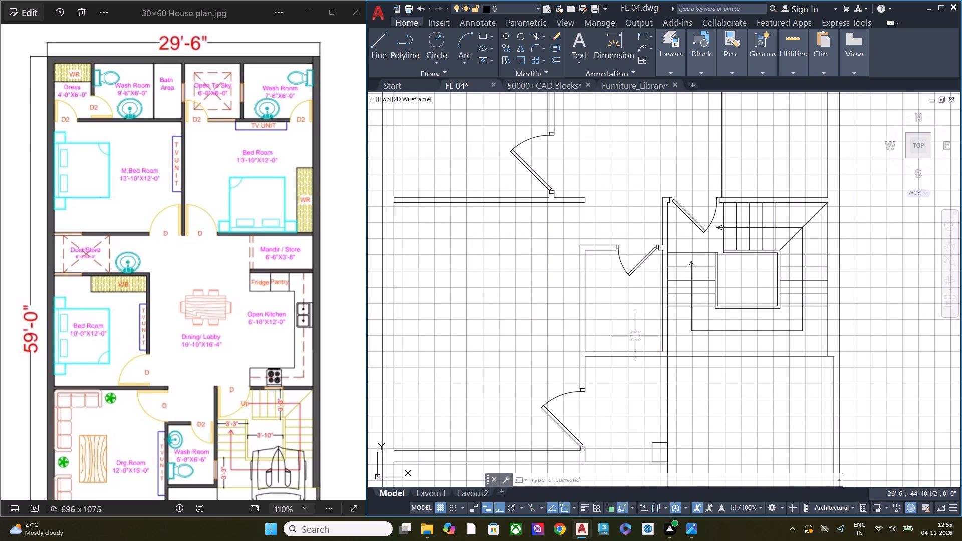
{"action": "middle_click_drag", "start_coordinate": [630, 369], "coordinate": [778, 343]}
{"action": "scroll", "coordinate": [759, 293], "scroll_direction": "down", "scroll_amount": 1}
{"action": "middle_click_drag", "start_coordinate": [679, 268], "coordinate": [620, 380]}
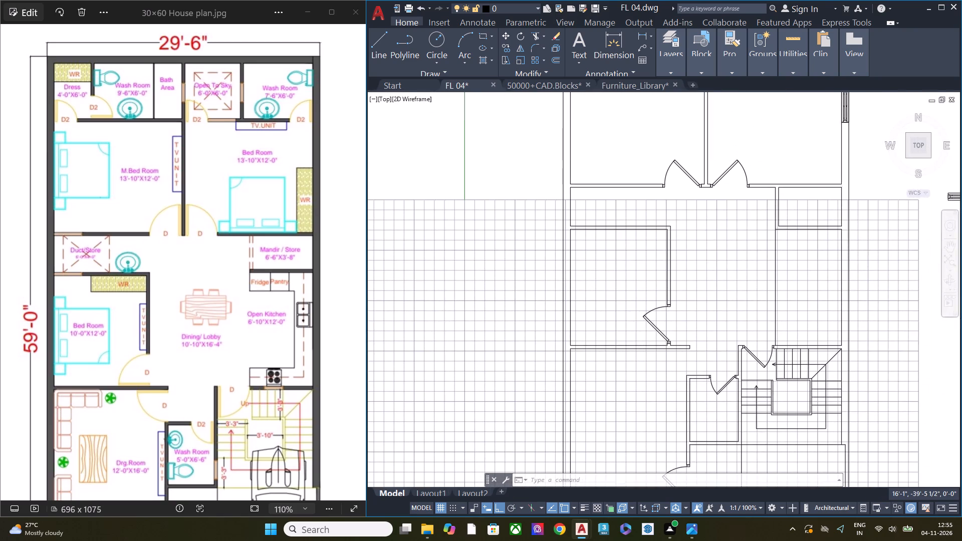
{"action": "middle_click_drag", "start_coordinate": [651, 260], "coordinate": [652, 292]}
{"action": "scroll", "coordinate": [620, 203], "scroll_direction": "up", "scroll_amount": 1}
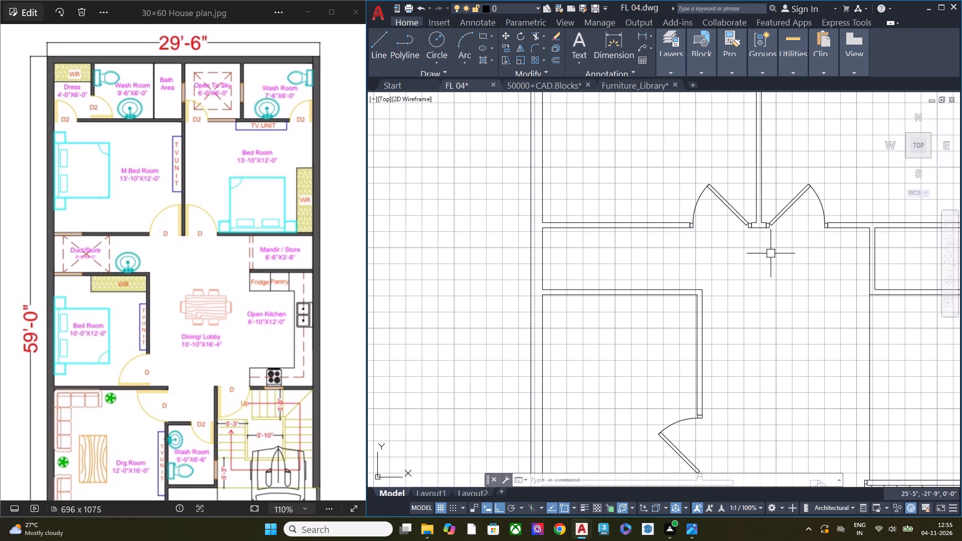
{"action": "scroll", "coordinate": [663, 265], "scroll_direction": "down", "scroll_amount": 3}
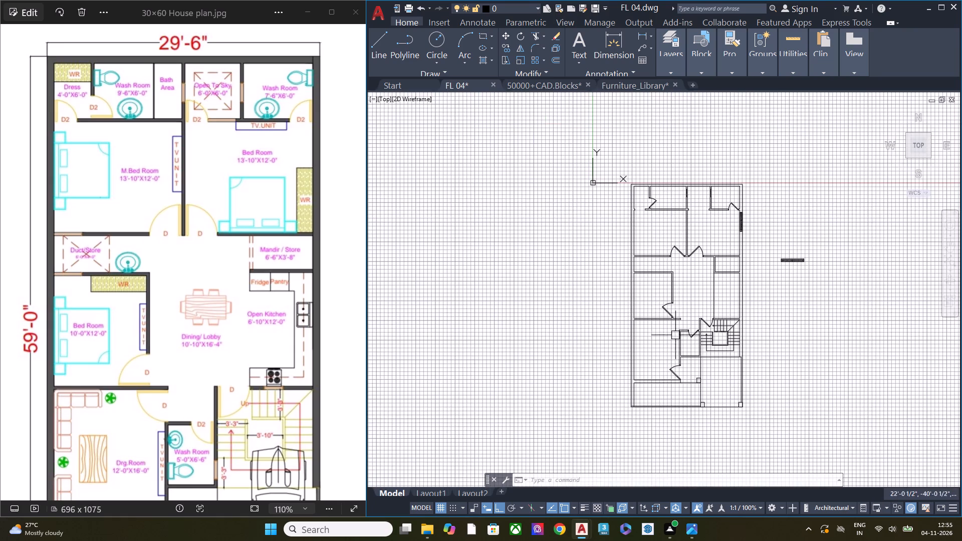
{"action": "scroll", "coordinate": [677, 314], "scroll_direction": "up", "scroll_amount": 3}
{"action": "middle_click_drag", "start_coordinate": [662, 347], "coordinate": [586, 263]}
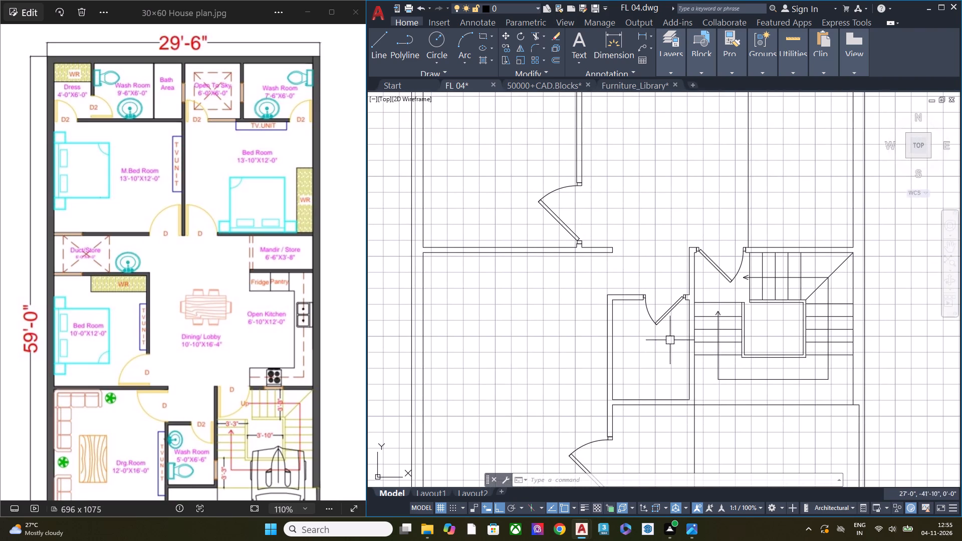
{"action": "middle_click_drag", "start_coordinate": [656, 347], "coordinate": [678, 285]}
{"action": "middle_click_drag", "start_coordinate": [680, 282], "coordinate": [681, 290]}
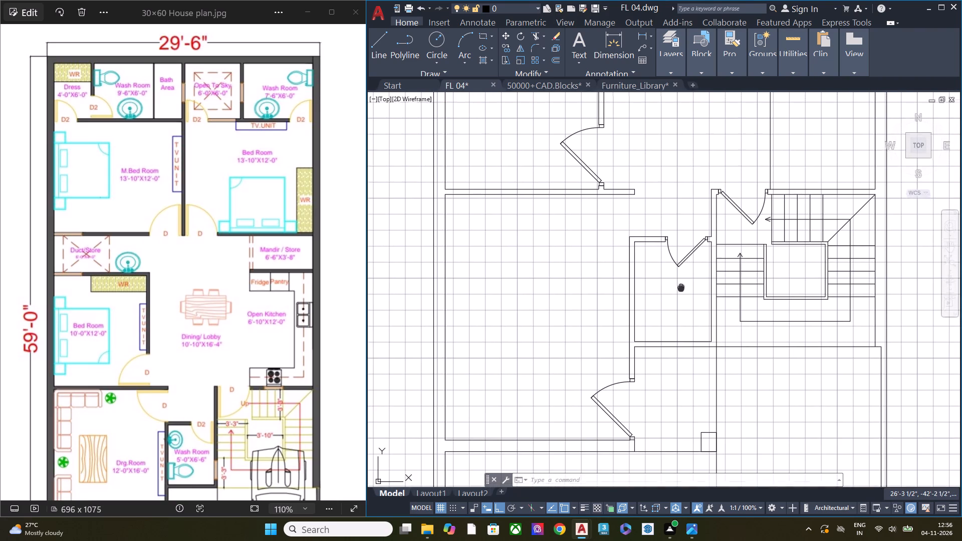
{"action": "middle_click_drag", "start_coordinate": [681, 290], "coordinate": [685, 324]}
{"action": "scroll", "coordinate": [638, 254], "scroll_direction": "up", "scroll_amount": 1}
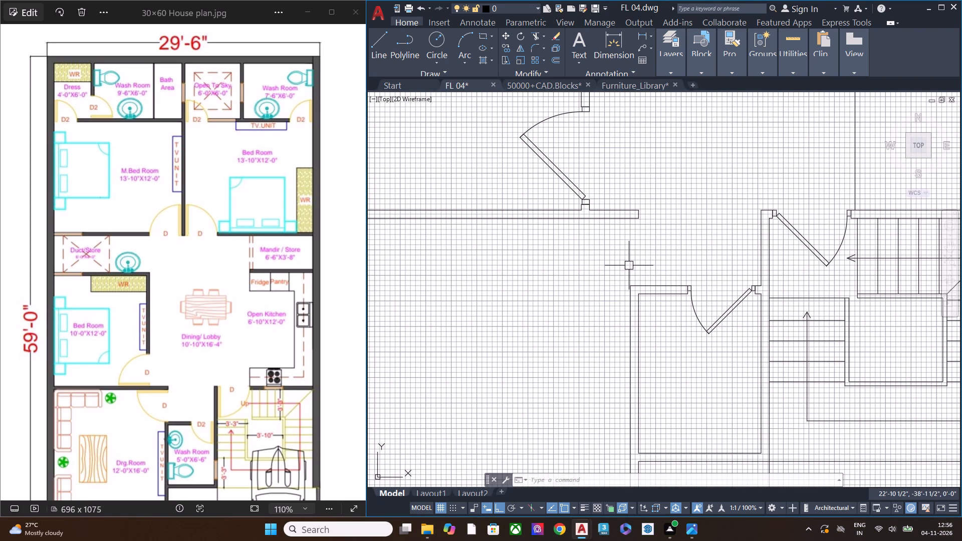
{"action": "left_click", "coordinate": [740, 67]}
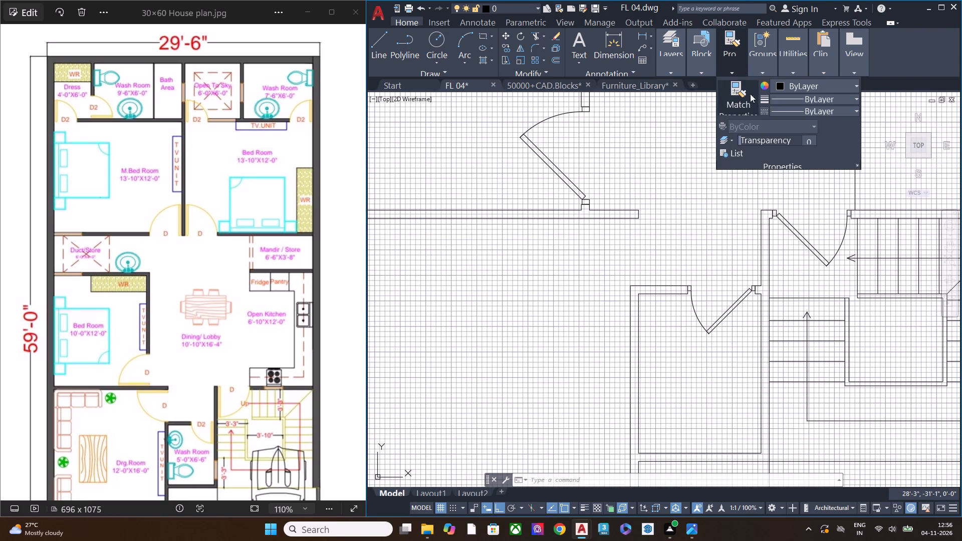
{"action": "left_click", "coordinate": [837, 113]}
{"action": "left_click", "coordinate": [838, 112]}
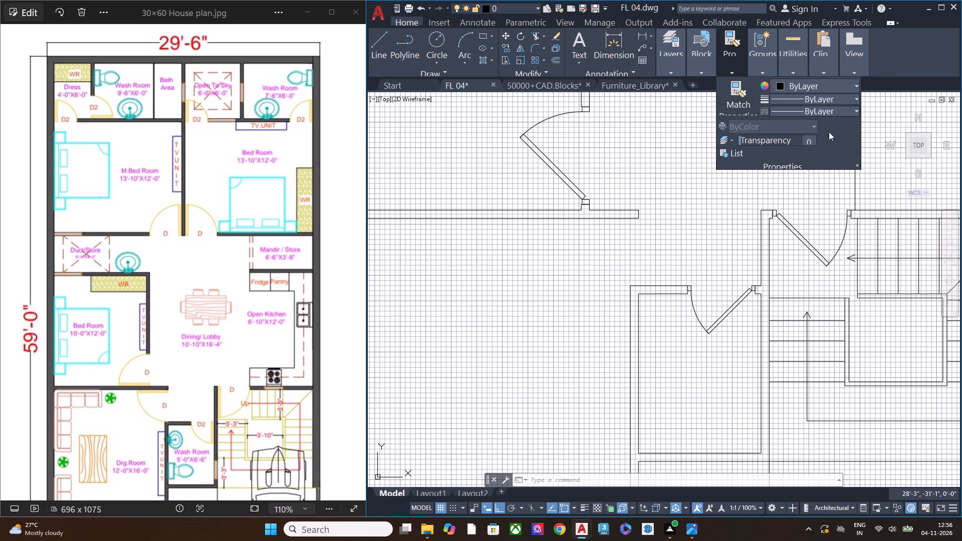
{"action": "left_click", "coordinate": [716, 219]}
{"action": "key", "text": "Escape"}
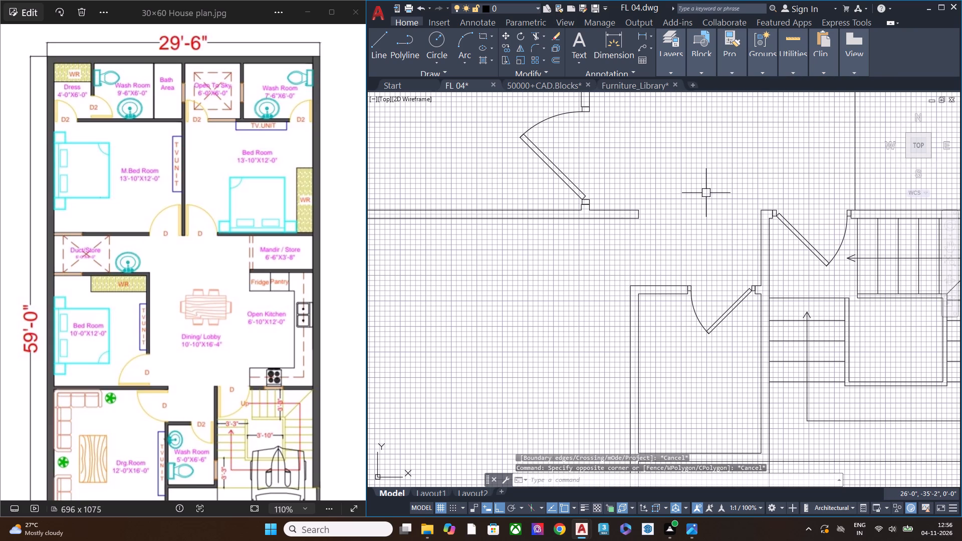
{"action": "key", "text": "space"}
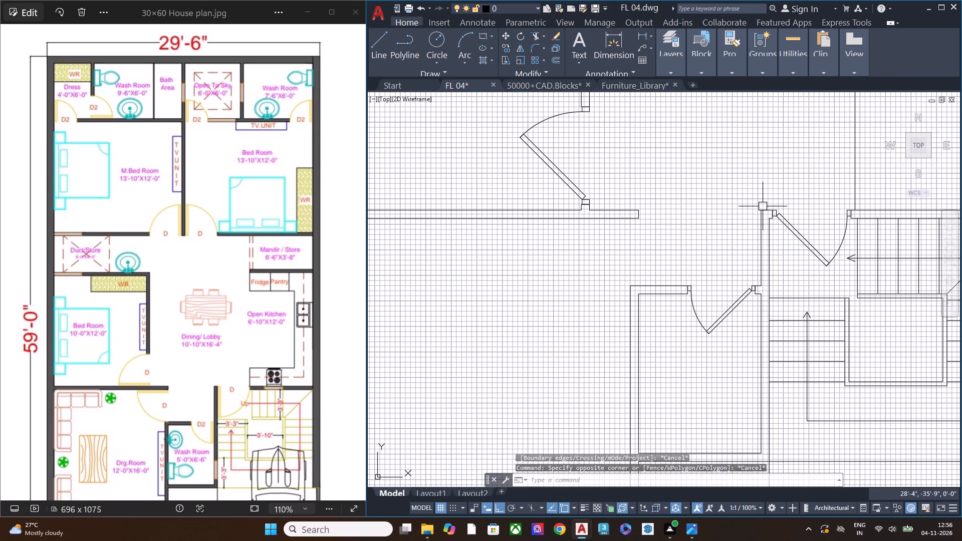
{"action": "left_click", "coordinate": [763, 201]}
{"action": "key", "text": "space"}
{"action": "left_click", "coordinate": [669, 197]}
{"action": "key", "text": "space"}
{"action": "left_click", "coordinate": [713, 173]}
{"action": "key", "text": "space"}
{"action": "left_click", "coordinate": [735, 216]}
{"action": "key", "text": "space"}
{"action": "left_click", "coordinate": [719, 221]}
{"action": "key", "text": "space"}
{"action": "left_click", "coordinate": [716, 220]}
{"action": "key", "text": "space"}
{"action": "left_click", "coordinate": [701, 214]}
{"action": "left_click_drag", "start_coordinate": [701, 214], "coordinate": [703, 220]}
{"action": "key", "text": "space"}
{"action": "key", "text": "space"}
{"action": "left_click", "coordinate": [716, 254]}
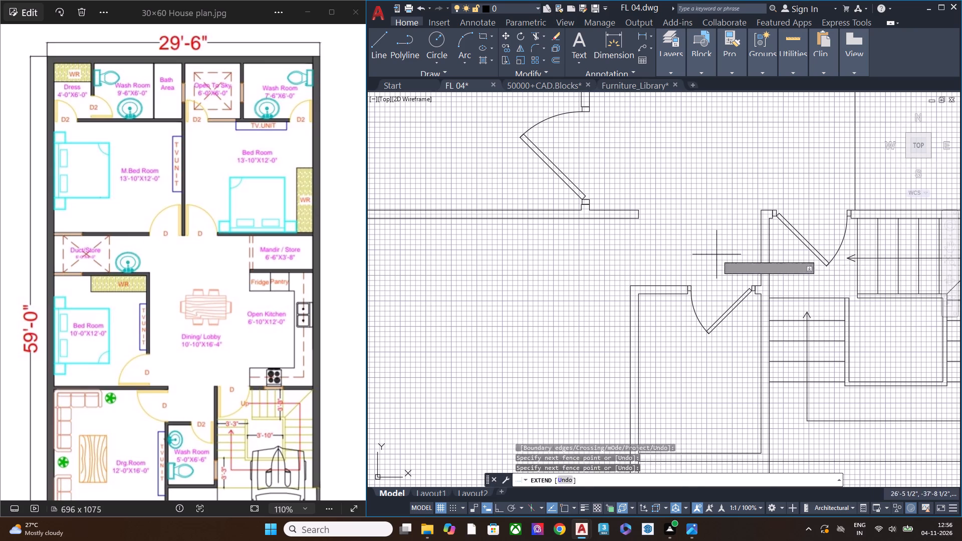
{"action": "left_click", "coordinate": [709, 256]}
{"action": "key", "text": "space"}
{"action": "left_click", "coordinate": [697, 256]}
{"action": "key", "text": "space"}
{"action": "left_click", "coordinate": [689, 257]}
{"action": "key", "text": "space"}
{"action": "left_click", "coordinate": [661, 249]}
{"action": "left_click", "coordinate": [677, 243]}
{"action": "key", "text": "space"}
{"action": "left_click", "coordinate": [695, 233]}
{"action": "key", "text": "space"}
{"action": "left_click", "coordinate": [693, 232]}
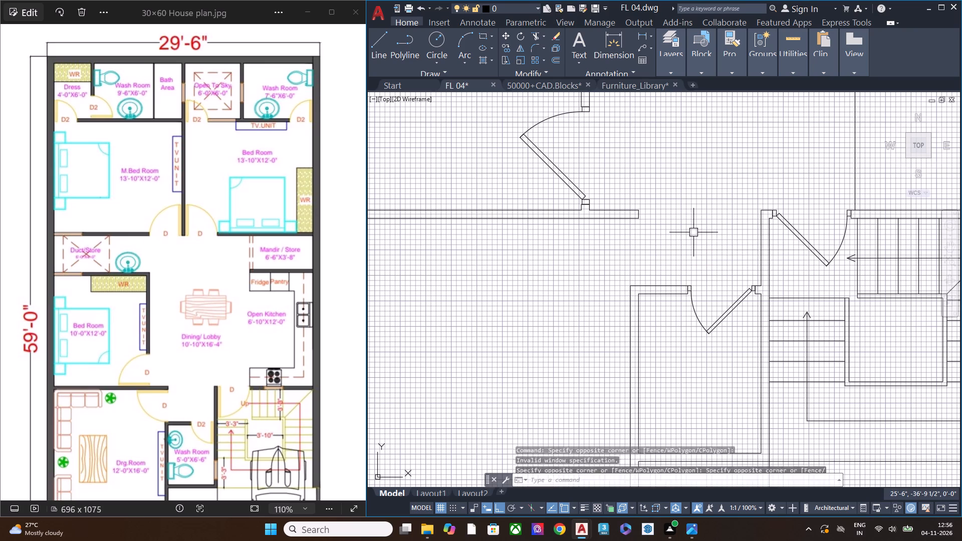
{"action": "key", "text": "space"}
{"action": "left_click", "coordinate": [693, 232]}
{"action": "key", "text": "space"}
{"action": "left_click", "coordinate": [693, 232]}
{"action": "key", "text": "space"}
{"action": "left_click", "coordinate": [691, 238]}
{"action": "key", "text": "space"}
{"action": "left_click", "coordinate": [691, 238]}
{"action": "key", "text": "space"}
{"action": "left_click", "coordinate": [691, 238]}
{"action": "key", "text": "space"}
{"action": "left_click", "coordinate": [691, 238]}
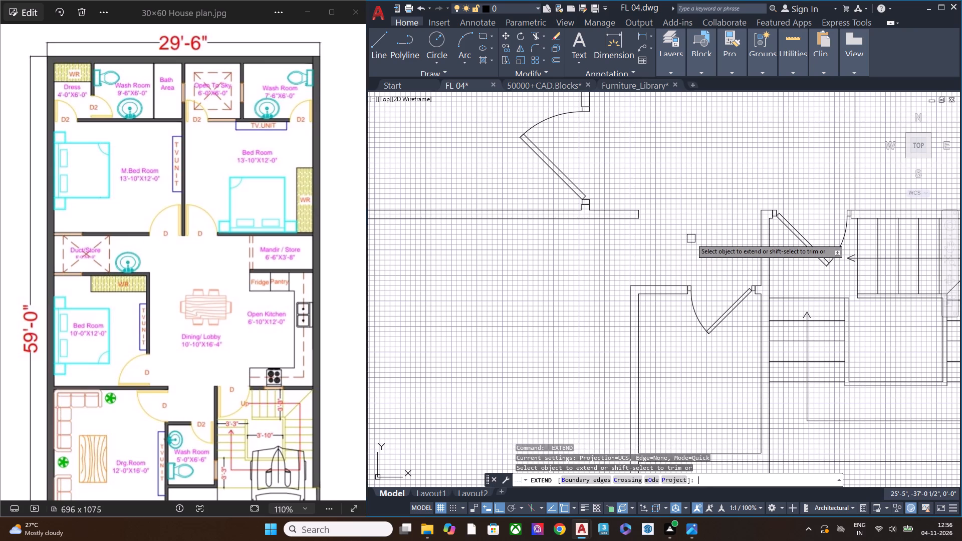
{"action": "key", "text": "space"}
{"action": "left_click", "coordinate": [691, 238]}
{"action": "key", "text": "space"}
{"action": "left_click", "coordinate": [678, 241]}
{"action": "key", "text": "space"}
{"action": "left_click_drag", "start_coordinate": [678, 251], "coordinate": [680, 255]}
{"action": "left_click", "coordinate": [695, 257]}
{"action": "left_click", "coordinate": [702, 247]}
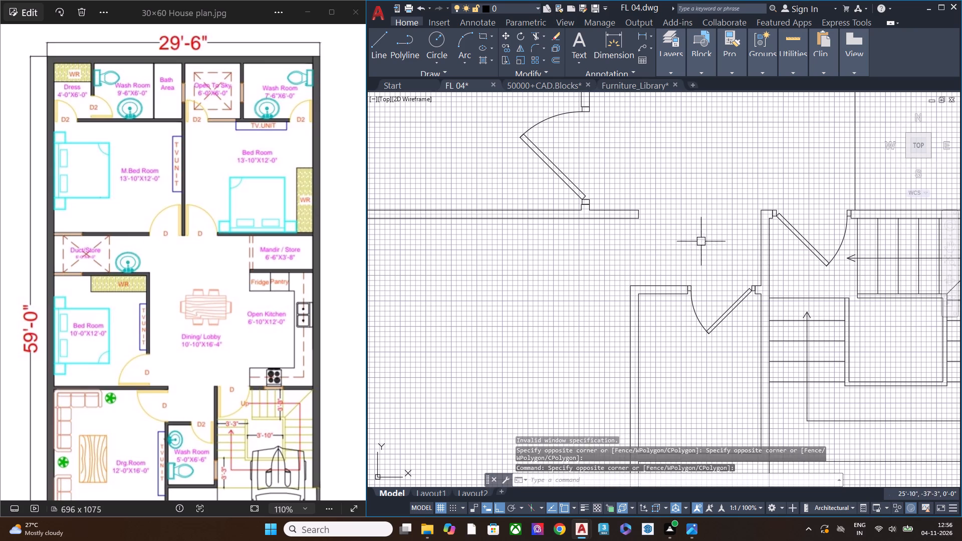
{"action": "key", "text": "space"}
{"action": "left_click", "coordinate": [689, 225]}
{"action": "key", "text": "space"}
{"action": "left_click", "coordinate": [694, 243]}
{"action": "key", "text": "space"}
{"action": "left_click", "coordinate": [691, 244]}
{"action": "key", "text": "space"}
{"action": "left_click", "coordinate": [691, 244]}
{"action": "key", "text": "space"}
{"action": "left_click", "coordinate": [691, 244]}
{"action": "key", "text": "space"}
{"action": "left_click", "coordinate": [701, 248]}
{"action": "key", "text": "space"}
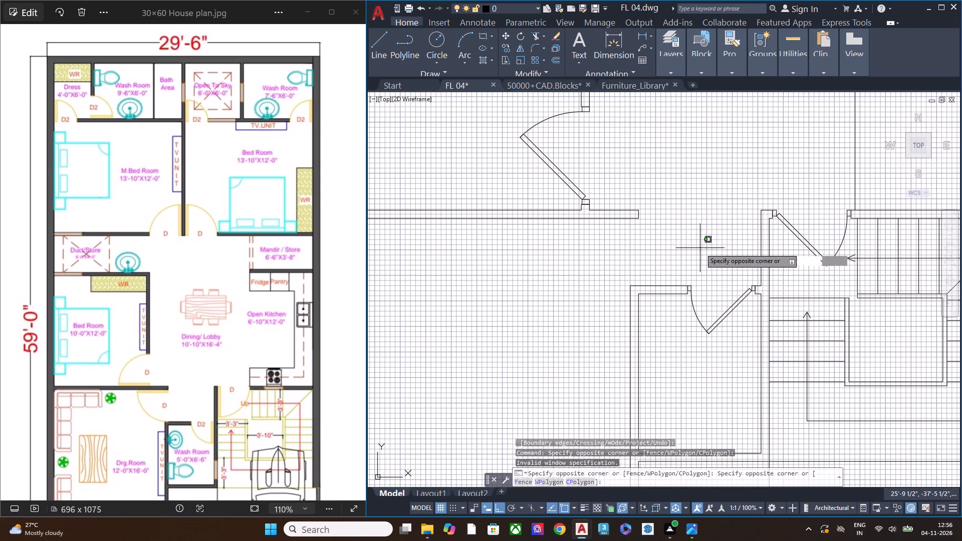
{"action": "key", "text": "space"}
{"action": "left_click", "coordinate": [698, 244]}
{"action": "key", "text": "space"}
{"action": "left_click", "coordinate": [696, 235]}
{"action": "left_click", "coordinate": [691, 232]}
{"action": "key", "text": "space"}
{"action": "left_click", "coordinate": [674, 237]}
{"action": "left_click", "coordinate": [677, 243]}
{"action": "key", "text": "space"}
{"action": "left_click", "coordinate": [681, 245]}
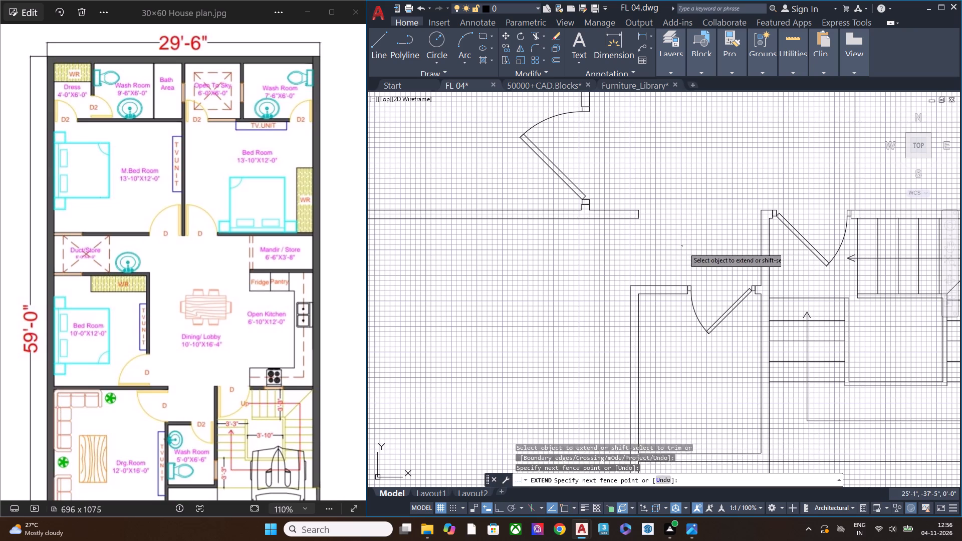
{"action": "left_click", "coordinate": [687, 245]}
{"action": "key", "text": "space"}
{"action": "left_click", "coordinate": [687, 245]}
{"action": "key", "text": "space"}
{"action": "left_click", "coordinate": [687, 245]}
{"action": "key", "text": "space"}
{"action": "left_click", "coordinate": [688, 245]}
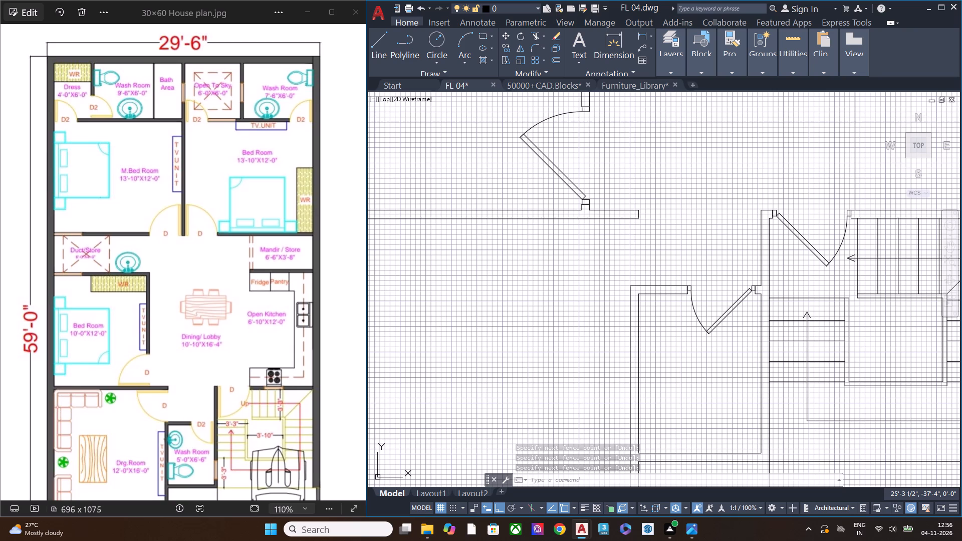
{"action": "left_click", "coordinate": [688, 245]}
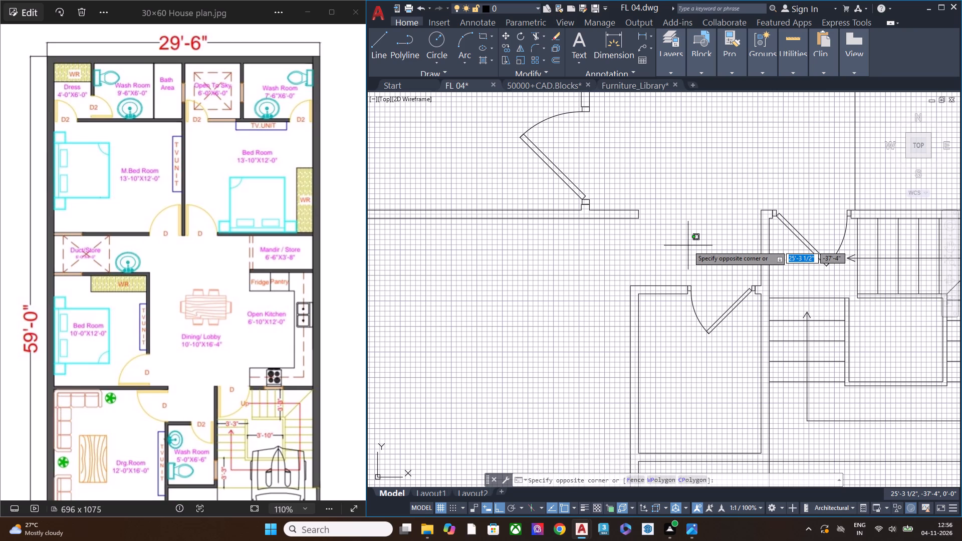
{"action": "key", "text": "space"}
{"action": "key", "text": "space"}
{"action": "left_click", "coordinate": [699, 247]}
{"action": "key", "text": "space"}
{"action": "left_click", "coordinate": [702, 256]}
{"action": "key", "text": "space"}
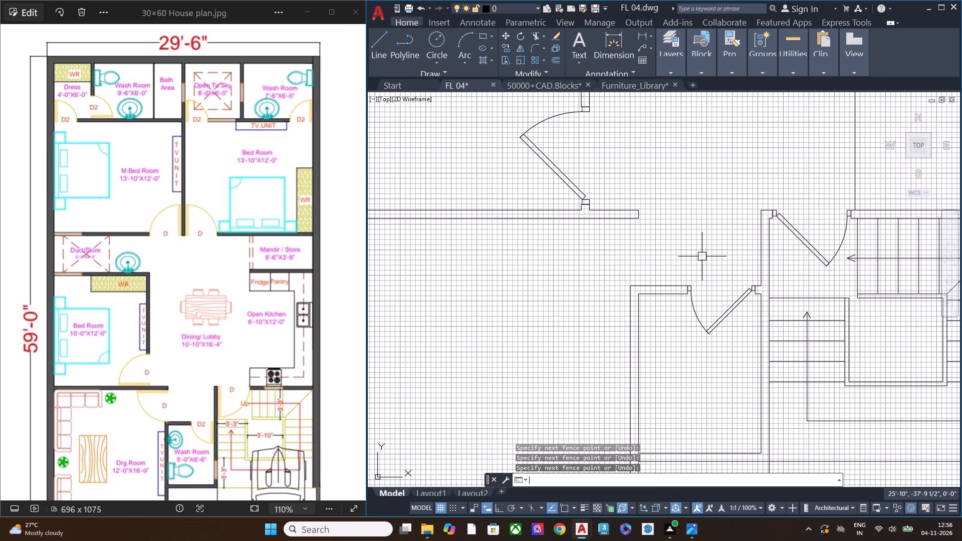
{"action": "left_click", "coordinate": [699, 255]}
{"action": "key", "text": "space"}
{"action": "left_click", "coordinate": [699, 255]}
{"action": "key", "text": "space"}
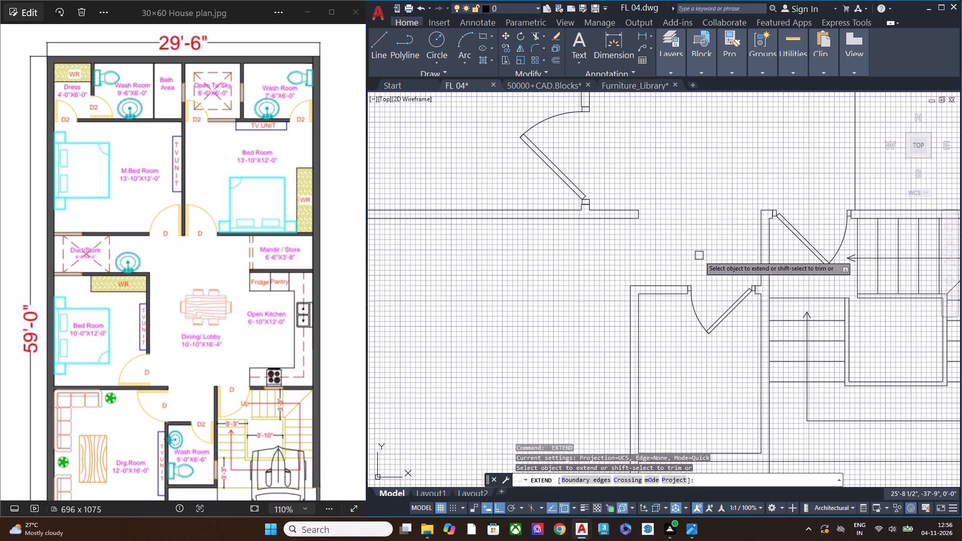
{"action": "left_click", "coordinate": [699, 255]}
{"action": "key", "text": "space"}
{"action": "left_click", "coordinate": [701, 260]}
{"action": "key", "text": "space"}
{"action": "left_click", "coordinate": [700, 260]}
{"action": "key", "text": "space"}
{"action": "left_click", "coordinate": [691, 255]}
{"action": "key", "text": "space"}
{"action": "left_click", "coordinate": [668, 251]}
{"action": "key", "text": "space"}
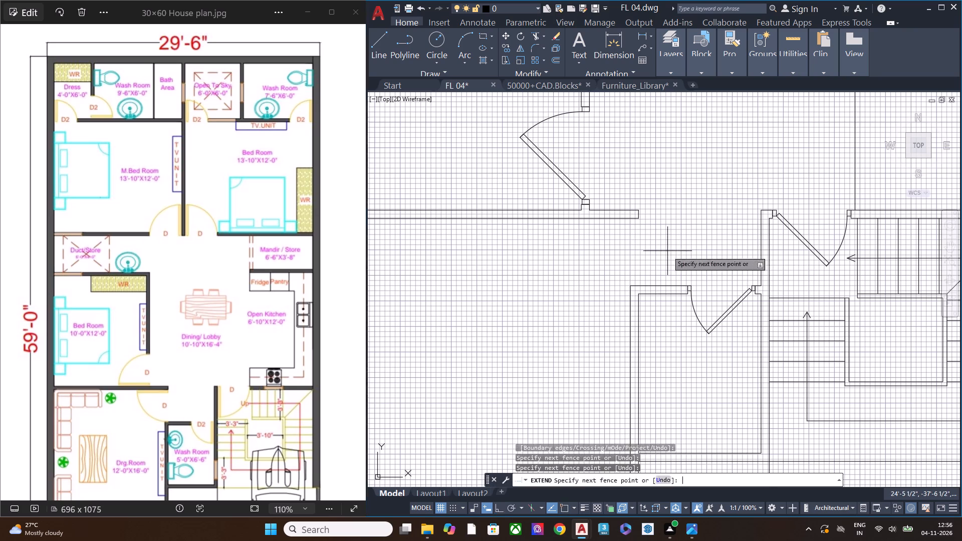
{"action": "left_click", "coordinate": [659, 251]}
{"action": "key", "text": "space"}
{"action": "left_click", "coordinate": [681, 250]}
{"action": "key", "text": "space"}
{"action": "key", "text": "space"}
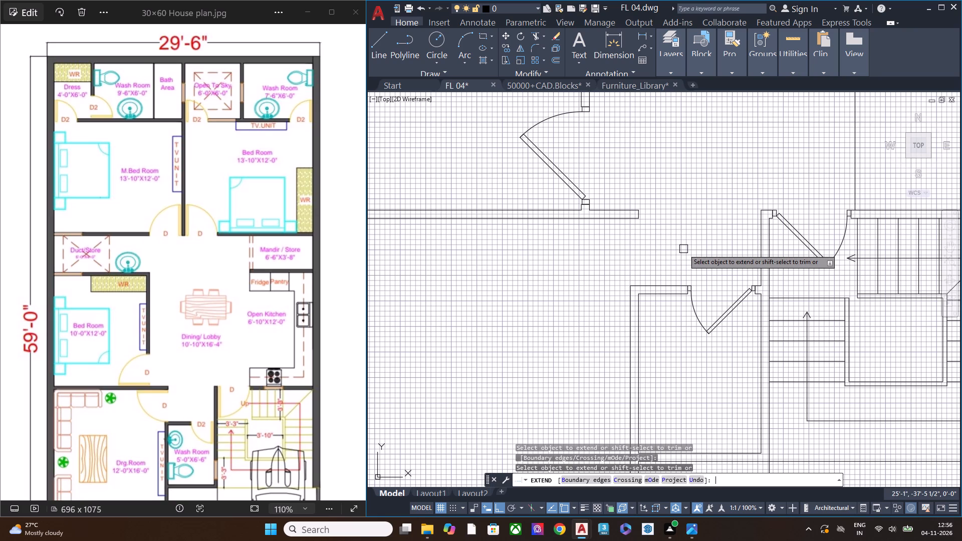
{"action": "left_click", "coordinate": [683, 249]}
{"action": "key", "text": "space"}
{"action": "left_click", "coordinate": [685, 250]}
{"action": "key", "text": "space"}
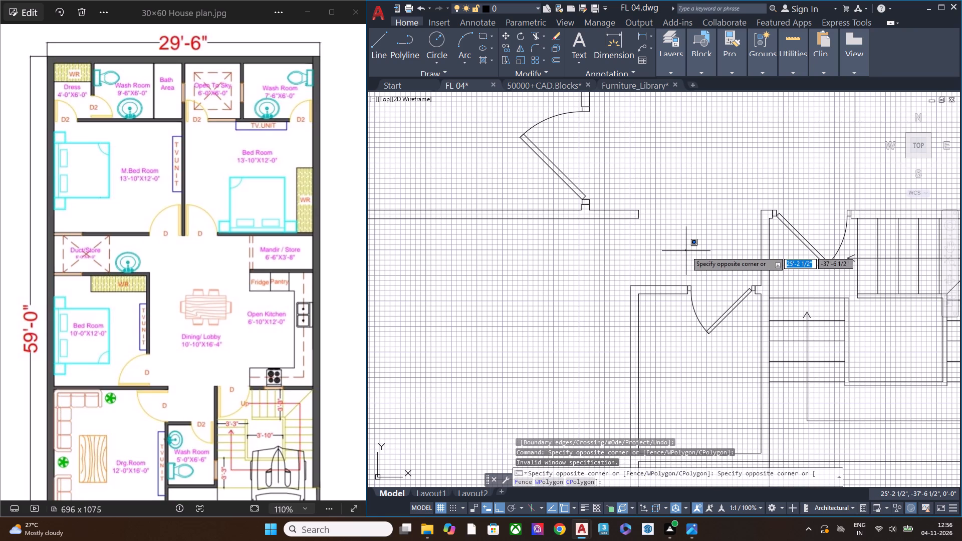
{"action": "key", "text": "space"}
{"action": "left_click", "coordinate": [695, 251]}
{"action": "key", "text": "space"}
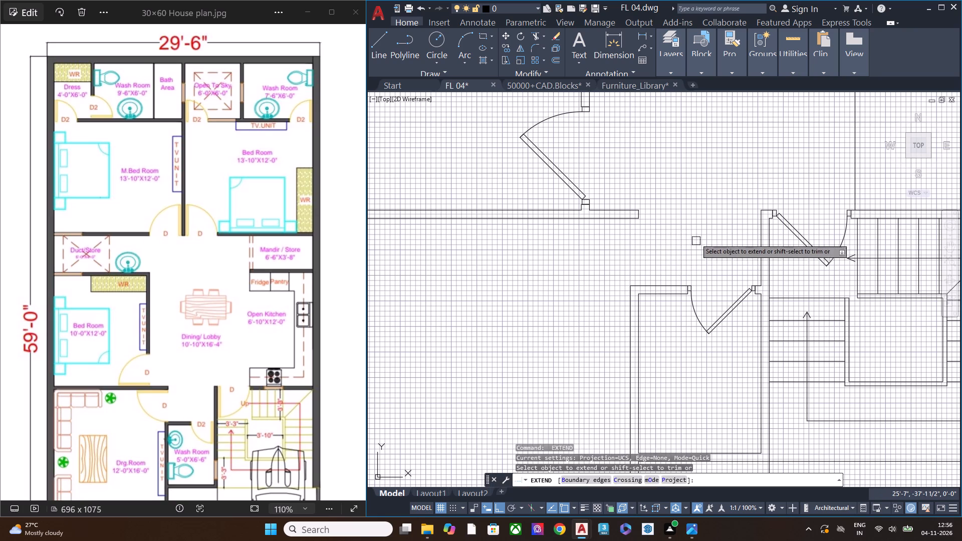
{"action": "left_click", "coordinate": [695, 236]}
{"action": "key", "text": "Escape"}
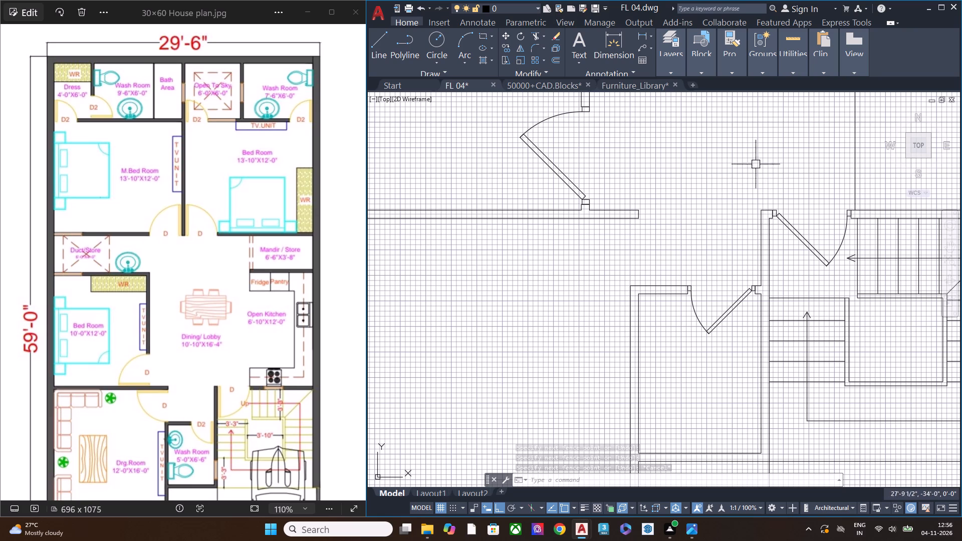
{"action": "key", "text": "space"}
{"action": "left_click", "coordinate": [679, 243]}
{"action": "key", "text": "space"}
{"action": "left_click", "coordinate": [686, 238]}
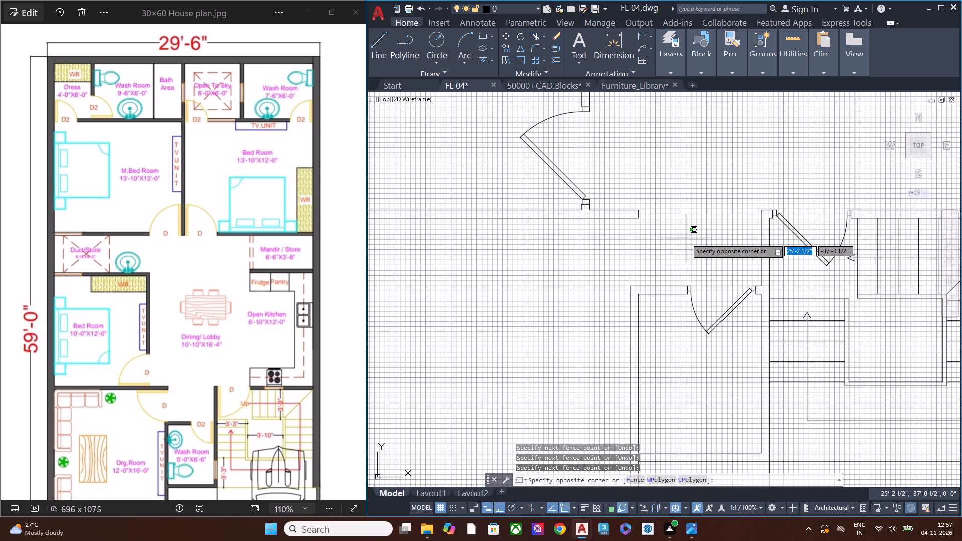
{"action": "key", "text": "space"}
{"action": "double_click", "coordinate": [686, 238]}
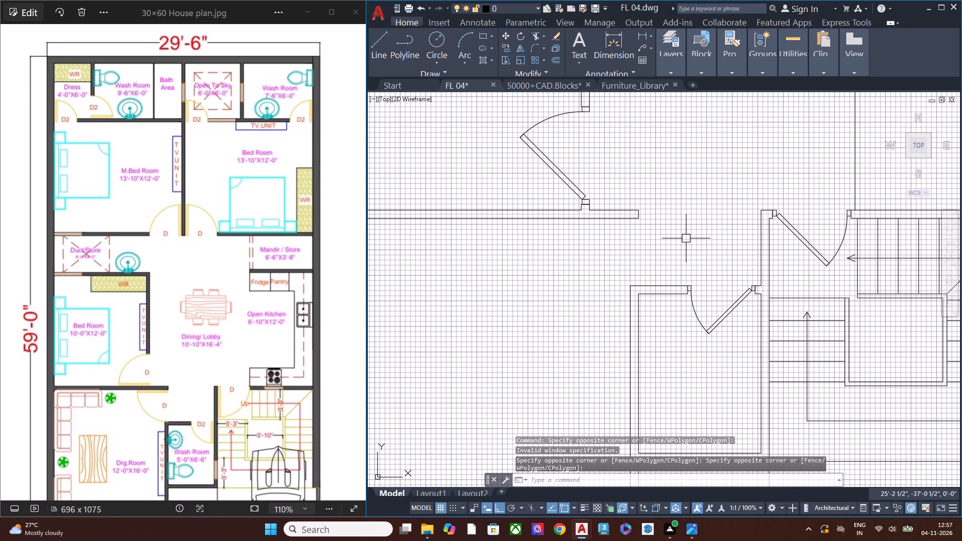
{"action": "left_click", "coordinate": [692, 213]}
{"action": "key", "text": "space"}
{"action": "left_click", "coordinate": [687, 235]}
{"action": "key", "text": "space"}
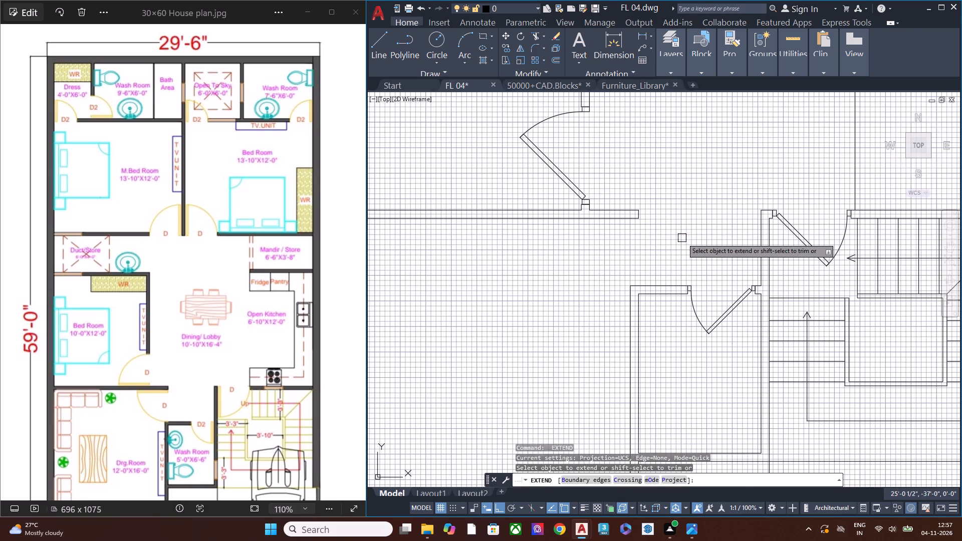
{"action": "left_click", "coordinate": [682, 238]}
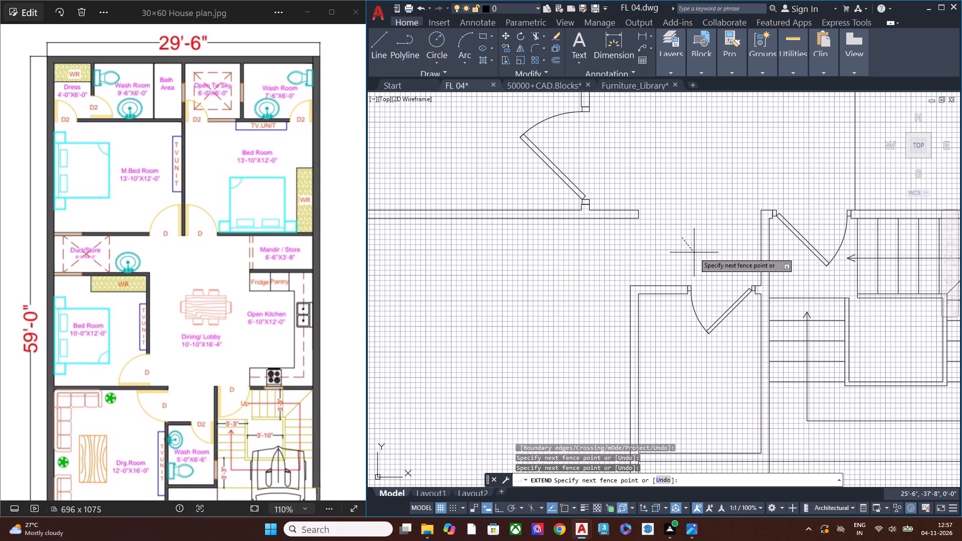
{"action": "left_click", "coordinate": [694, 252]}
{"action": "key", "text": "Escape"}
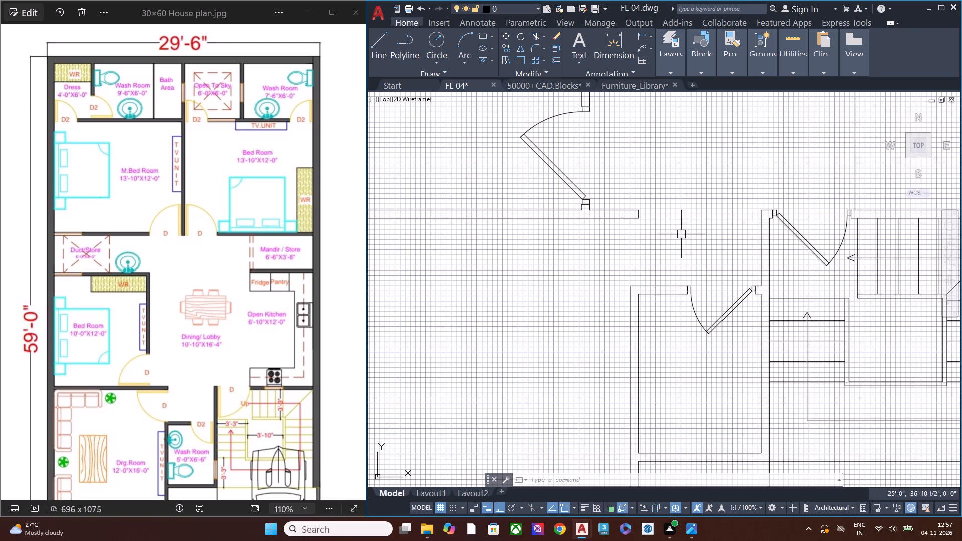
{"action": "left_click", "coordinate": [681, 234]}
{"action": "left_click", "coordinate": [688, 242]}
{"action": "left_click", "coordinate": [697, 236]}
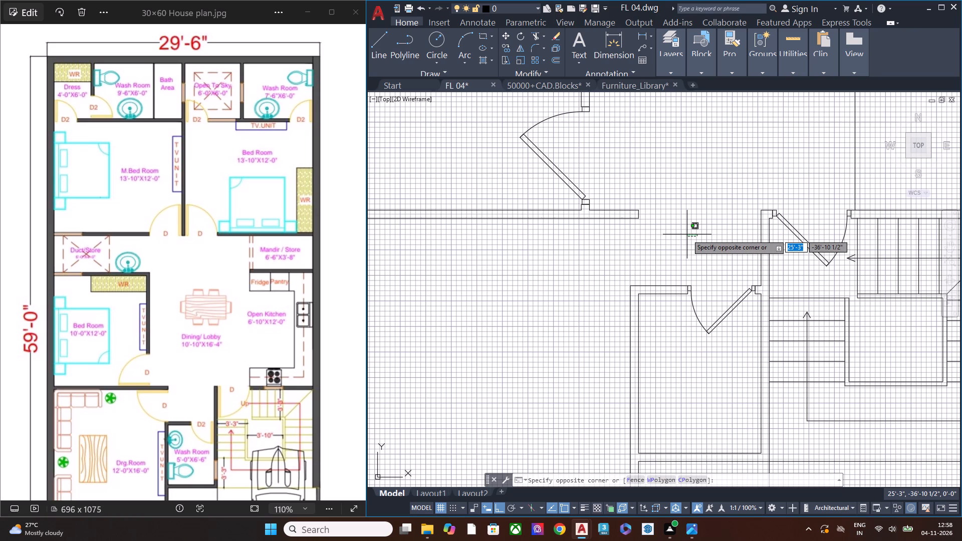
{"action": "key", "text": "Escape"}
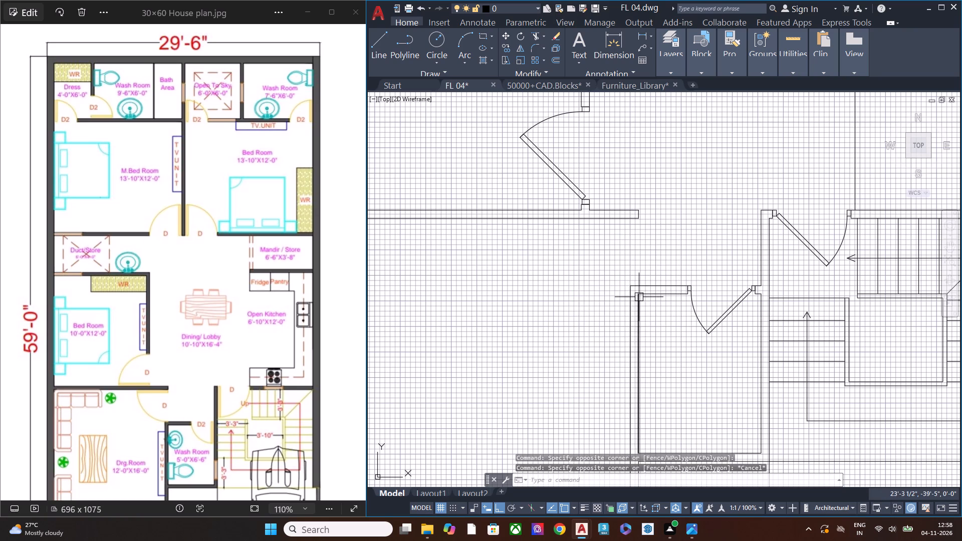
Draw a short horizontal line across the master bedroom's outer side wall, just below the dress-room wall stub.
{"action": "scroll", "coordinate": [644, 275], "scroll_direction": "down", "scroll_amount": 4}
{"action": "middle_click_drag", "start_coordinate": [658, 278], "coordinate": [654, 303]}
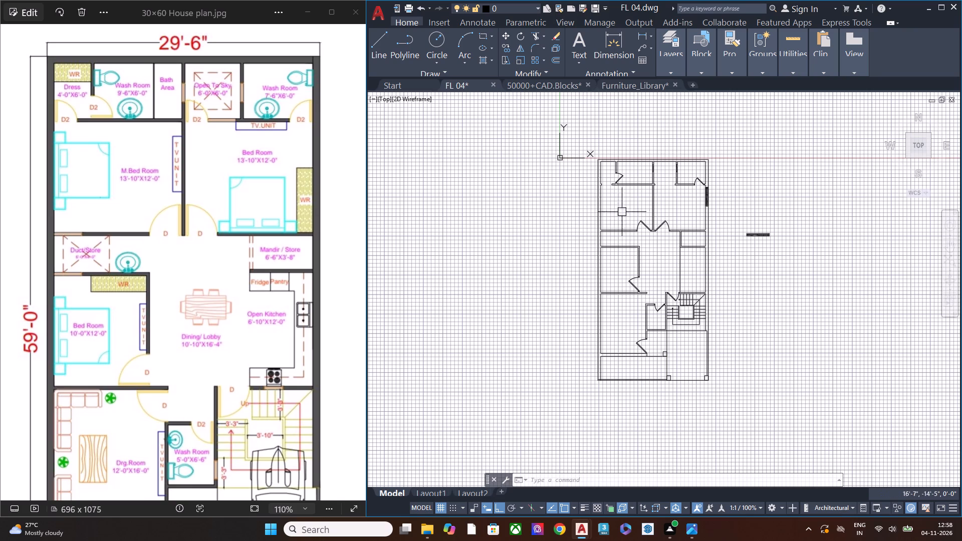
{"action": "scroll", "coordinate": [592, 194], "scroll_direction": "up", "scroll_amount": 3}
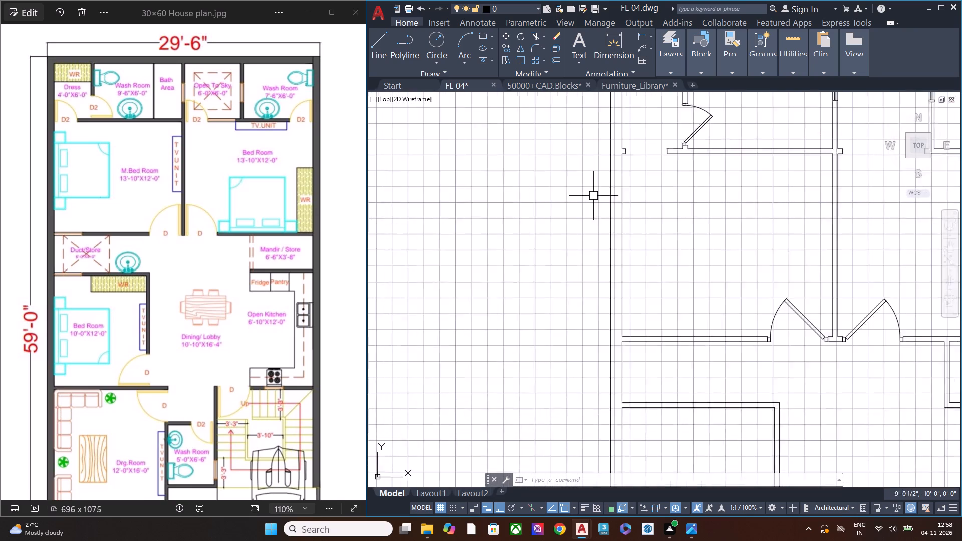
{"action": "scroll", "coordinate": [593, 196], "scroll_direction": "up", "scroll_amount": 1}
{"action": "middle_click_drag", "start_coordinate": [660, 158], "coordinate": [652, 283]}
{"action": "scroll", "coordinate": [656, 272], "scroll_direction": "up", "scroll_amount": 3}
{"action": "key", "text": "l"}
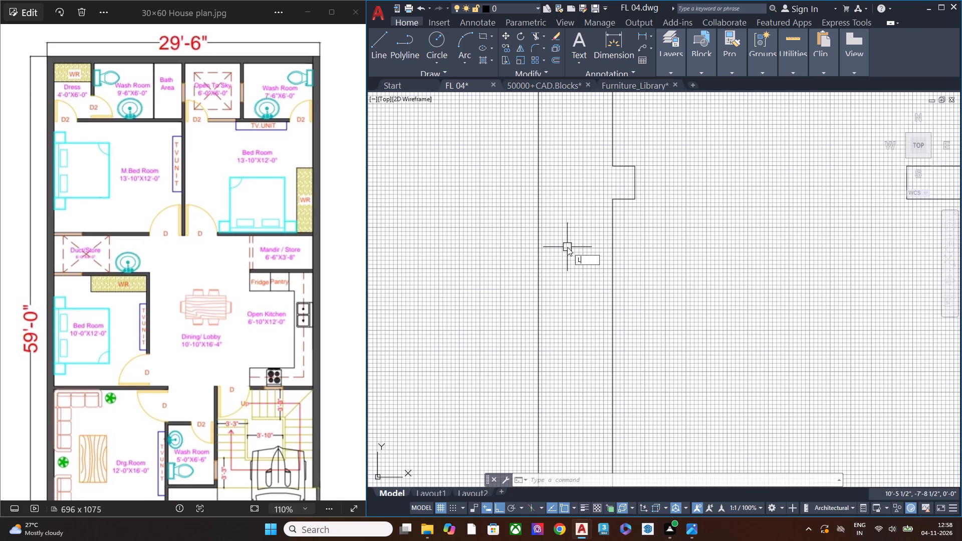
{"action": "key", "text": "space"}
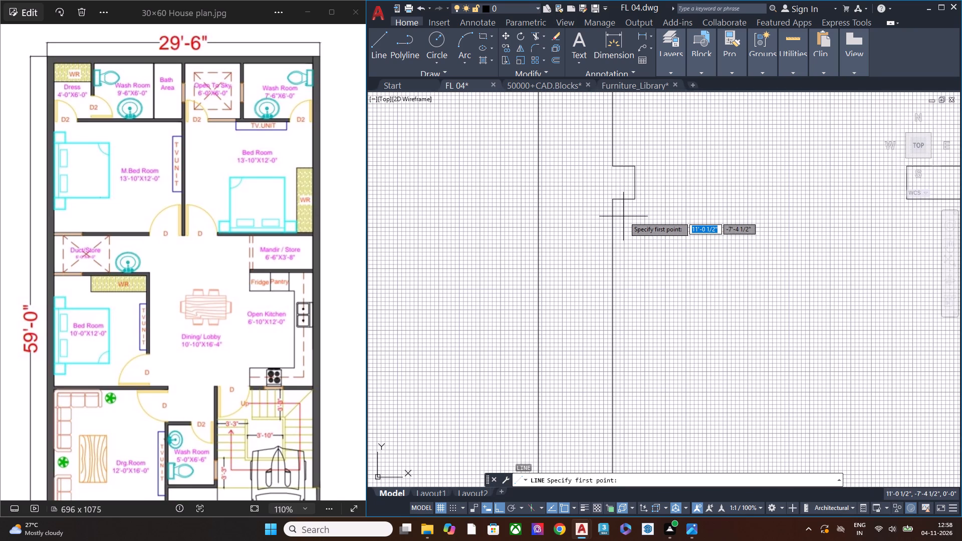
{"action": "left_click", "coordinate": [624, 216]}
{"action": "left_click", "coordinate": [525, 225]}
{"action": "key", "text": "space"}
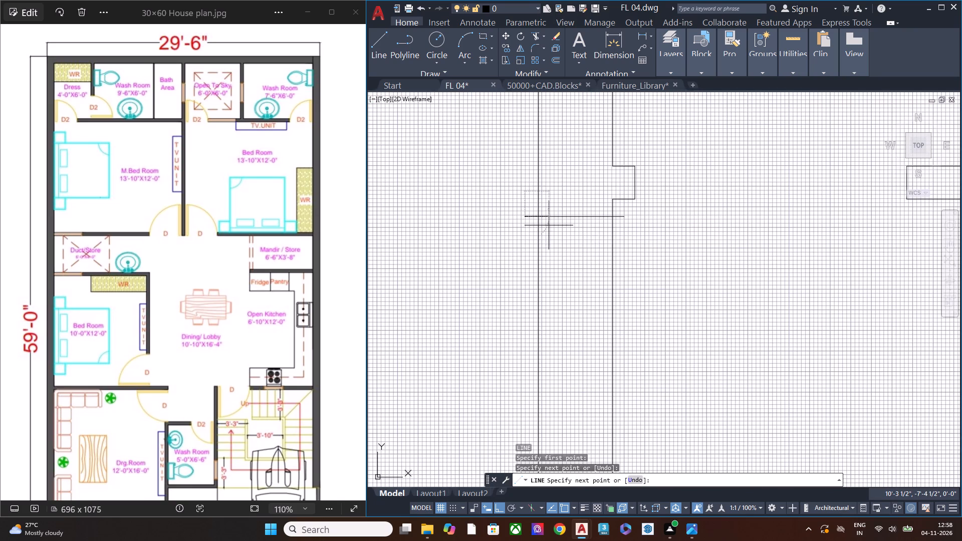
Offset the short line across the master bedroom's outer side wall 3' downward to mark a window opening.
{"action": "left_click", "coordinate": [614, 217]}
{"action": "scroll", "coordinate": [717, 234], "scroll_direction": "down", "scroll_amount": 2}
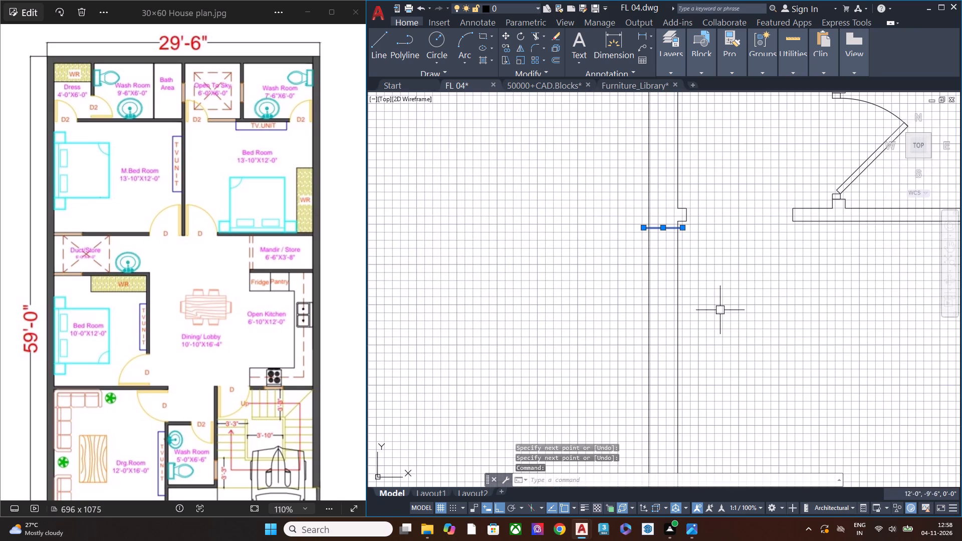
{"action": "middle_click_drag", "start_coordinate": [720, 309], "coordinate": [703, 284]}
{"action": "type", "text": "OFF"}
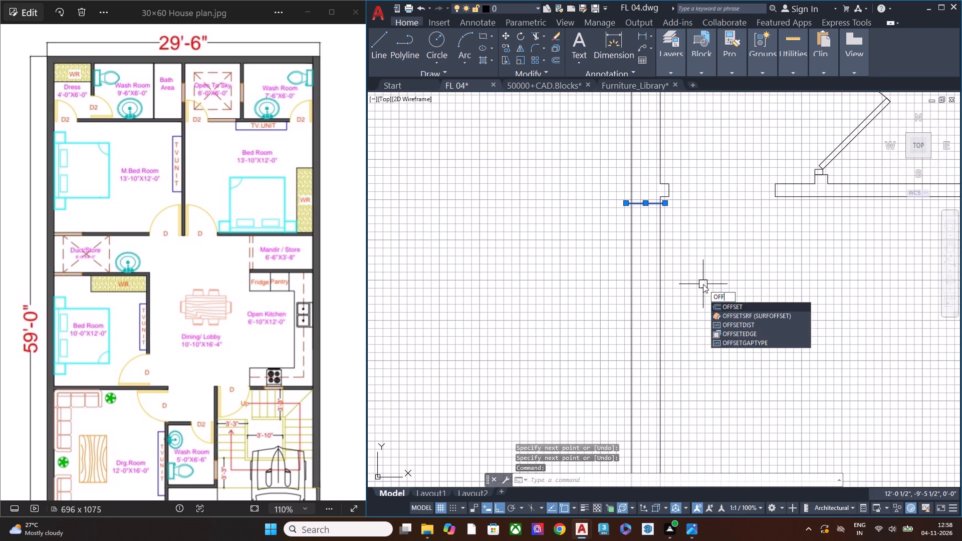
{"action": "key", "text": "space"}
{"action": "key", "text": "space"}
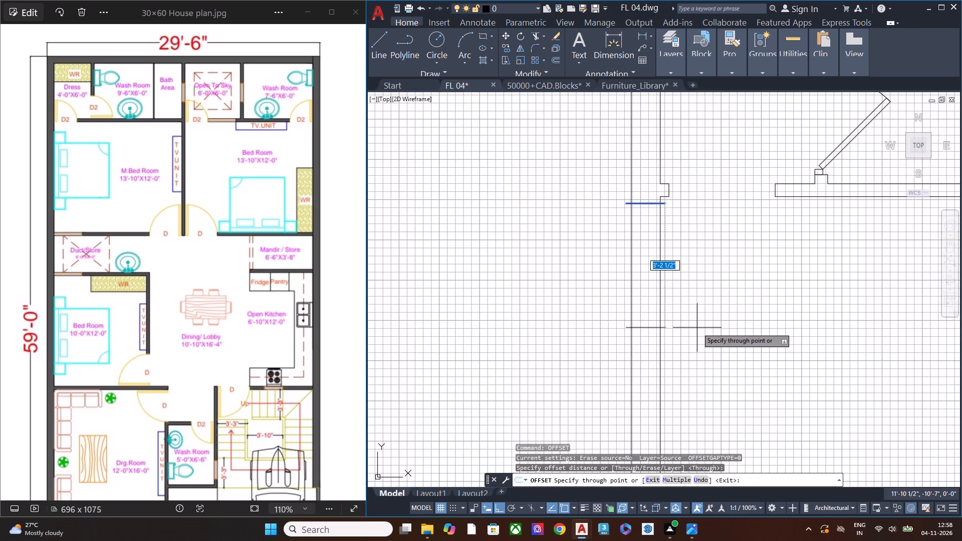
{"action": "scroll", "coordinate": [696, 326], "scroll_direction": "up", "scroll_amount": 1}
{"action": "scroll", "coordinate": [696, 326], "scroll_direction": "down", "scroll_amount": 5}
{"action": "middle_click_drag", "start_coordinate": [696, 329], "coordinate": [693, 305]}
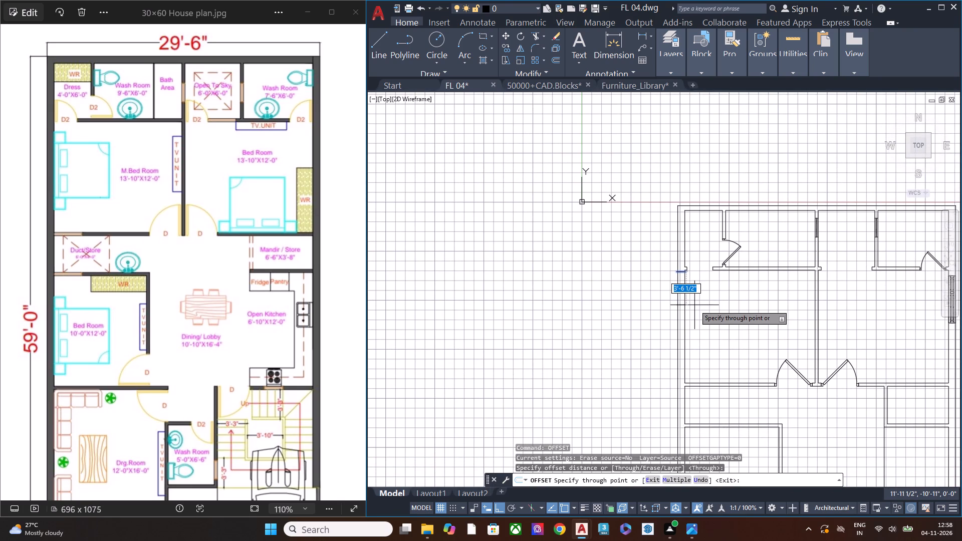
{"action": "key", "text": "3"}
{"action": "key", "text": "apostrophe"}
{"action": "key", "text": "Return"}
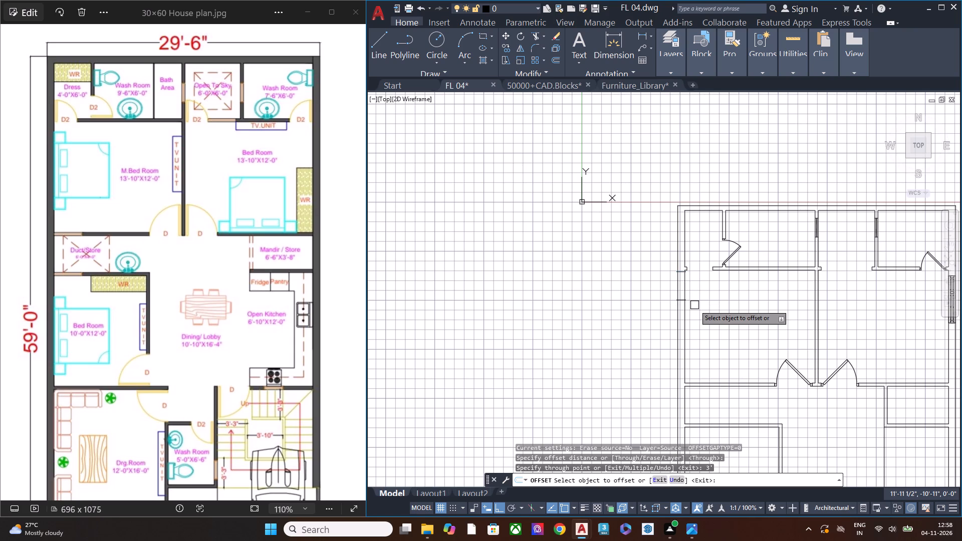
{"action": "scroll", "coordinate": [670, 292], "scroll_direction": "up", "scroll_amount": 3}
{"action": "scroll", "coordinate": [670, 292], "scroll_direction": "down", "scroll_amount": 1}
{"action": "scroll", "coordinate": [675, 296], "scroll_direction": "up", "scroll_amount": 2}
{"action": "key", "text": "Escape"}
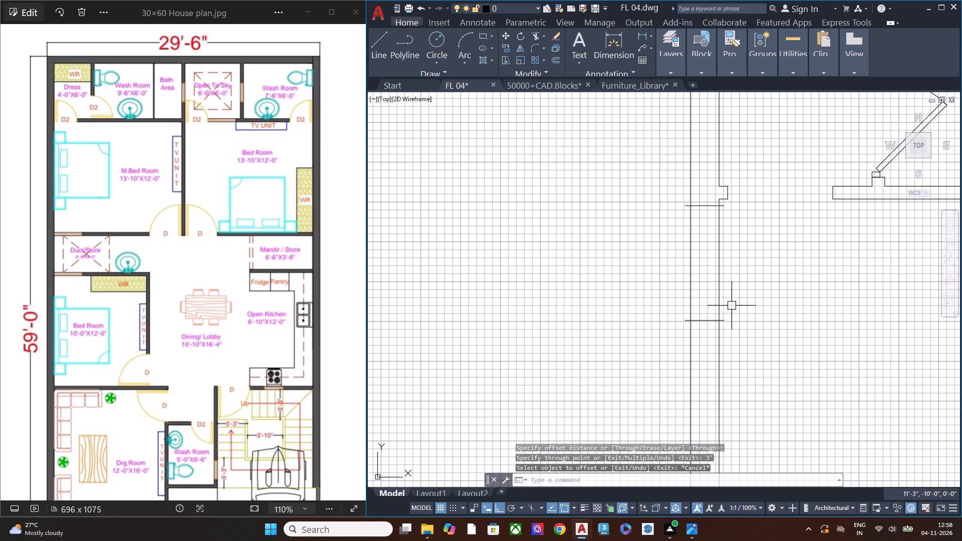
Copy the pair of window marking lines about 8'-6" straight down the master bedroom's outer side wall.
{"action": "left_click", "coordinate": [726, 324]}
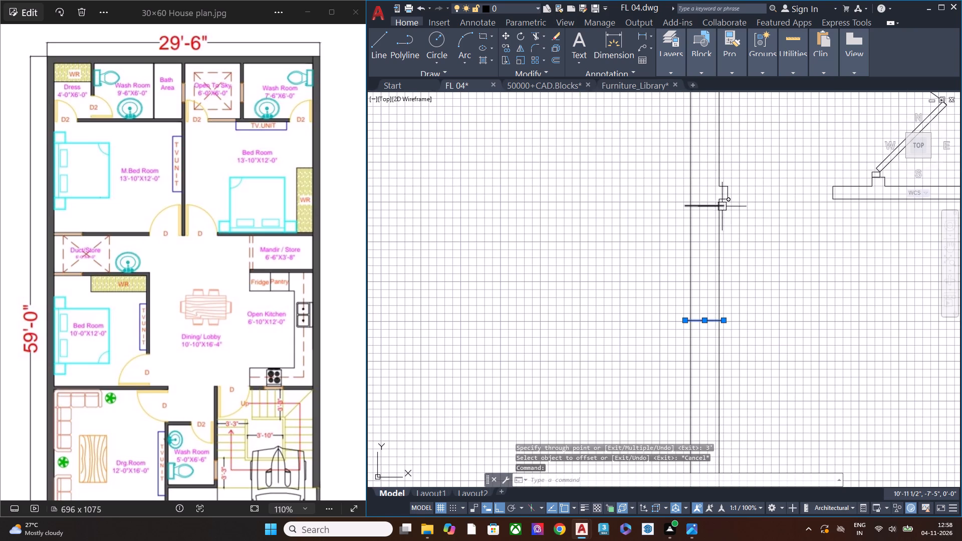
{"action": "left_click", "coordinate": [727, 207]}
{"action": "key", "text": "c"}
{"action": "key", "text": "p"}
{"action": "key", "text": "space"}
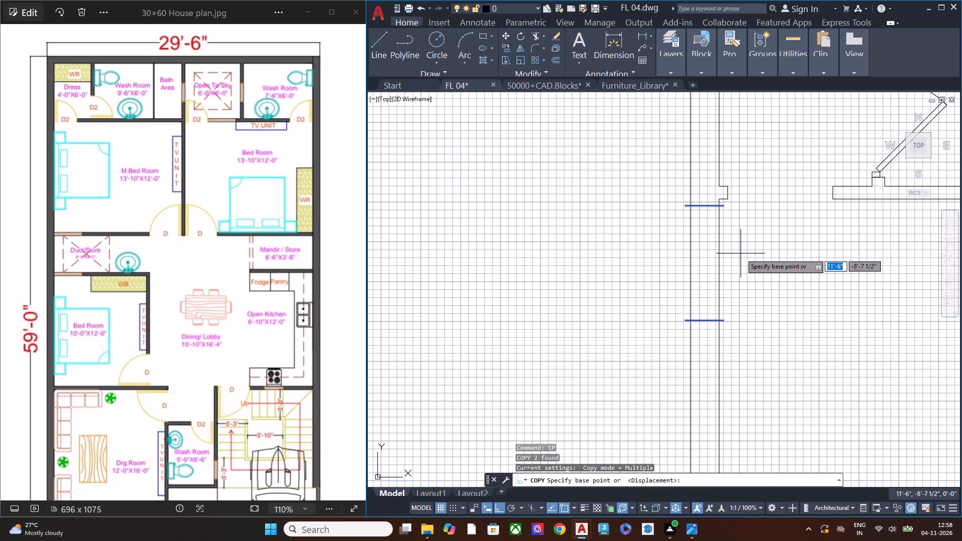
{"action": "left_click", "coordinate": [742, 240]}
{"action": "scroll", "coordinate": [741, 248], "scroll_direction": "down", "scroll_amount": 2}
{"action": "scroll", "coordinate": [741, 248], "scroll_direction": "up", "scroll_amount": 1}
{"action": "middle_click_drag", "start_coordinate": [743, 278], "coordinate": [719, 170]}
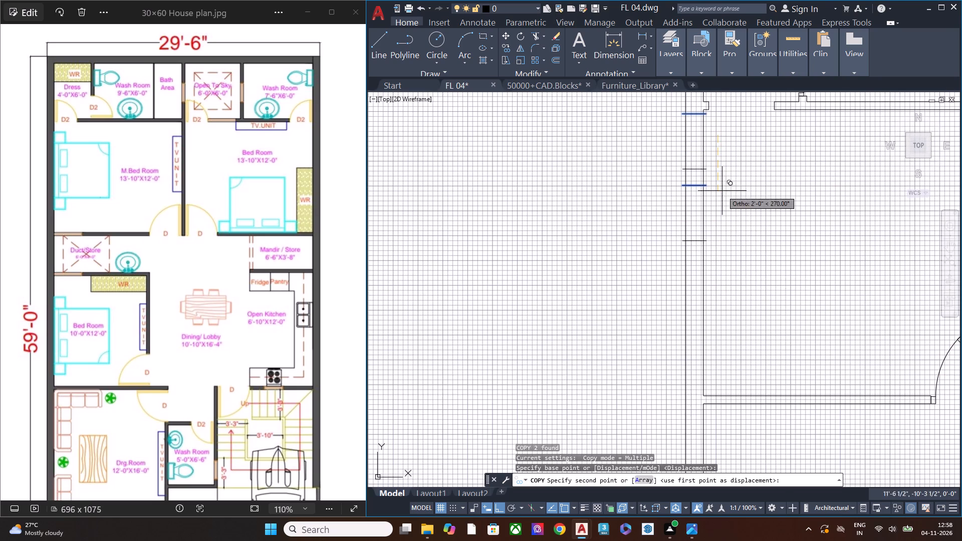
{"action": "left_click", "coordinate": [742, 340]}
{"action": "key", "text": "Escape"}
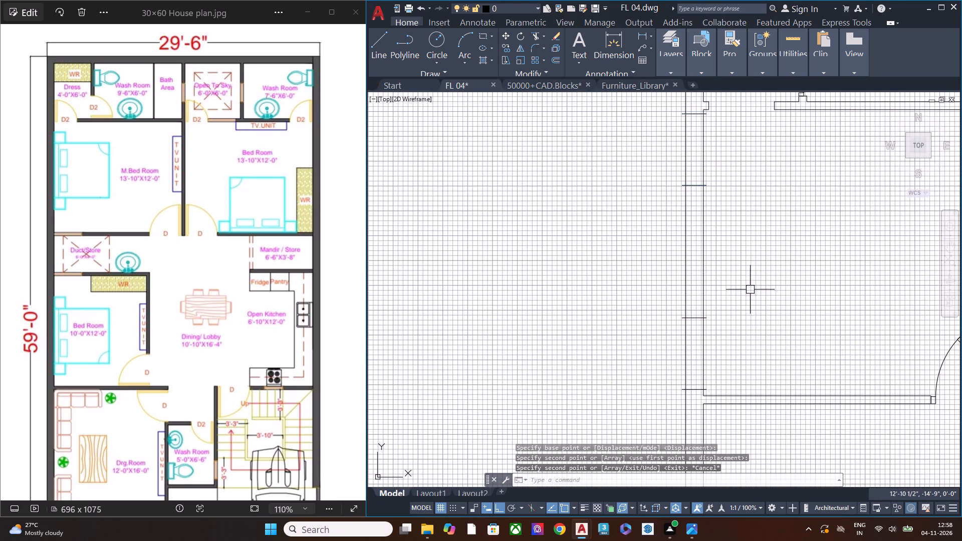
Measure down the master bedroom's outer side wall from the lower line of the original window marking pair.
{"action": "left_click", "coordinate": [789, 72]}
{"action": "left_click", "coordinate": [795, 107]}
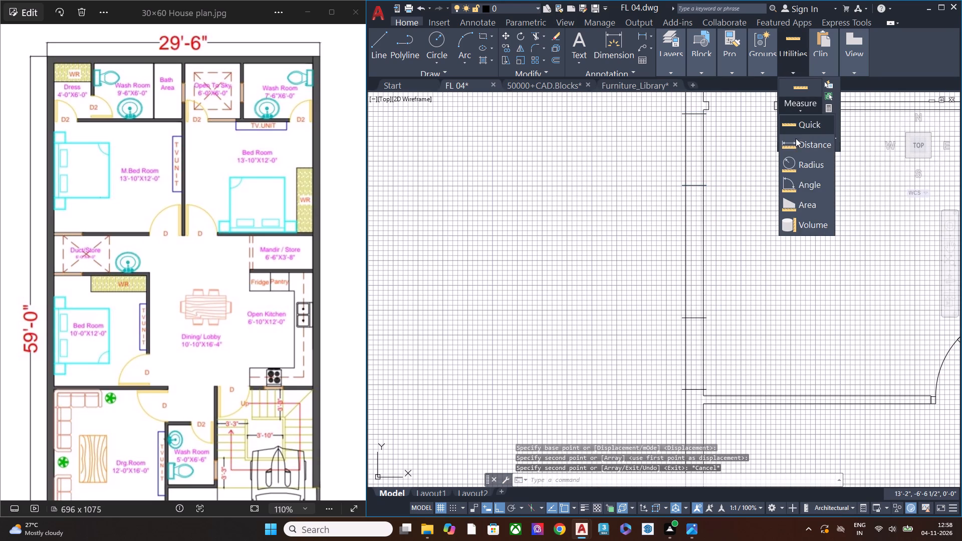
{"action": "left_click", "coordinate": [804, 145]}
{"action": "left_click", "coordinate": [704, 186]}
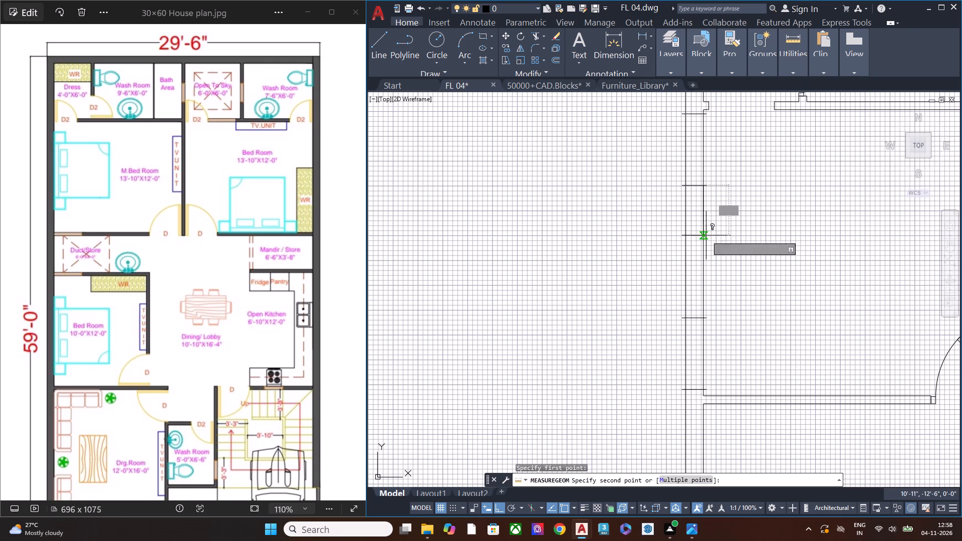
{"action": "key", "text": "Escape"}
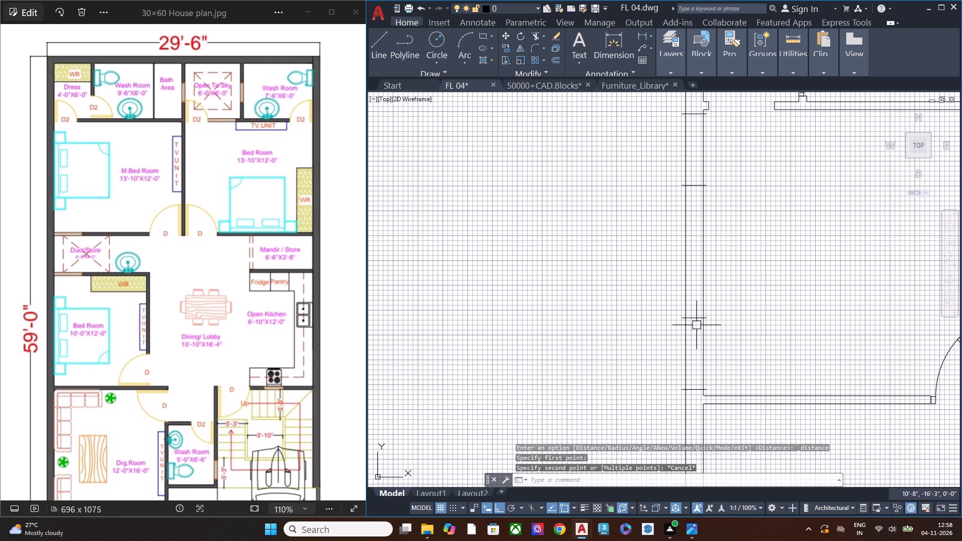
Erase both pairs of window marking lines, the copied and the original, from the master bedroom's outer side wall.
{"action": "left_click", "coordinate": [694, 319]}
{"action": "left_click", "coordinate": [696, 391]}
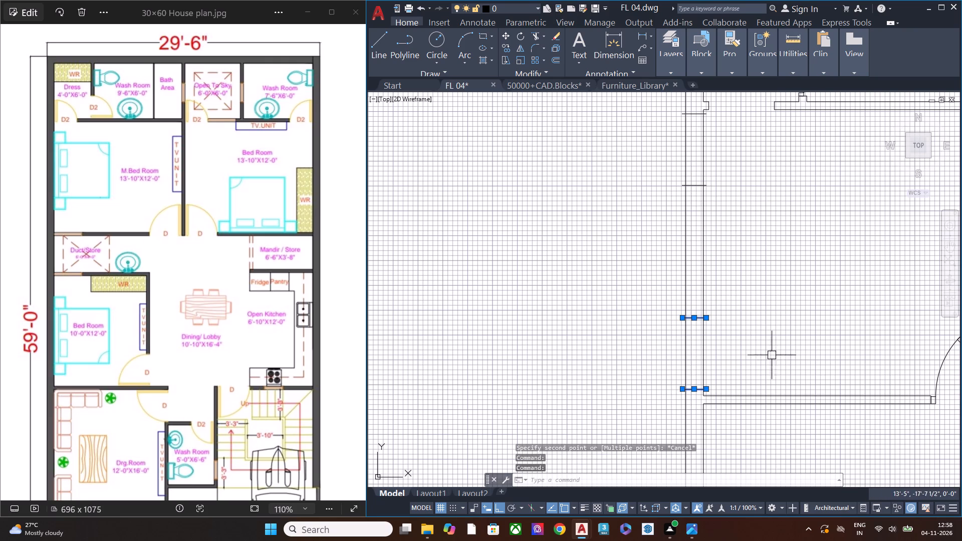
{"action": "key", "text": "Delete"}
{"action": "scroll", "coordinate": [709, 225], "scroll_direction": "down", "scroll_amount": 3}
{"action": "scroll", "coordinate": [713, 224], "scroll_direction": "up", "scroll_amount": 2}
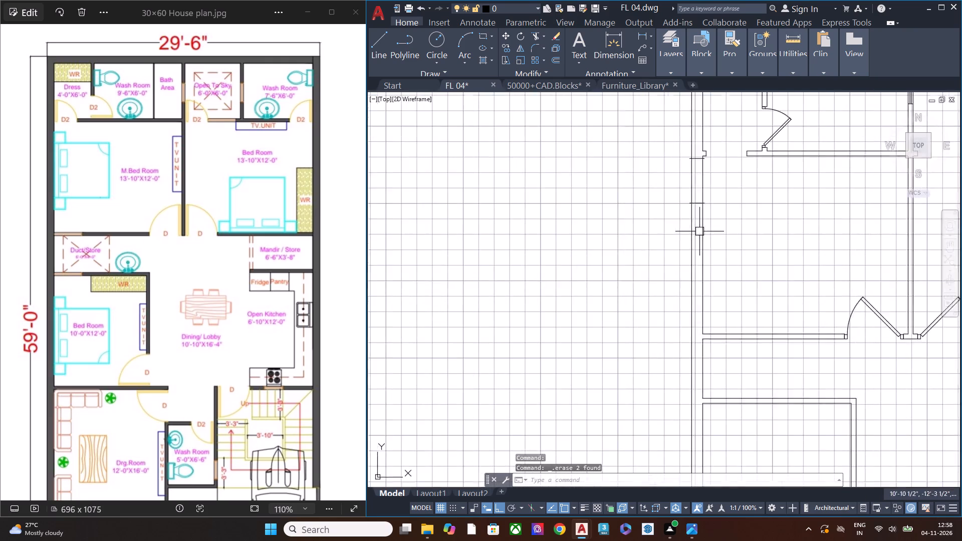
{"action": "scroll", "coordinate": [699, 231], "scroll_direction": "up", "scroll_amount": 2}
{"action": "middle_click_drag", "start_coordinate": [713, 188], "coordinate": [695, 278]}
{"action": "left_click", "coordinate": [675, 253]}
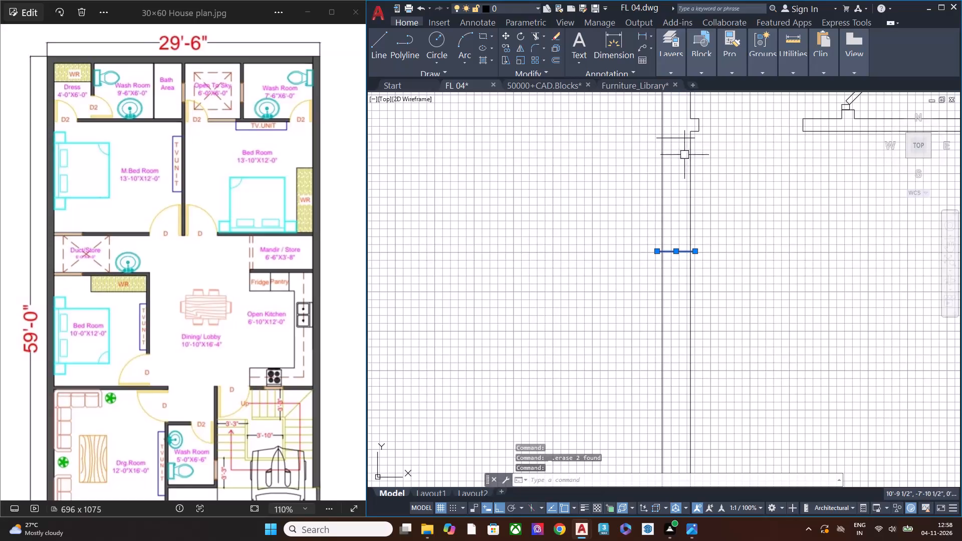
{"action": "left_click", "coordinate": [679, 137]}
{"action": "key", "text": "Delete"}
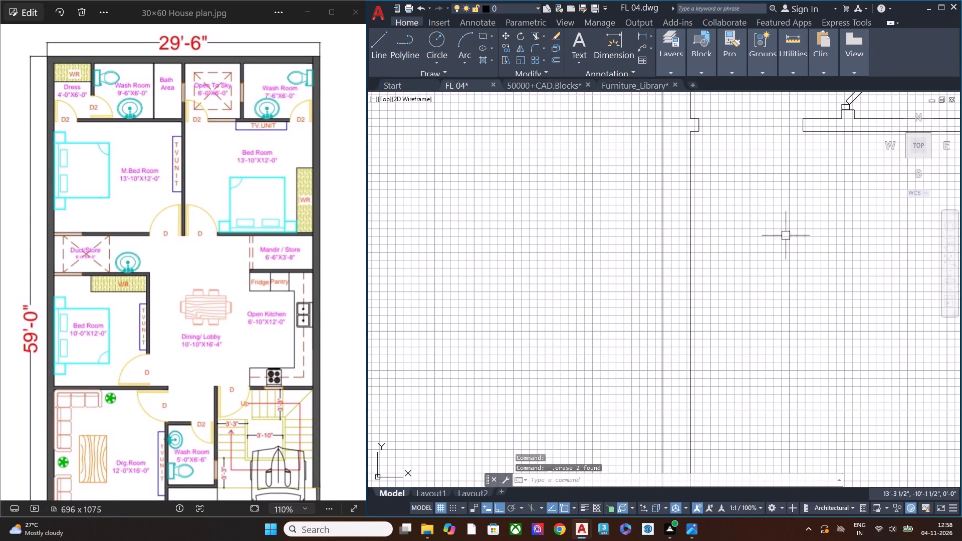
Measure the master bedroom's bottom wall from the outer side wall to the door opening.
{"action": "scroll", "coordinate": [711, 263], "scroll_direction": "down", "scroll_amount": 2}
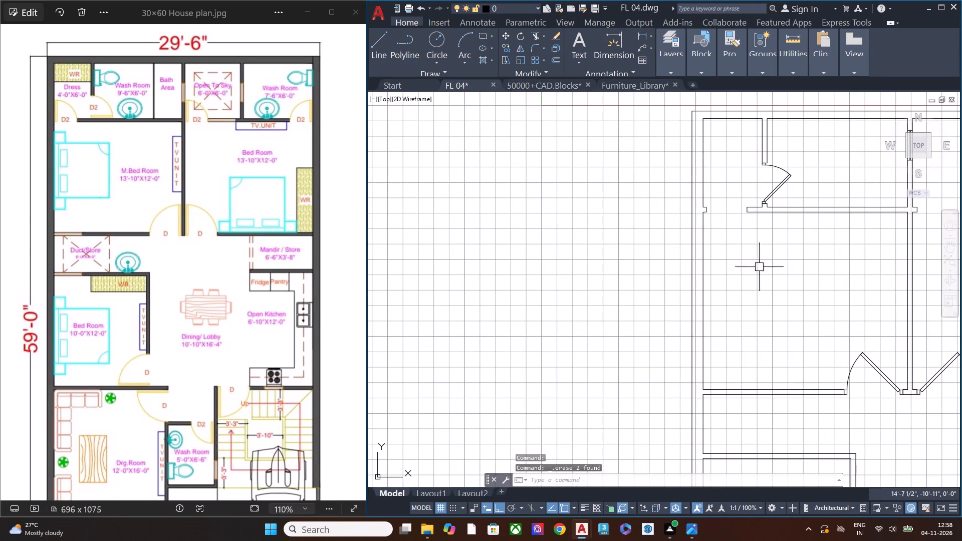
{"action": "middle_click_drag", "start_coordinate": [764, 268], "coordinate": [632, 299]}
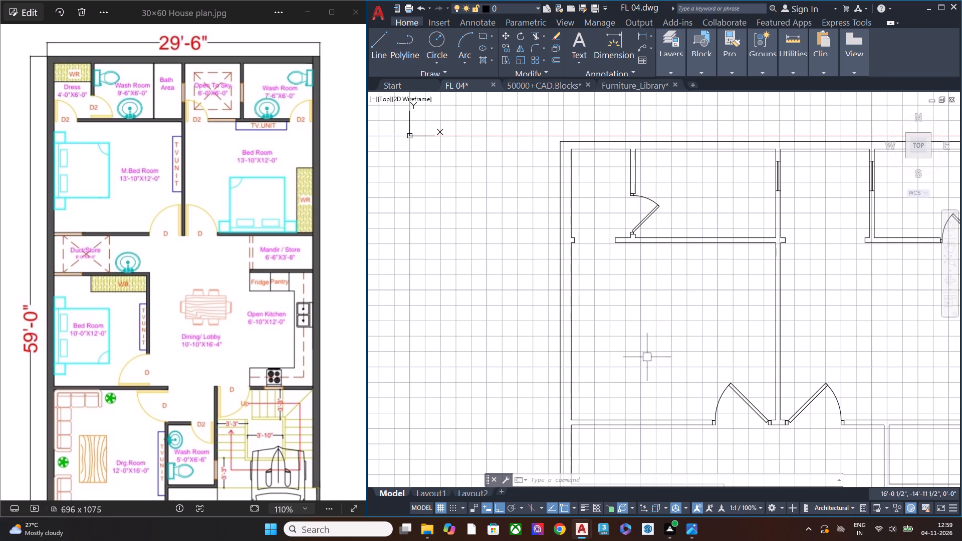
{"action": "middle_click_drag", "start_coordinate": [621, 339], "coordinate": [592, 247]}
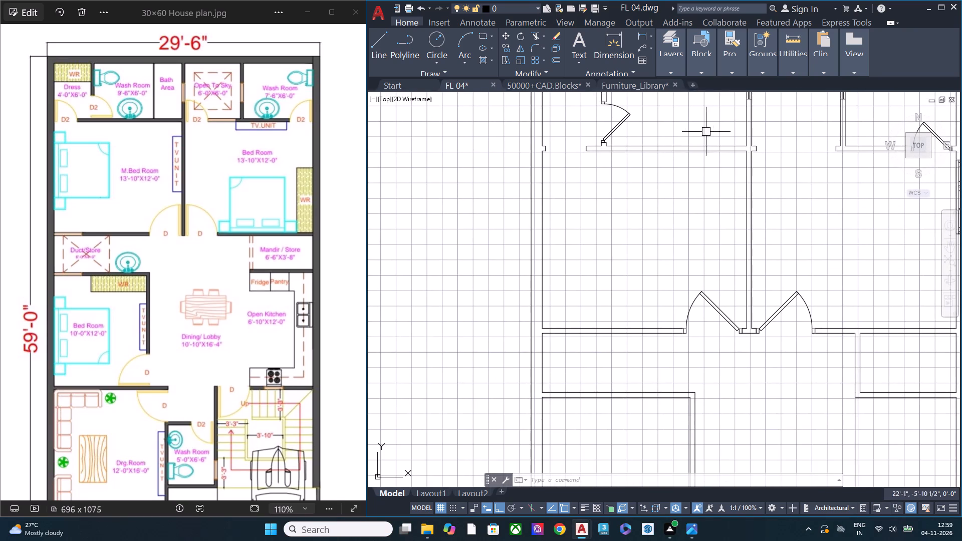
{"action": "left_click", "coordinate": [790, 71]}
{"action": "left_click", "coordinate": [807, 106]}
{"action": "left_click", "coordinate": [807, 145]}
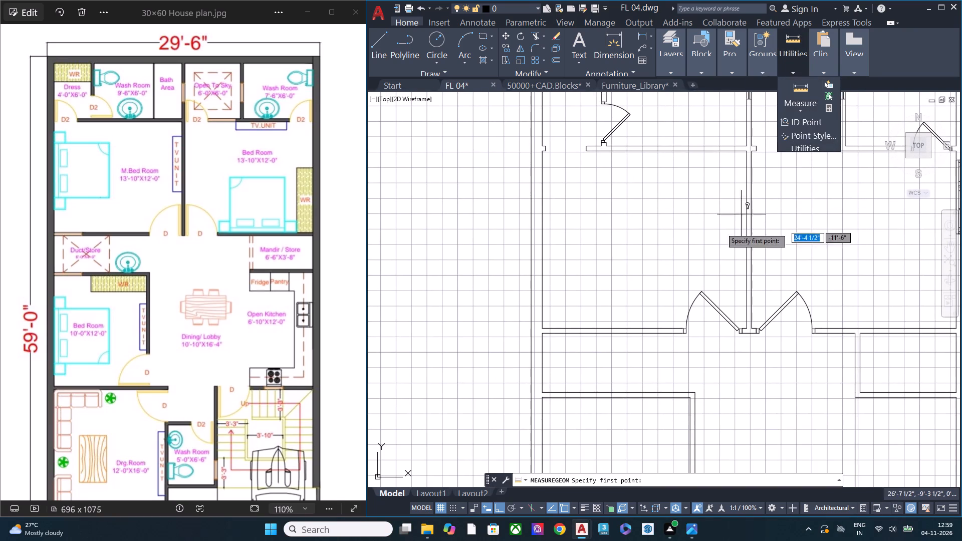
{"action": "left_click", "coordinate": [541, 326]}
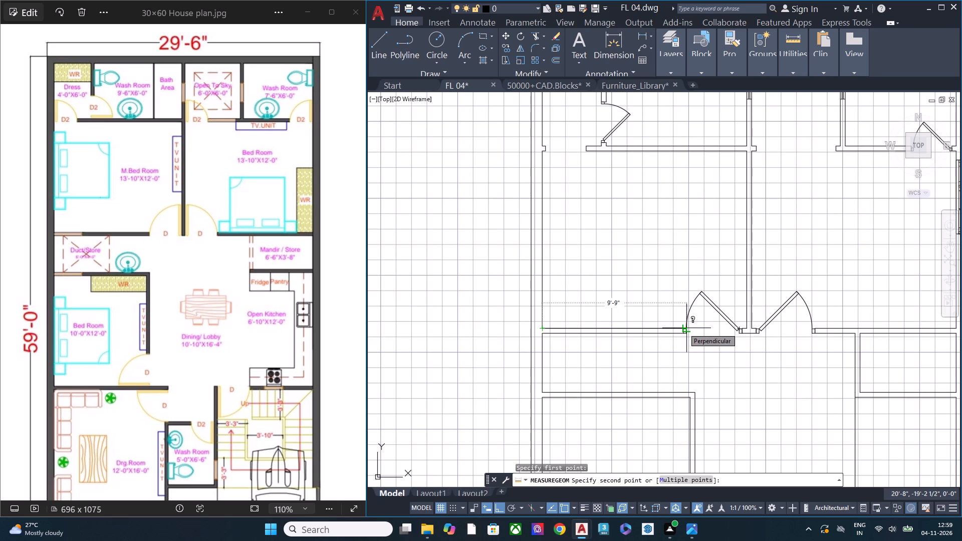
{"action": "key", "text": "Escape"}
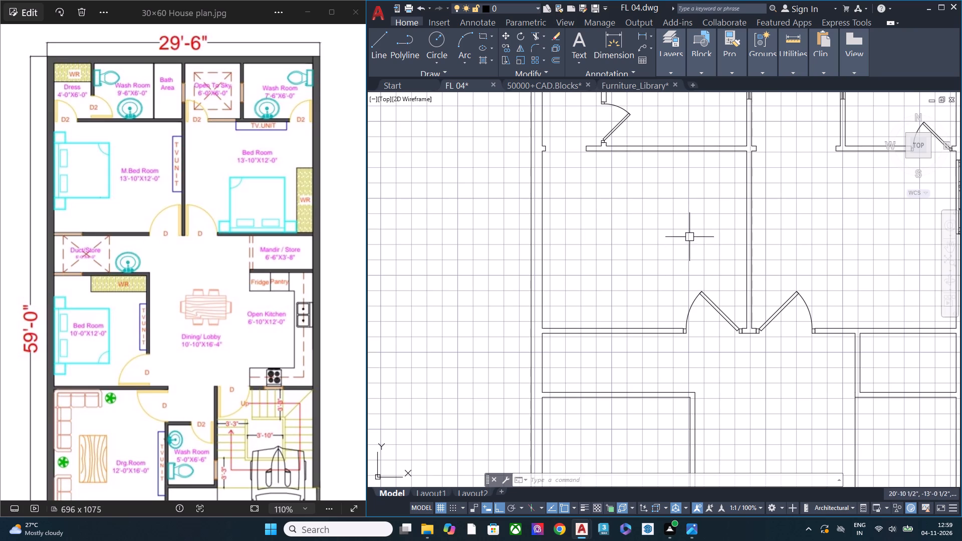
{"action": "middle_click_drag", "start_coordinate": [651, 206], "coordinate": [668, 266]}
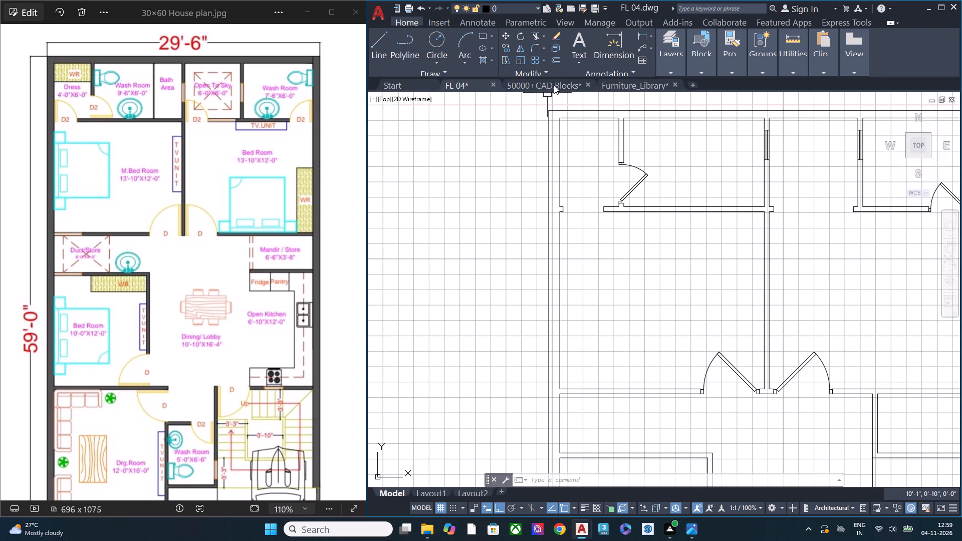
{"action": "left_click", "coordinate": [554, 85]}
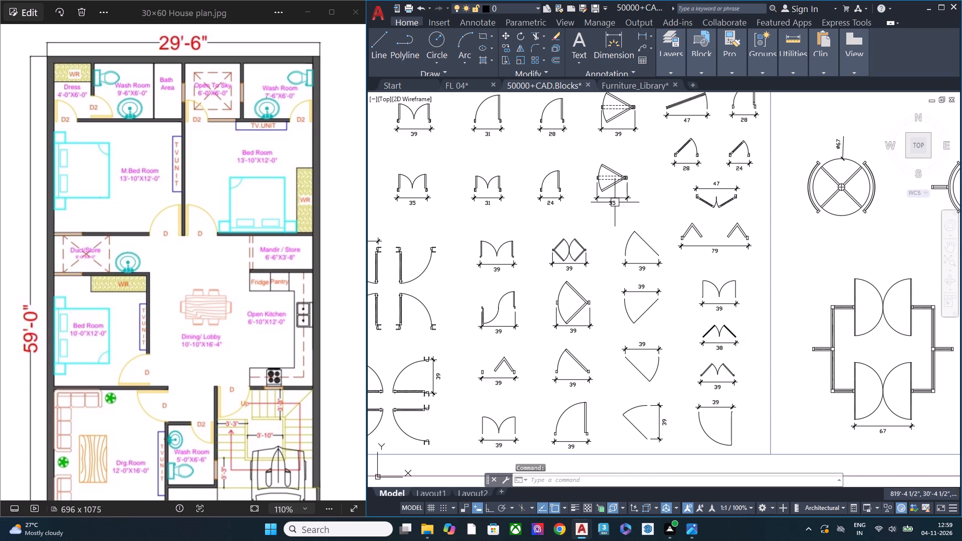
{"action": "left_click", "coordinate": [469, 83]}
Rotate the loose horizontal window block beside the floor plan so that it stands vertically.
{"action": "scroll", "coordinate": [697, 273], "scroll_direction": "down", "scroll_amount": 4}
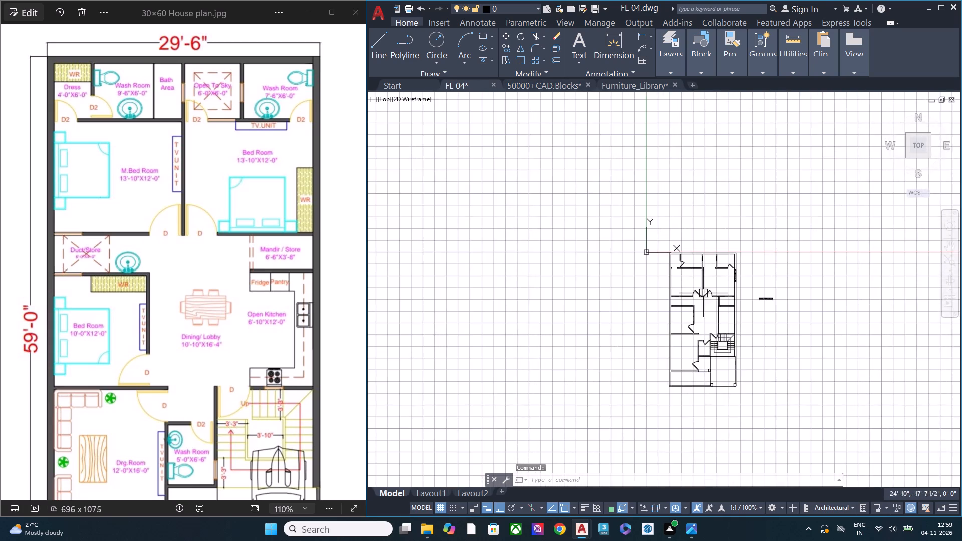
{"action": "middle_click_drag", "start_coordinate": [709, 301], "coordinate": [602, 295]}
{"action": "scroll", "coordinate": [633, 292], "scroll_direction": "up", "scroll_amount": 1}
{"action": "left_click_drag", "start_coordinate": [689, 309], "coordinate": [680, 300]}
{"action": "left_click", "coordinate": [657, 271]}
{"action": "key", "text": "r"}
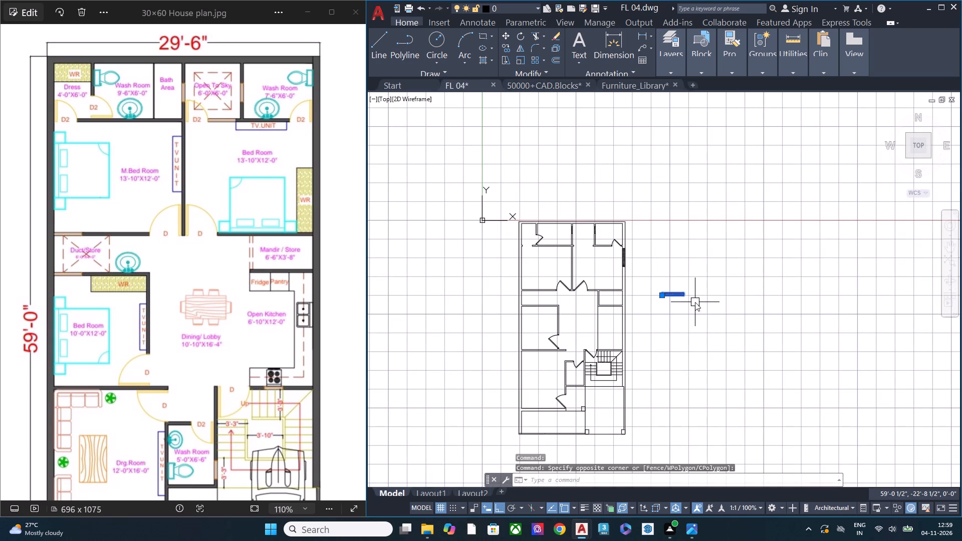
{"action": "left_click", "coordinate": [736, 333]}
{"action": "left_click_drag", "start_coordinate": [720, 292], "coordinate": [720, 287]}
{"action": "left_click", "coordinate": [706, 224]}
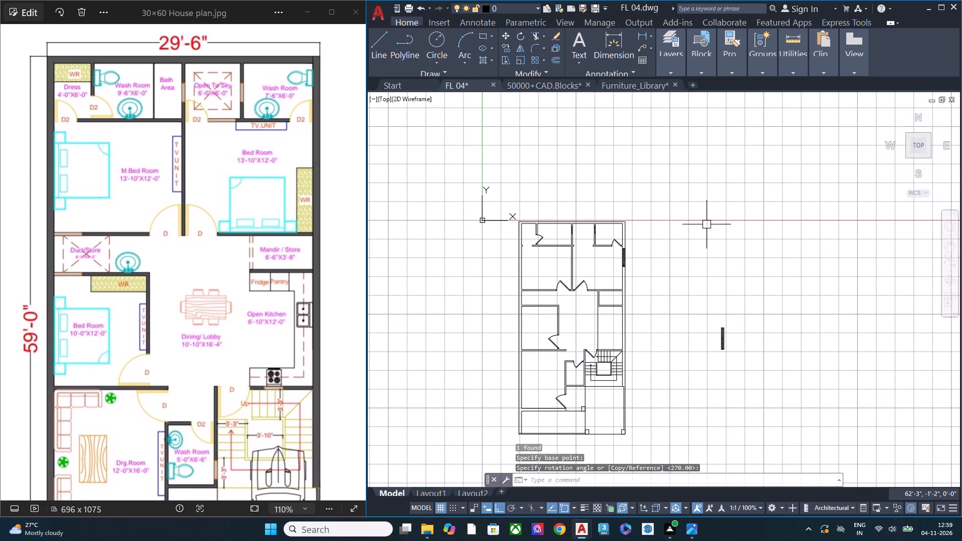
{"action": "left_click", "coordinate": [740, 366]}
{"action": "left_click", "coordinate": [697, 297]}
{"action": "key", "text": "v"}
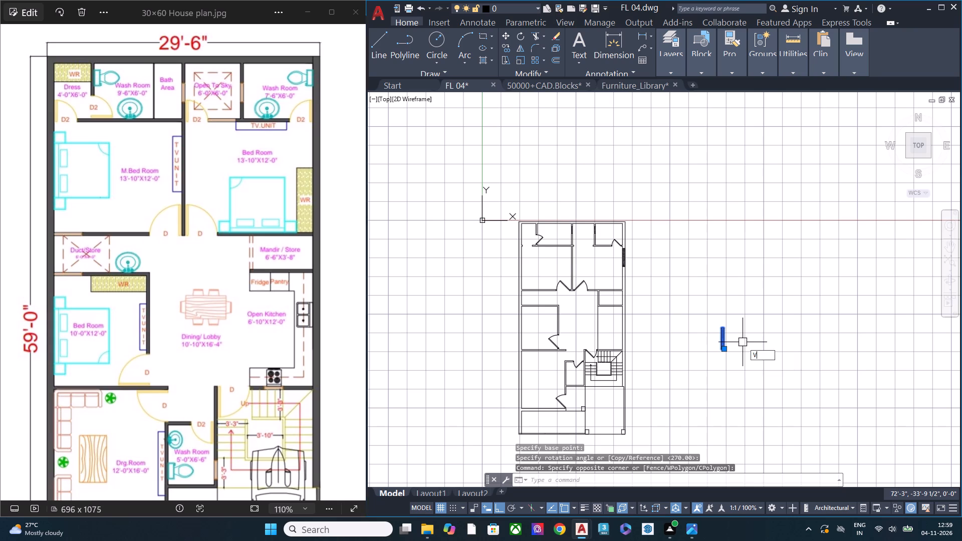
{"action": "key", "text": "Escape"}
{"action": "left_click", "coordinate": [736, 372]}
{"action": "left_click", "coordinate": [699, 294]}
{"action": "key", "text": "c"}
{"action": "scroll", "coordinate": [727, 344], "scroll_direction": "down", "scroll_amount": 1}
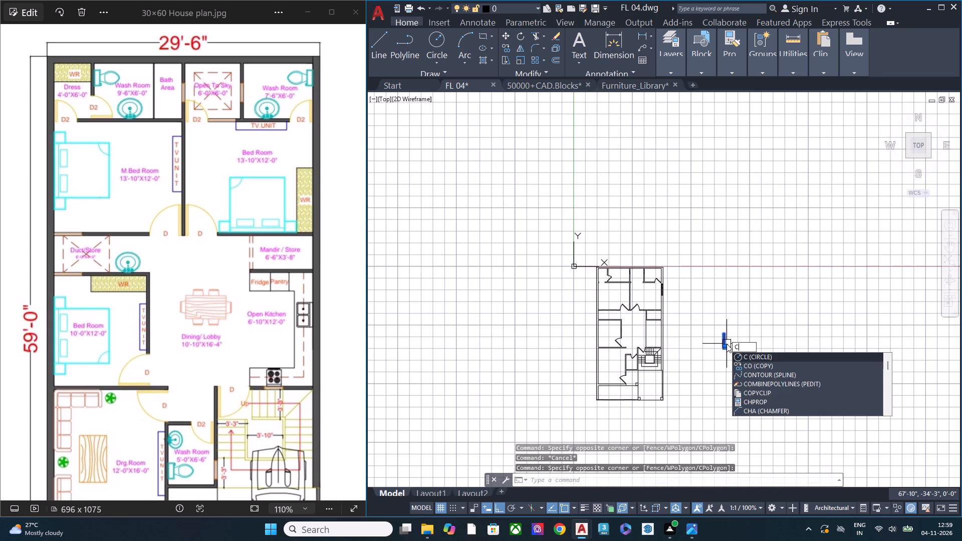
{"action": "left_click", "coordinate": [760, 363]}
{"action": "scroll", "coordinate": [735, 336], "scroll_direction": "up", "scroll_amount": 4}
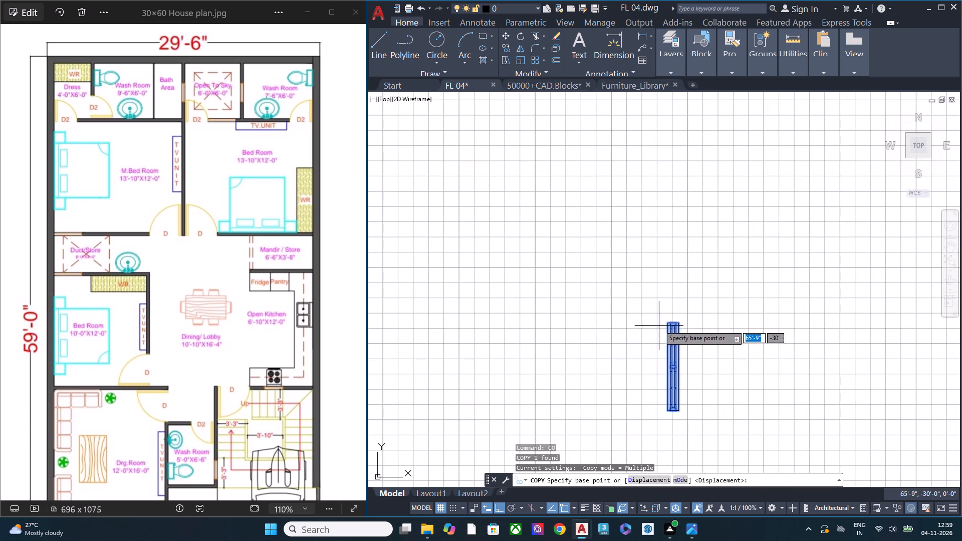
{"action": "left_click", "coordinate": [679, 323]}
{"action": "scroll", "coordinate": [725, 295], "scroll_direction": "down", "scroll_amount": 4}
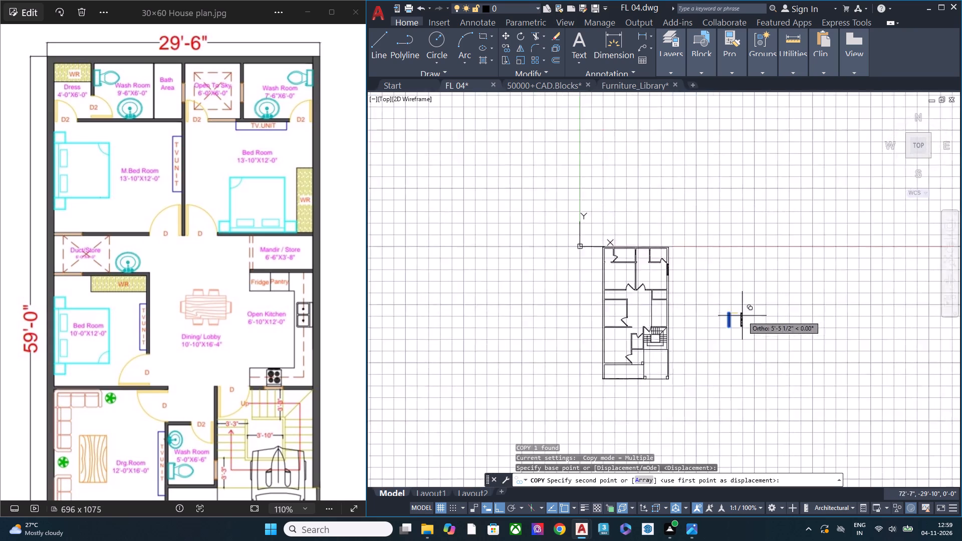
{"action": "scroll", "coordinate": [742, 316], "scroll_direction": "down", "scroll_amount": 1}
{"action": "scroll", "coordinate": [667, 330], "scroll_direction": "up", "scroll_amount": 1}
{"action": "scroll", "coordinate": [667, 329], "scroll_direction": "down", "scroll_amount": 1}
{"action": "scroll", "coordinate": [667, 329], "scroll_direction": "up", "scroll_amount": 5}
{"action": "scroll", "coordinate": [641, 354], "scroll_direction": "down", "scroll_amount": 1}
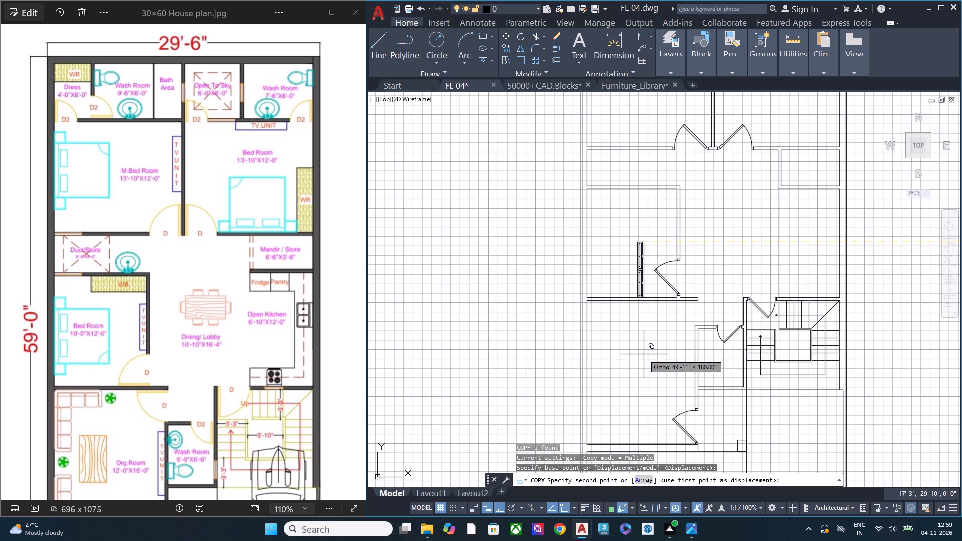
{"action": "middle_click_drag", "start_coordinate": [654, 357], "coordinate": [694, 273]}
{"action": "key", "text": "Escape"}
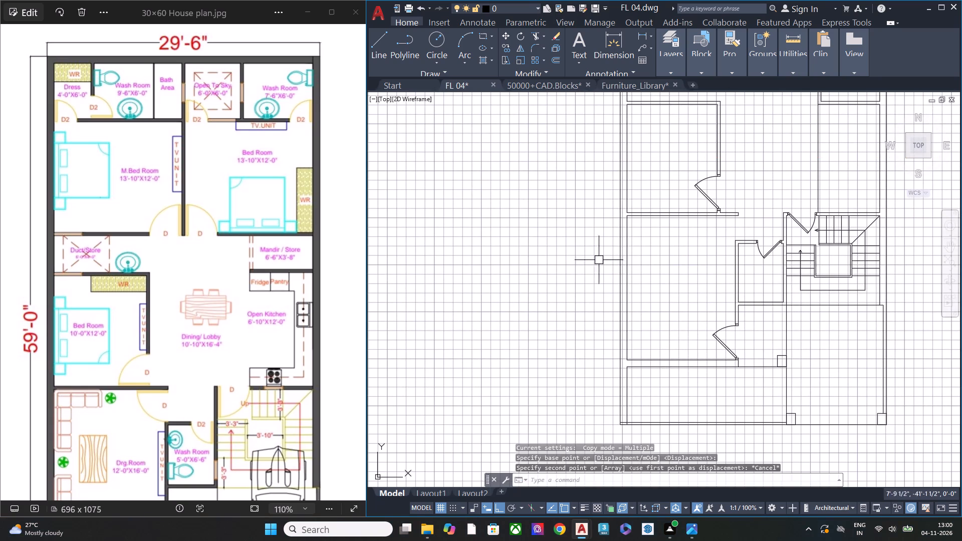
Draw a horizontal window marking line about 3'-5" long across the upper part of the drawing room's outer side wall.
{"action": "type", "text": "L"}
{"action": "key", "text": "space"}
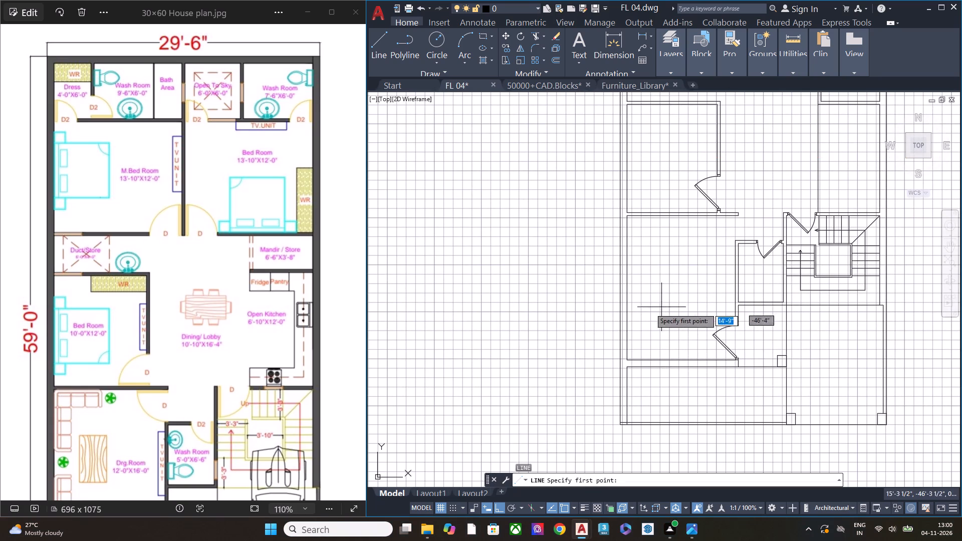
{"action": "scroll", "coordinate": [289, 276], "scroll_direction": "down", "scroll_amount": 3}
{"action": "middle_click_drag", "start_coordinate": [306, 333], "coordinate": [303, 296]}
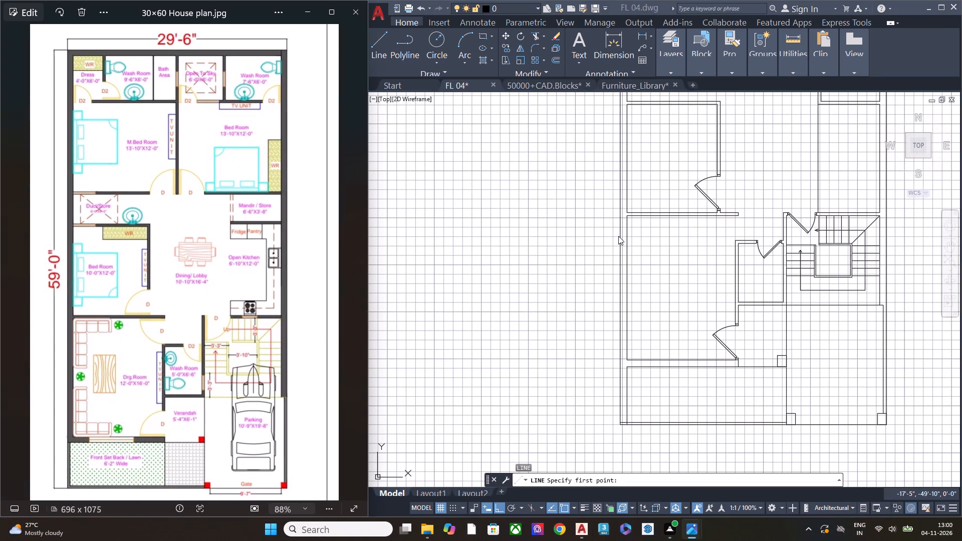
{"action": "scroll", "coordinate": [619, 223], "scroll_direction": "up", "scroll_amount": 1}
{"action": "key", "text": "Escape"}
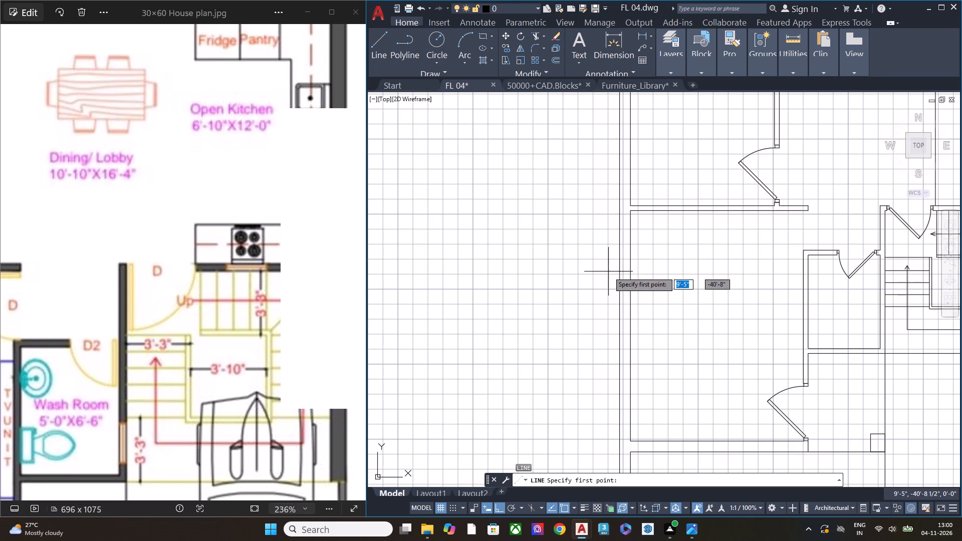
{"action": "left_click", "coordinate": [611, 251]}
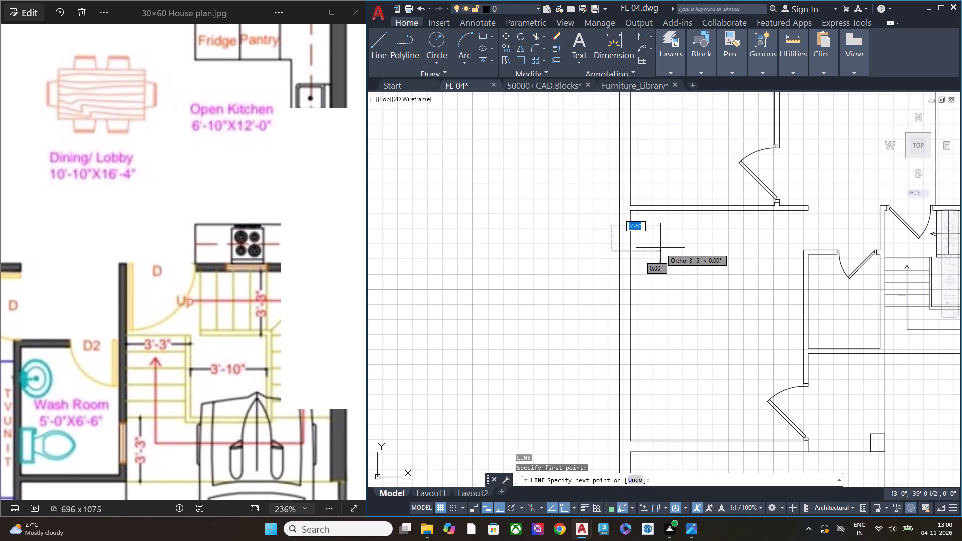
{"action": "left_click", "coordinate": [660, 248]}
{"action": "key", "text": "space"}
Copy the window marking line 6' straight down the drawing room's outer side wall.
{"action": "left_click", "coordinate": [656, 270]}
{"action": "left_click", "coordinate": [647, 238]}
{"action": "key", "text": "c"}
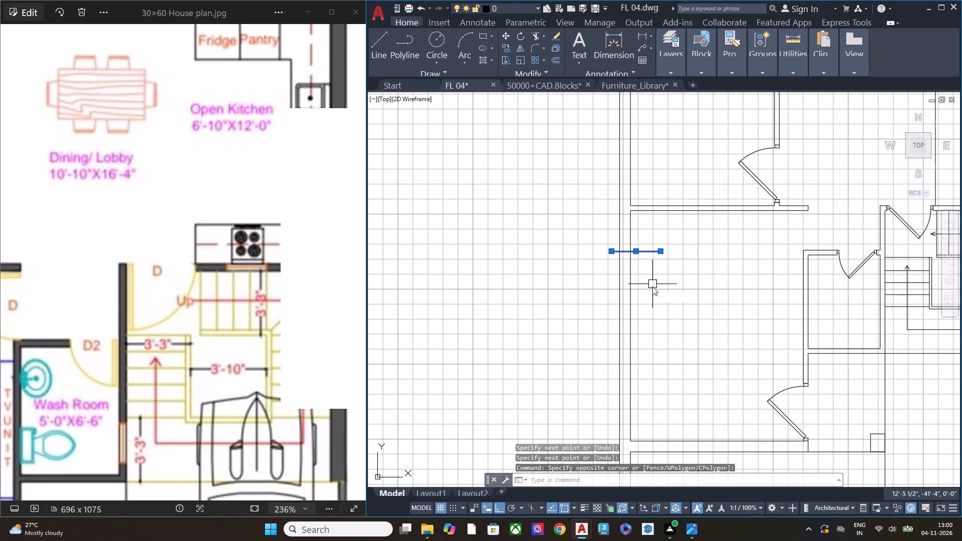
{"action": "left_click", "coordinate": [692, 318]}
{"action": "left_click", "coordinate": [680, 273]}
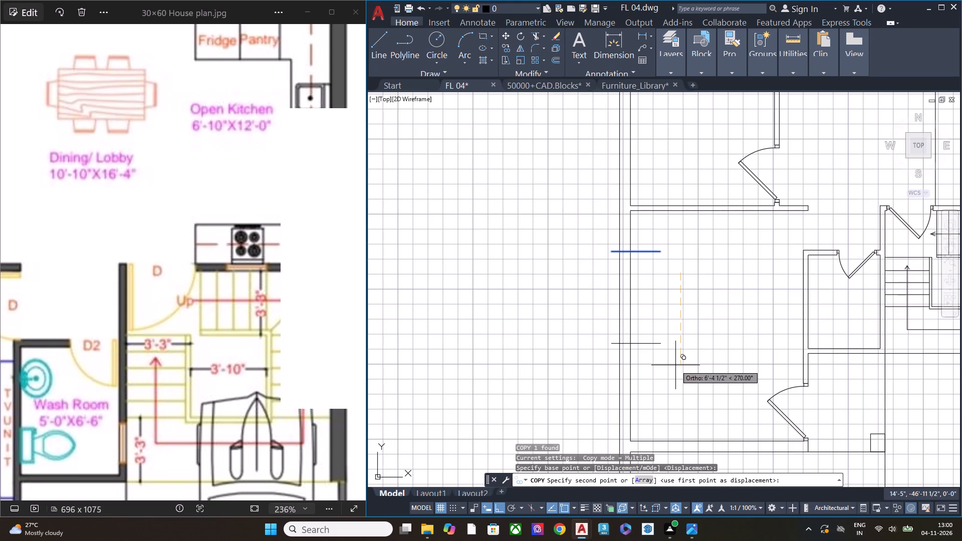
{"action": "type", "text": "6'"}
{"action": "key", "text": "Return"}
{"action": "key", "text": "Escape"}
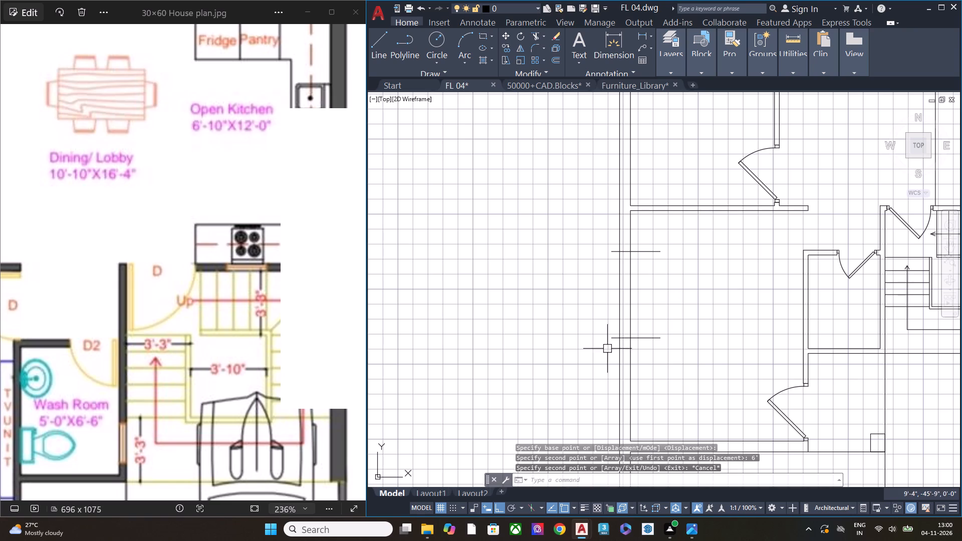
Trim off the parts of both window marking lines that project into the drawing room.
{"action": "key", "text": "t"}
{"action": "type", "text": "R"}
{"action": "key", "text": "space"}
{"action": "left_click", "coordinate": [645, 340]}
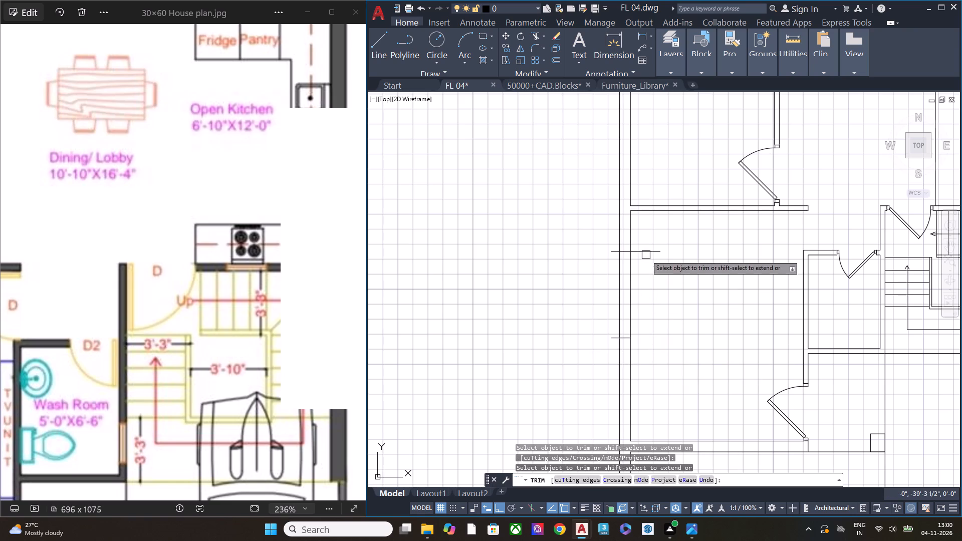
{"action": "left_click", "coordinate": [646, 247]}
{"action": "key", "text": "Escape"}
Examine the drawing room and its outer walls on the reference plan for window positions.
{"action": "scroll", "coordinate": [351, 313], "scroll_direction": "down", "scroll_amount": 1}
{"action": "scroll", "coordinate": [353, 314], "scroll_direction": "up", "scroll_amount": 1}
{"action": "scroll", "coordinate": [362, 315], "scroll_direction": "down", "scroll_amount": 1}
{"action": "scroll", "coordinate": [362, 315], "scroll_direction": "up", "scroll_amount": 1}
{"action": "scroll", "coordinate": [364, 315], "scroll_direction": "down", "scroll_amount": 3}
{"action": "scroll", "coordinate": [366, 315], "scroll_direction": "up", "scroll_amount": 2}
{"action": "scroll", "coordinate": [366, 315], "scroll_direction": "down", "scroll_amount": 1}
{"action": "scroll", "coordinate": [249, 315], "scroll_direction": "down", "scroll_amount": 6}
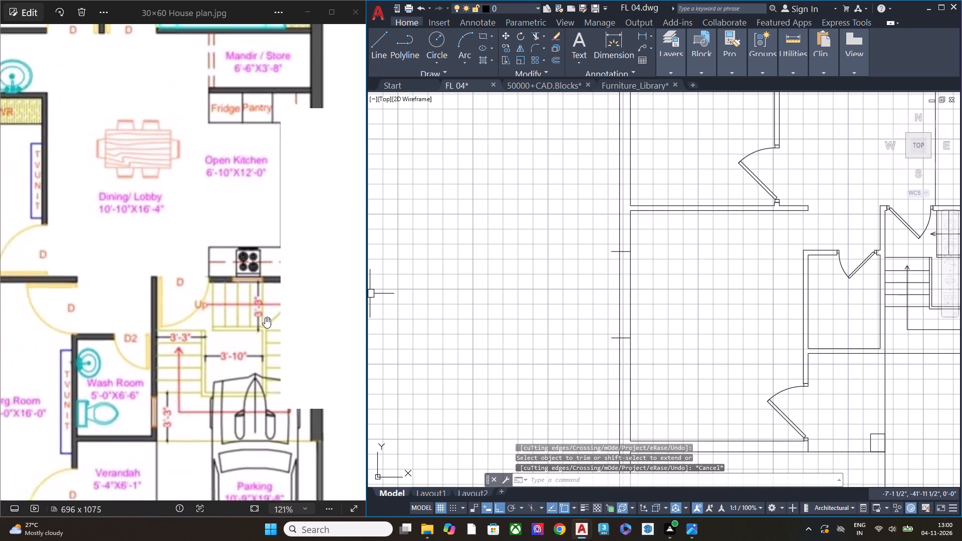
{"action": "scroll", "coordinate": [265, 317], "scroll_direction": "down", "scroll_amount": 3}
{"action": "scroll", "coordinate": [226, 334], "scroll_direction": "down", "scroll_amount": 1}
{"action": "scroll", "coordinate": [59, 417], "scroll_direction": "up", "scroll_amount": 2}
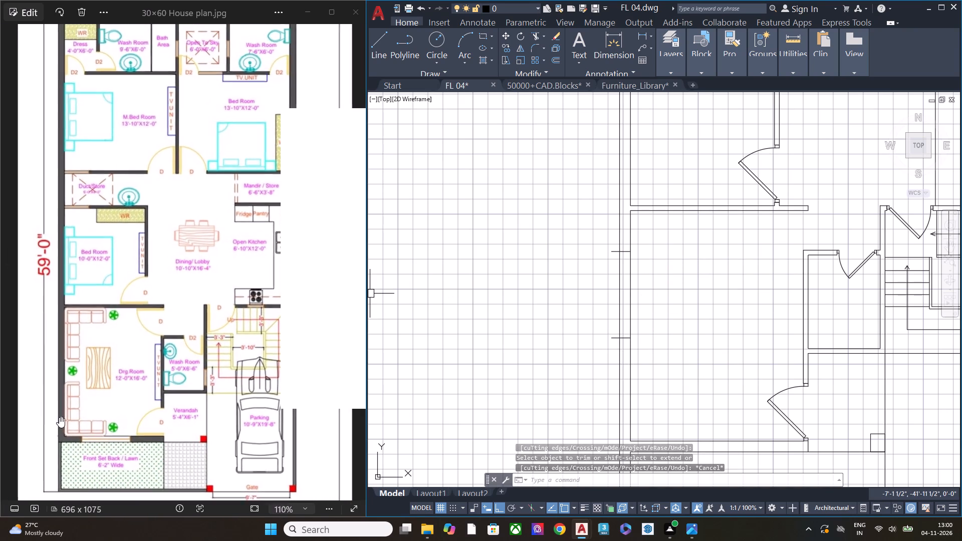
{"action": "scroll", "coordinate": [59, 417], "scroll_direction": "up", "scroll_amount": 2}
{"action": "scroll", "coordinate": [647, 277], "scroll_direction": "down", "scroll_amount": 2}
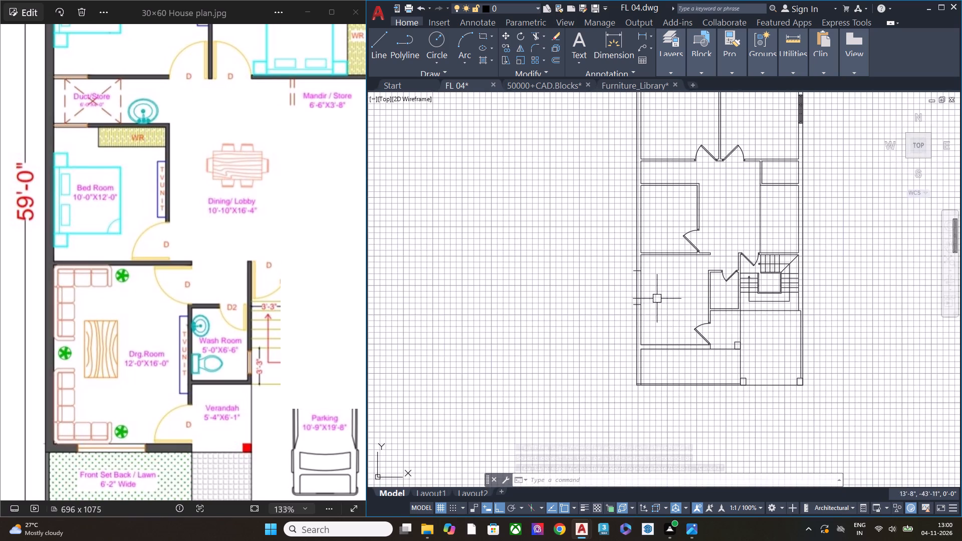
Measure down the drawing room's outer side wall from its upper inner corner towards the bottom wall.
{"action": "middle_click_drag", "start_coordinate": [655, 308], "coordinate": [598, 349]}
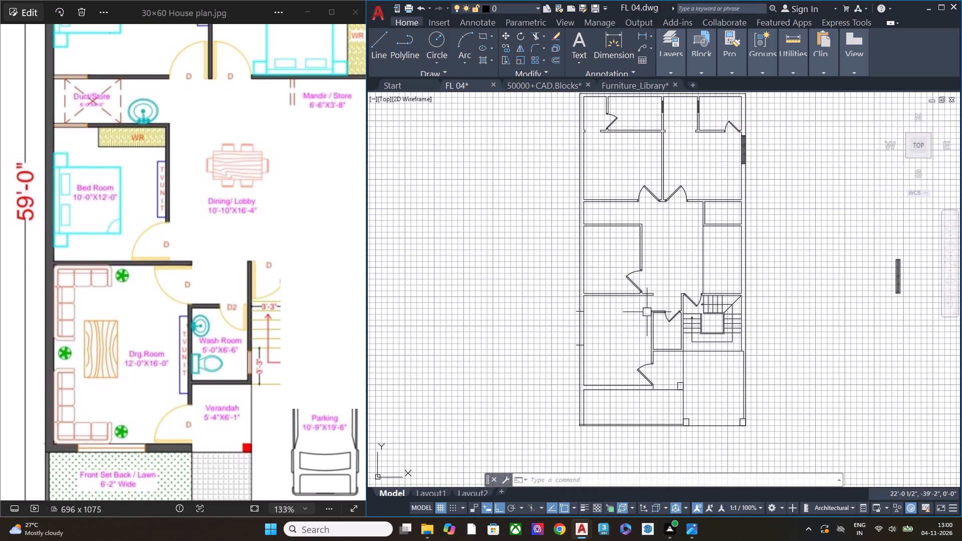
{"action": "middle_click_drag", "start_coordinate": [650, 325], "coordinate": [636, 315]}
{"action": "scroll", "coordinate": [638, 307], "scroll_direction": "down", "scroll_amount": 1}
{"action": "left_click", "coordinate": [792, 66]}
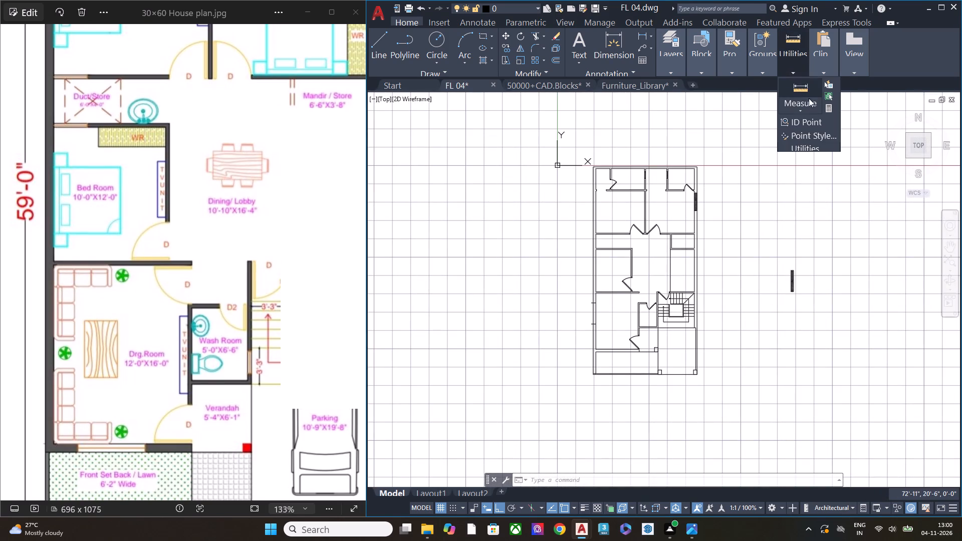
{"action": "left_click", "coordinate": [812, 104]}
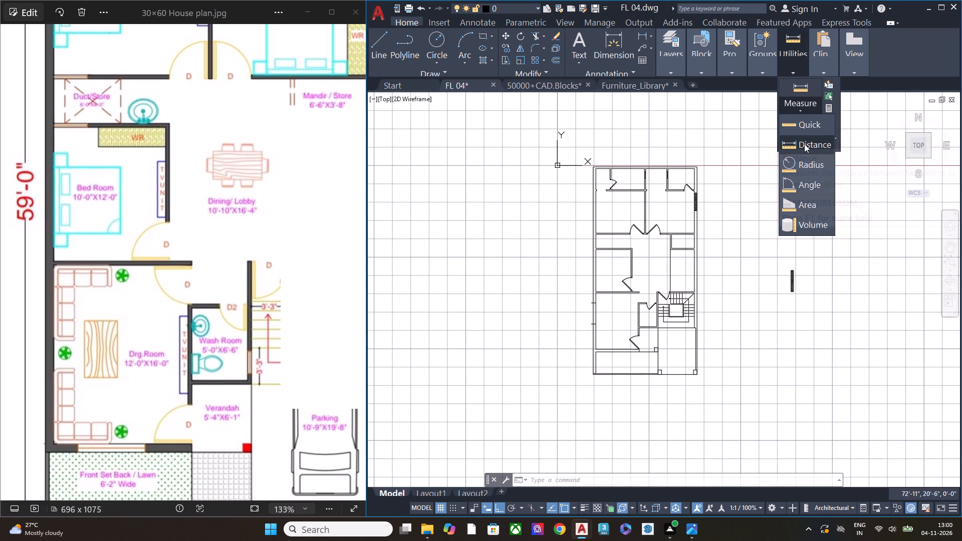
{"action": "left_click", "coordinate": [796, 145]}
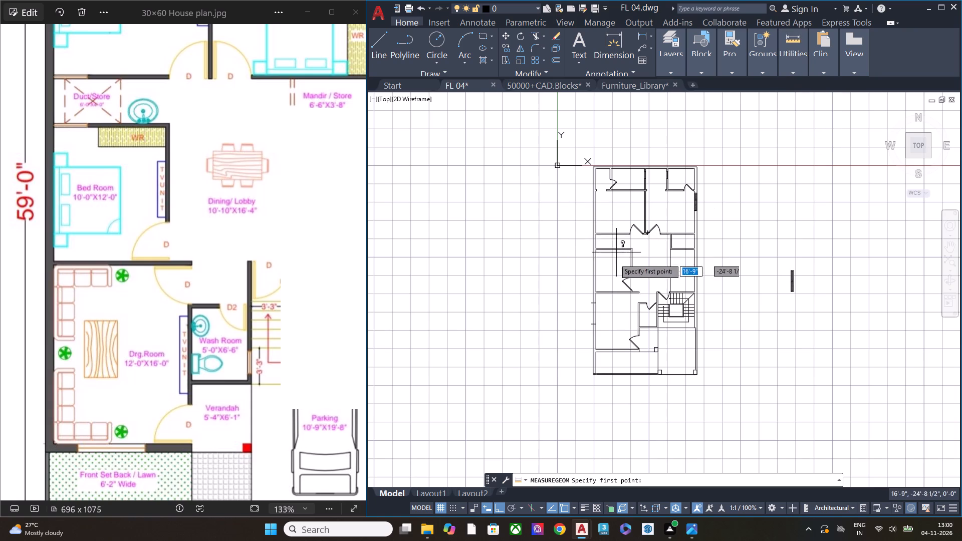
{"action": "scroll", "coordinate": [605, 303], "scroll_direction": "up", "scroll_amount": 3}
{"action": "left_click", "coordinate": [567, 251]}
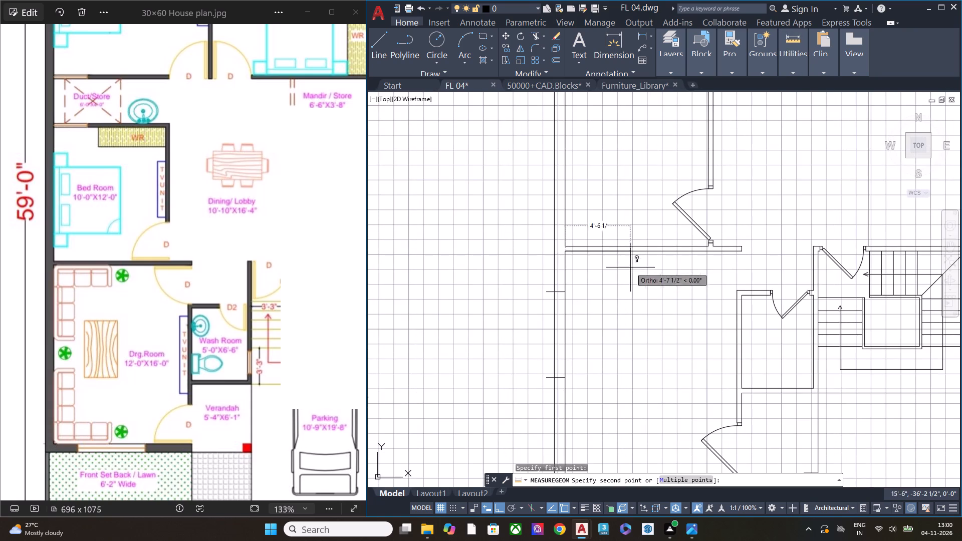
{"action": "scroll", "coordinate": [603, 297], "scroll_direction": "down", "scroll_amount": 1}
{"action": "middle_click_drag", "start_coordinate": [612, 322], "coordinate": [599, 183]}
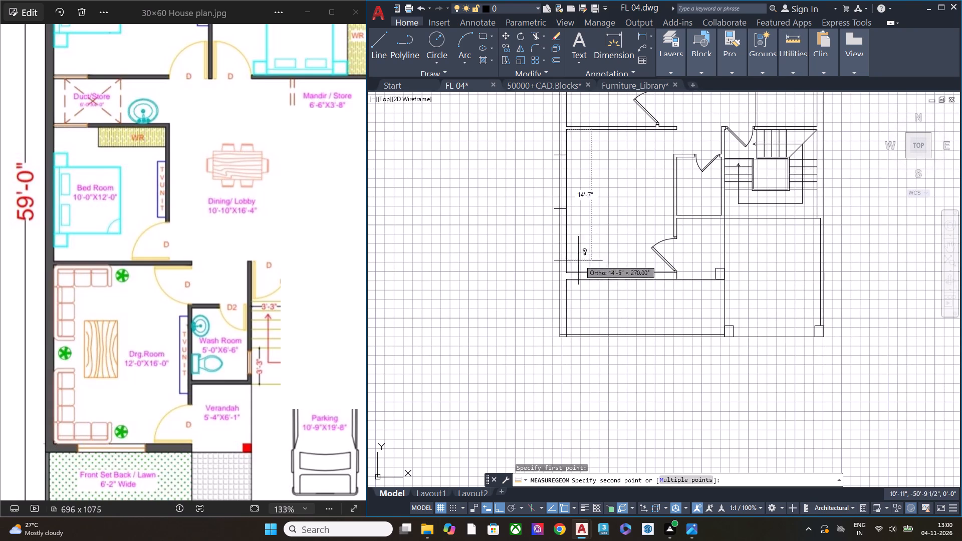
{"action": "scroll", "coordinate": [573, 274], "scroll_direction": "up", "scroll_amount": 1}
{"action": "scroll", "coordinate": [571, 273], "scroll_direction": "down", "scroll_amount": 1}
{"action": "scroll", "coordinate": [571, 273], "scroll_direction": "up", "scroll_amount": 1}
{"action": "key", "text": "Escape"}
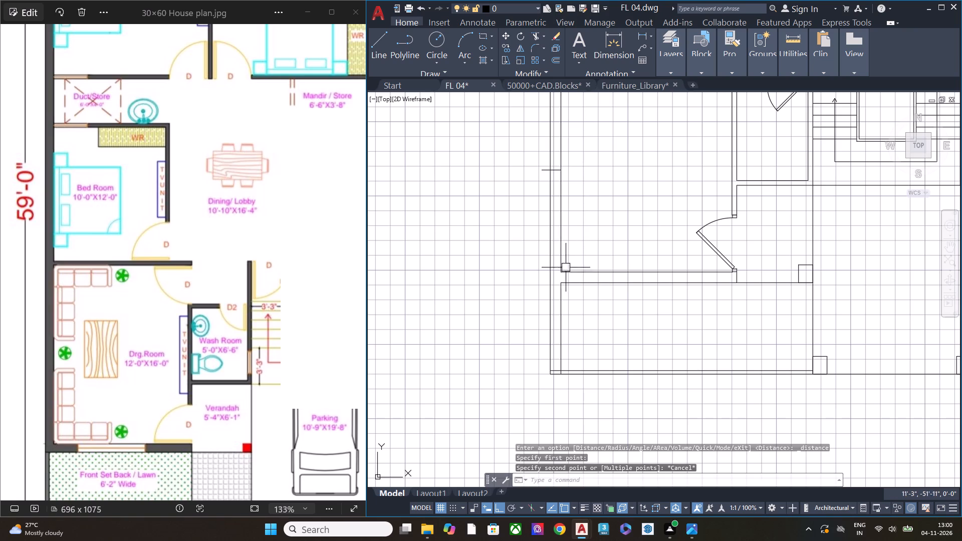
Erase the lower of the two window marking lines on the drawing room's outer side wall.
{"action": "middle_click_drag", "start_coordinate": [591, 190], "coordinate": [603, 317]}
{"action": "scroll", "coordinate": [563, 210], "scroll_direction": "up", "scroll_amount": 2}
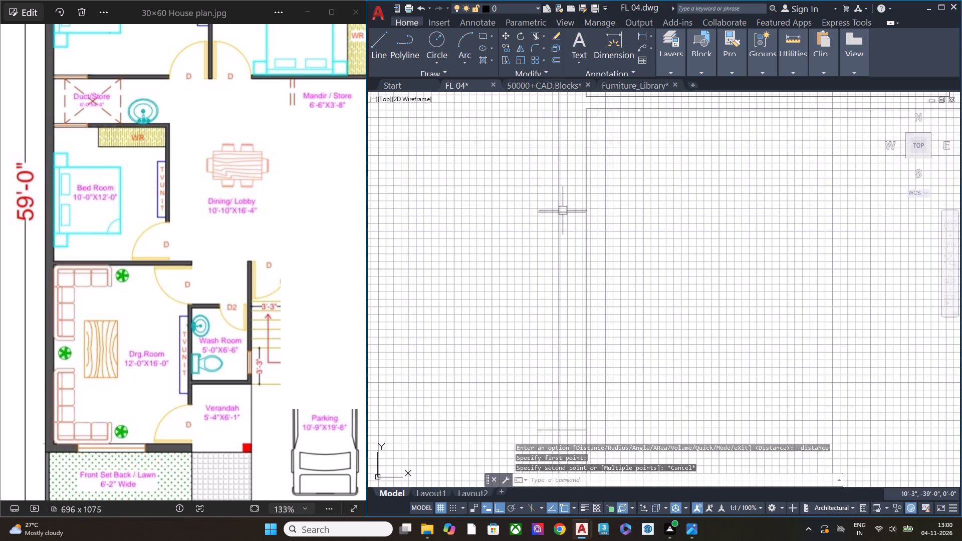
{"action": "scroll", "coordinate": [616, 230], "scroll_direction": "down", "scroll_amount": 2}
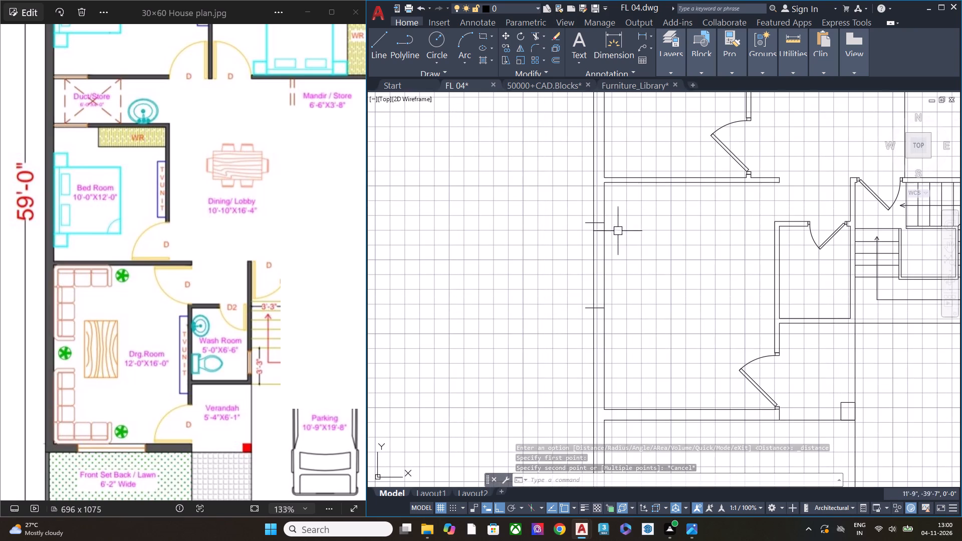
{"action": "left_click", "coordinate": [587, 317]}
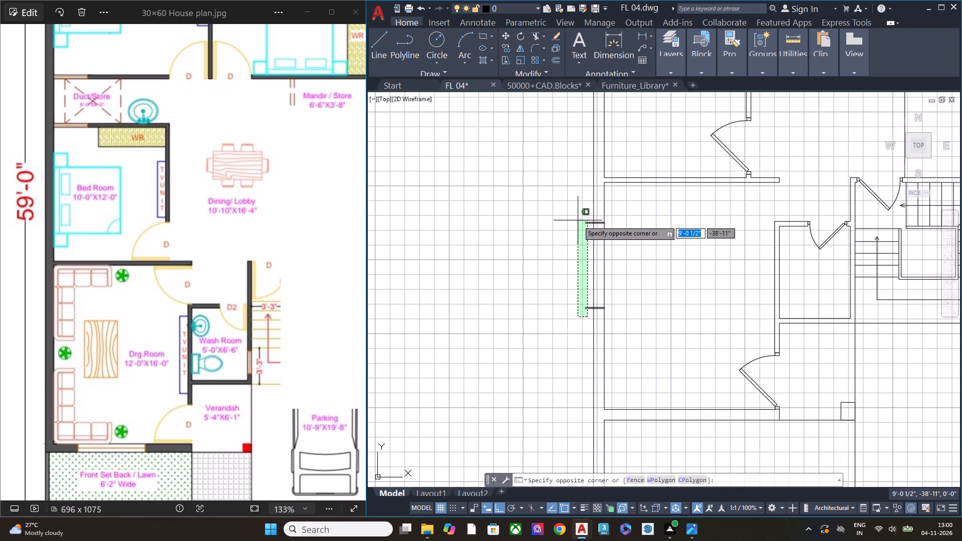
{"action": "left_click", "coordinate": [578, 220]}
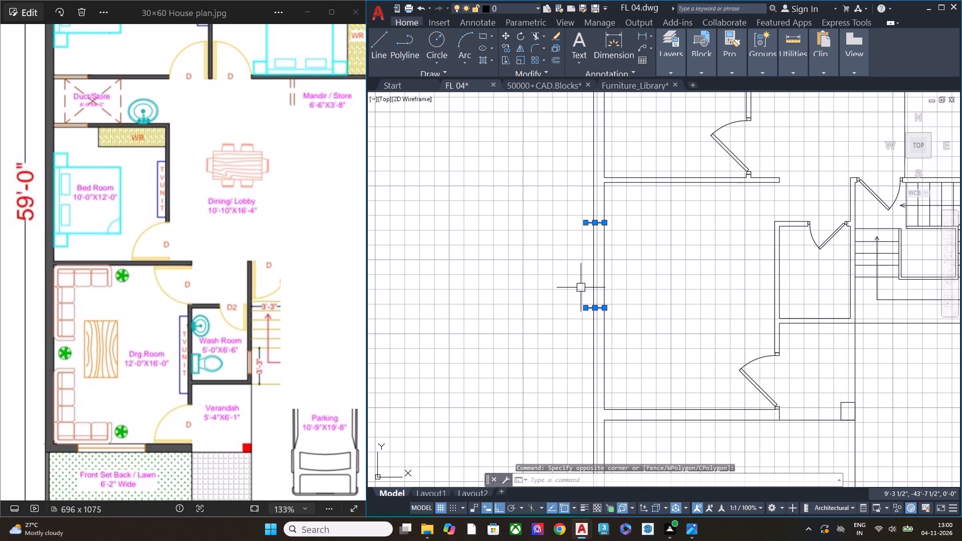
{"action": "key", "text": "Escape"}
{"action": "left_click", "coordinate": [586, 312]}
{"action": "left_click", "coordinate": [585, 306]}
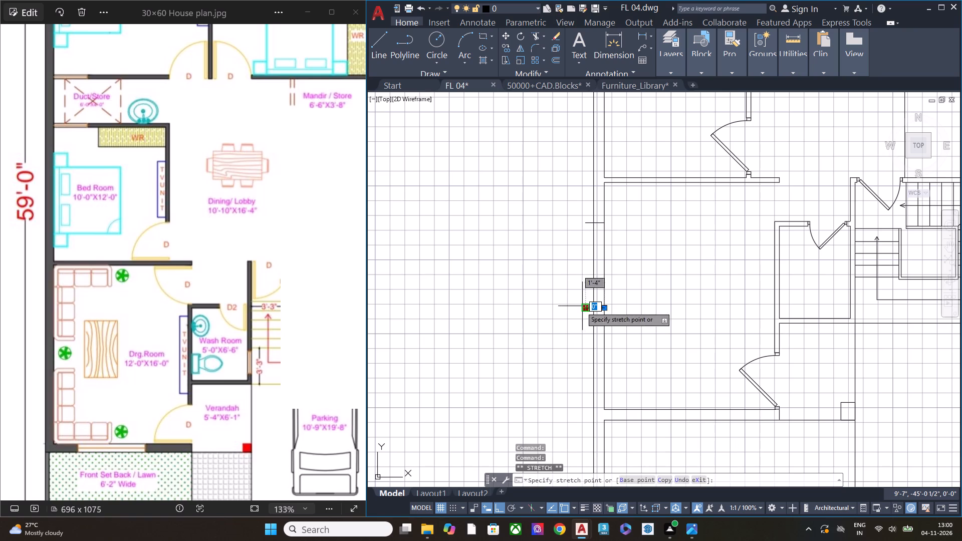
{"action": "key", "text": "Delete"}
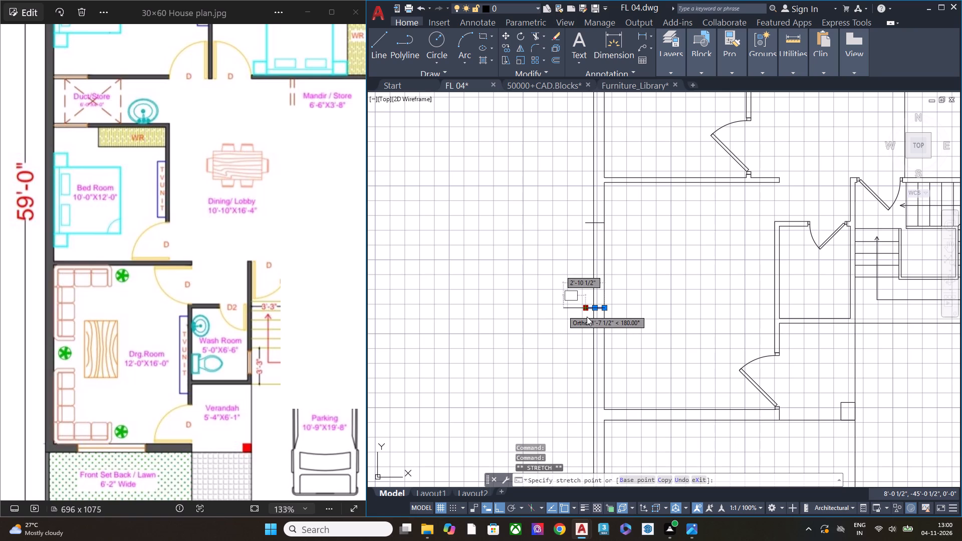
{"action": "key", "text": "Escape"}
{"action": "key", "text": "Escape"}
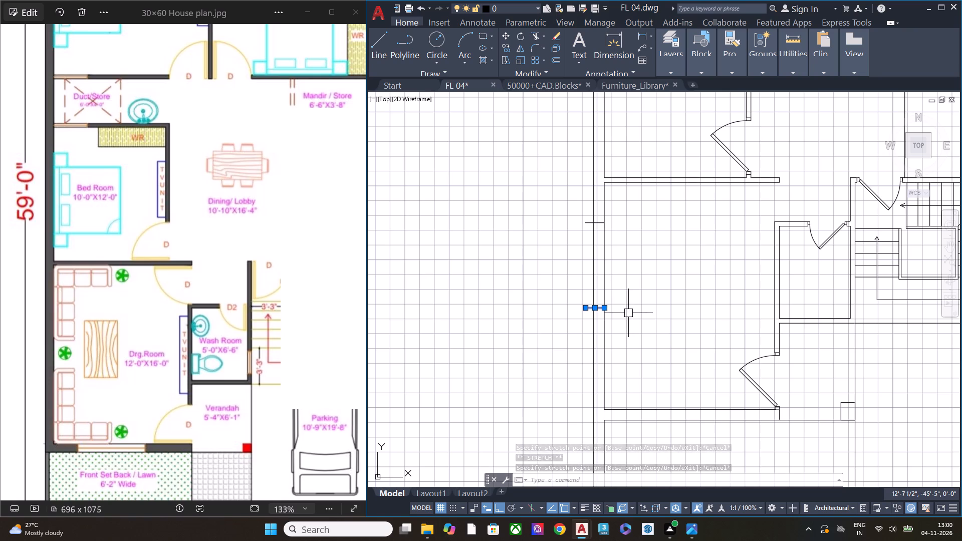
{"action": "key", "text": "Delete"}
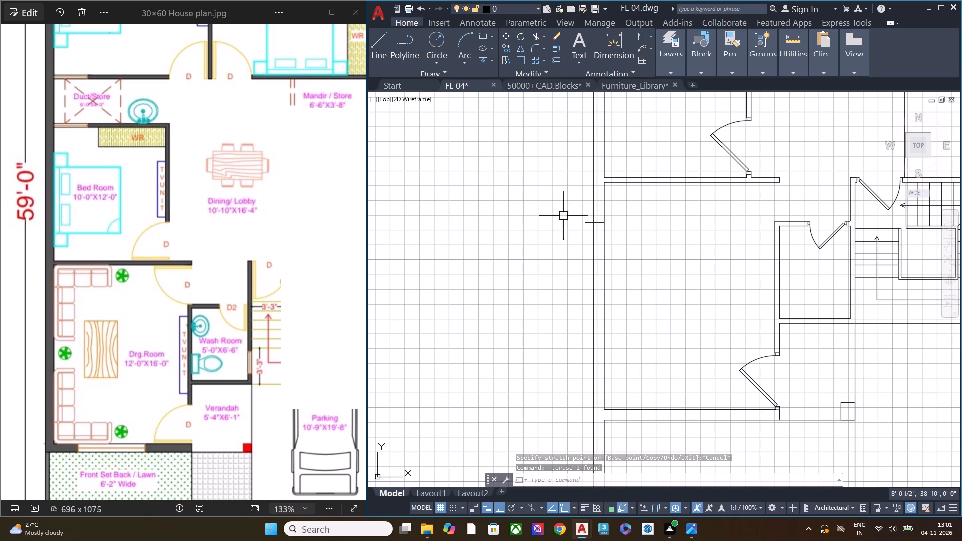
Move the remaining window marking line about 1'-8 1/2" straight up the drawing room's outer side wall.
{"action": "scroll", "coordinate": [599, 198], "scroll_direction": "up", "scroll_amount": 3}
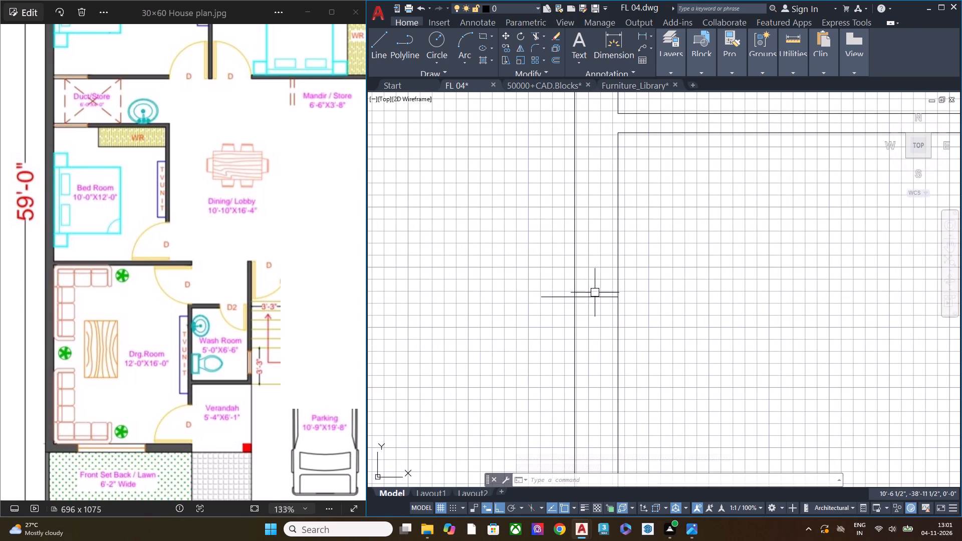
{"action": "left_click", "coordinate": [595, 295]}
{"action": "type", "text": "M"}
{"action": "key", "text": "space"}
{"action": "scroll", "coordinate": [651, 282], "scroll_direction": "down", "scroll_amount": 1}
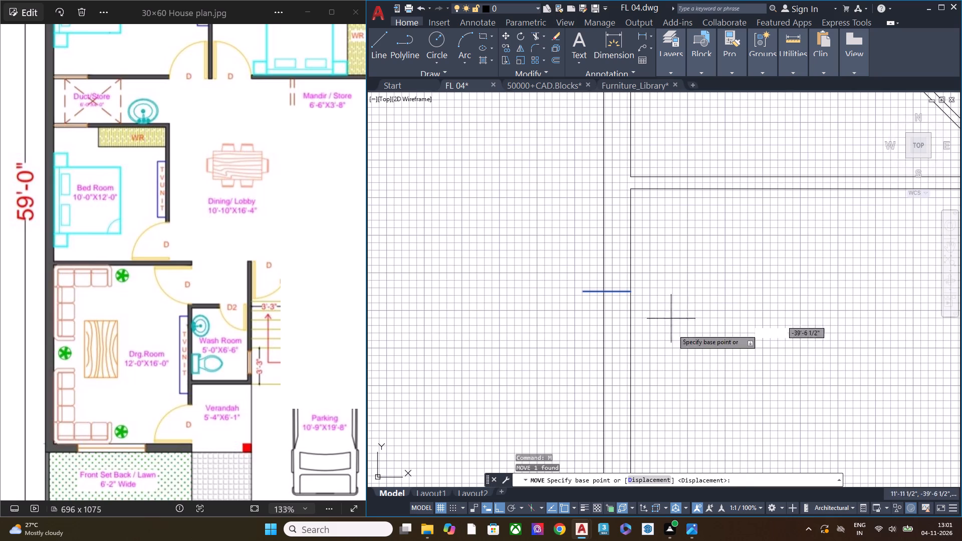
{"action": "left_click", "coordinate": [679, 376]}
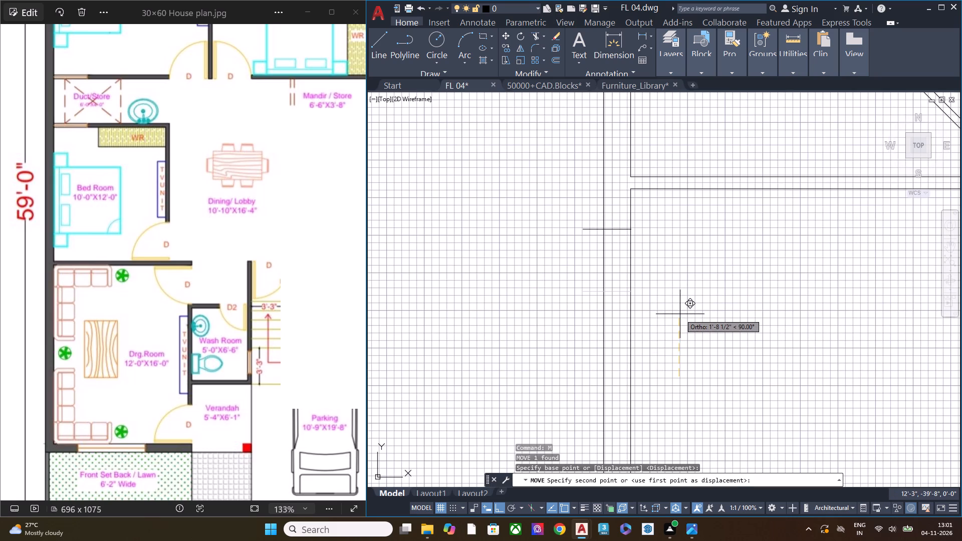
{"action": "left_click", "coordinate": [680, 314]}
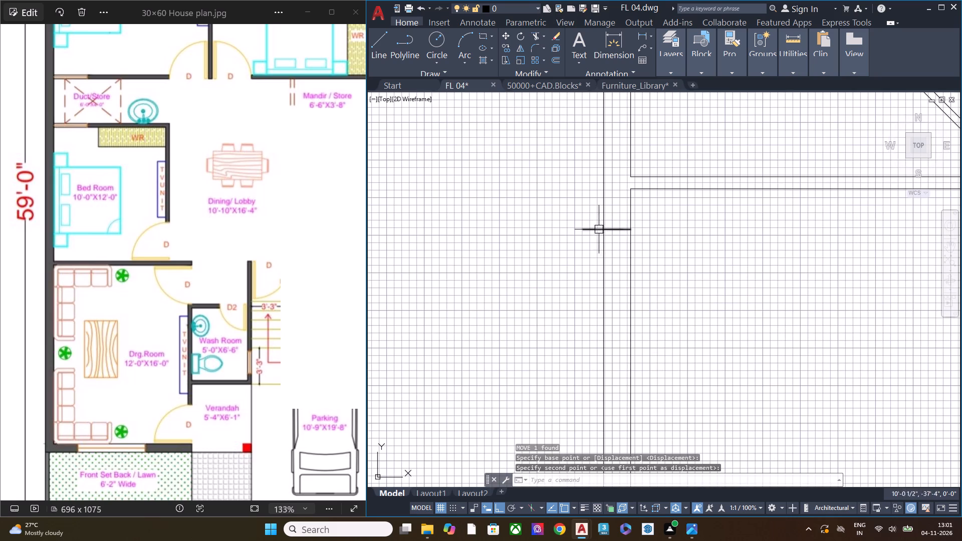
Offset the window marking line 8' down the drawing room's outer side wall.
{"action": "left_click", "coordinate": [590, 230]}
{"action": "key", "text": "o"}
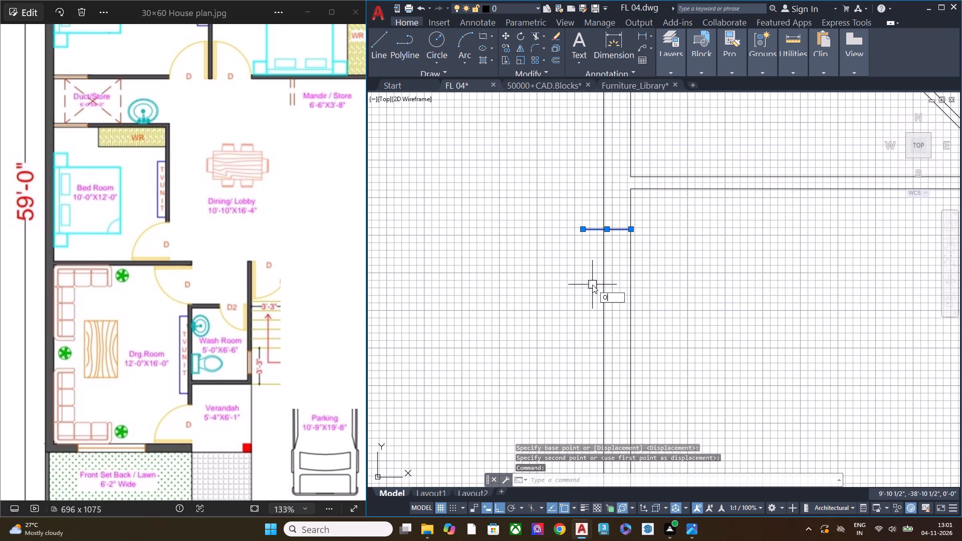
{"action": "type", "text": "FF"}
{"action": "key", "text": "space"}
{"action": "key", "text": "space"}
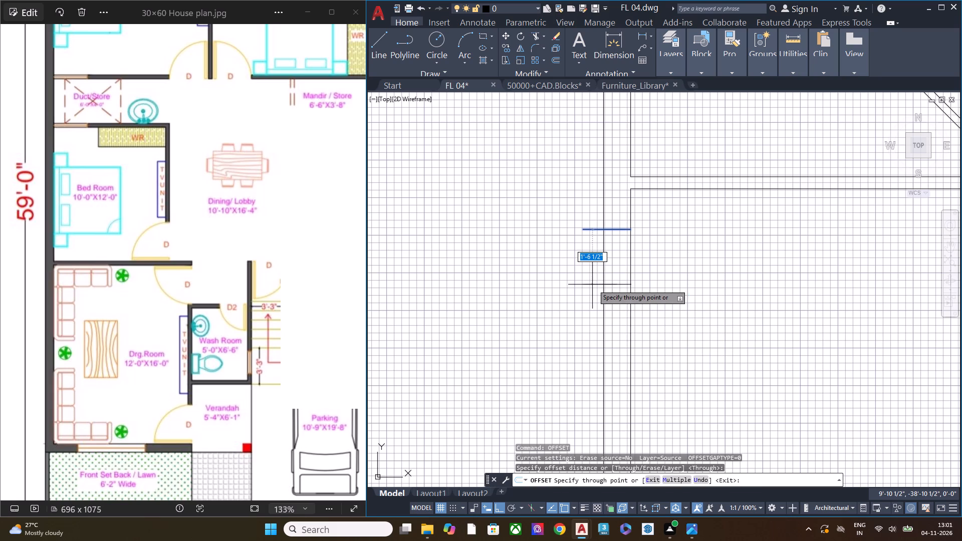
{"action": "type", "text": "8'"}
{"action": "key", "text": "Return"}
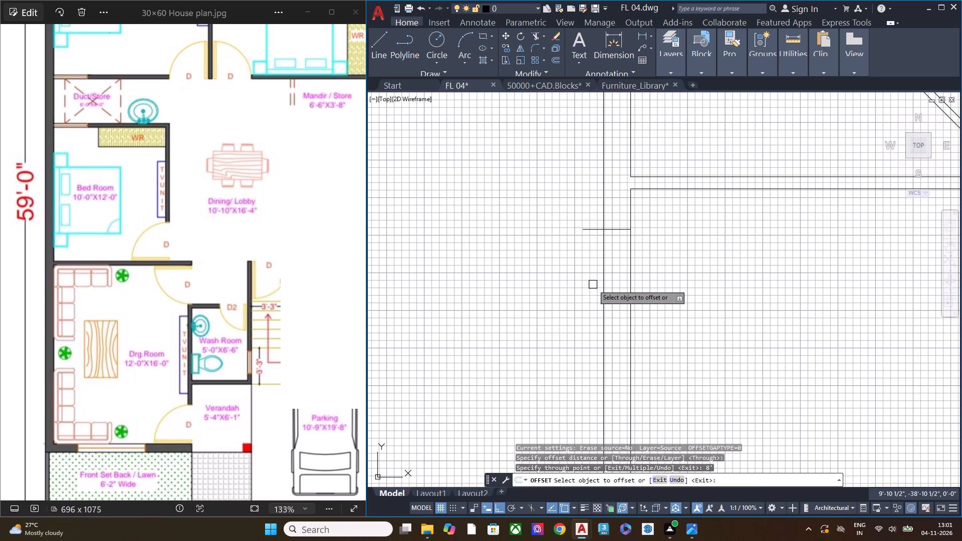
{"action": "scroll", "coordinate": [665, 276], "scroll_direction": "down", "scroll_amount": 1}
{"action": "middle_click_drag", "start_coordinate": [672, 302], "coordinate": [644, 218]}
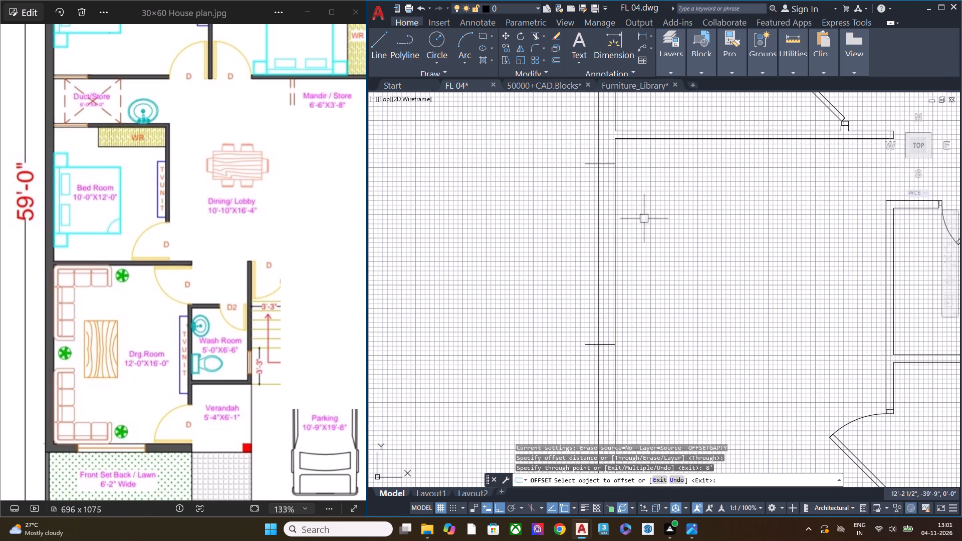
{"action": "key", "text": "Escape"}
Move both window marking lines together about 2'-10" straight down the drawing room's outer side wall.
{"action": "left_click", "coordinate": [586, 164]}
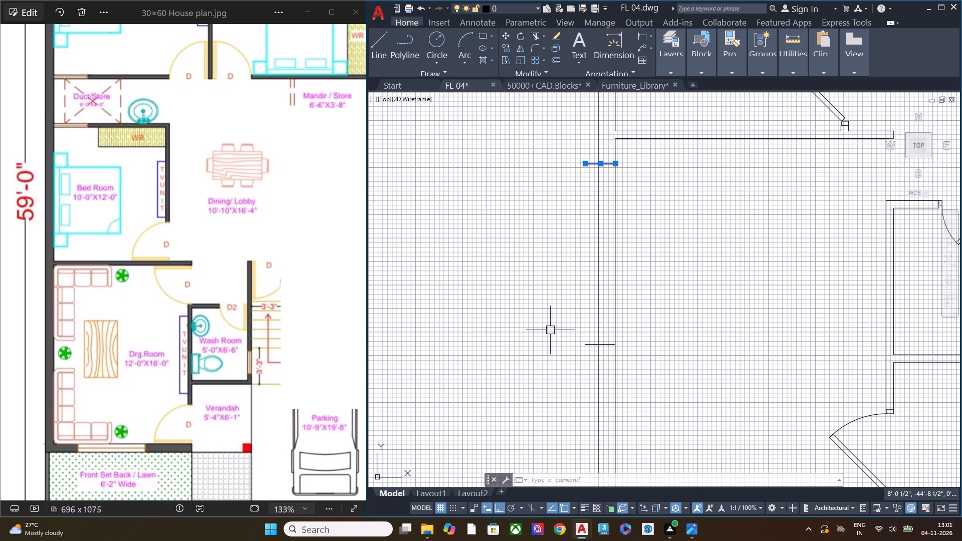
{"action": "left_click", "coordinate": [583, 344]}
{"action": "type", "text": "M"}
{"action": "key", "text": "space"}
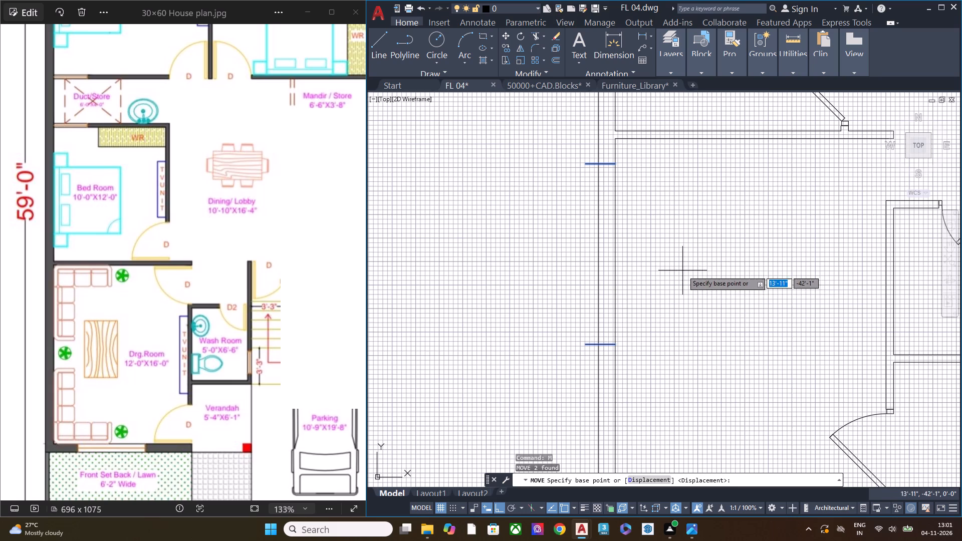
{"action": "scroll", "coordinate": [682, 270], "scroll_direction": "down", "scroll_amount": 2}
{"action": "left_click", "coordinate": [707, 260]}
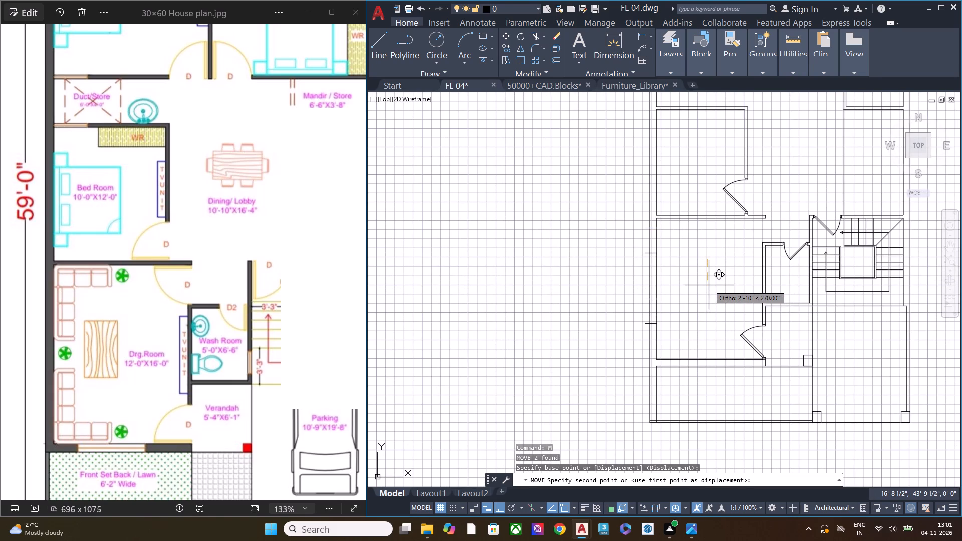
{"action": "left_click", "coordinate": [709, 285]}
{"action": "key", "text": "Escape"}
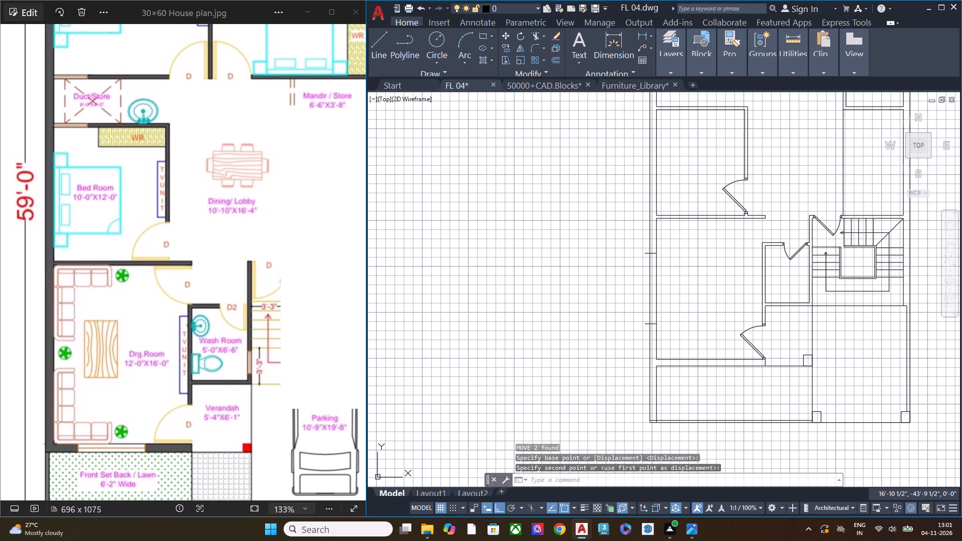
Trim off the parts of both window marking lines that project beyond the outer face of the side wall.
{"action": "type", "text": "TR"}
{"action": "key", "text": "space"}
{"action": "scroll", "coordinate": [643, 252], "scroll_direction": "up", "scroll_amount": 1}
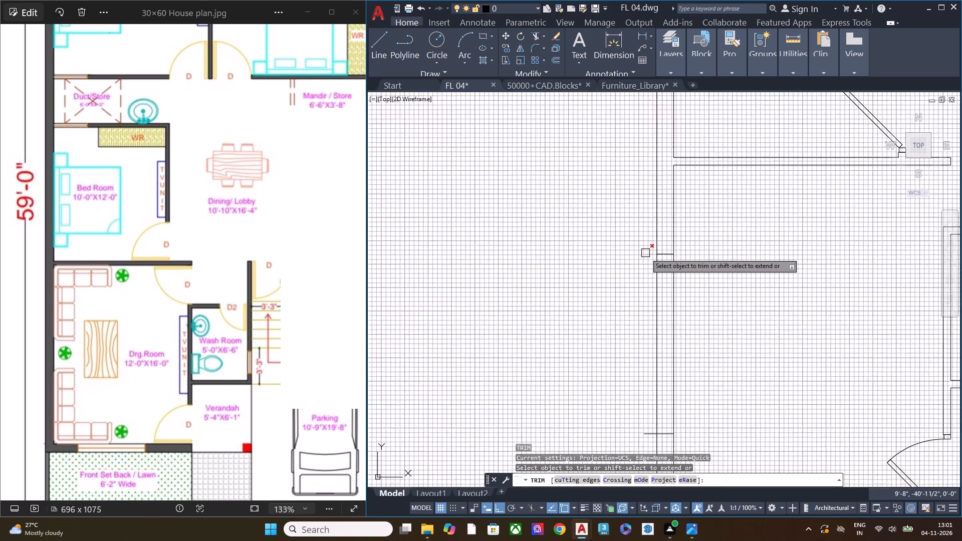
{"action": "scroll", "coordinate": [645, 253], "scroll_direction": "up", "scroll_amount": 2}
{"action": "left_click", "coordinate": [646, 253]}
{"action": "scroll", "coordinate": [627, 264], "scroll_direction": "down", "scroll_amount": 2}
{"action": "left_click", "coordinate": [637, 375]}
{"action": "key", "text": "Escape"}
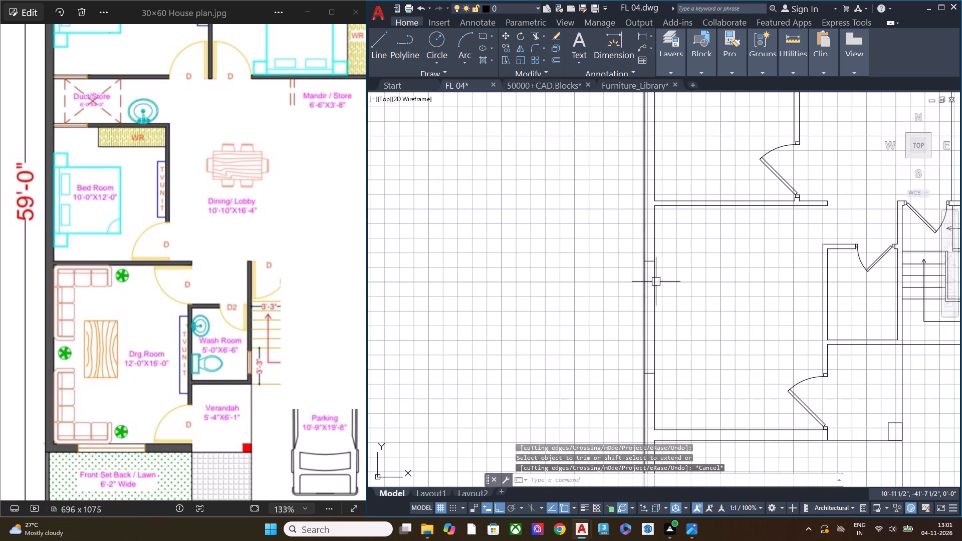
{"action": "key", "text": "Escape"}
Copy the W-8' window block from the Furniture_Library drawing and paste it into FL 04 beside the drawing room's outer side wall.
{"action": "scroll", "coordinate": [642, 280], "scroll_direction": "down", "scroll_amount": 3}
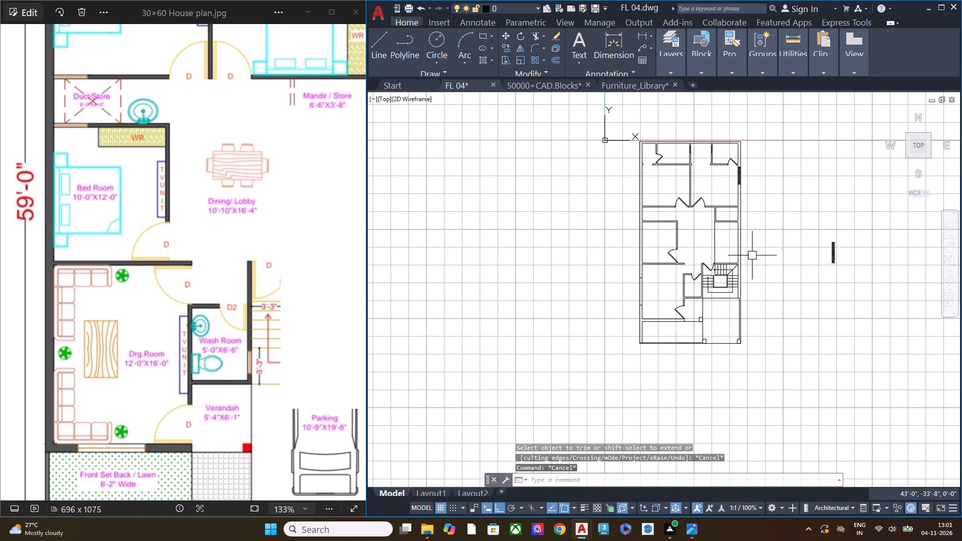
{"action": "left_click", "coordinate": [620, 84]}
{"action": "scroll", "coordinate": [611, 292], "scroll_direction": "down", "scroll_amount": 8}
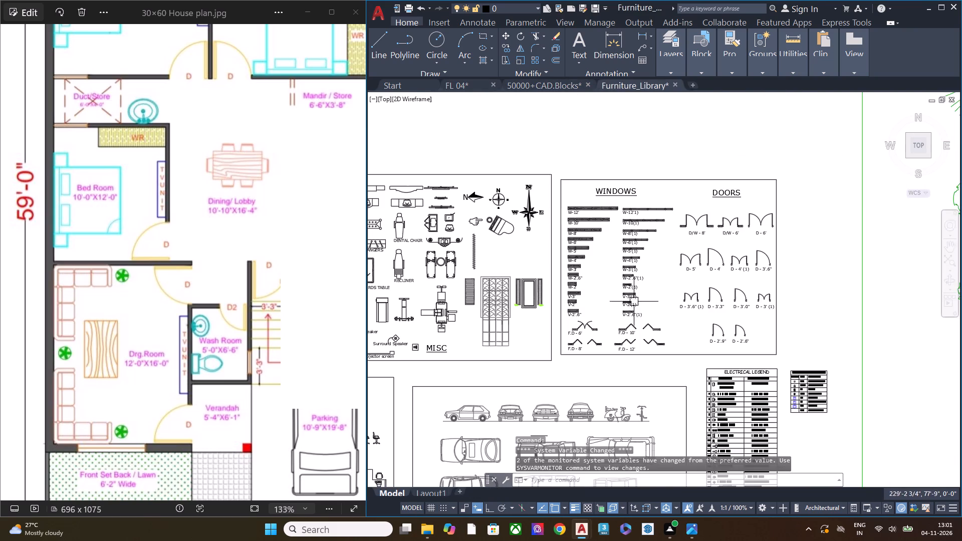
{"action": "middle_click_drag", "start_coordinate": [564, 293], "coordinate": [581, 338]}
{"action": "scroll", "coordinate": [627, 254], "scroll_direction": "up", "scroll_amount": 5}
{"action": "scroll", "coordinate": [538, 266], "scroll_direction": "down", "scroll_amount": 1}
{"action": "middle_click_drag", "start_coordinate": [522, 296], "coordinate": [641, 238]}
{"action": "left_click_drag", "start_coordinate": [672, 310], "coordinate": [667, 306]}
{"action": "left_click", "coordinate": [645, 268]}
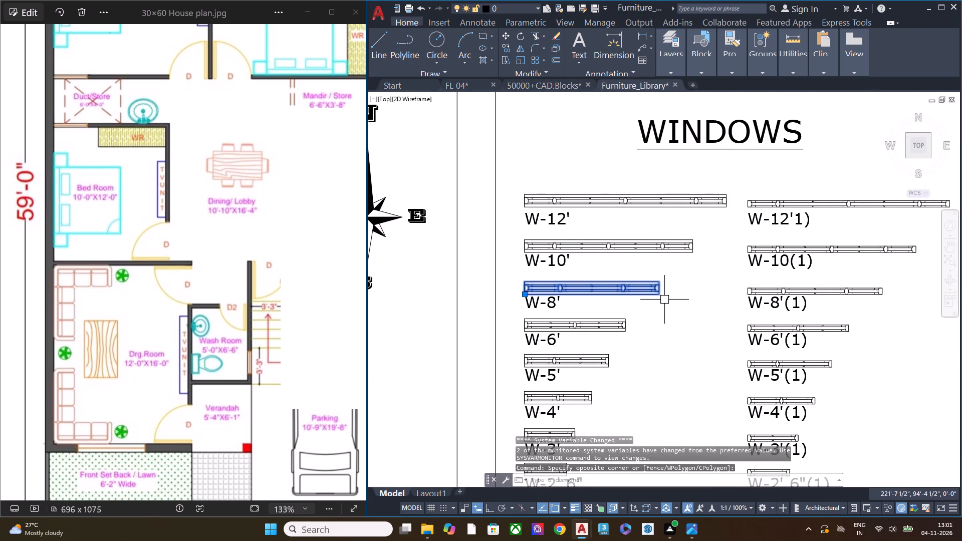
{"action": "key", "text": "ctrl+c"}
{"action": "left_click", "coordinate": [464, 86]}
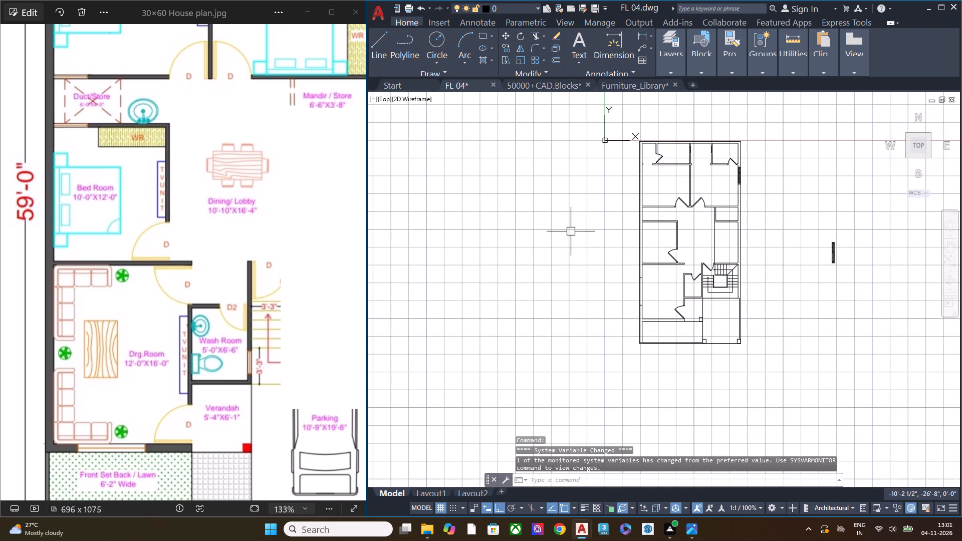
{"action": "key", "text": "ctrl+v"}
{"action": "scroll", "coordinate": [579, 265], "scroll_direction": "up", "scroll_amount": 2}
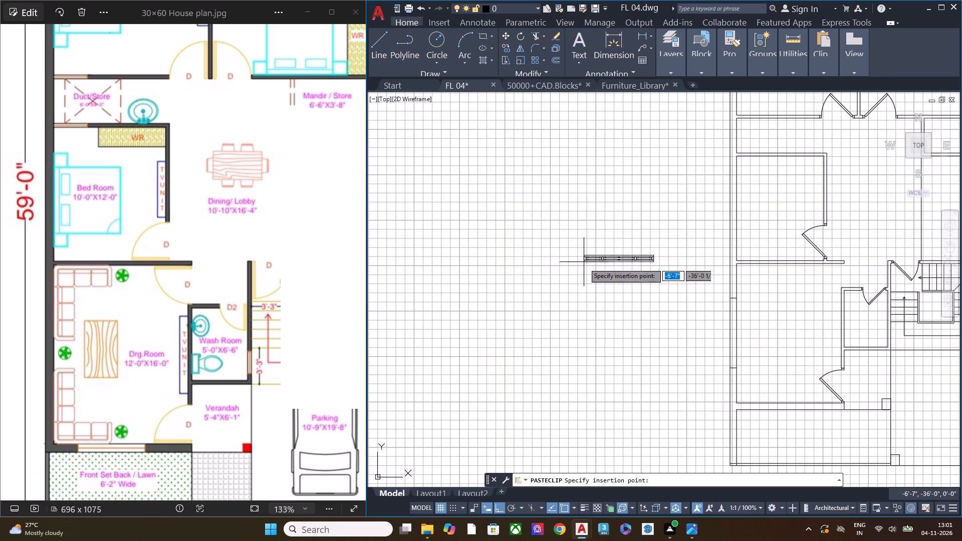
{"action": "left_click", "coordinate": [619, 353]}
Rotate the pasted W-8' window block 90° clockwise so that it runs parallel to the side wall.
{"action": "left_click_drag", "start_coordinate": [634, 375], "coordinate": [631, 363]}
{"action": "left_click", "coordinate": [593, 286]}
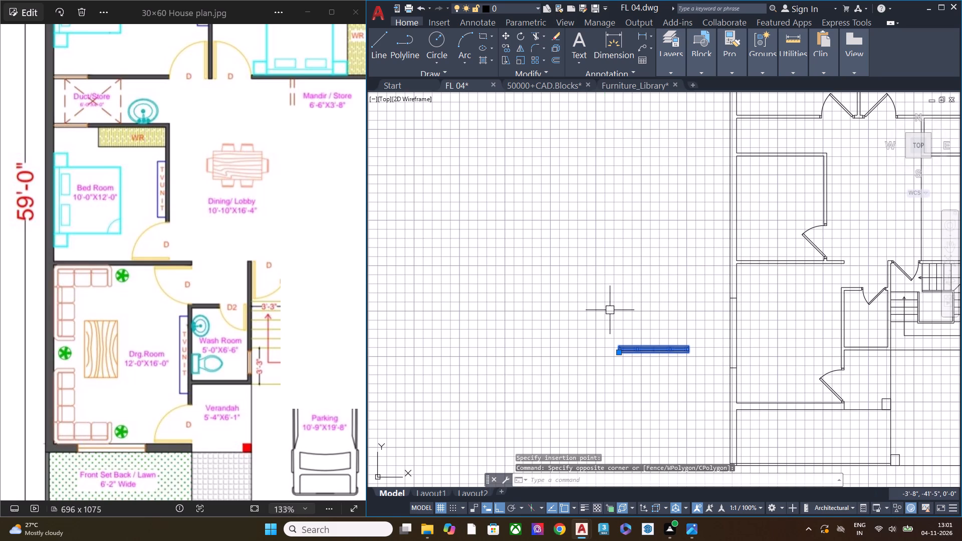
{"action": "key", "text": "r"}
{"action": "left_click", "coordinate": [652, 342]}
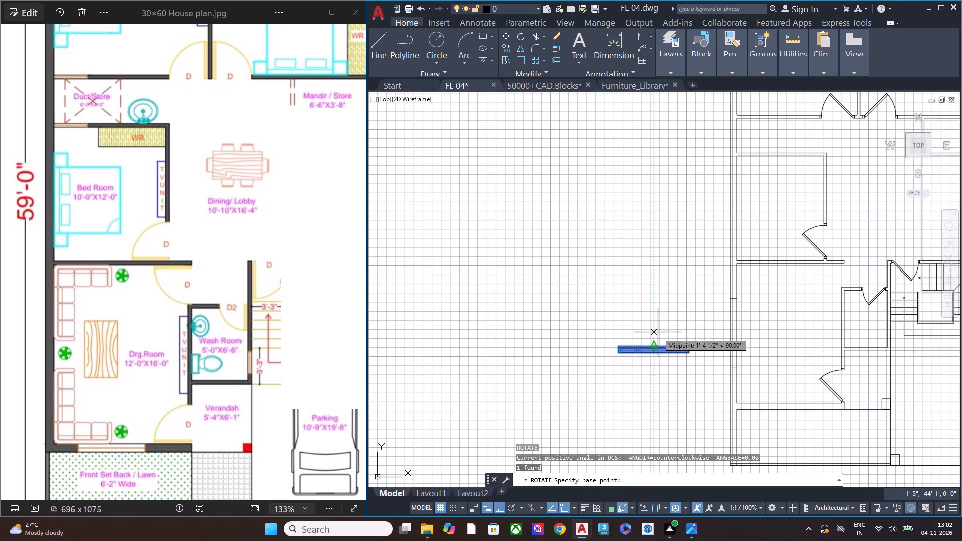
{"action": "left_click", "coordinate": [689, 356]}
{"action": "left_click", "coordinate": [684, 388]}
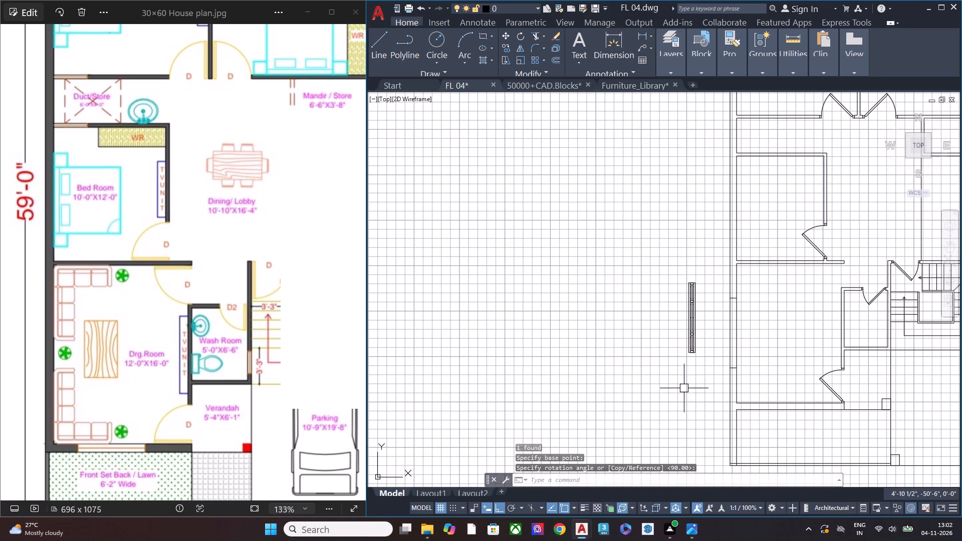
Move the W-8' window block by its upper inner corner into the marked opening in the drawing room's side wall.
{"action": "scroll", "coordinate": [682, 329], "scroll_direction": "up", "scroll_amount": 3}
{"action": "middle_click_drag", "start_coordinate": [676, 329], "coordinate": [634, 331]}
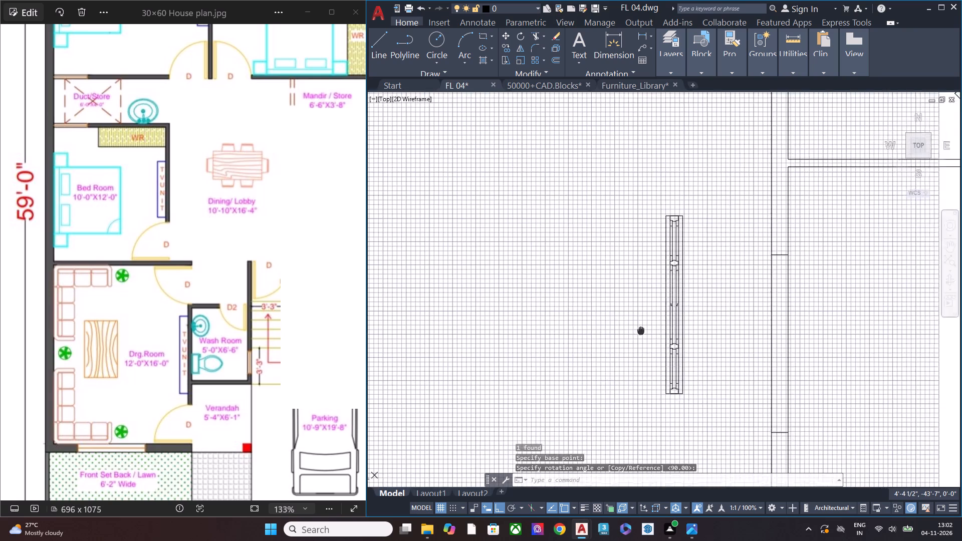
{"action": "middle_click_drag", "start_coordinate": [634, 331], "coordinate": [511, 311]}
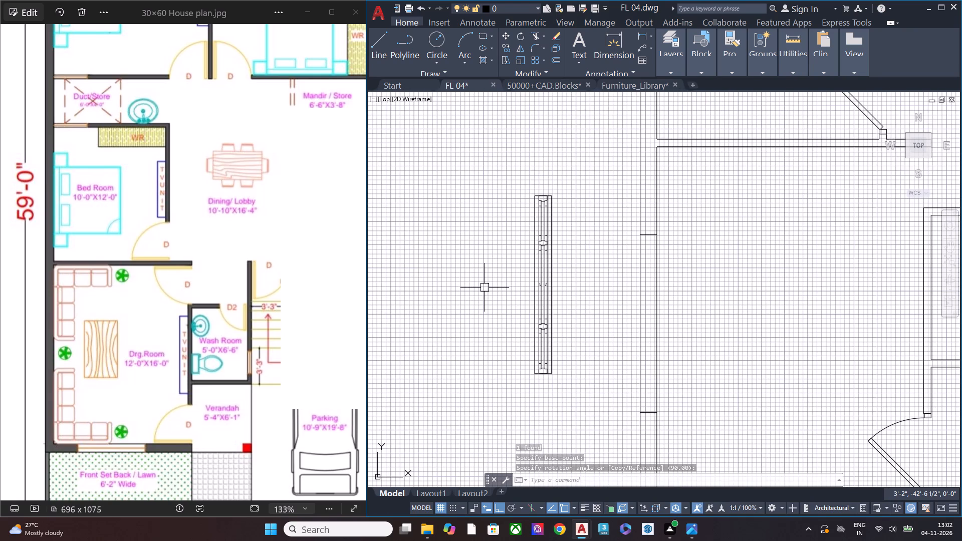
{"action": "left_click", "coordinate": [571, 279]}
{"action": "left_click", "coordinate": [528, 234]}
{"action": "type", "text": "M"}
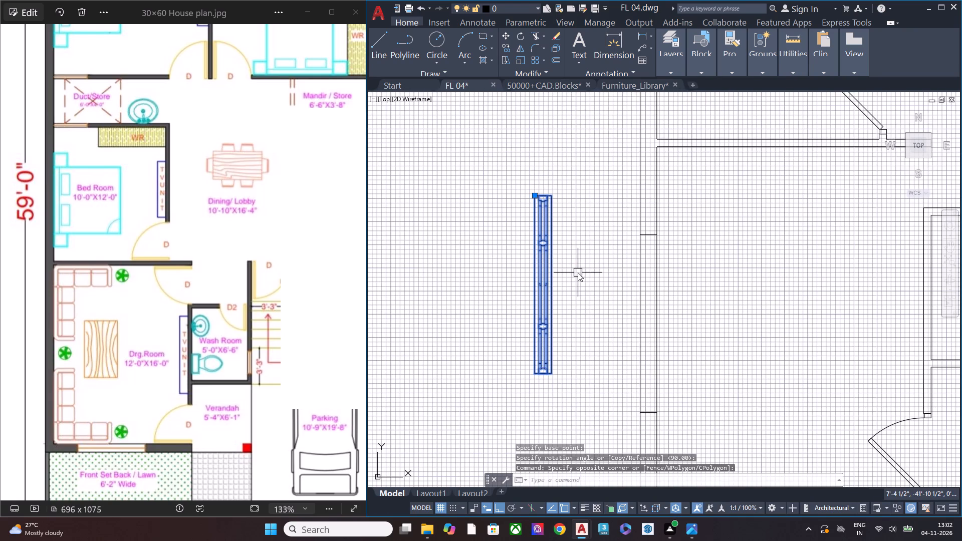
{"action": "key", "text": "space"}
{"action": "left_click", "coordinate": [551, 197]}
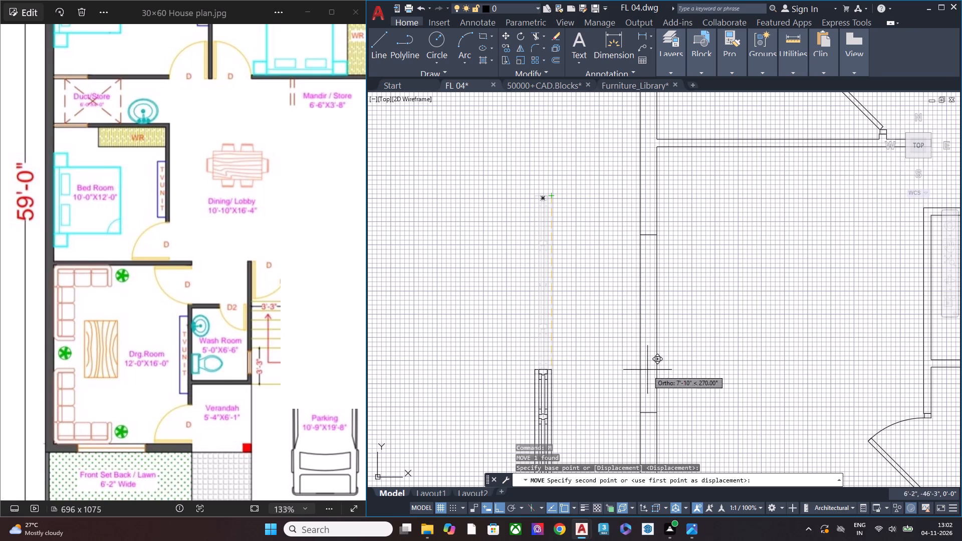
{"action": "left_click", "coordinate": [654, 237]}
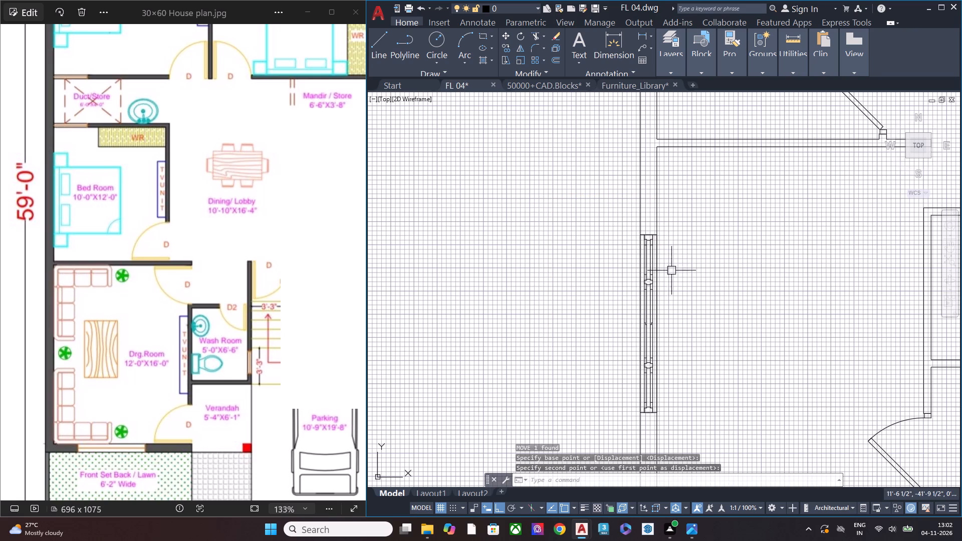
Examine the drawing room's front wall and lawn area against the reference plan for the next window location.
{"action": "key", "text": "Escape"}
{"action": "middle_click_drag", "start_coordinate": [663, 296], "coordinate": [578, 240]}
{"action": "scroll", "coordinate": [572, 243], "scroll_direction": "down", "scroll_amount": 1}
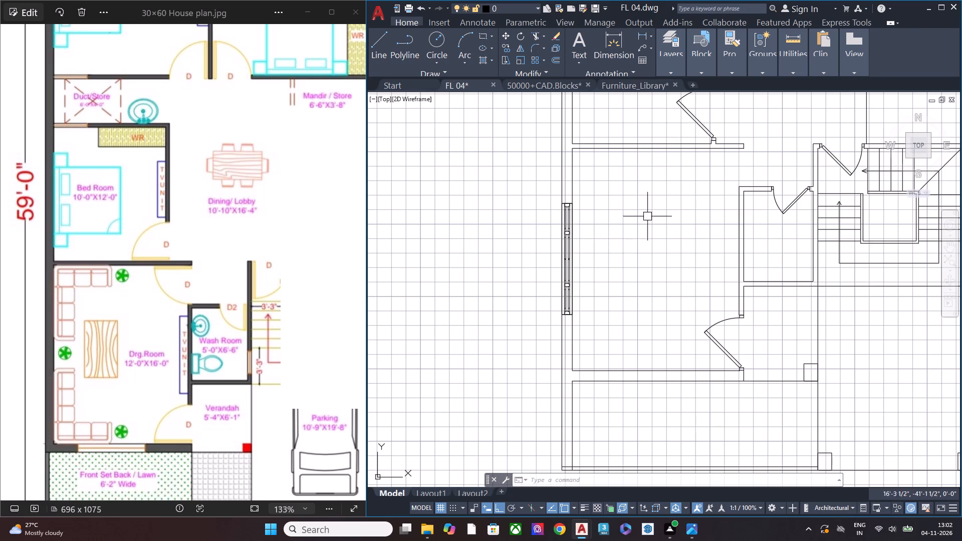
{"action": "key", "text": "Escape"}
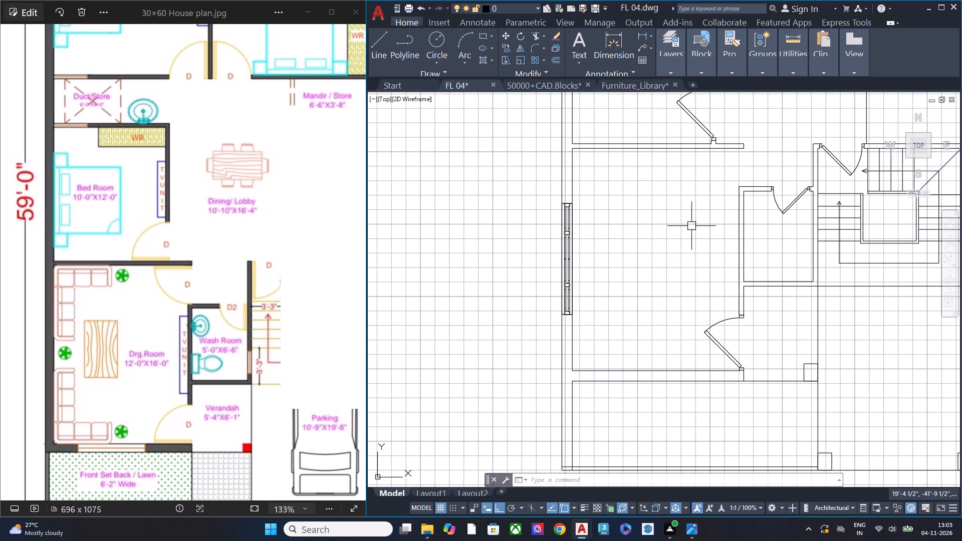
{"action": "scroll", "coordinate": [261, 262], "scroll_direction": "down", "scroll_amount": 2}
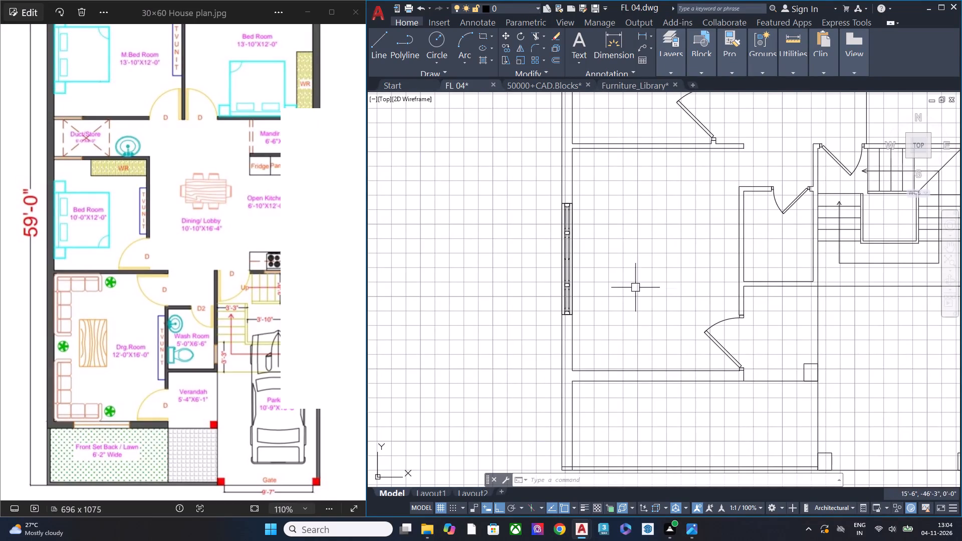
{"action": "key", "text": "Escape"}
{"action": "scroll", "coordinate": [619, 260], "scroll_direction": "down", "scroll_amount": 1}
{"action": "middle_click_drag", "start_coordinate": [695, 349], "coordinate": [640, 287]}
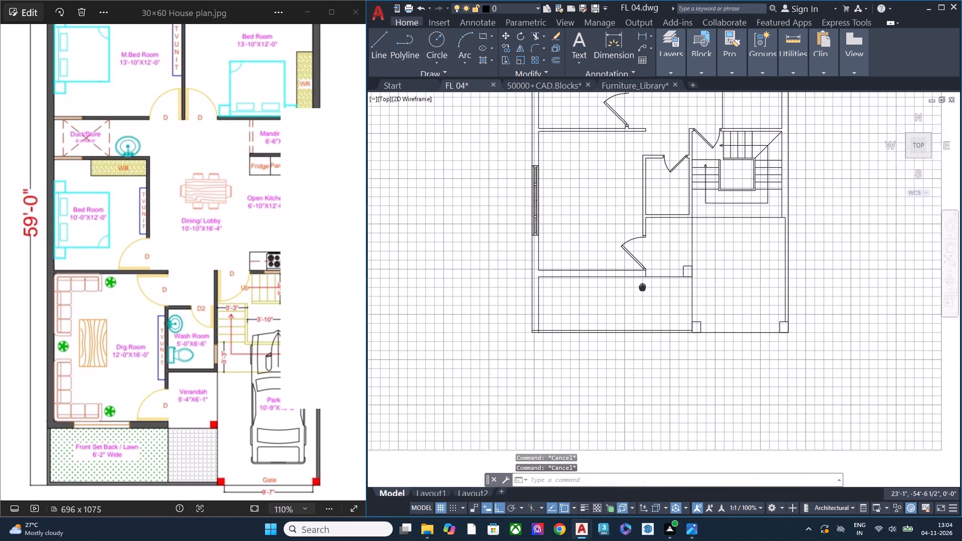
{"action": "middle_click_drag", "start_coordinate": [640, 287], "coordinate": [639, 285]}
{"action": "scroll", "coordinate": [592, 263], "scroll_direction": "up", "scroll_amount": 2}
{"action": "middle_click_drag", "start_coordinate": [568, 306], "coordinate": [582, 357]}
{"action": "scroll", "coordinate": [516, 283], "scroll_direction": "down", "scroll_amount": 2}
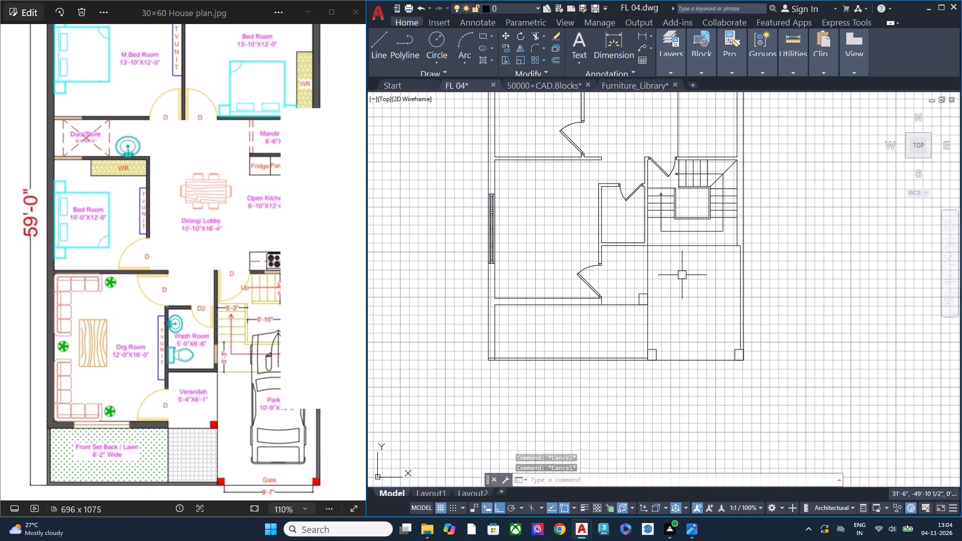
Rotate the spare vertical window block outside the plan so that it lies horizontally, parallel to the drawing room's front wall.
{"action": "middle_click_drag", "start_coordinate": [689, 303], "coordinate": [540, 452]}
{"action": "scroll", "coordinate": [533, 453], "scroll_direction": "down", "scroll_amount": 1}
{"action": "left_click_drag", "start_coordinate": [755, 383], "coordinate": [730, 357]}
{"action": "left_click", "coordinate": [681, 283]}
{"action": "key", "text": "r"}
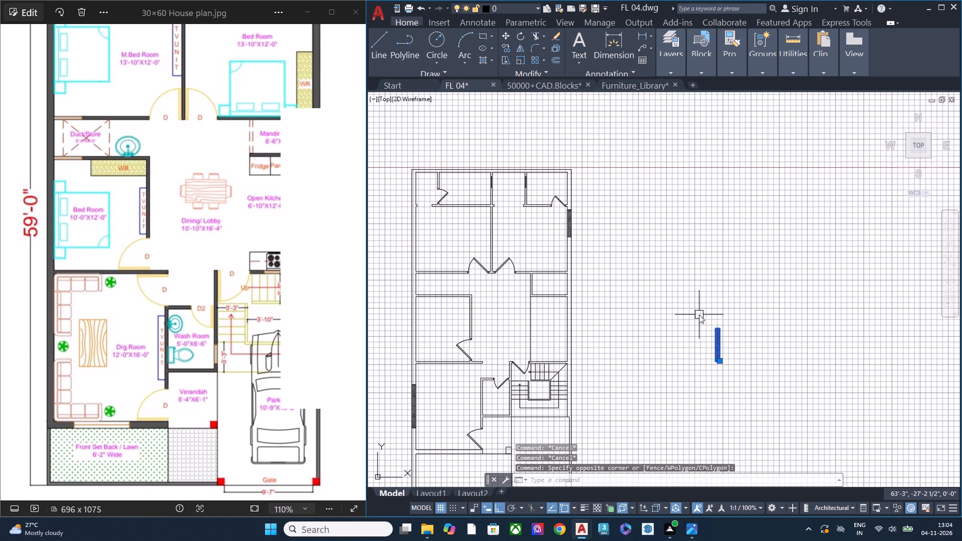
{"action": "left_click", "coordinate": [741, 349]}
{"action": "left_click", "coordinate": [787, 336]}
{"action": "left_click", "coordinate": [813, 392]}
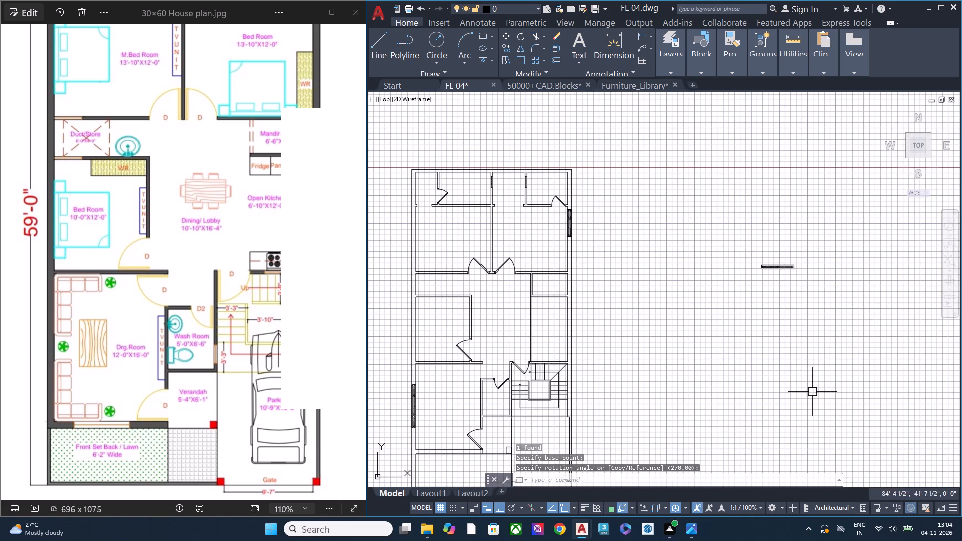
Move the horizontal window block by its upper end corner to the front boundary of the lawn, close to the drawing room.
{"action": "left_click", "coordinate": [809, 291]}
{"action": "left_click", "coordinate": [690, 209]}
{"action": "key", "text": "m"}
{"action": "key", "text": "space"}
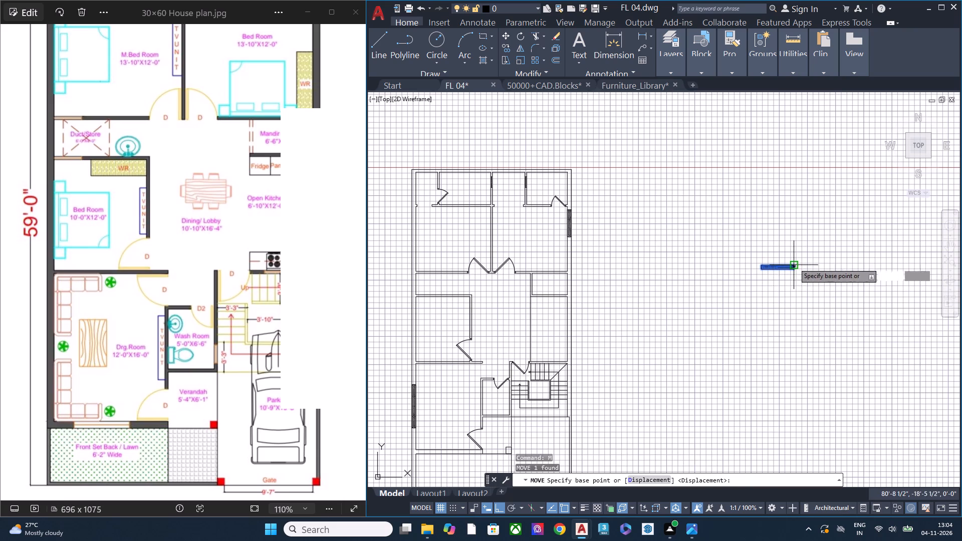
{"action": "left_click", "coordinate": [794, 262]}
{"action": "scroll", "coordinate": [699, 332], "scroll_direction": "down", "scroll_amount": 3}
{"action": "scroll", "coordinate": [708, 330], "scroll_direction": "up", "scroll_amount": 2}
{"action": "scroll", "coordinate": [545, 392], "scroll_direction": "up", "scroll_amount": 1}
{"action": "middle_click_drag", "start_coordinate": [540, 404], "coordinate": [620, 311]}
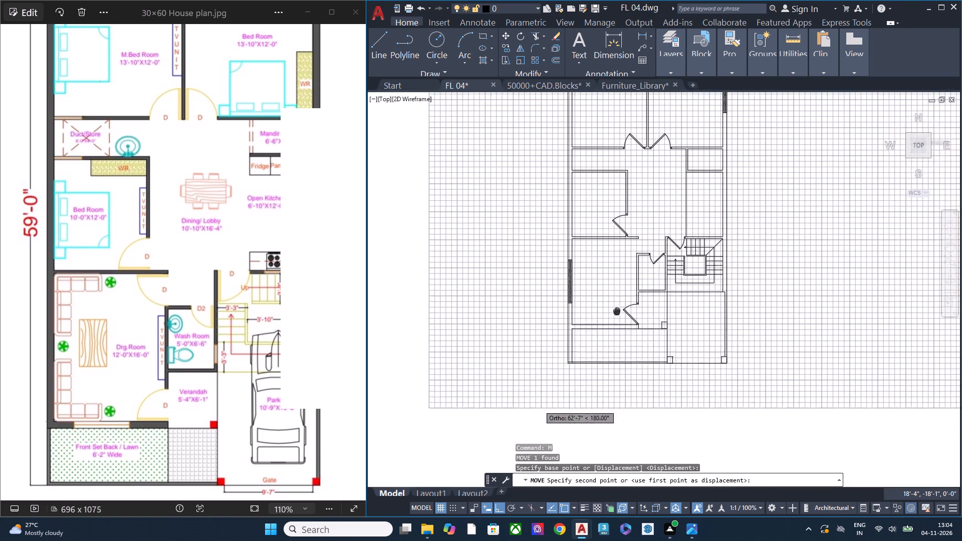
{"action": "middle_click_drag", "start_coordinate": [620, 311], "coordinate": [621, 311]}
{"action": "left_click", "coordinate": [621, 356]}
{"action": "key", "text": "Escape"}
Draw a short vertical marking line across the drawing room's front wall, near the side-wall corner, for the window opening.
{"action": "scroll", "coordinate": [626, 327], "scroll_direction": "up", "scroll_amount": 4}
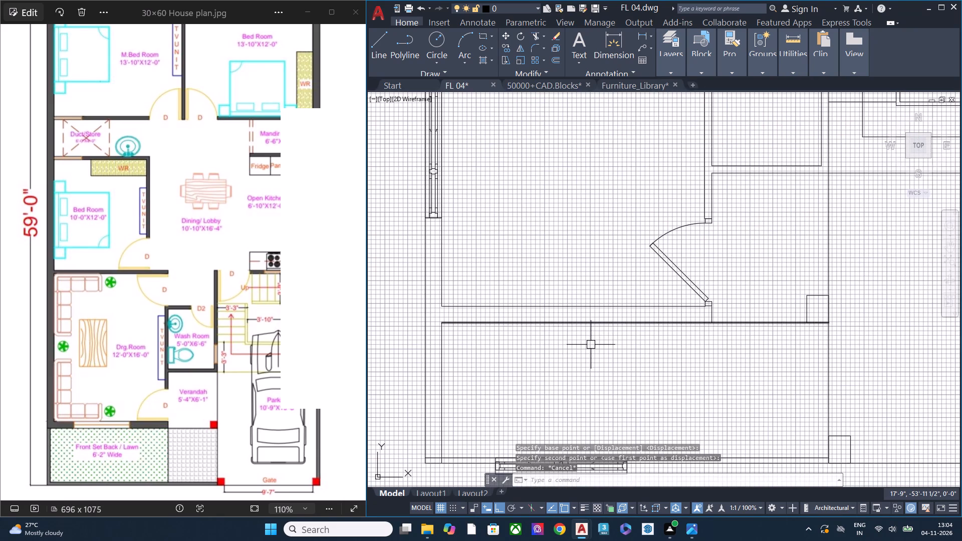
{"action": "type", "text": "L"}
{"action": "key", "text": "space"}
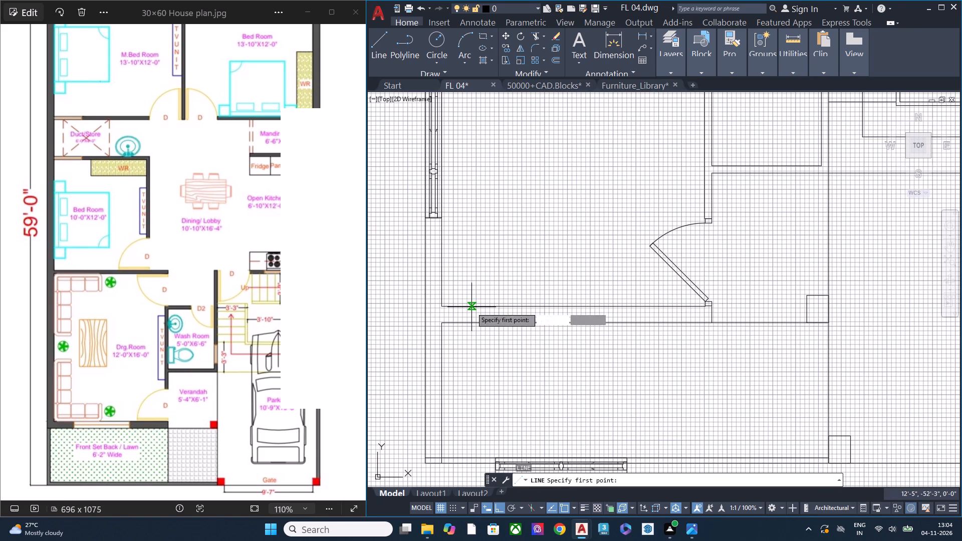
{"action": "left_click", "coordinate": [484, 296]}
{"action": "left_click", "coordinate": [486, 335]}
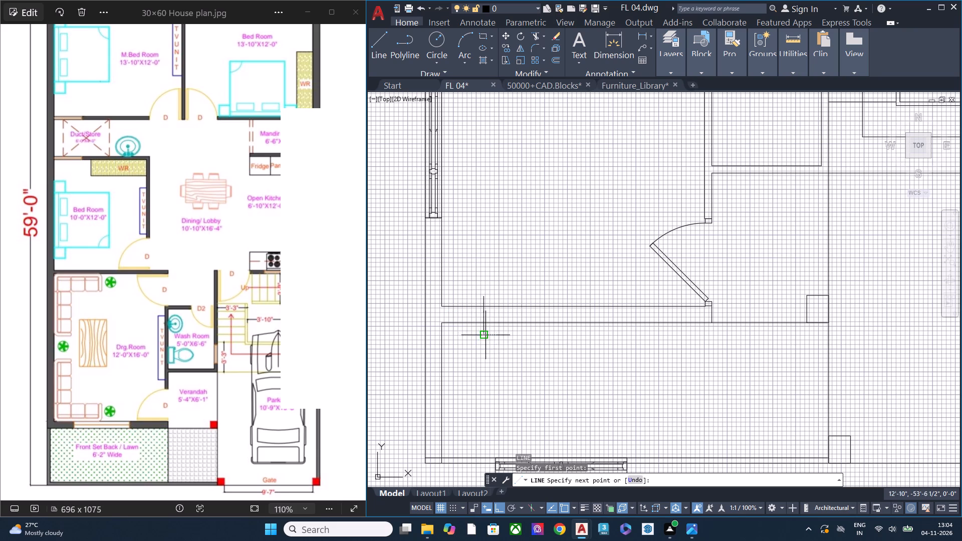
{"action": "key", "text": "Escape"}
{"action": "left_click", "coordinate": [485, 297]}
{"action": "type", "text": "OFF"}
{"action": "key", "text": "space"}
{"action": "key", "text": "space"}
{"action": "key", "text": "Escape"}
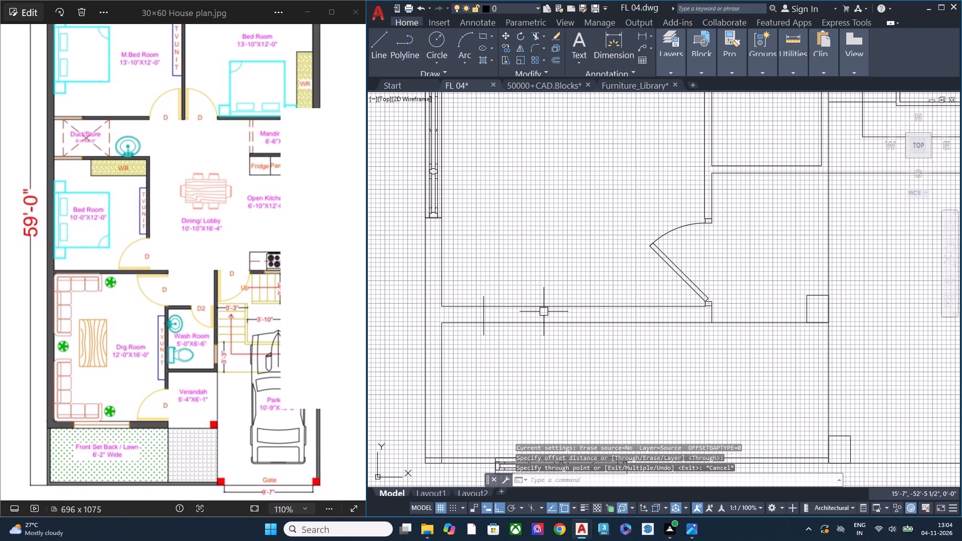
Offset the vertical marking line 5' along the front wall towards the drawing room door to mark the window opening's other side.
{"action": "left_click", "coordinate": [482, 301]}
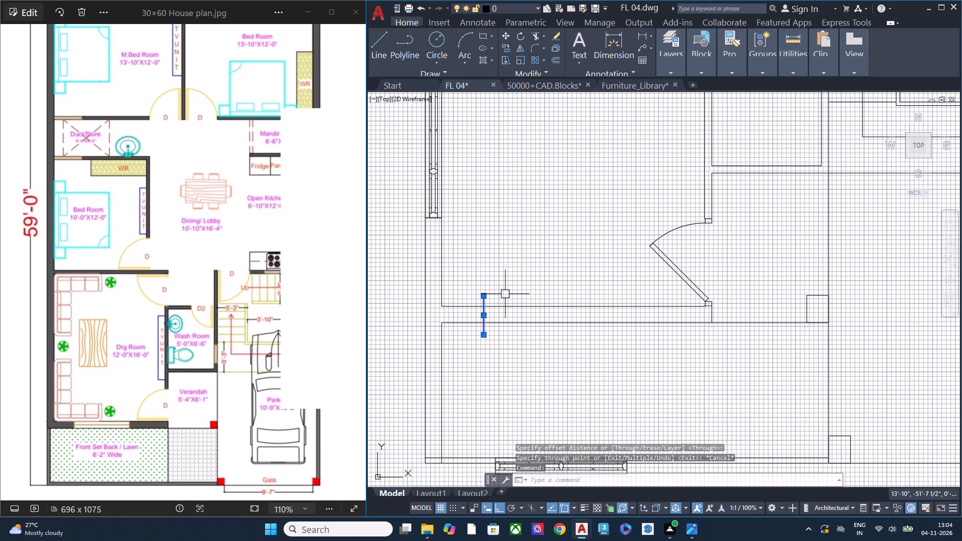
{"action": "key", "text": "o"}
{"action": "left_click", "coordinate": [561, 303]}
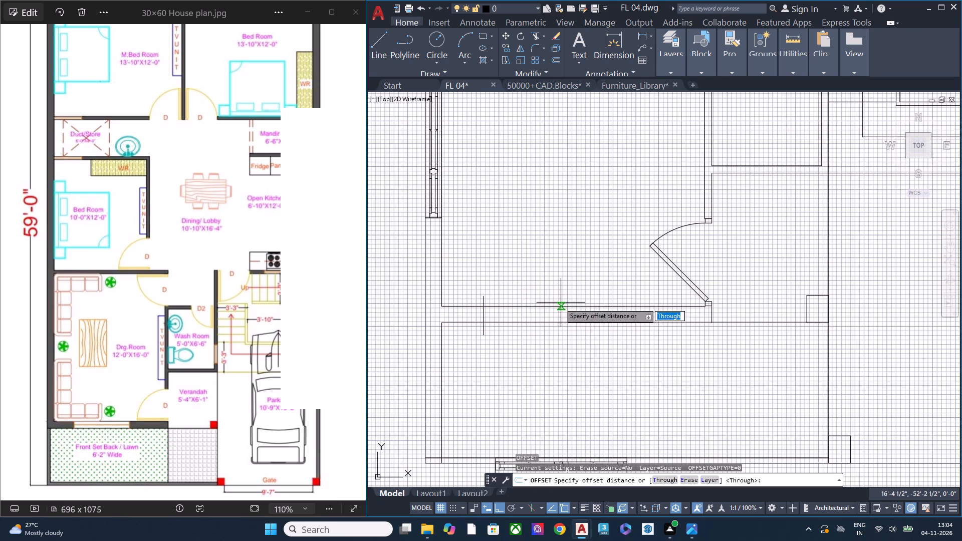
{"action": "left_click", "coordinate": [484, 295]}
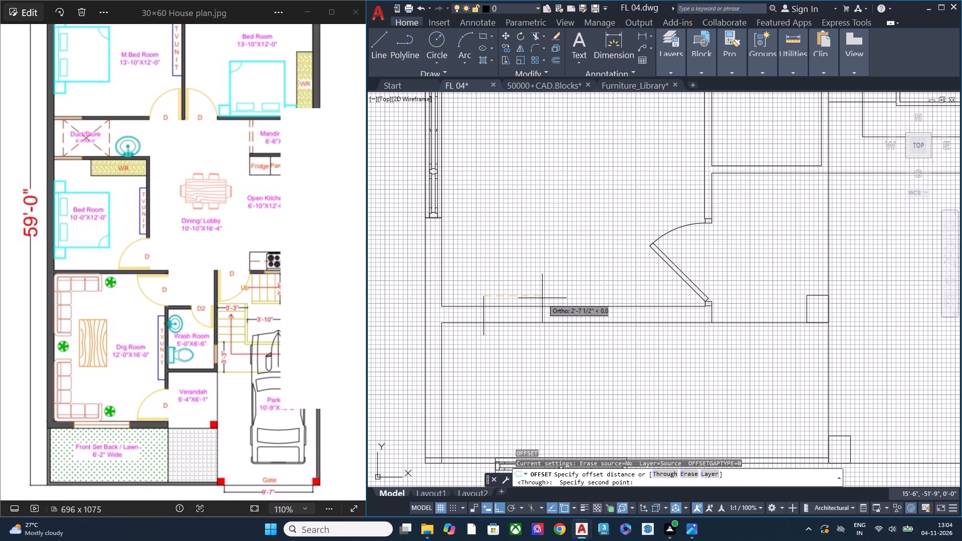
{"action": "type", "text": "5'"}
{"action": "key", "text": "Return"}
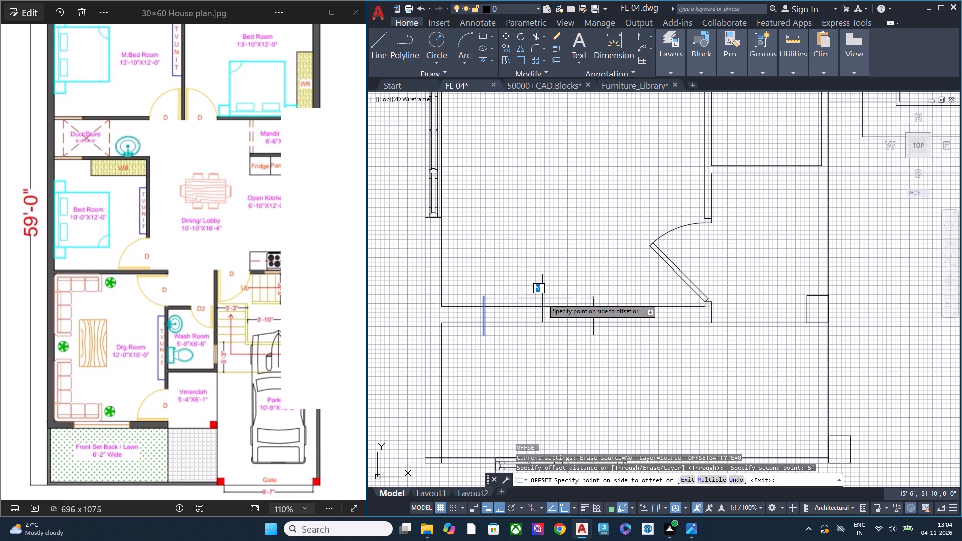
{"action": "left_click", "coordinate": [583, 287]}
{"action": "key", "text": "Escape"}
Trim the parts of both window marking lines that project beyond the inner and outer faces of the drawing room's front wall.
{"action": "key", "text": "t"}
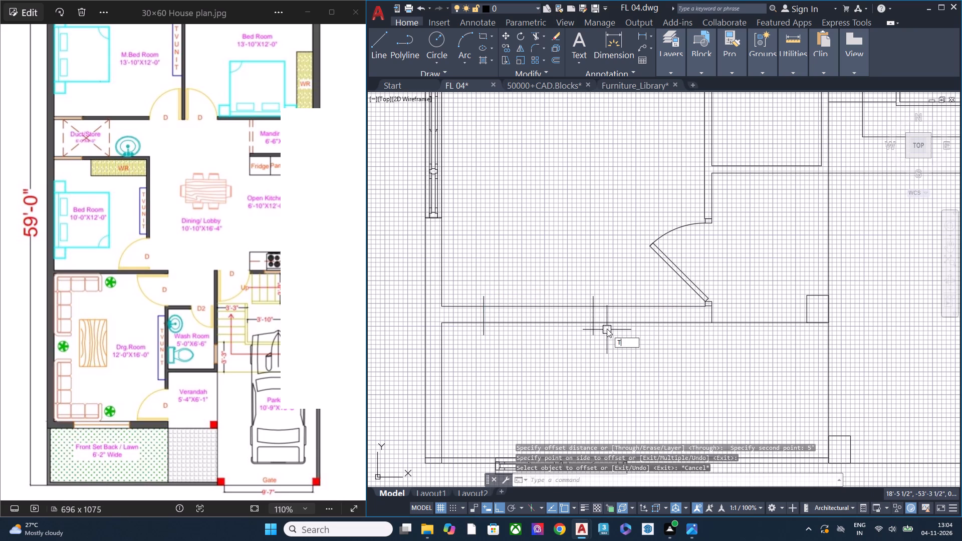
{"action": "key", "text": "r"}
{"action": "left_click", "coordinate": [629, 352]}
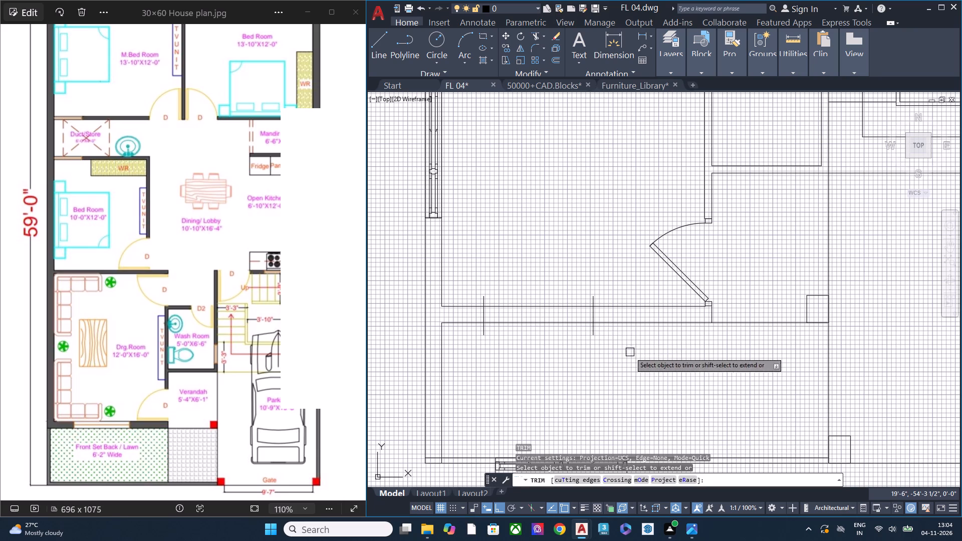
{"action": "left_click", "coordinate": [588, 335]}
{"action": "left_click", "coordinate": [594, 332]}
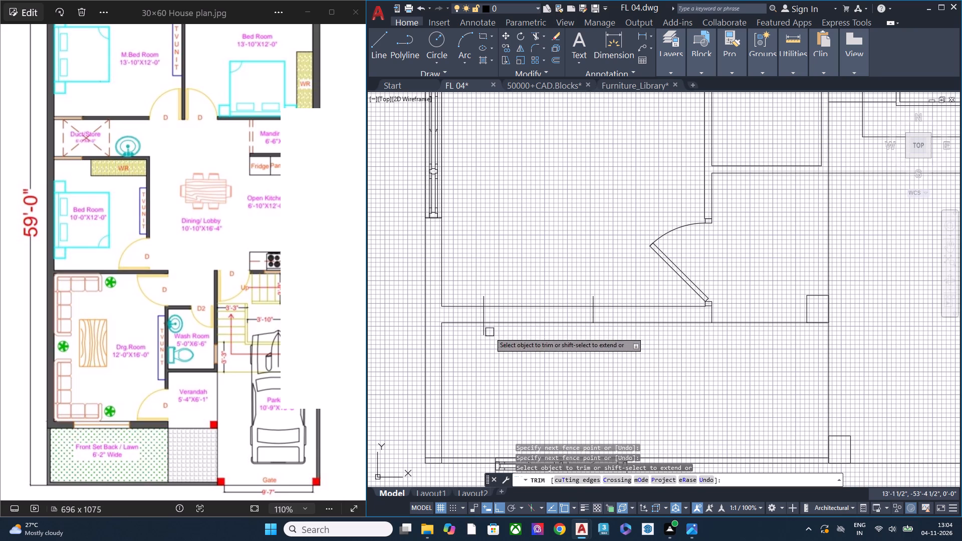
{"action": "left_click", "coordinate": [487, 332]}
{"action": "left_click", "coordinate": [485, 298]}
{"action": "left_click", "coordinate": [593, 299]}
{"action": "key", "text": "Escape"}
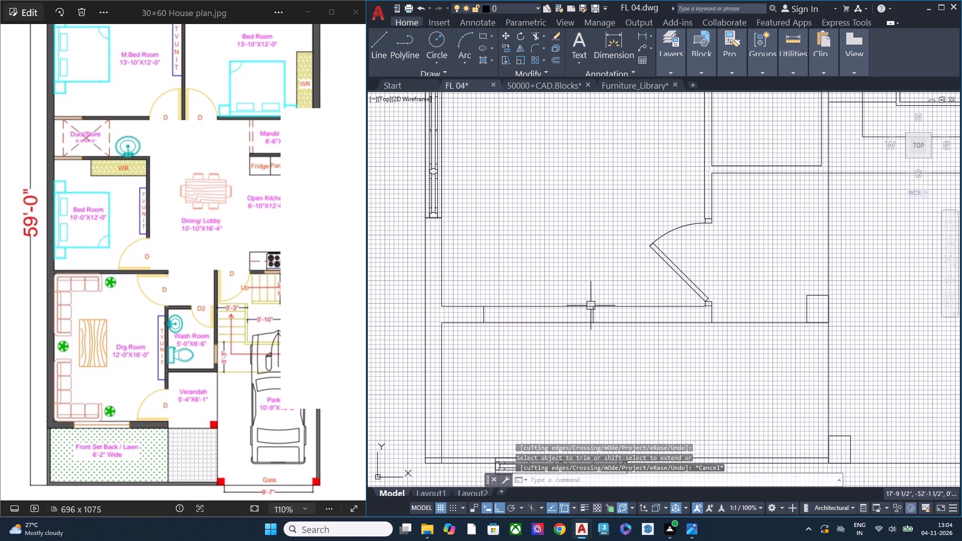
Move the window block from the lawn boundary by its lower door-side corner into the marked opening in the drawing room's front wall.
{"action": "scroll", "coordinate": [563, 281], "scroll_direction": "down", "scroll_amount": 4}
{"action": "scroll", "coordinate": [580, 287], "scroll_direction": "up", "scroll_amount": 1}
{"action": "scroll", "coordinate": [604, 288], "scroll_direction": "down", "scroll_amount": 1}
{"action": "scroll", "coordinate": [590, 335], "scroll_direction": "up", "scroll_amount": 5}
{"action": "middle_click_drag", "start_coordinate": [590, 285], "coordinate": [679, 381]}
{"action": "left_click", "coordinate": [631, 257]}
{"action": "scroll", "coordinate": [677, 337], "scroll_direction": "down", "scroll_amount": 2}
{"action": "middle_click_drag", "start_coordinate": [651, 340], "coordinate": [626, 371]}
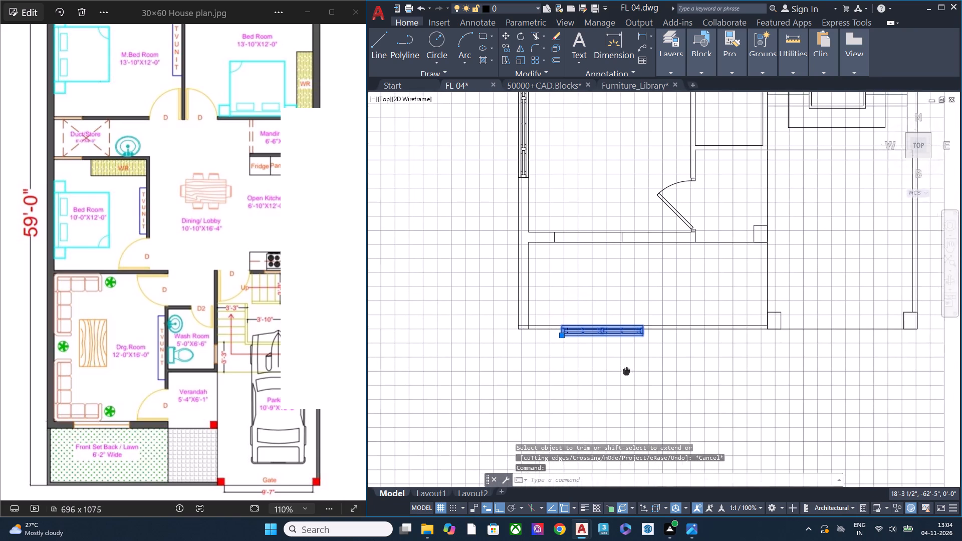
{"action": "middle_click_drag", "start_coordinate": [626, 371], "coordinate": [612, 374]}
{"action": "scroll", "coordinate": [598, 374], "scroll_direction": "up", "scroll_amount": 1}
{"action": "type", "text": "M"}
{"action": "key", "text": "space"}
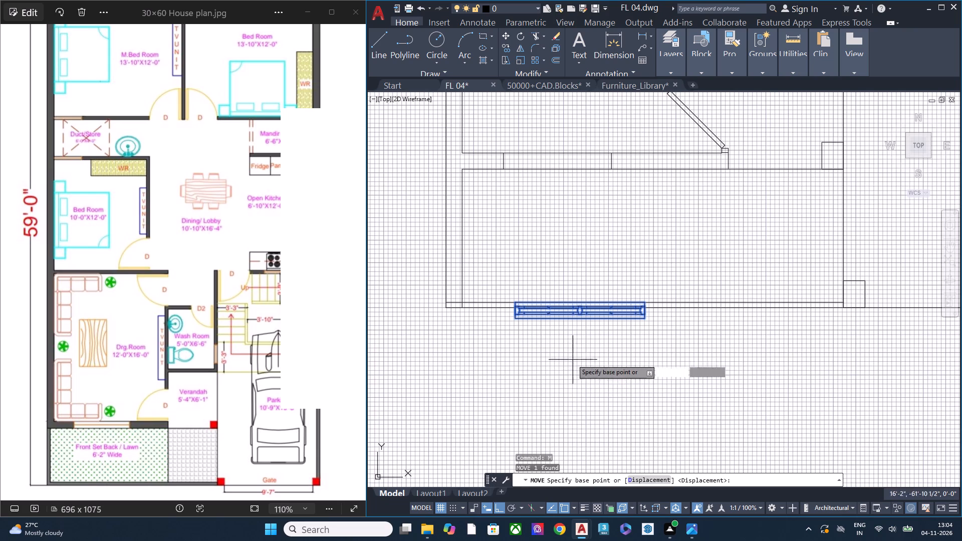
{"action": "scroll", "coordinate": [510, 298], "scroll_direction": "up", "scroll_amount": 1}
{"action": "scroll", "coordinate": [510, 298], "scroll_direction": "down", "scroll_amount": 1}
{"action": "scroll", "coordinate": [510, 298], "scroll_direction": "up", "scroll_amount": 3}
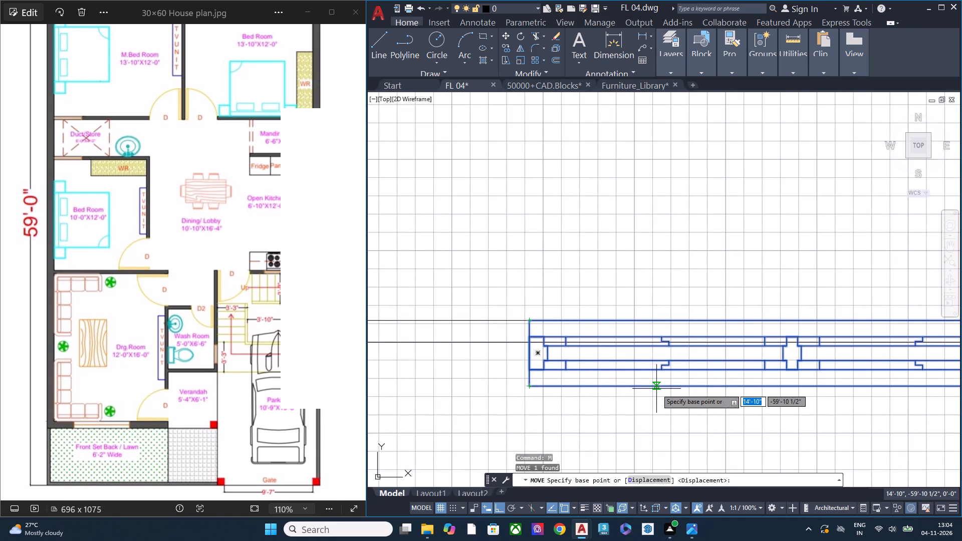
{"action": "middle_click_drag", "start_coordinate": [644, 388], "coordinate": [526, 388]}
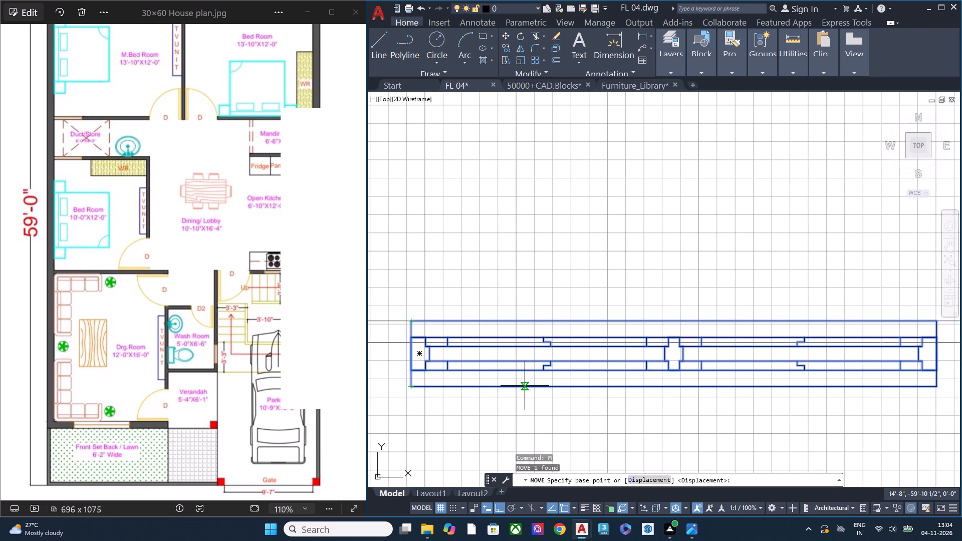
{"action": "scroll", "coordinate": [591, 376], "scroll_direction": "down", "scroll_amount": 3}
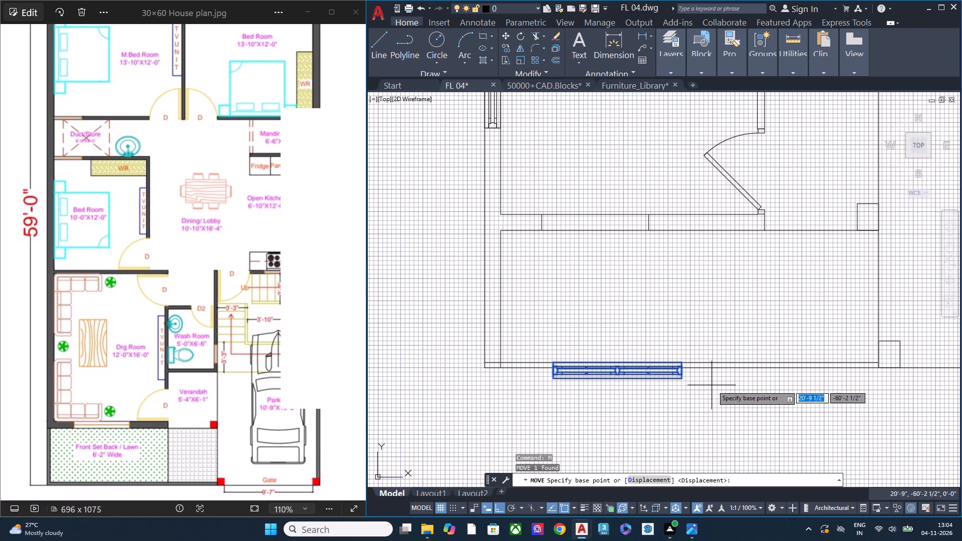
{"action": "left_click", "coordinate": [683, 381]}
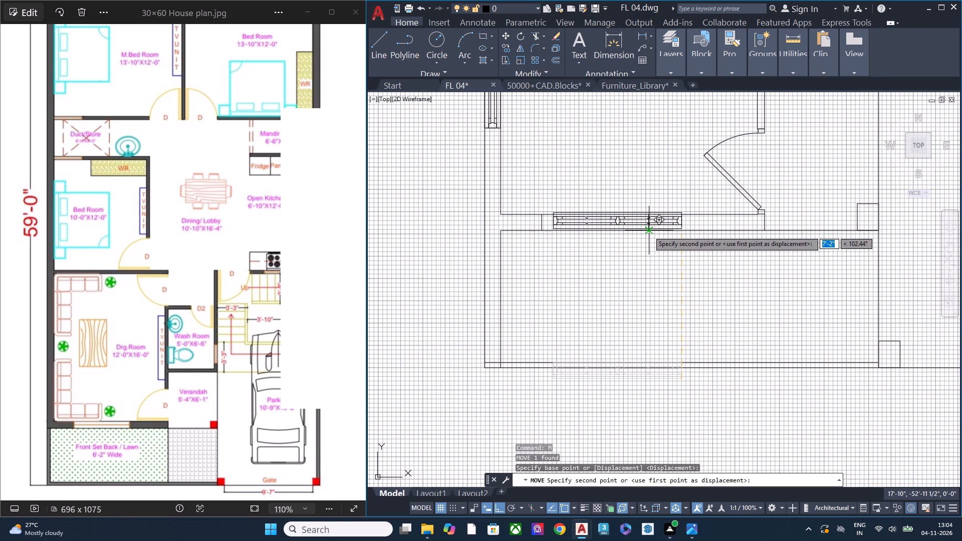
{"action": "left_click", "coordinate": [648, 231]}
{"action": "key", "text": "Escape"}
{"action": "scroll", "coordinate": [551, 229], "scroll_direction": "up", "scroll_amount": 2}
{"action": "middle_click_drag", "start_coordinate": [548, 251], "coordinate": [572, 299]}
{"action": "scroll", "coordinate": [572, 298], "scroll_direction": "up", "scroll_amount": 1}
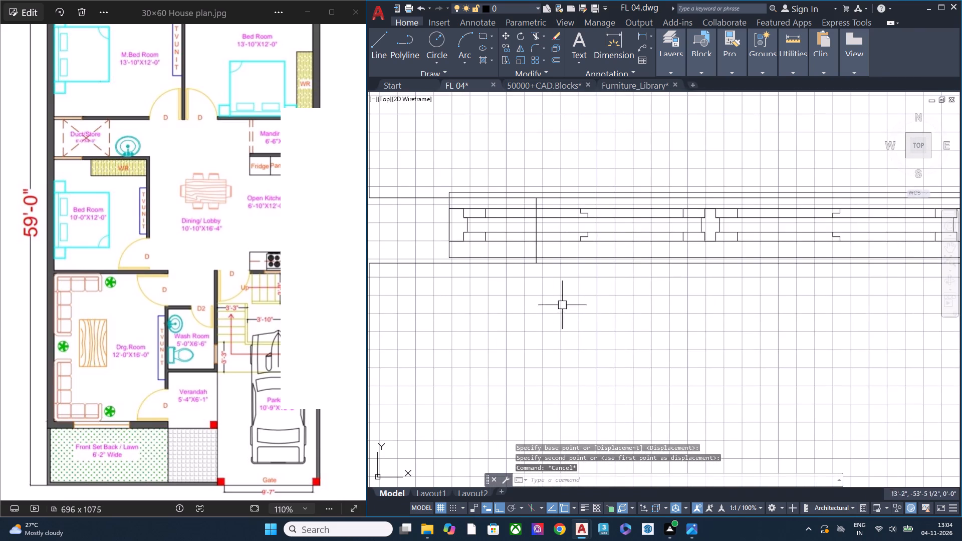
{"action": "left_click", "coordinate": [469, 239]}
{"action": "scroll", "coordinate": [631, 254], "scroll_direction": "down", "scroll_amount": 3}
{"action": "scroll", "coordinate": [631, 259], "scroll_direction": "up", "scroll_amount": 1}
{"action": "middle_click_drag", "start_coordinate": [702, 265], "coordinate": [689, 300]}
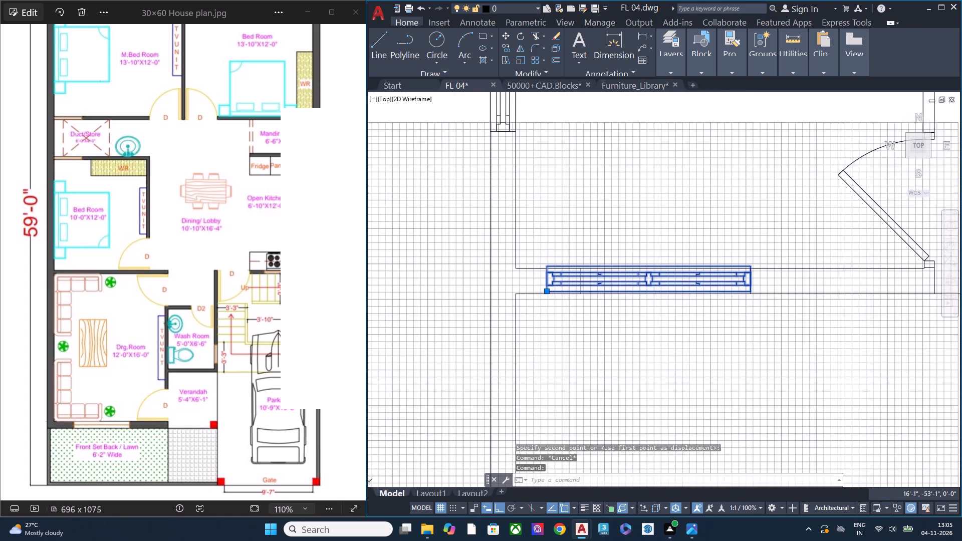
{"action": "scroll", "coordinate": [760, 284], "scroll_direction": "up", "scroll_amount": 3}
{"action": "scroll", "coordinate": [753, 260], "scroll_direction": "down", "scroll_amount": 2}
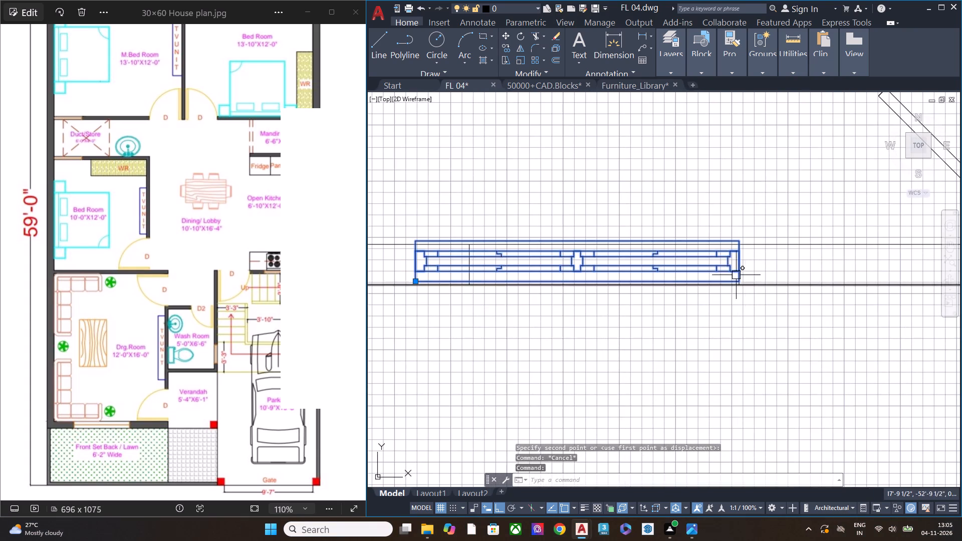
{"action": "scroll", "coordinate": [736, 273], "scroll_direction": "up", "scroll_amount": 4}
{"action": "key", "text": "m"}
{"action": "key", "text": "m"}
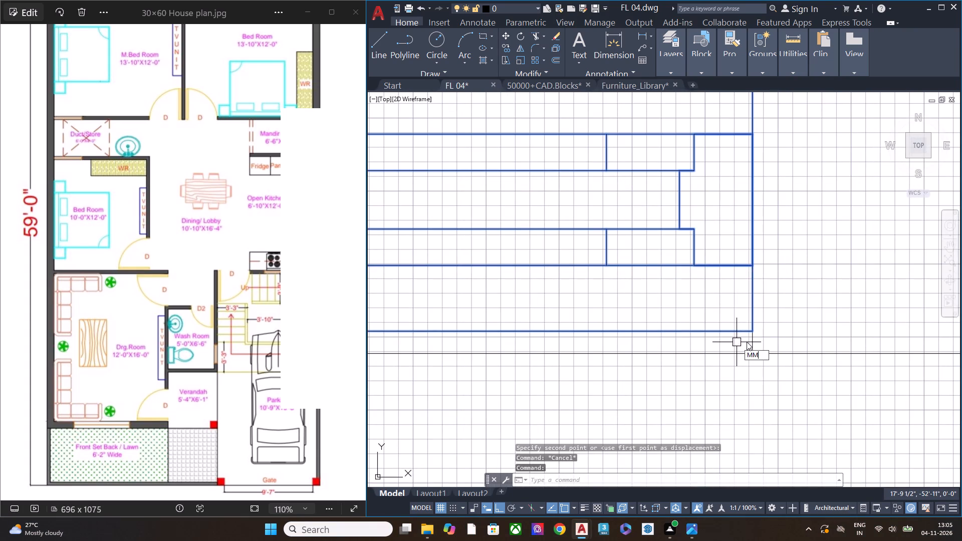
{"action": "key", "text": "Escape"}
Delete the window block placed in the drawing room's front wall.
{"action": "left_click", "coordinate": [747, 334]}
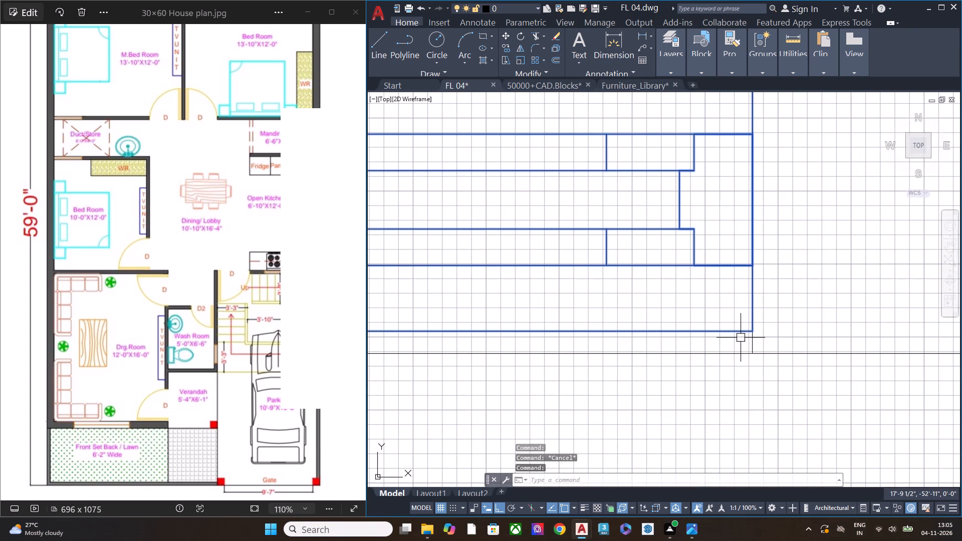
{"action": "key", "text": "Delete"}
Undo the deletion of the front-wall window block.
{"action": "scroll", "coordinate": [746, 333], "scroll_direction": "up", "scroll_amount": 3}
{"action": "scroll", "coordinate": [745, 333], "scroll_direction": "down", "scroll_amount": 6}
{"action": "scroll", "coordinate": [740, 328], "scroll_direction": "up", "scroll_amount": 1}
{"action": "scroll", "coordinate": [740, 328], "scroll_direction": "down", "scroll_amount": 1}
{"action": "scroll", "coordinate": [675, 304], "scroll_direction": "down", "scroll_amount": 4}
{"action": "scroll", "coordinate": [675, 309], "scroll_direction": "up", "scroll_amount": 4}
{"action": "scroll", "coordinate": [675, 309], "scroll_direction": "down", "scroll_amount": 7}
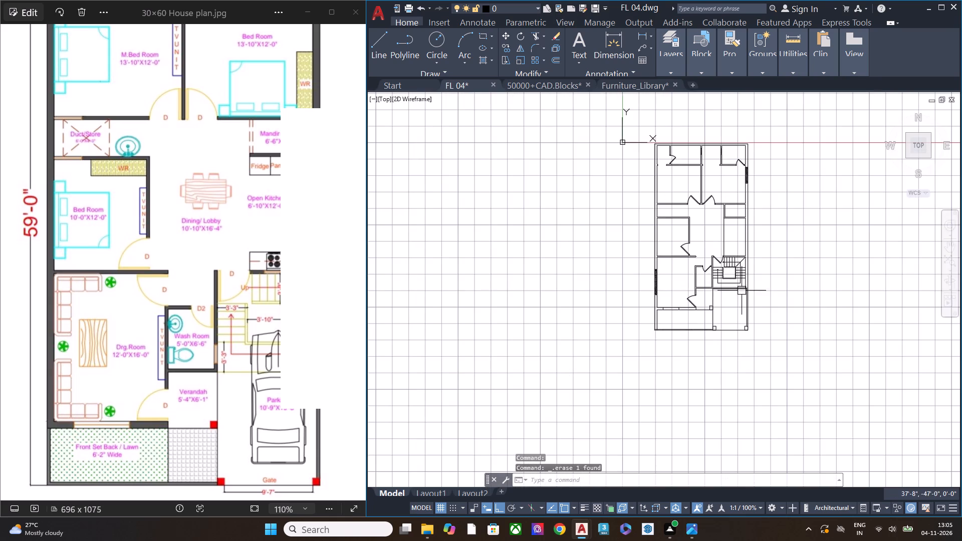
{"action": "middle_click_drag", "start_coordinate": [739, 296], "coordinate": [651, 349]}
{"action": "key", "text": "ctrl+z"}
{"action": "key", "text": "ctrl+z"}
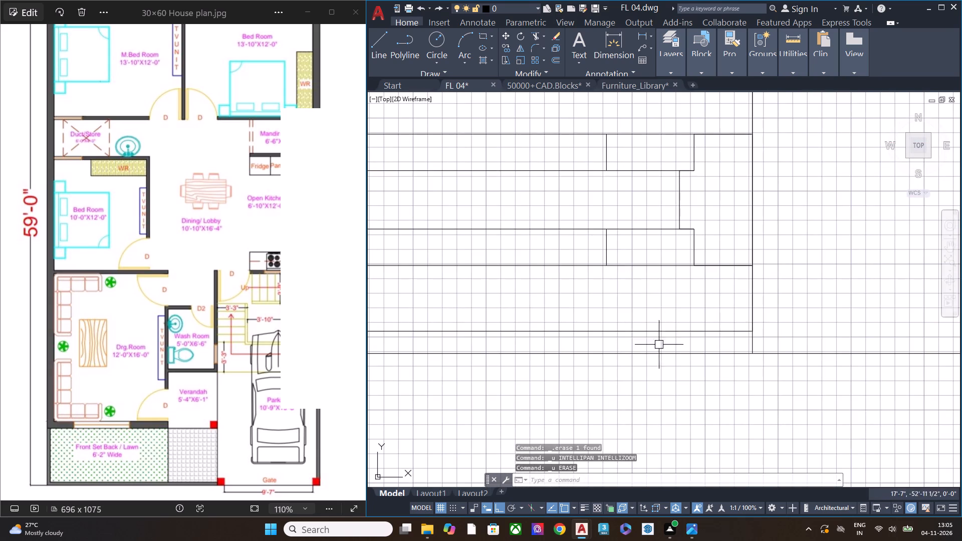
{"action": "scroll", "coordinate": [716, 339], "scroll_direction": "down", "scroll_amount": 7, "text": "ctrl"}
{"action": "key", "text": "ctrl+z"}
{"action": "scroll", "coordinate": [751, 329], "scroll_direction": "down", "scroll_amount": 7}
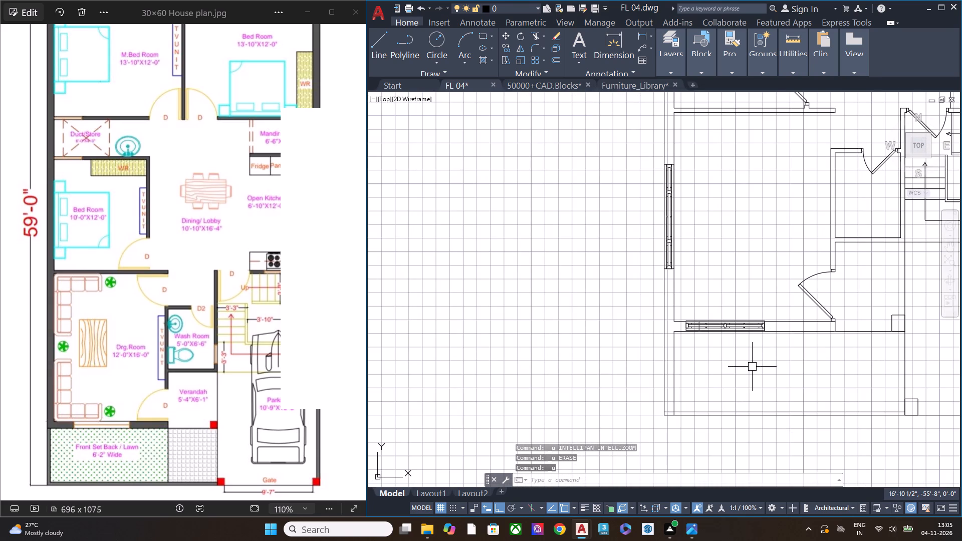
Undo the move of the window block into the drawing room's front wall, back to the lawn boundary.
{"action": "key", "text": "ctrl+z"}
{"action": "key", "text": "ctrl+z"}
Measure the width of the marked window opening in the drawing room's front wall.
{"action": "scroll", "coordinate": [544, 238], "scroll_direction": "up", "scroll_amount": 1}
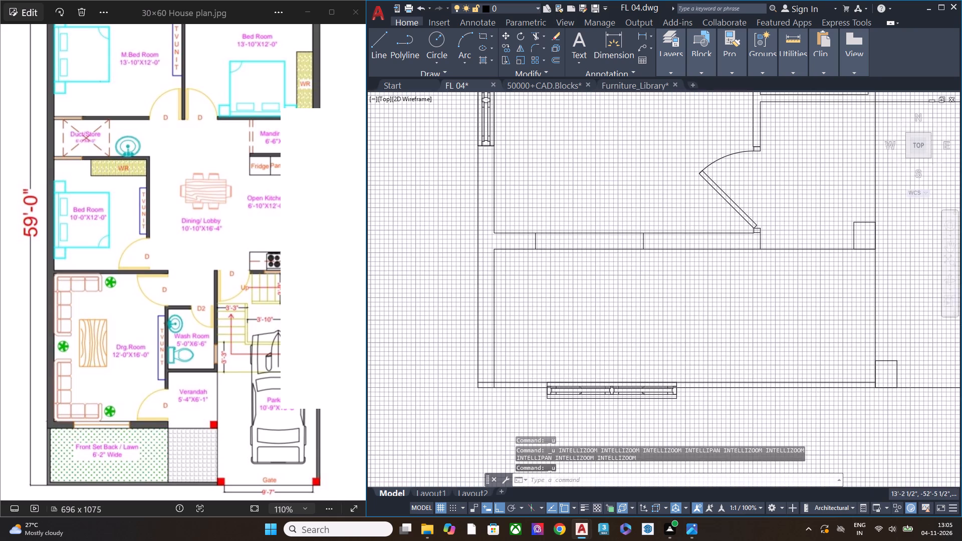
{"action": "scroll", "coordinate": [544, 238], "scroll_direction": "up", "scroll_amount": 1}
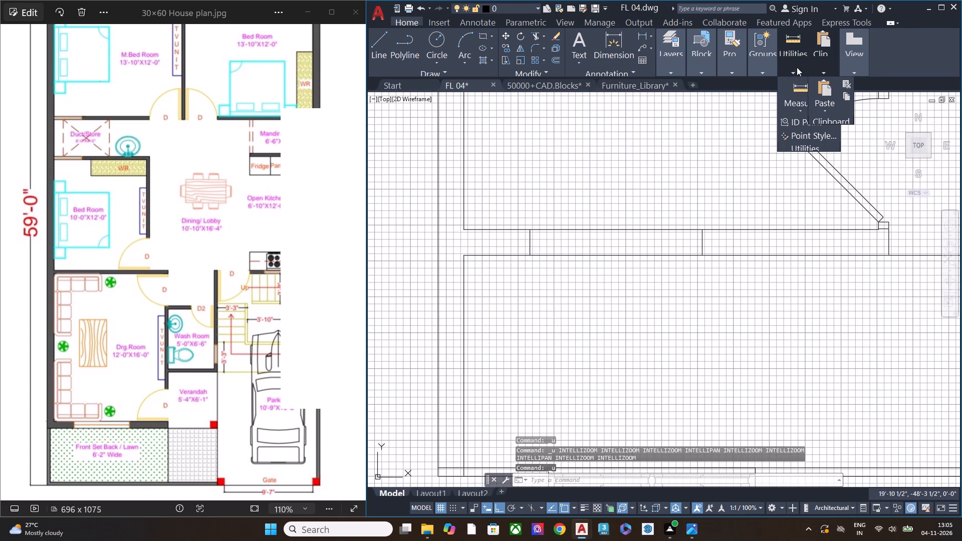
{"action": "left_click", "coordinate": [797, 67]}
{"action": "left_click", "coordinate": [802, 107]}
{"action": "left_click", "coordinate": [804, 146]}
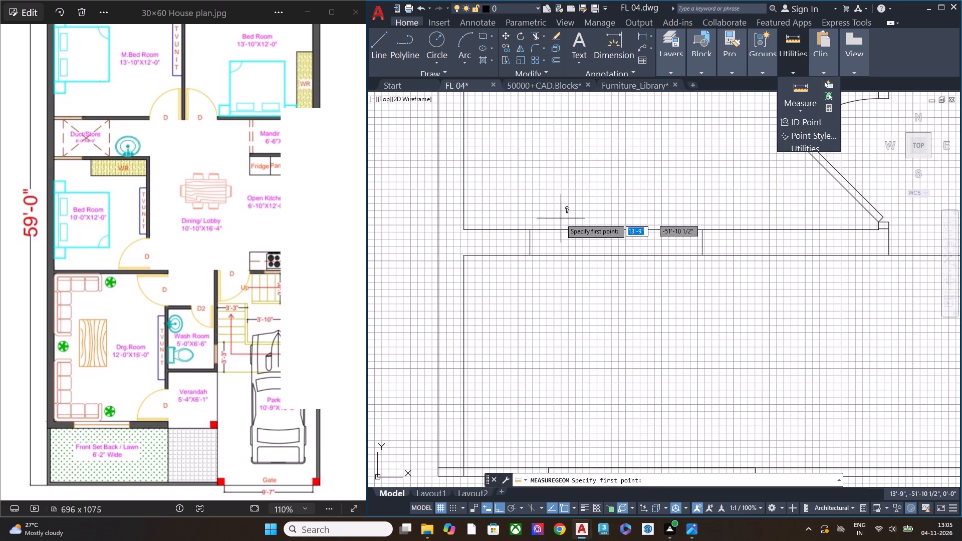
{"action": "left_click", "coordinate": [530, 229]}
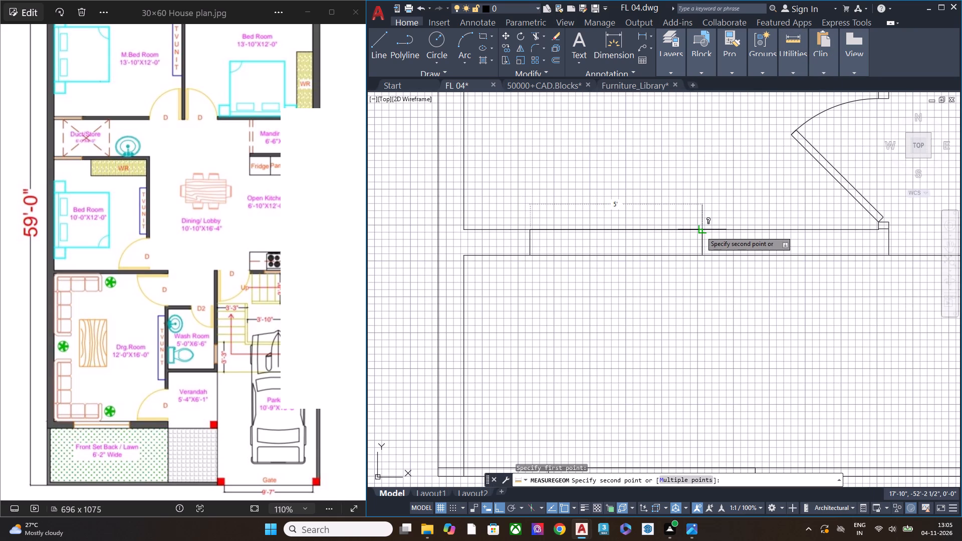
{"action": "key", "text": "Escape"}
Measure the length of the window block lying on the lawn's front boundary.
{"action": "scroll", "coordinate": [597, 317], "scroll_direction": "down", "scroll_amount": 2}
{"action": "scroll", "coordinate": [612, 339], "scroll_direction": "up", "scroll_amount": 2}
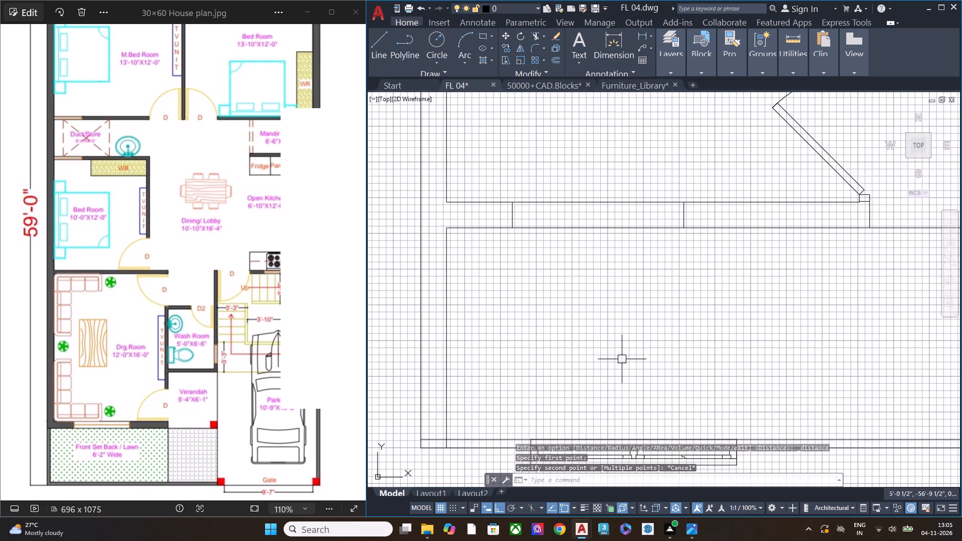
{"action": "middle_click_drag", "start_coordinate": [623, 359], "coordinate": [605, 207]}
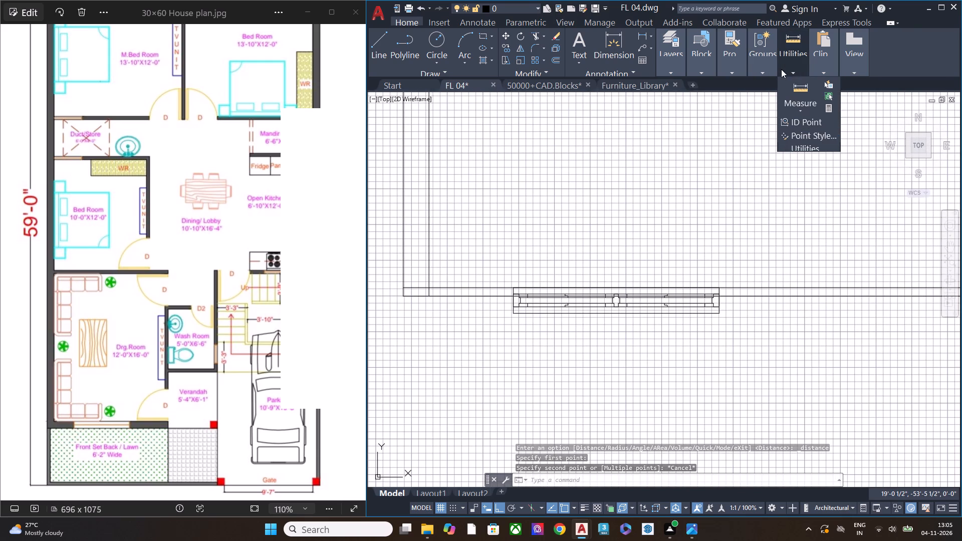
{"action": "left_click", "coordinate": [784, 69]}
{"action": "left_click", "coordinate": [801, 102]}
{"action": "left_click", "coordinate": [806, 143]}
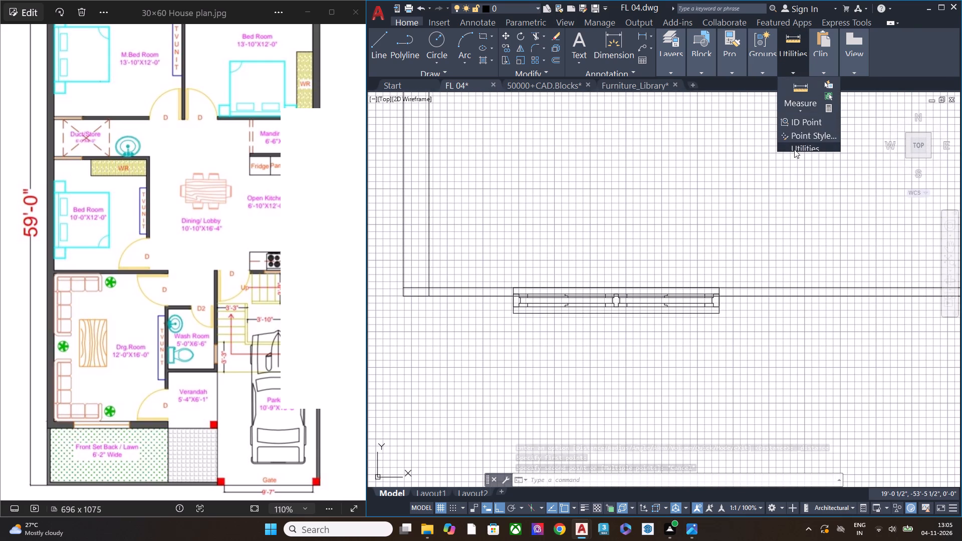
{"action": "scroll", "coordinate": [532, 313], "scroll_direction": "up", "scroll_amount": 1}
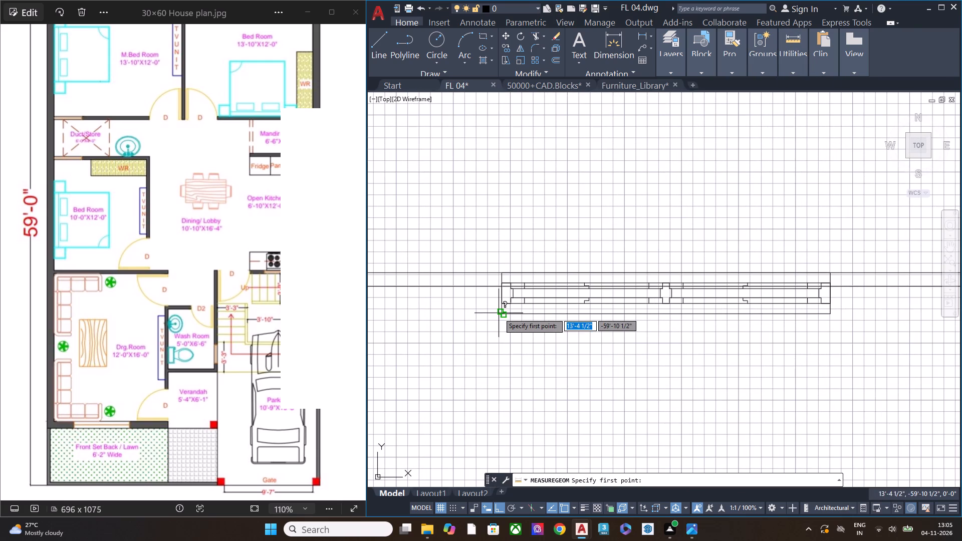
{"action": "left_click", "coordinate": [831, 311]}
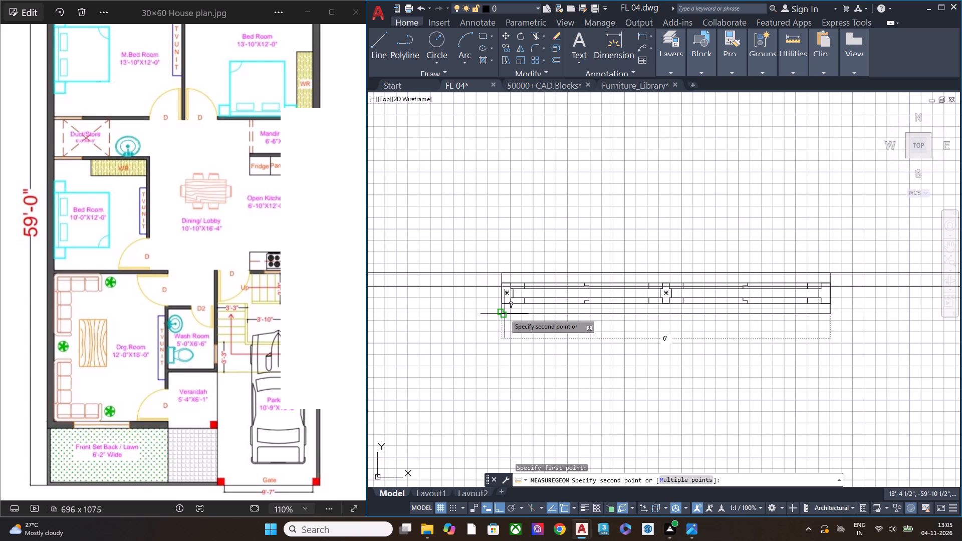
{"action": "key", "text": "Escape"}
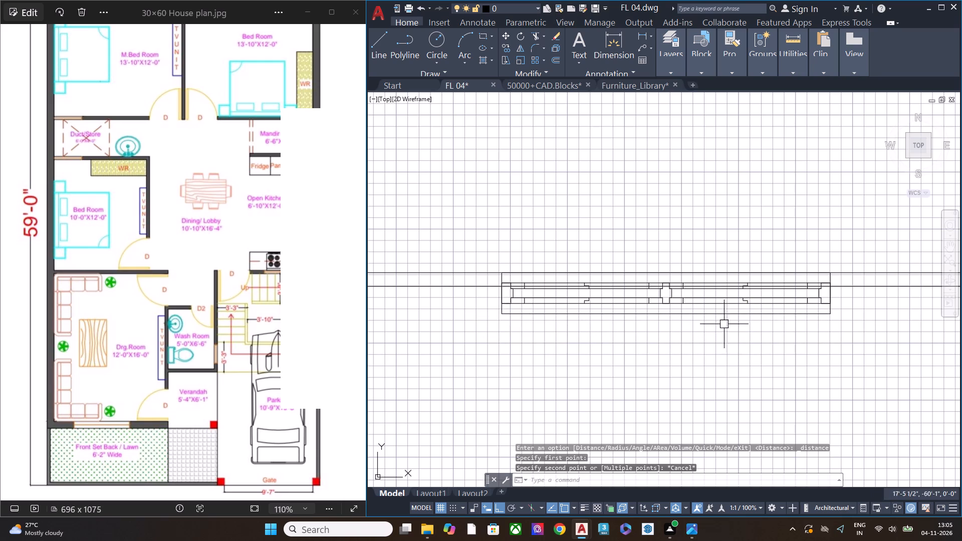
Delete the door-side marking line of the window opening in the drawing room's front wall.
{"action": "scroll", "coordinate": [728, 257], "scroll_direction": "down", "scroll_amount": 2}
{"action": "middle_click_drag", "start_coordinate": [687, 204], "coordinate": [670, 328]}
{"action": "scroll", "coordinate": [705, 232], "scroll_direction": "up", "scroll_amount": 3}
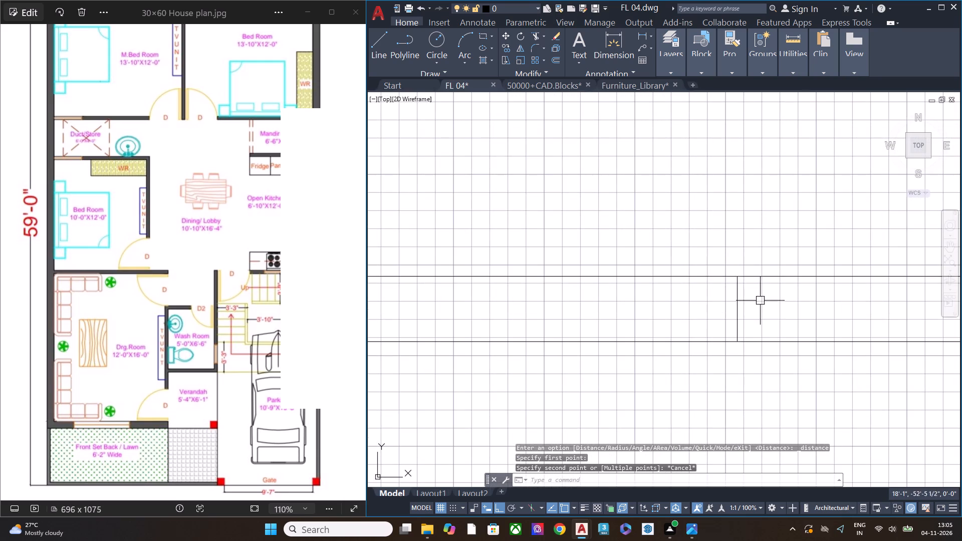
{"action": "left_click", "coordinate": [760, 303]}
{"action": "left_click", "coordinate": [700, 294]}
{"action": "key", "text": "Delete"}
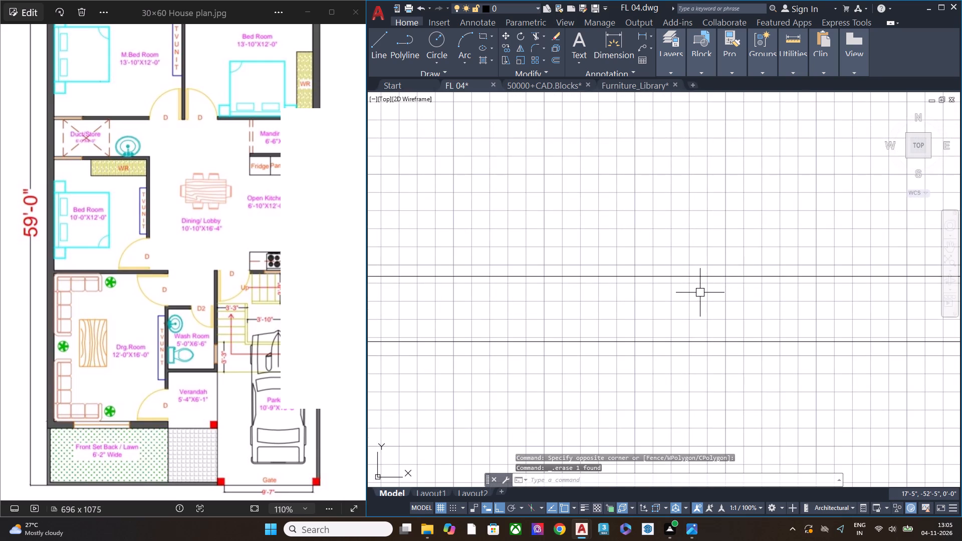
Move the remaining window marking line in the drawing room's front wall slightly toward the outer side wall.
{"action": "scroll", "coordinate": [754, 250], "scroll_direction": "down", "scroll_amount": 2}
{"action": "scroll", "coordinate": [559, 273], "scroll_direction": "up", "scroll_amount": 1}
{"action": "left_click", "coordinate": [586, 270]}
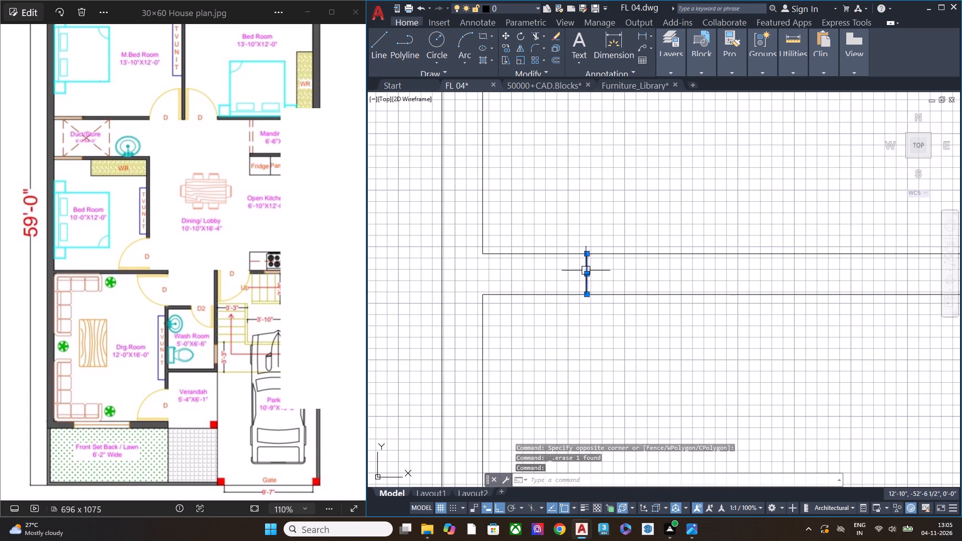
{"action": "type", "text": "M"}
{"action": "key", "text": "space"}
{"action": "left_click", "coordinate": [712, 274]}
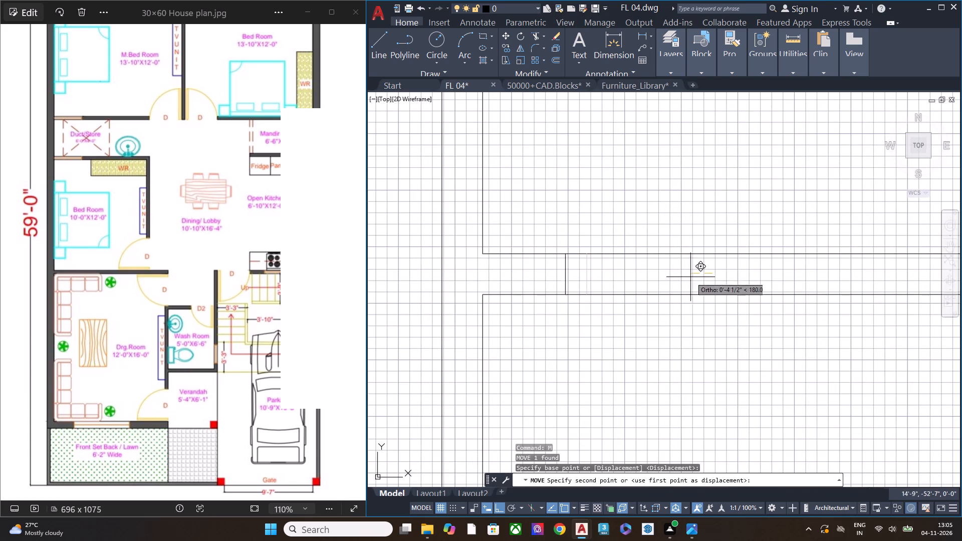
{"action": "left_click", "coordinate": [678, 277]}
{"action": "key", "text": "Escape"}
Offset the moved marking line 6' toward the drawing room door to mark the window opening's other edge.
{"action": "left_click", "coordinate": [556, 270]}
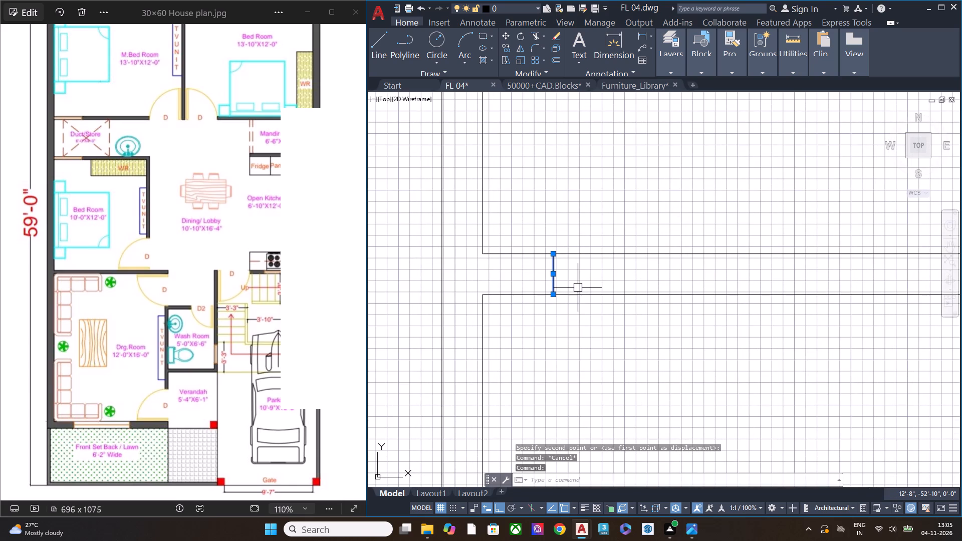
{"action": "type", "text": "OFF"}
{"action": "key", "text": "space"}
{"action": "key", "text": "space"}
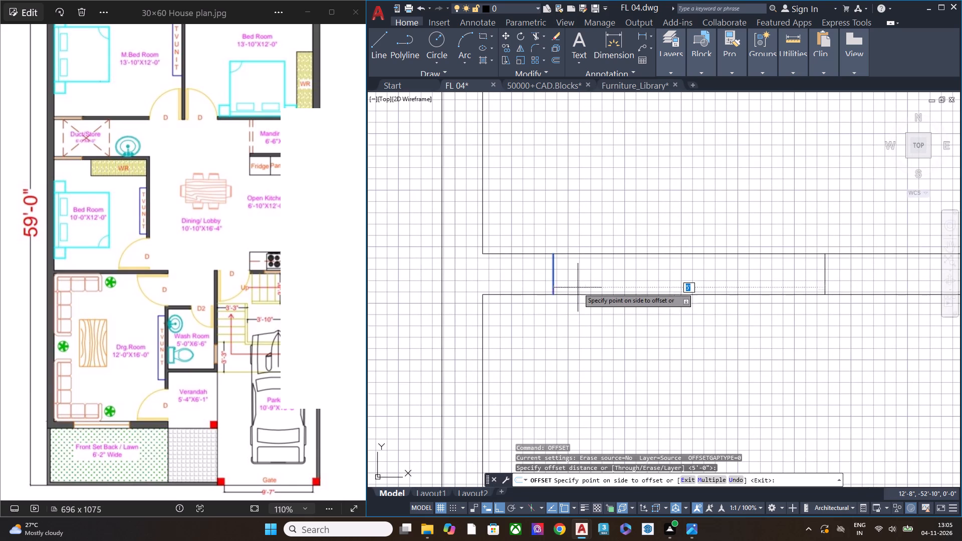
{"action": "type", "text": "6'"}
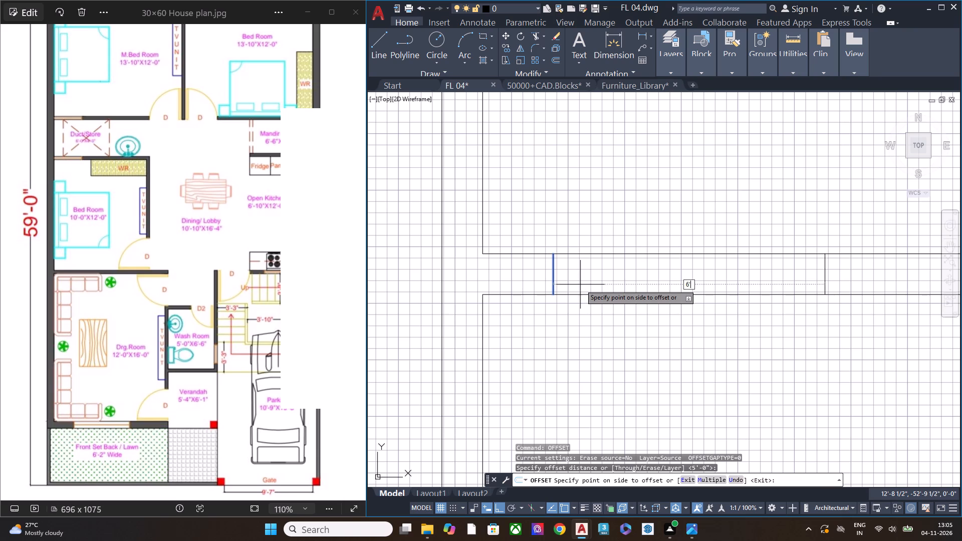
{"action": "key", "text": "Return"}
{"action": "key", "text": "Escape"}
Move the window block from the lawn boundary by its upper door-side corner into the 6' opening in the drawing room's front wall.
{"action": "scroll", "coordinate": [627, 240], "scroll_direction": "down", "scroll_amount": 2}
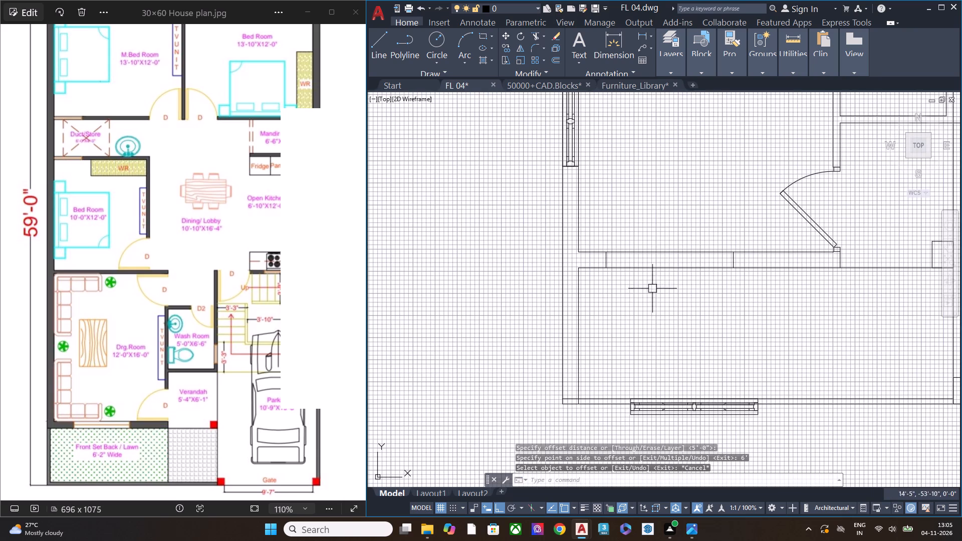
{"action": "middle_click_drag", "start_coordinate": [644, 322], "coordinate": [613, 274]}
{"action": "scroll", "coordinate": [670, 368], "scroll_direction": "up", "scroll_amount": 3}
{"action": "left_click", "coordinate": [661, 343]}
{"action": "scroll", "coordinate": [628, 350], "scroll_direction": "down", "scroll_amount": 2}
{"action": "left_click", "coordinate": [578, 356]}
{"action": "type", "text": "M"}
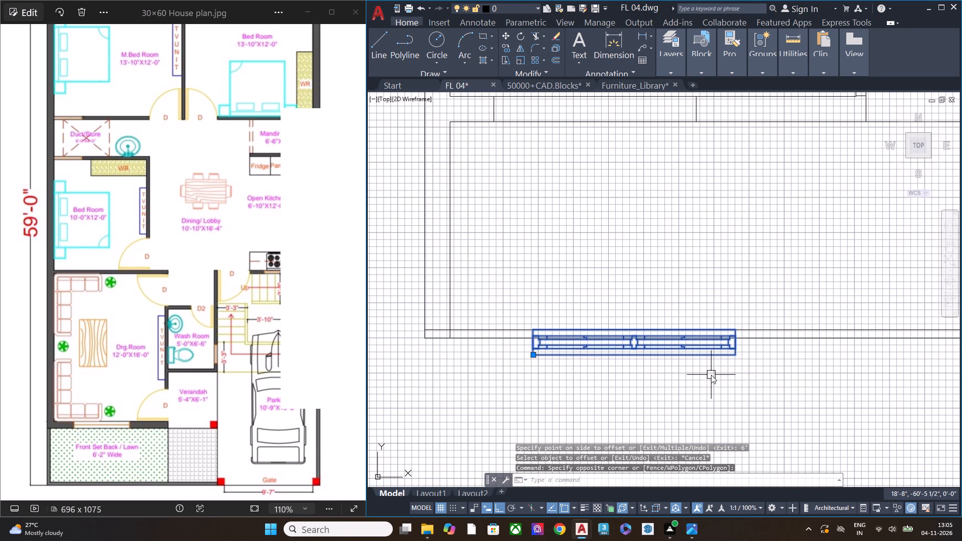
{"action": "key", "text": "space"}
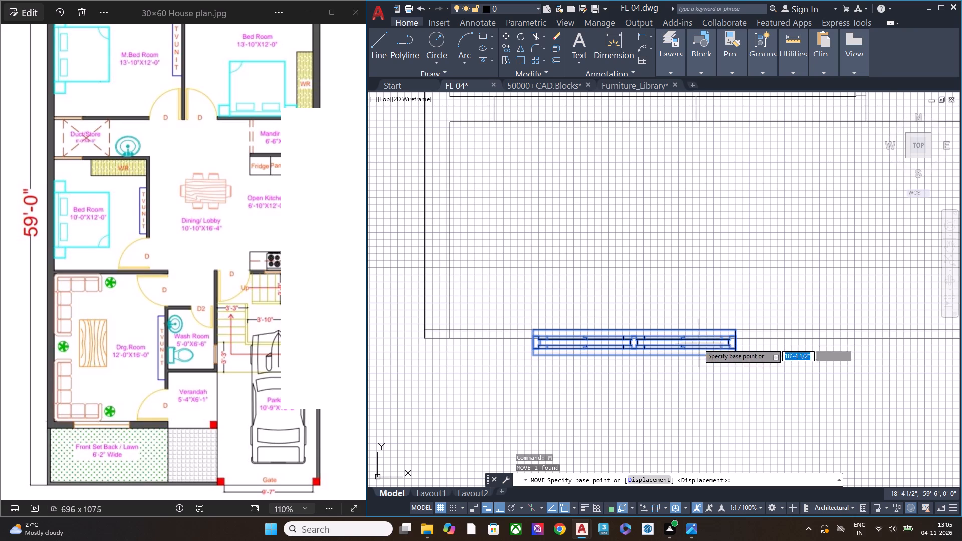
{"action": "left_click", "coordinate": [736, 332]}
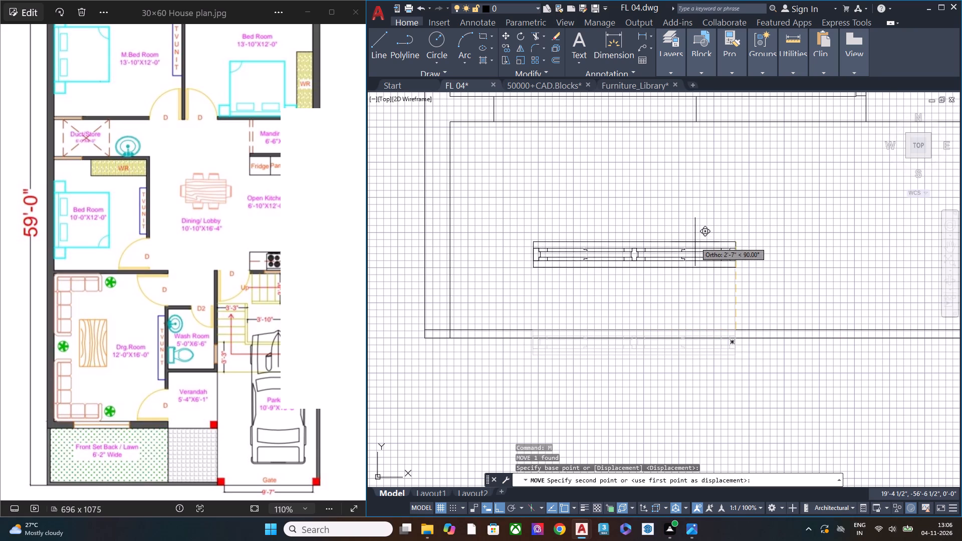
{"action": "middle_click_drag", "start_coordinate": [695, 242], "coordinate": [720, 349]}
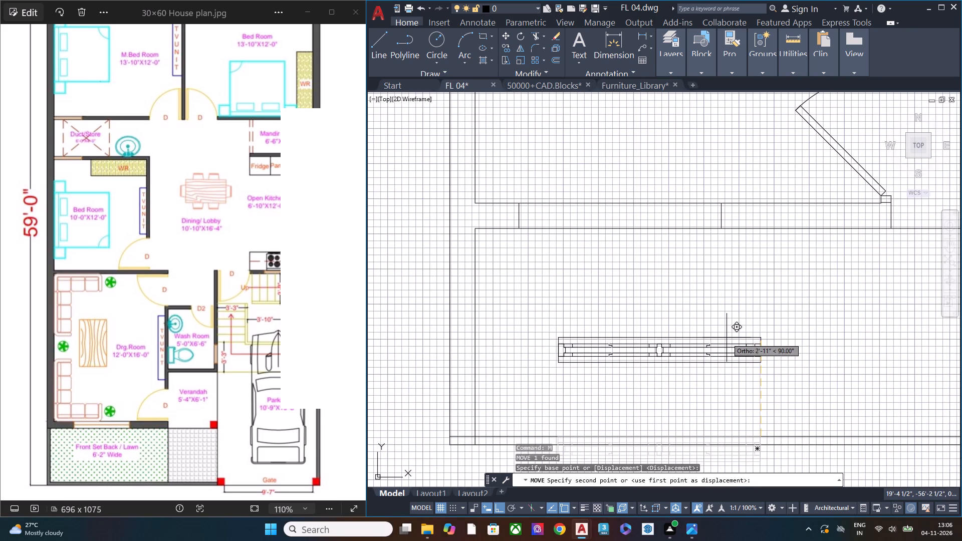
{"action": "left_click", "coordinate": [725, 201]}
{"action": "key", "text": "Escape"}
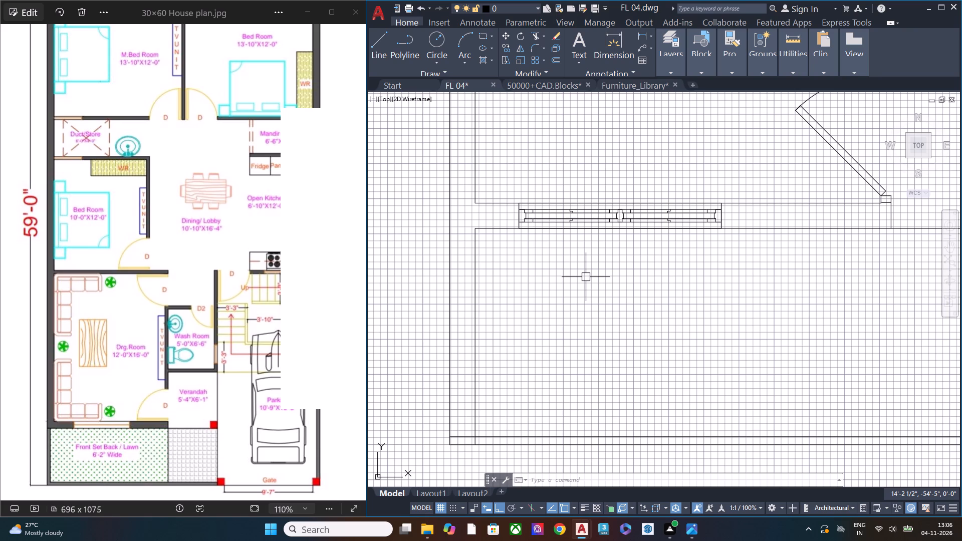
{"action": "key", "text": "Escape"}
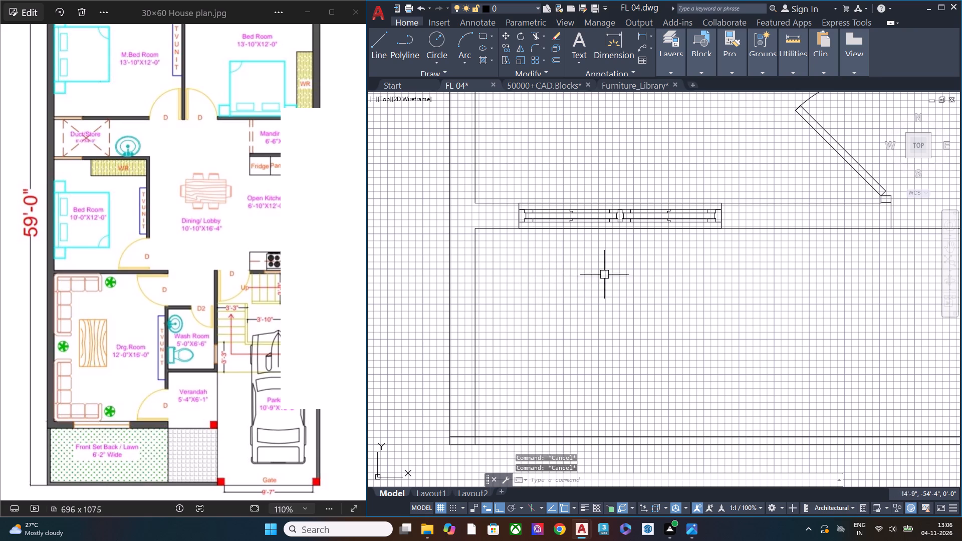
Draw a short vertical marking line across the wash room's verandah-side wall, near its stair-side corner.
{"action": "scroll", "coordinate": [621, 279], "scroll_direction": "down", "scroll_amount": 5}
{"action": "middle_click_drag", "start_coordinate": [690, 288], "coordinate": [677, 312]}
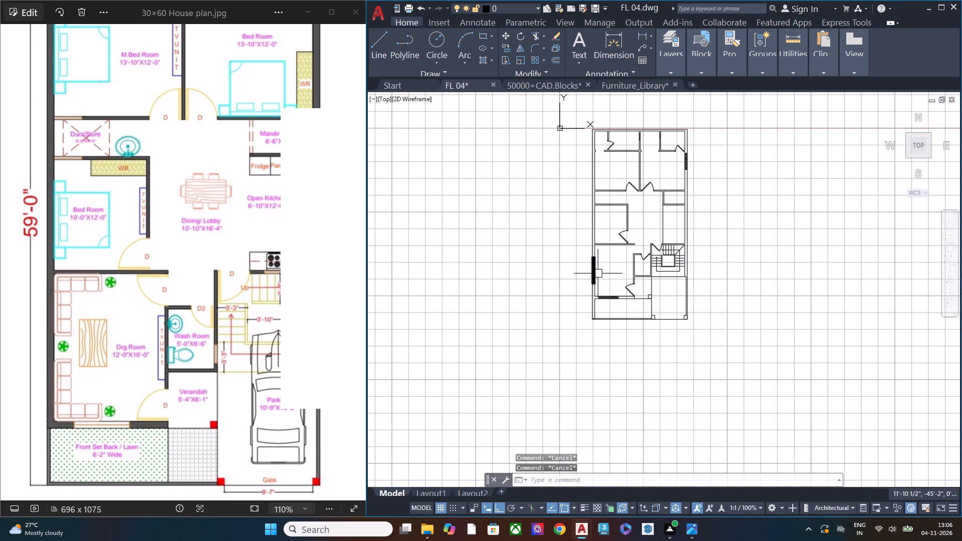
{"action": "scroll", "coordinate": [598, 274], "scroll_direction": "up", "scroll_amount": 2}
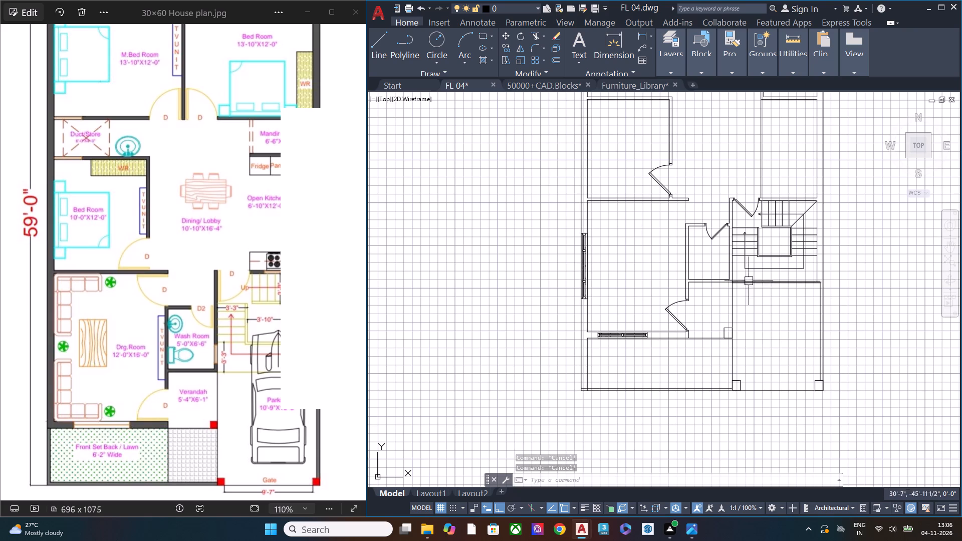
{"action": "middle_click_drag", "start_coordinate": [746, 283], "coordinate": [599, 317]}
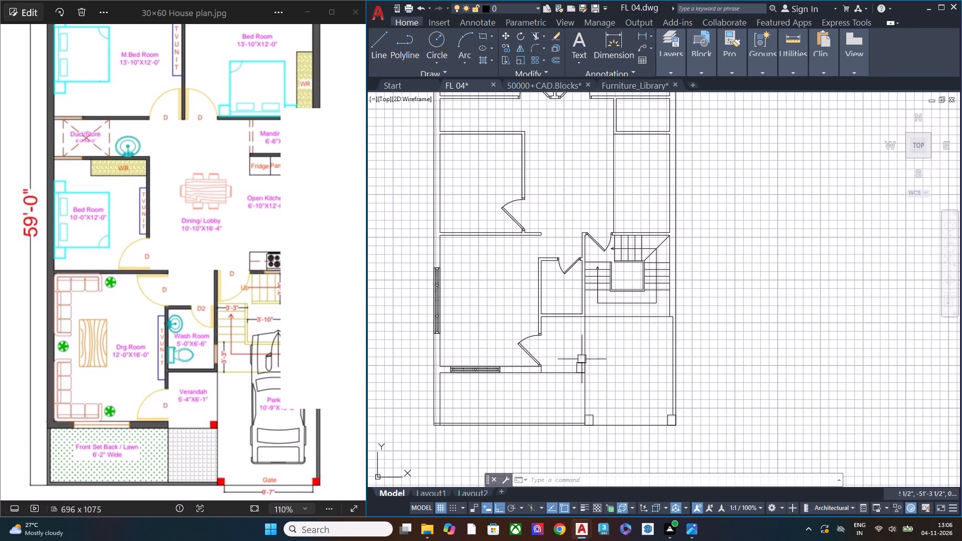
{"action": "scroll", "coordinate": [571, 320], "scroll_direction": "up", "scroll_amount": 4}
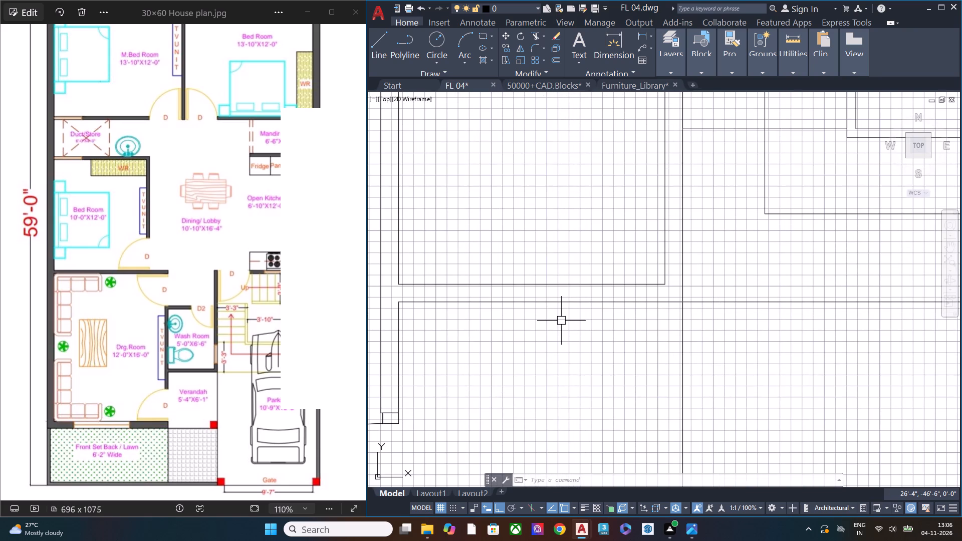
{"action": "type", "text": "L"}
{"action": "key", "text": "space"}
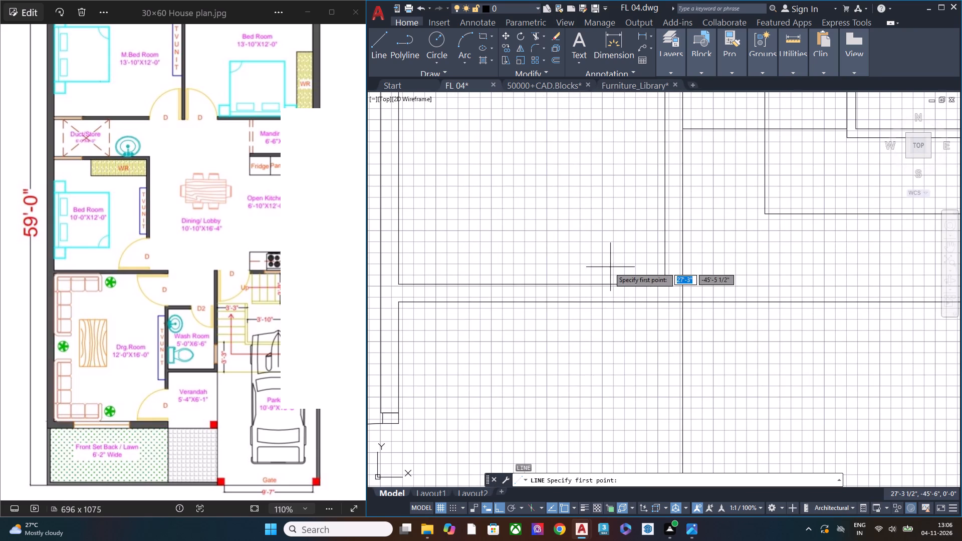
{"action": "left_click", "coordinate": [616, 267]}
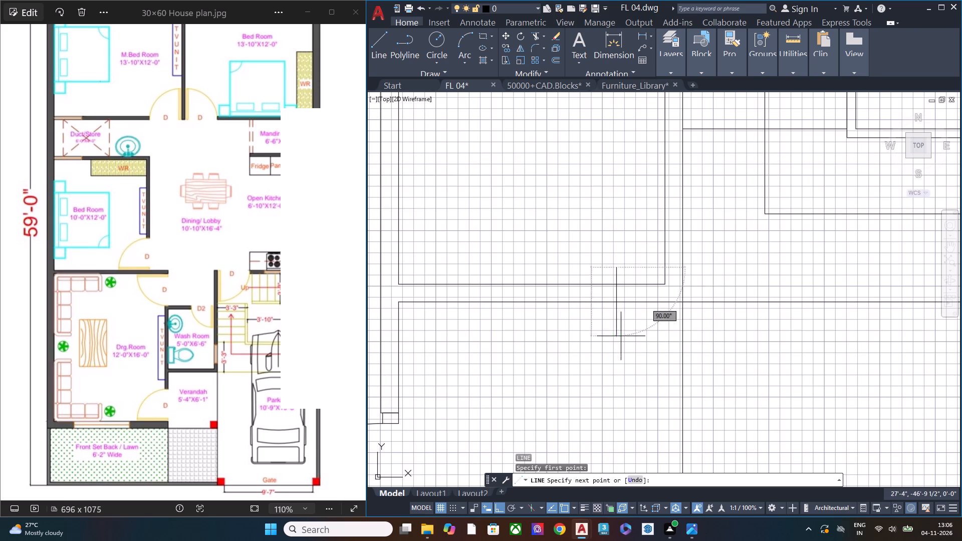
{"action": "left_click", "coordinate": [621, 336]}
{"action": "key", "text": "space"}
Offset the wash room wall's marking line 2' away from the staircase to mark the window width.
{"action": "left_click", "coordinate": [614, 329]}
{"action": "scroll", "coordinate": [656, 340], "scroll_direction": "down", "scroll_amount": 1}
{"action": "middle_click_drag", "start_coordinate": [604, 336], "coordinate": [613, 335]}
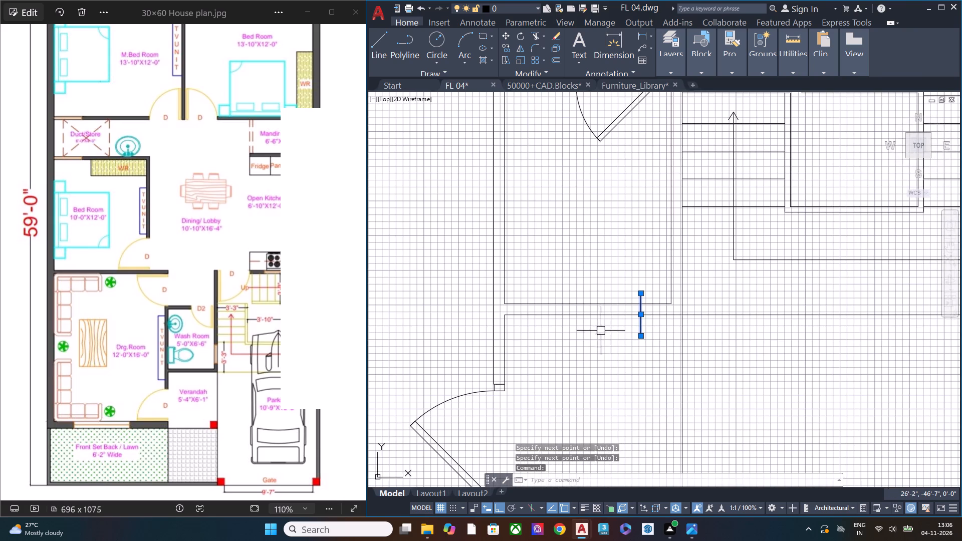
{"action": "scroll", "coordinate": [600, 330], "scroll_direction": "up", "scroll_amount": 1}
{"action": "type", "text": "OFF"}
{"action": "key", "text": "space"}
{"action": "key", "text": "space"}
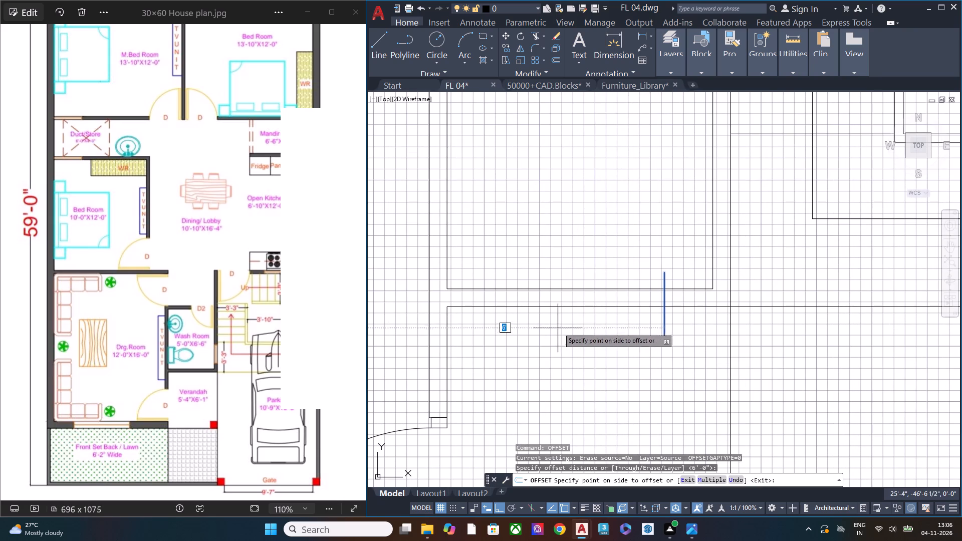
{"action": "type", "text": "2'"}
{"action": "key", "text": "Return"}
{"action": "key", "text": "Escape"}
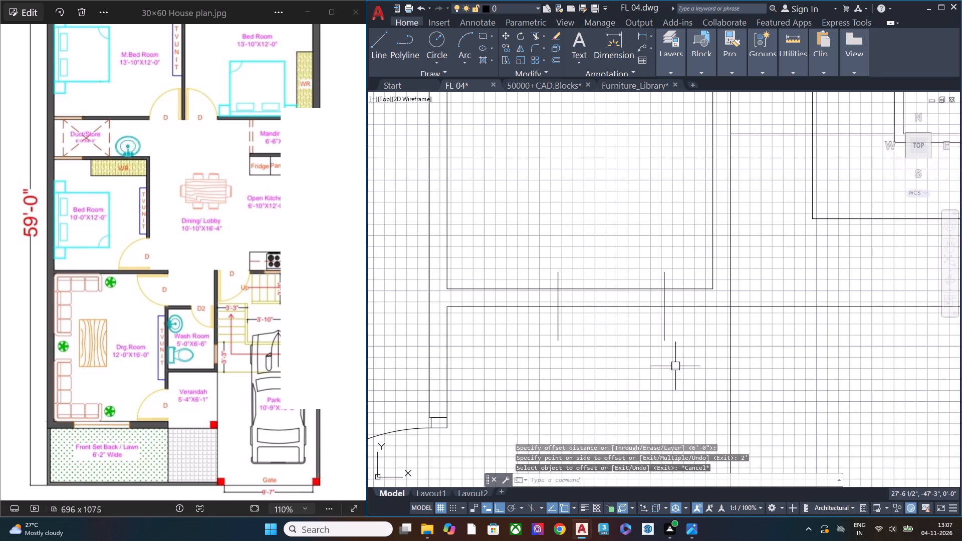
Move both window marking lines on the wash room's verandah-side wall about 6 1/2" along the wall, away from the staircase.
{"action": "left_click", "coordinate": [679, 364]}
{"action": "left_click", "coordinate": [538, 337]}
{"action": "type", "text": "M"}
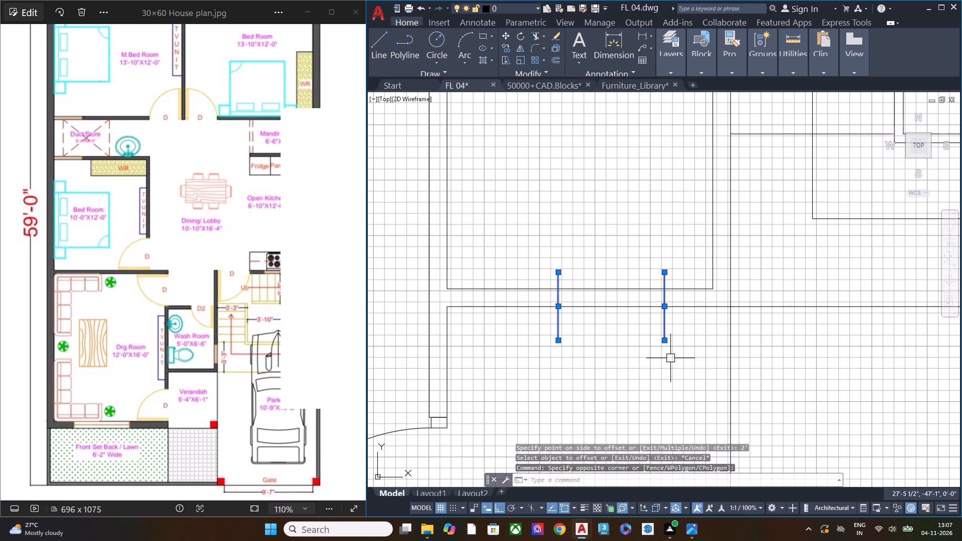
{"action": "key", "text": "space"}
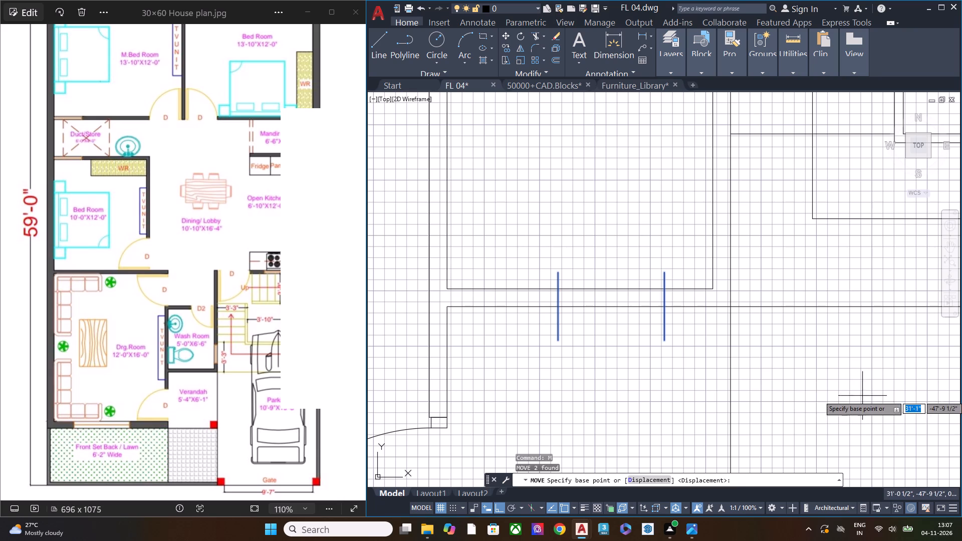
{"action": "left_click", "coordinate": [863, 395]}
{"action": "left_click", "coordinate": [833, 395]}
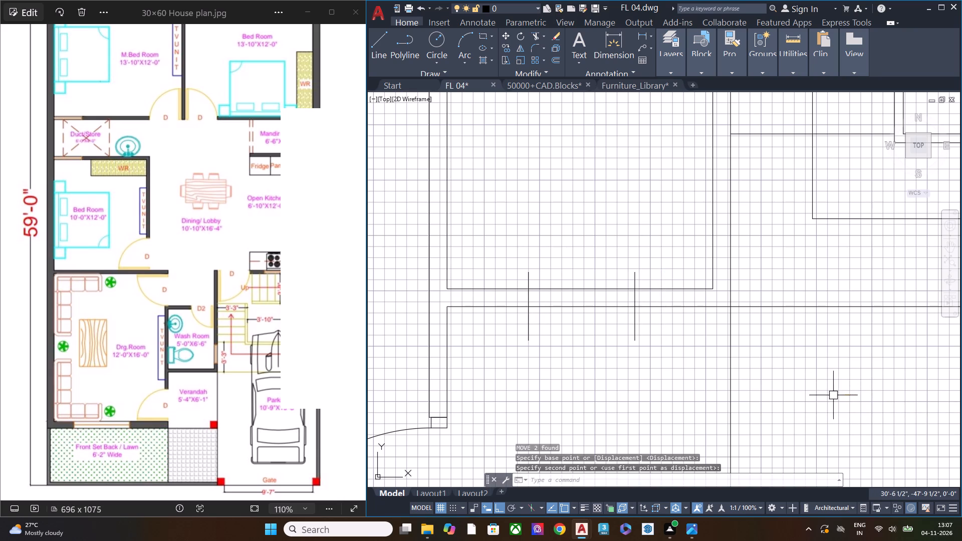
{"action": "key", "text": "Escape"}
Trim the ends of both marking lines that overhang the inner and outer faces of the wash room wall.
{"action": "type", "text": "TR"}
{"action": "key", "text": "space"}
{"action": "left_click", "coordinate": [637, 331]}
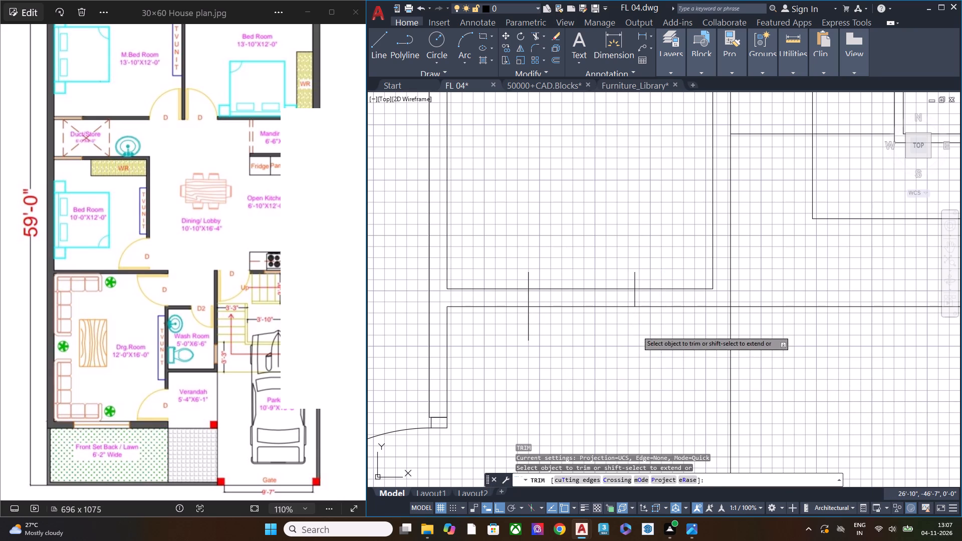
{"action": "left_click", "coordinate": [523, 334]}
{"action": "left_click", "coordinate": [539, 326]}
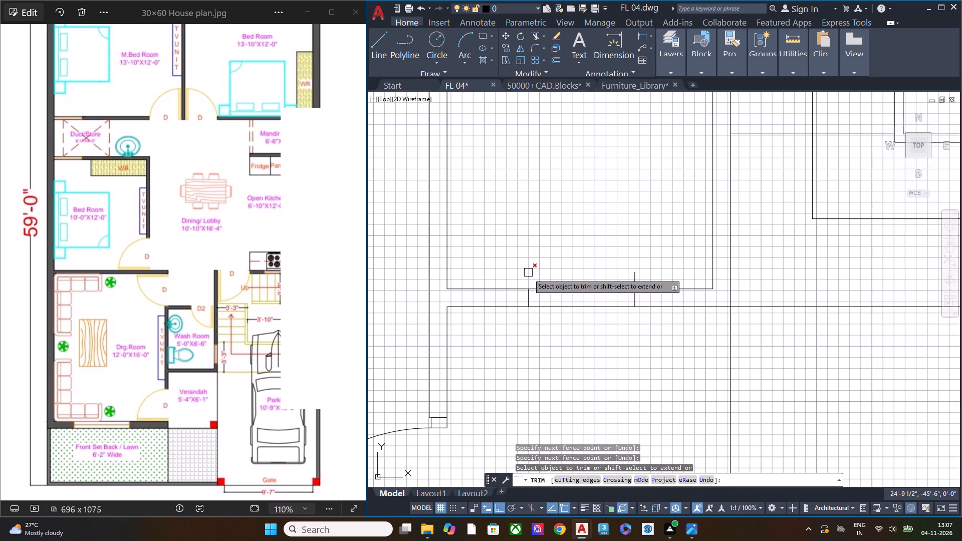
{"action": "left_click", "coordinate": [530, 279]}
{"action": "left_click", "coordinate": [634, 277]}
{"action": "key", "text": "Escape"}
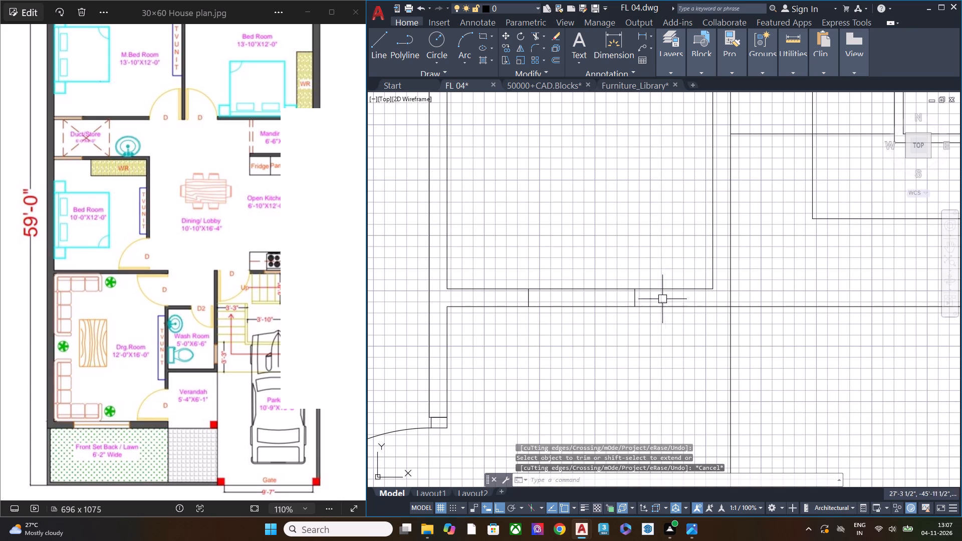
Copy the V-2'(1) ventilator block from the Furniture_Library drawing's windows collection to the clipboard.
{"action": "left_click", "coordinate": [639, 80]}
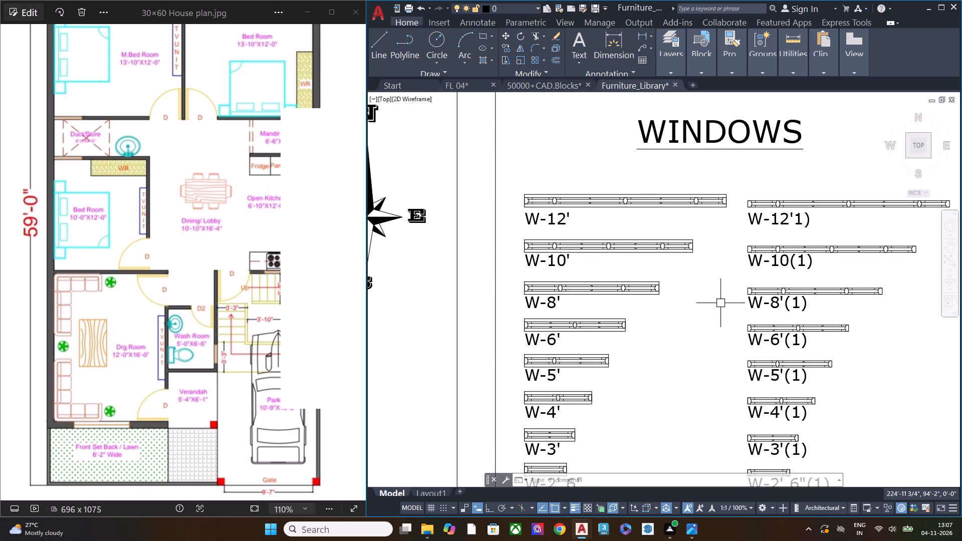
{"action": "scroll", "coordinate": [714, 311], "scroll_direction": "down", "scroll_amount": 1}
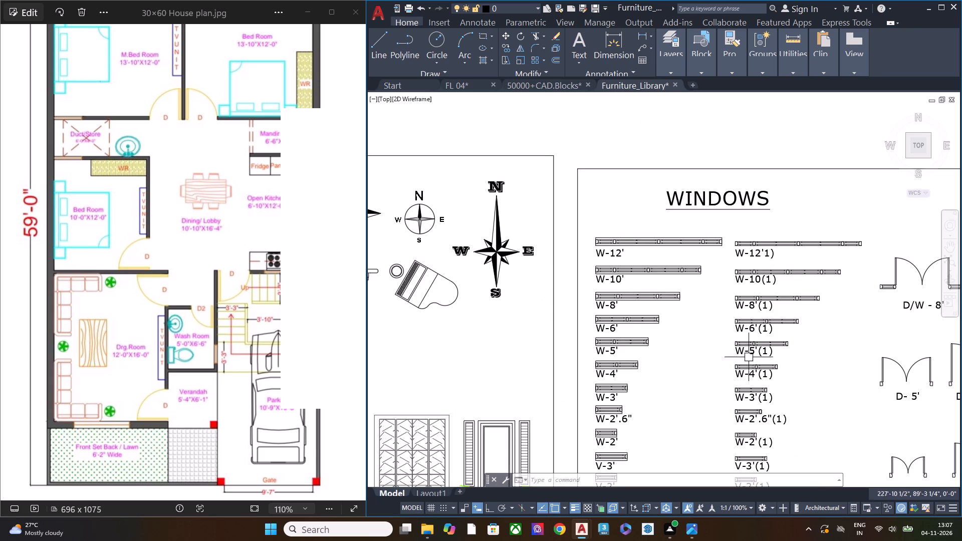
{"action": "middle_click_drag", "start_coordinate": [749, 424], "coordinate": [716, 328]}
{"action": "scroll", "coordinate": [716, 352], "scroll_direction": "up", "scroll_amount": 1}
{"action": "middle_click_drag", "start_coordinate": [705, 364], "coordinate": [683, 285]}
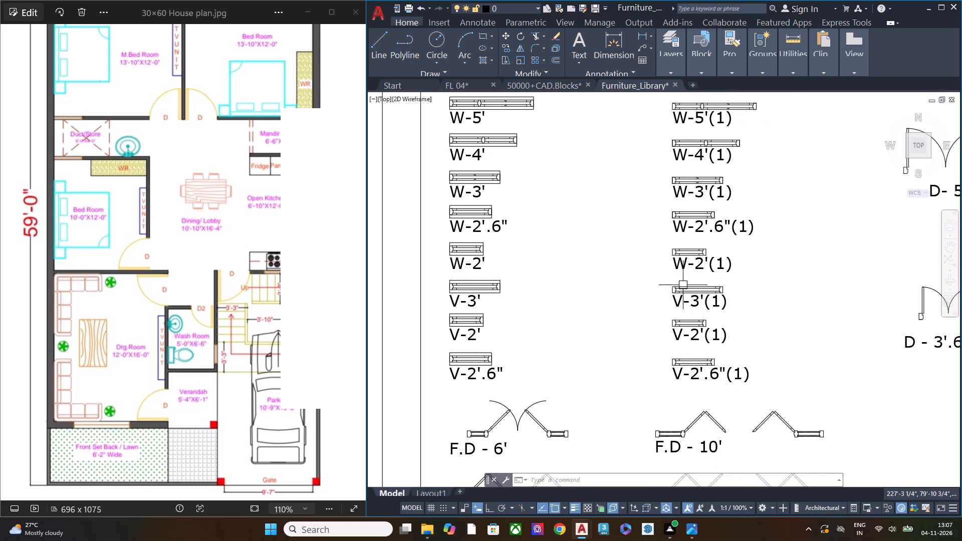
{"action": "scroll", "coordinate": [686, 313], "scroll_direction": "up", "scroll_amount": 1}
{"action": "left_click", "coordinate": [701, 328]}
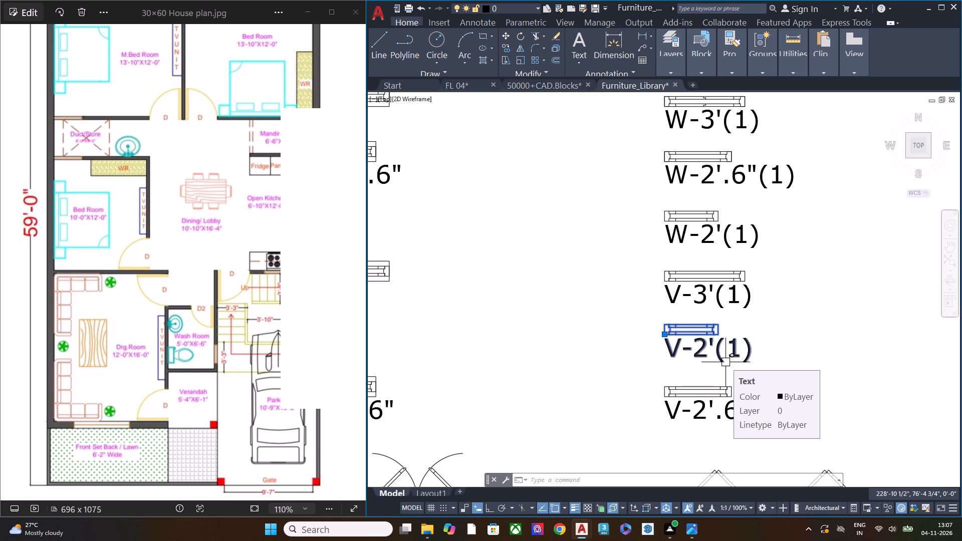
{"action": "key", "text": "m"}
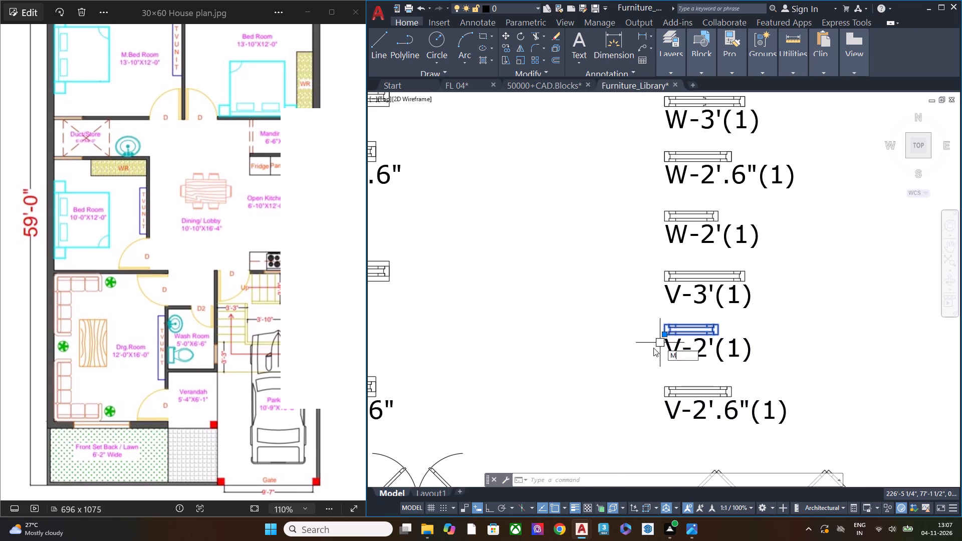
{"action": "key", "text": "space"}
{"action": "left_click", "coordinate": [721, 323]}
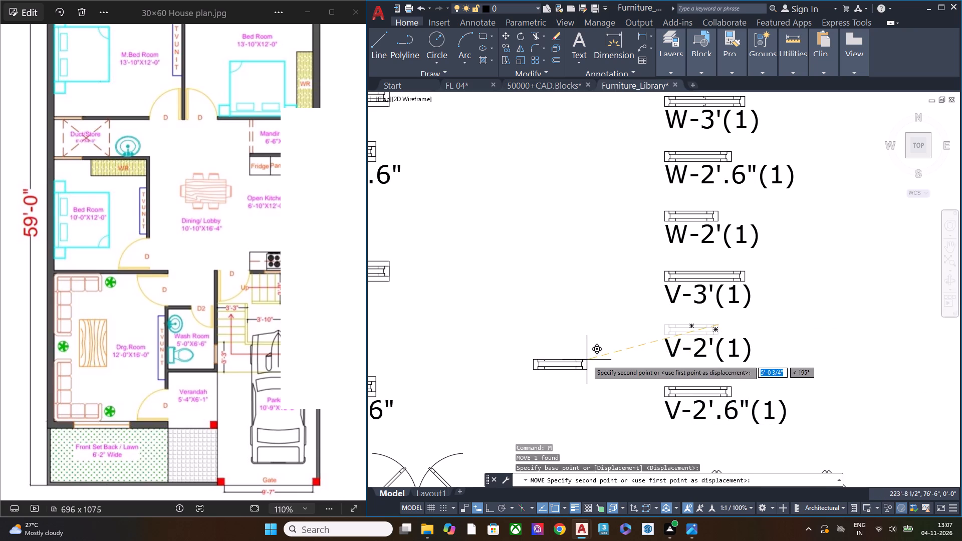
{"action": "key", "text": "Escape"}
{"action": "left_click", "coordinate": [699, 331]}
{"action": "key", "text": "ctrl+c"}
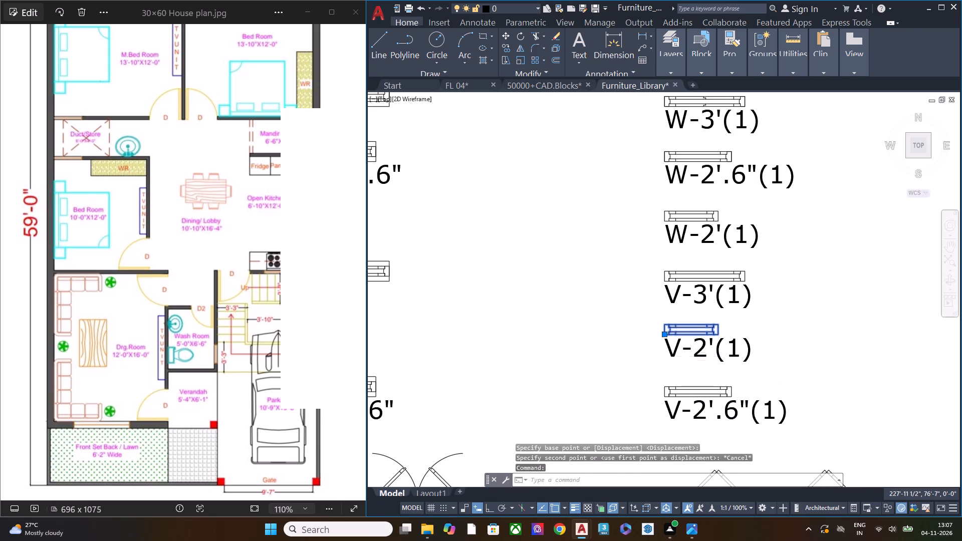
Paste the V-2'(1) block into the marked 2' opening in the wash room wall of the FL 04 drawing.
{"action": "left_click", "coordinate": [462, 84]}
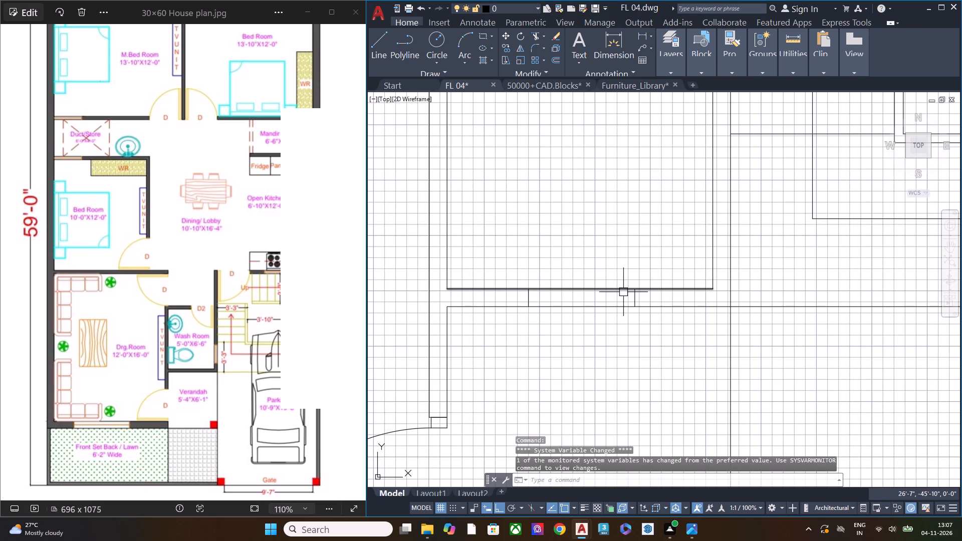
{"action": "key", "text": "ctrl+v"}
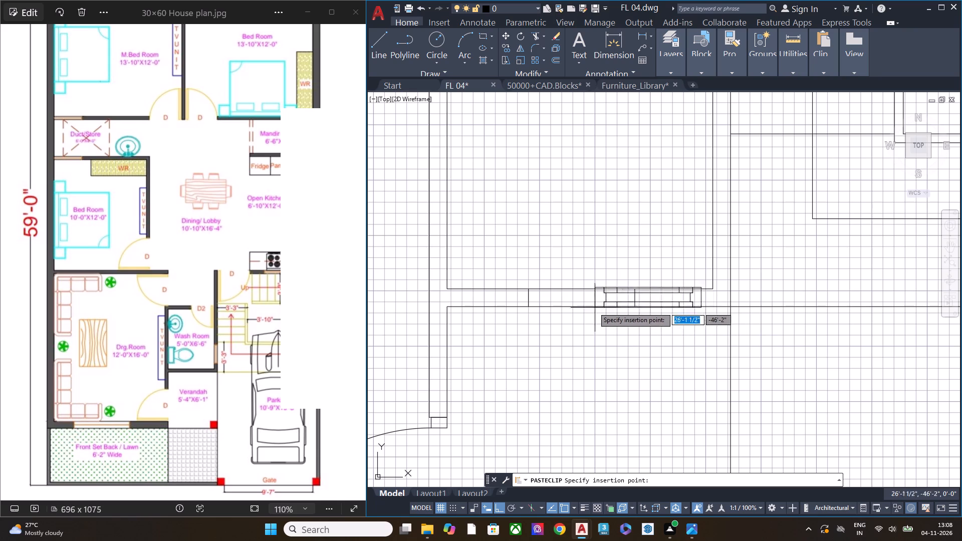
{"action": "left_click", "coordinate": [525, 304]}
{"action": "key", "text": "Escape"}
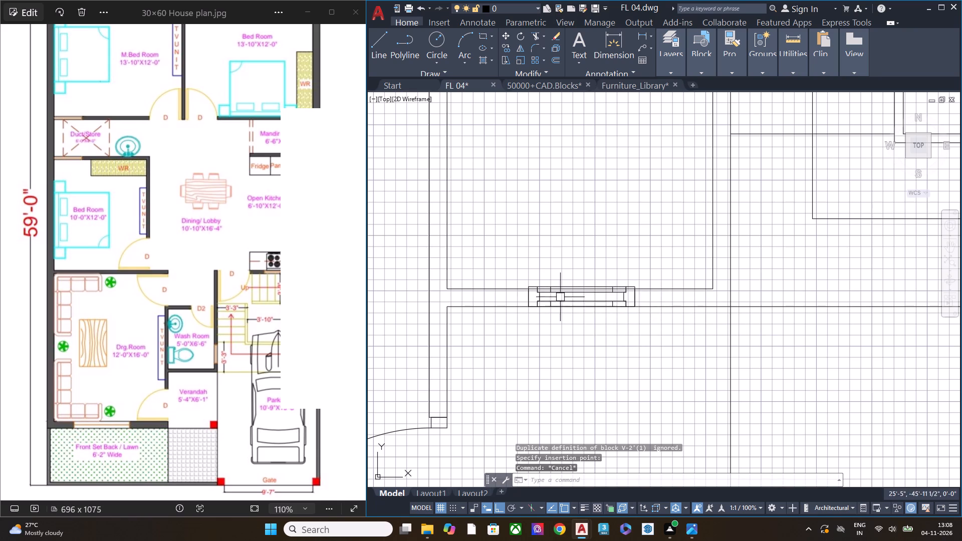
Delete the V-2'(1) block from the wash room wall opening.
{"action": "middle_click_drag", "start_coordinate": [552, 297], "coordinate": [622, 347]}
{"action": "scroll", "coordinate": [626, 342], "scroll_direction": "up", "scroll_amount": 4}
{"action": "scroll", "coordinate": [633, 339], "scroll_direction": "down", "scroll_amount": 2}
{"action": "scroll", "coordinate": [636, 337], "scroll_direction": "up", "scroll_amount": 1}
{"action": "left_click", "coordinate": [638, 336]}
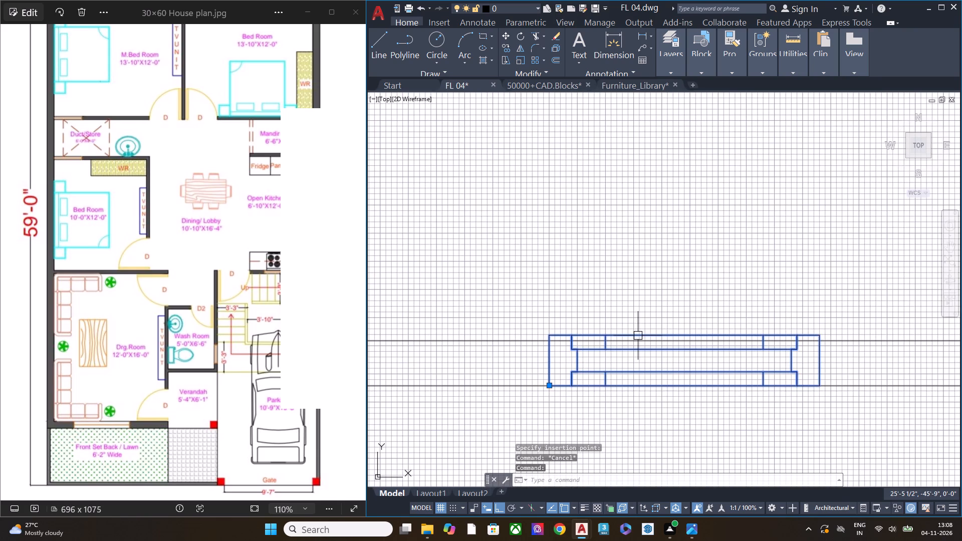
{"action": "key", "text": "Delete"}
Draw a 2' line along the middle of the wash room window opening, joining the midpoints of its two edge lines.
{"action": "middle_click_drag", "start_coordinate": [637, 397], "coordinate": [607, 377]}
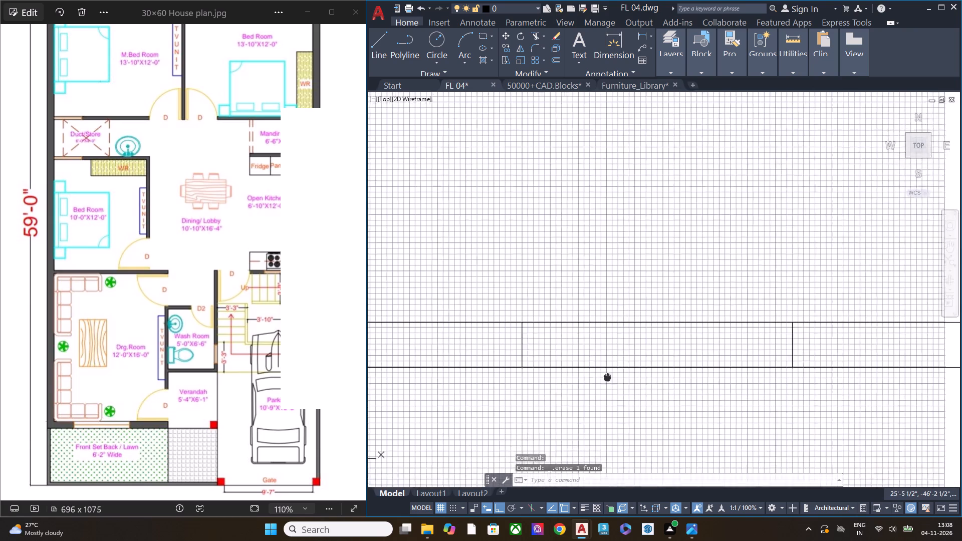
{"action": "middle_click_drag", "start_coordinate": [607, 377], "coordinate": [566, 356]}
{"action": "type", "text": "L"}
{"action": "key", "text": "space"}
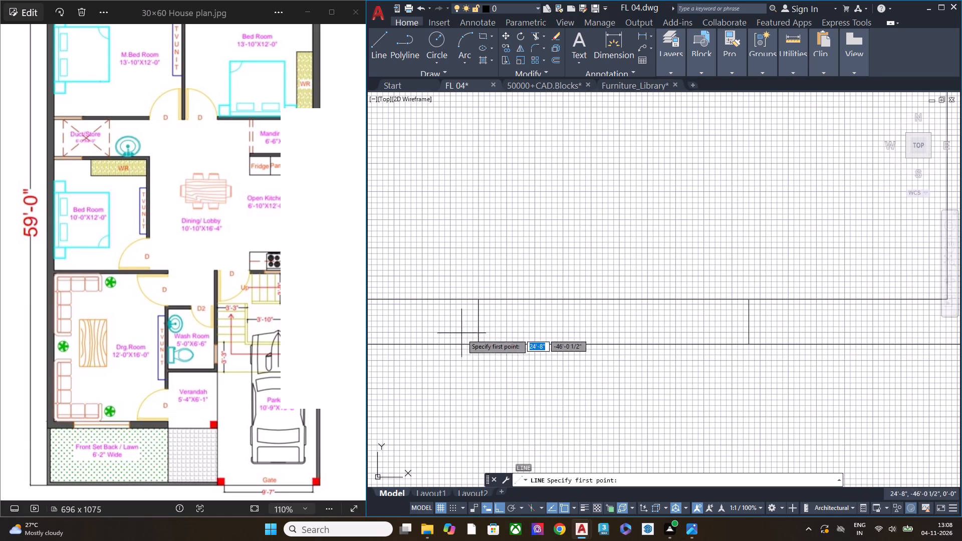
{"action": "left_click", "coordinate": [478, 322]}
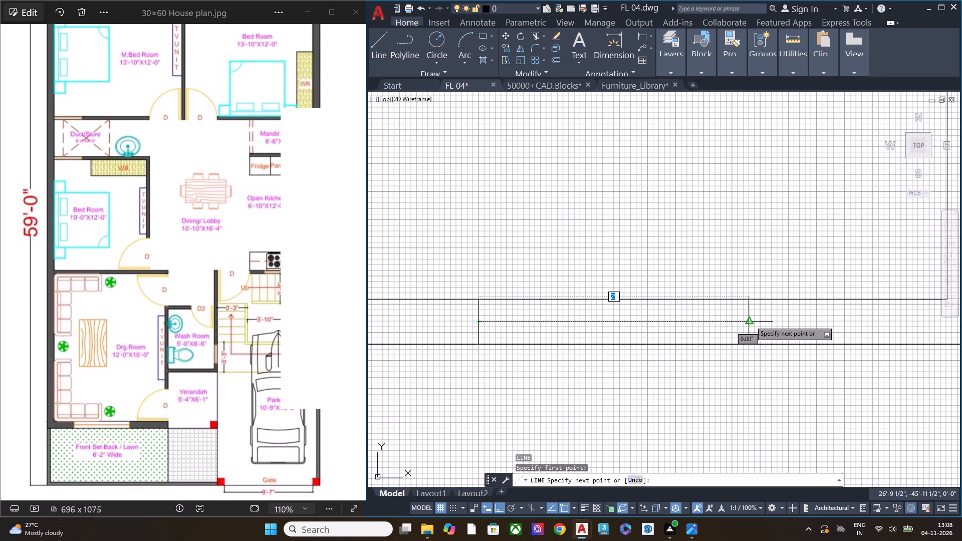
{"action": "left_click", "coordinate": [751, 321]}
{"action": "key", "text": "space"}
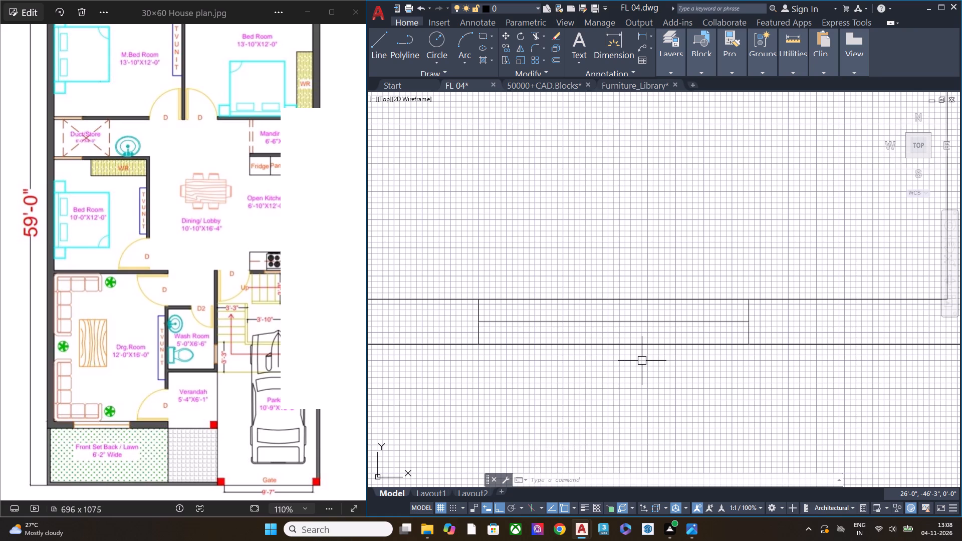
Move the opening's middle line about 1/2" toward the wash room interior.
{"action": "left_click", "coordinate": [685, 323]}
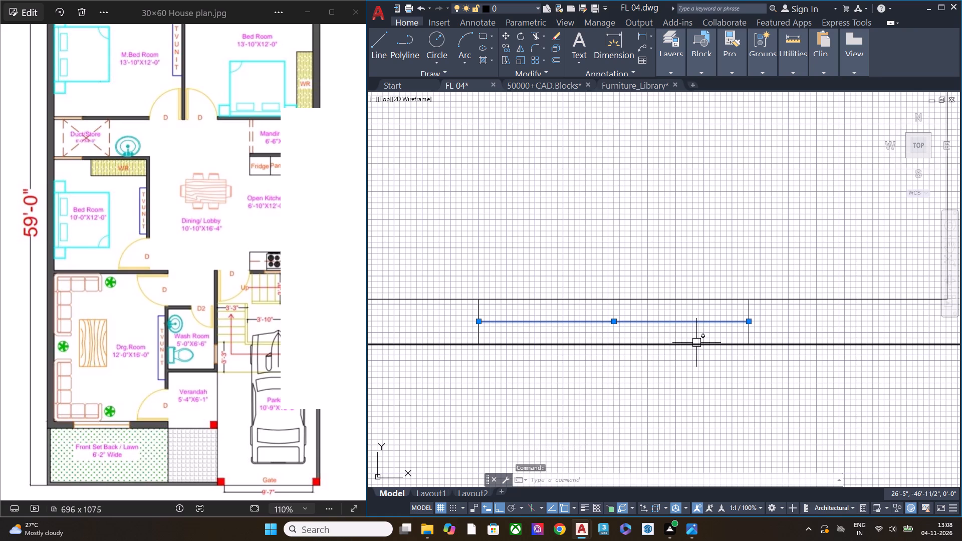
{"action": "type", "text": "M"}
{"action": "key", "text": "space"}
{"action": "left_click", "coordinate": [717, 403]}
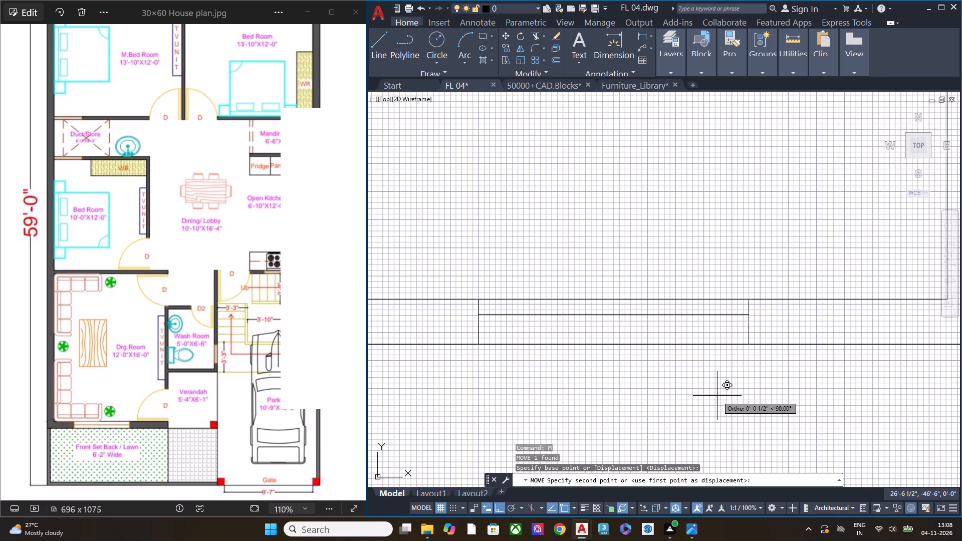
{"action": "left_click", "coordinate": [717, 396]}
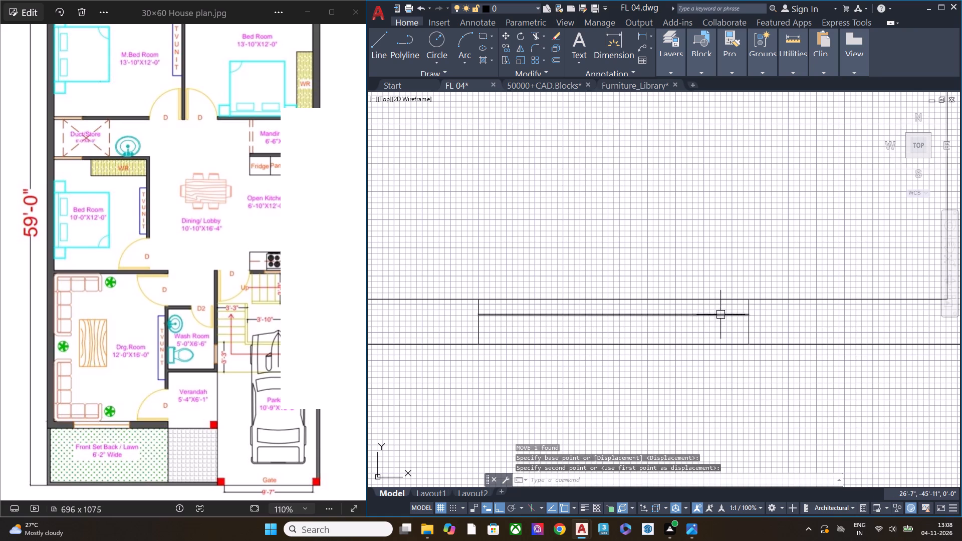
Copy the shifted line about 1" toward the verandah to form the window's second glazing line.
{"action": "left_click", "coordinate": [721, 315]}
{"action": "key", "text": "c"}
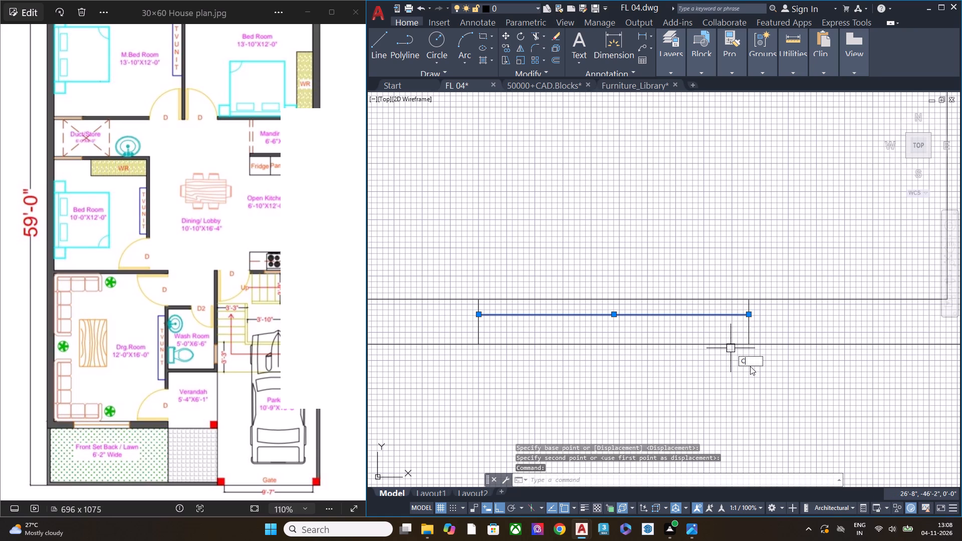
{"action": "left_click", "coordinate": [758, 377]}
{"action": "left_click", "coordinate": [770, 320]}
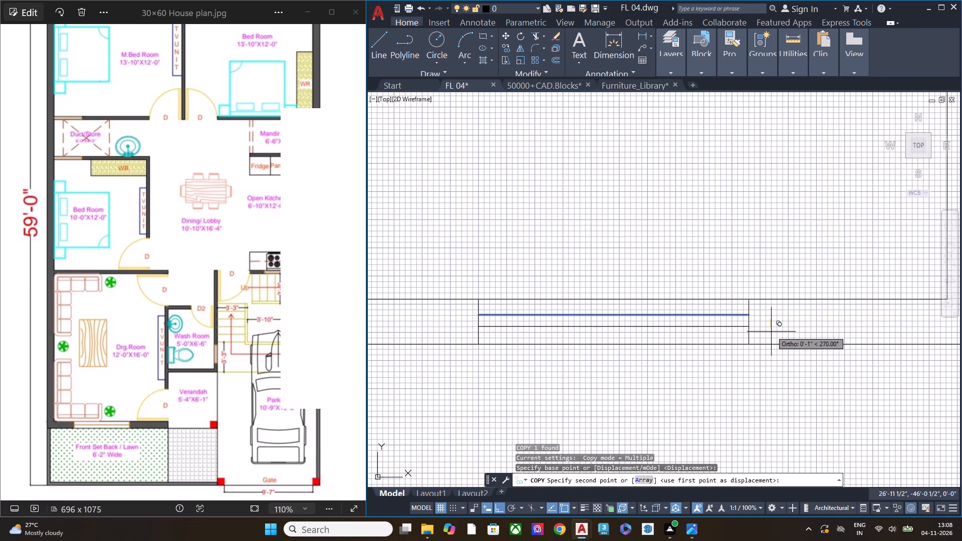
{"action": "left_click", "coordinate": [771, 332]}
{"action": "key", "text": "Escape"}
Compare the drawn verandah, lawn and parking area with the full 30×60 reference plan image.
{"action": "scroll", "coordinate": [705, 319], "scroll_direction": "down", "scroll_amount": 3}
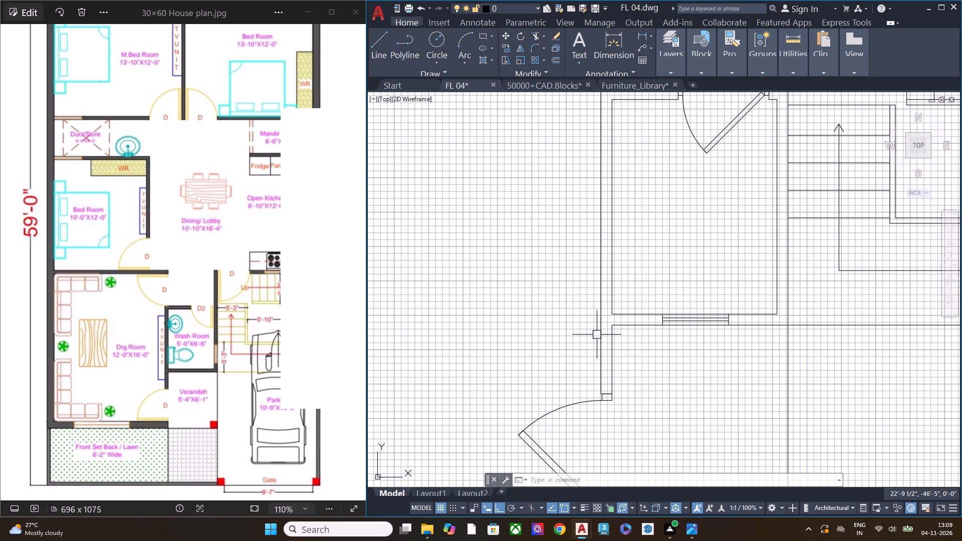
{"action": "middle_click_drag", "start_coordinate": [635, 372], "coordinate": [529, 249]}
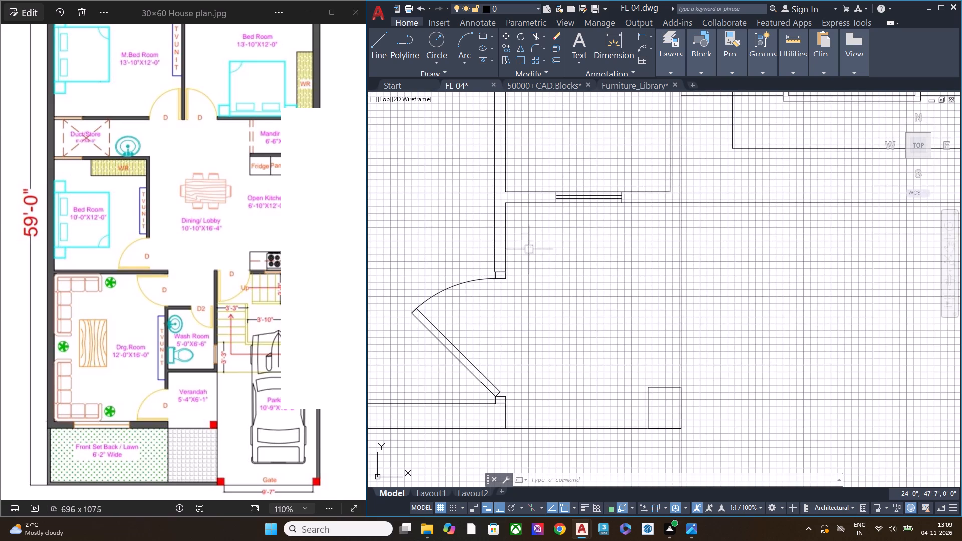
{"action": "scroll", "coordinate": [555, 259], "scroll_direction": "down", "scroll_amount": 1}
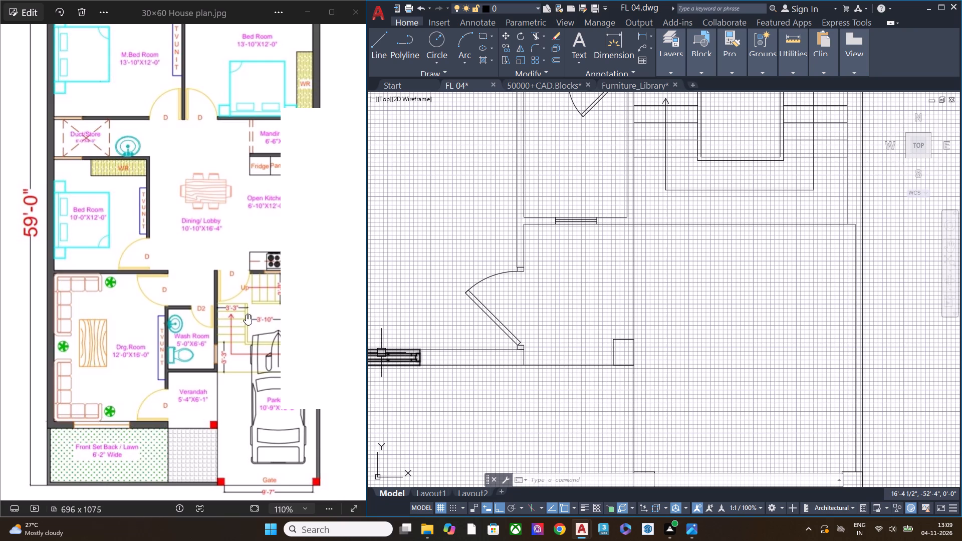
{"action": "left_click", "coordinate": [337, 82]}
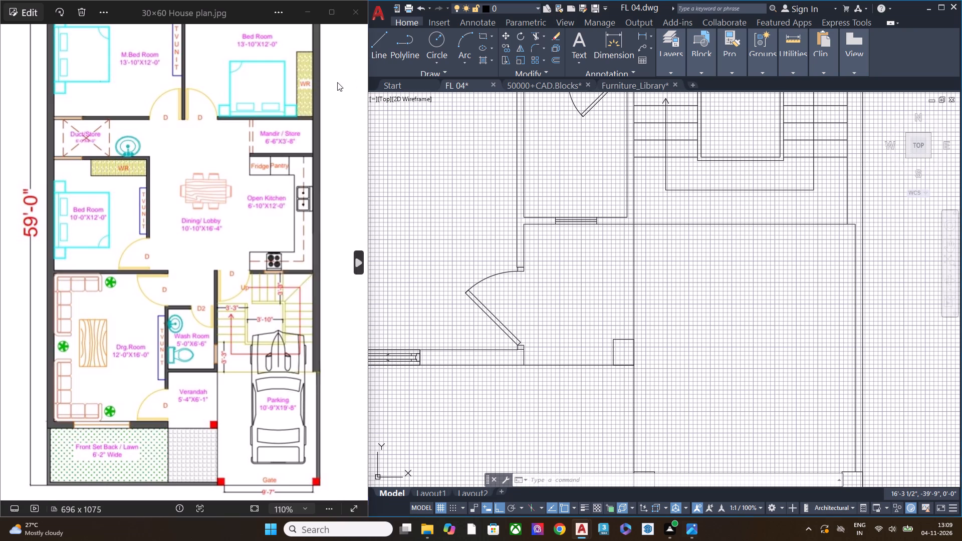
{"action": "left_click", "coordinate": [13, 265]}
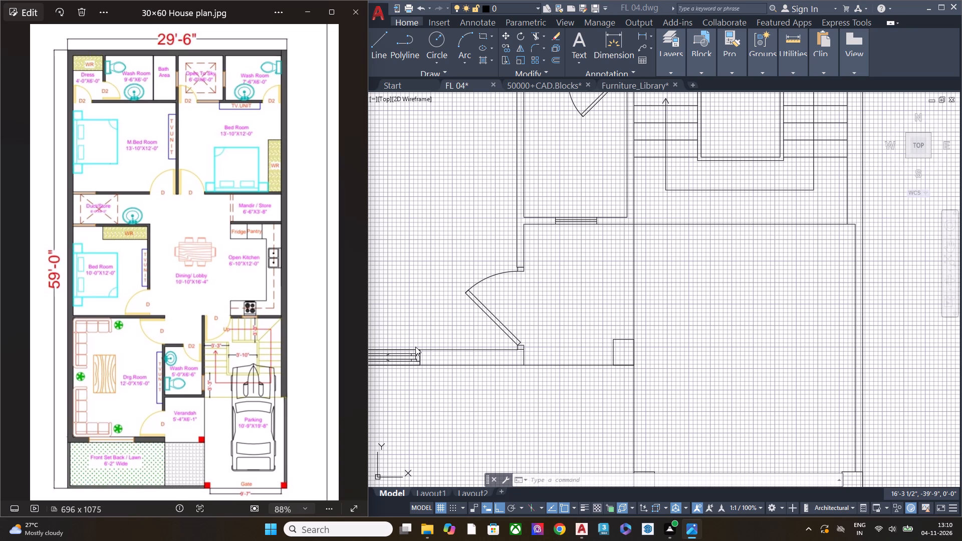
{"action": "scroll", "coordinate": [735, 281], "scroll_direction": "down", "scroll_amount": 1}
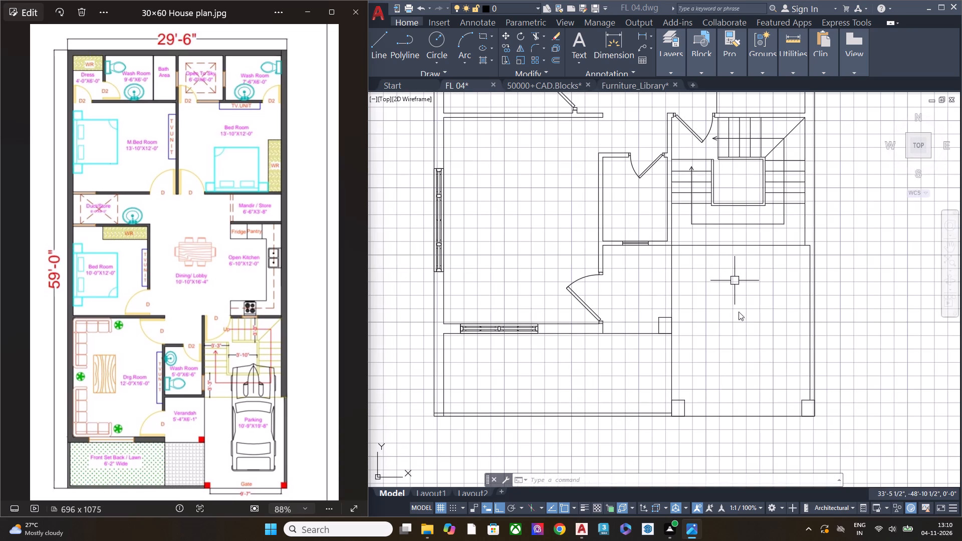
{"action": "middle_click_drag", "start_coordinate": [711, 314], "coordinate": [717, 346]}
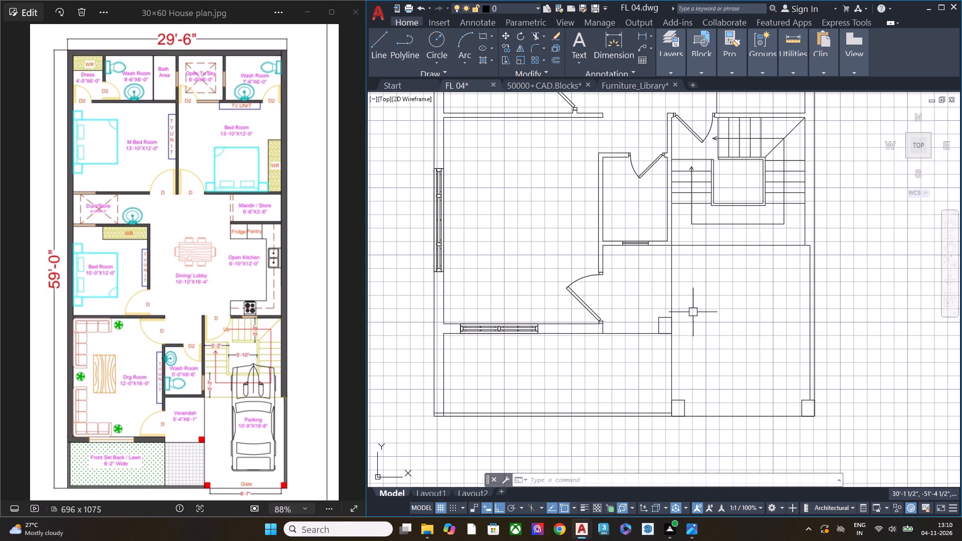
{"action": "middle_click_drag", "start_coordinate": [700, 294], "coordinate": [706, 333]}
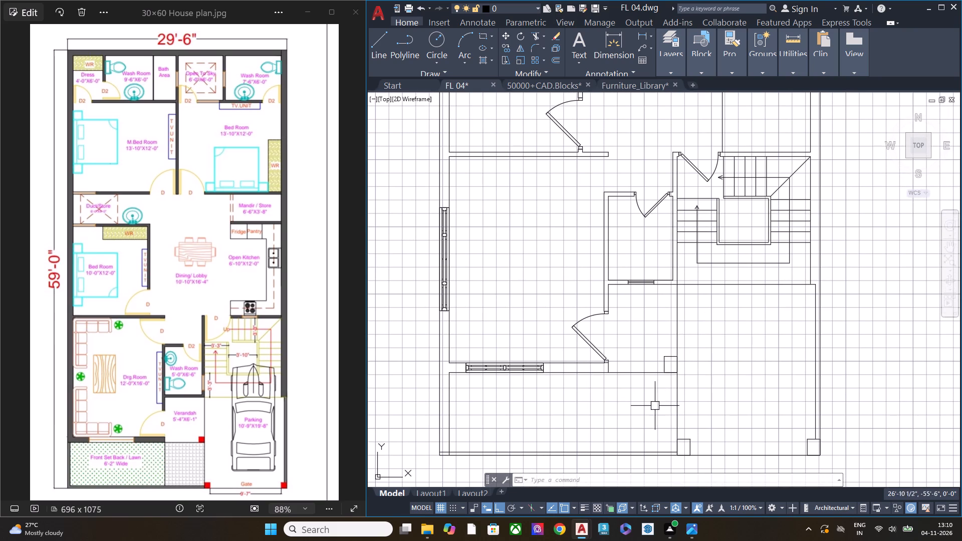
{"action": "middle_click_drag", "start_coordinate": [655, 406], "coordinate": [619, 389]}
{"action": "scroll", "coordinate": [643, 342], "scroll_direction": "up", "scroll_amount": 1}
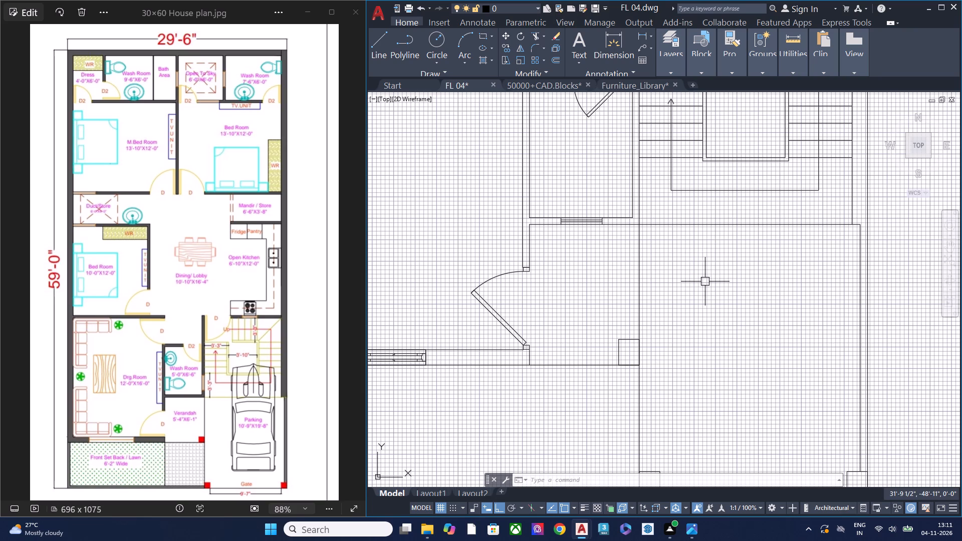
Offset the kitchen's exterior side wall line 2' into the kitchen to form the counter edge.
{"action": "middle_click_drag", "start_coordinate": [699, 285], "coordinate": [578, 367]}
{"action": "middle_click_drag", "start_coordinate": [702, 246], "coordinate": [620, 216]}
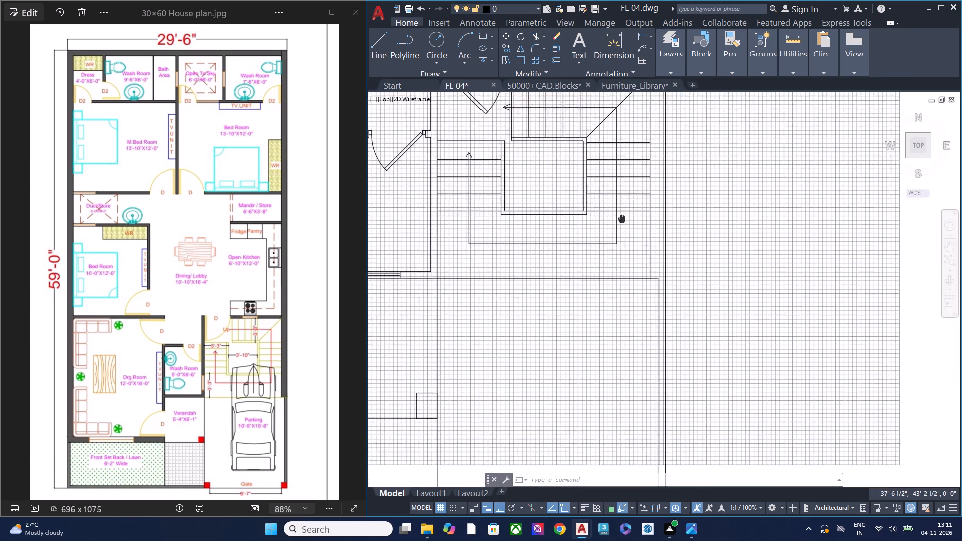
{"action": "middle_click_drag", "start_coordinate": [620, 216], "coordinate": [620, 164]}
{"action": "scroll", "coordinate": [645, 173], "scroll_direction": "down", "scroll_amount": 3}
{"action": "middle_click_drag", "start_coordinate": [591, 233], "coordinate": [600, 320]}
{"action": "scroll", "coordinate": [639, 173], "scroll_direction": "up", "scroll_amount": 3}
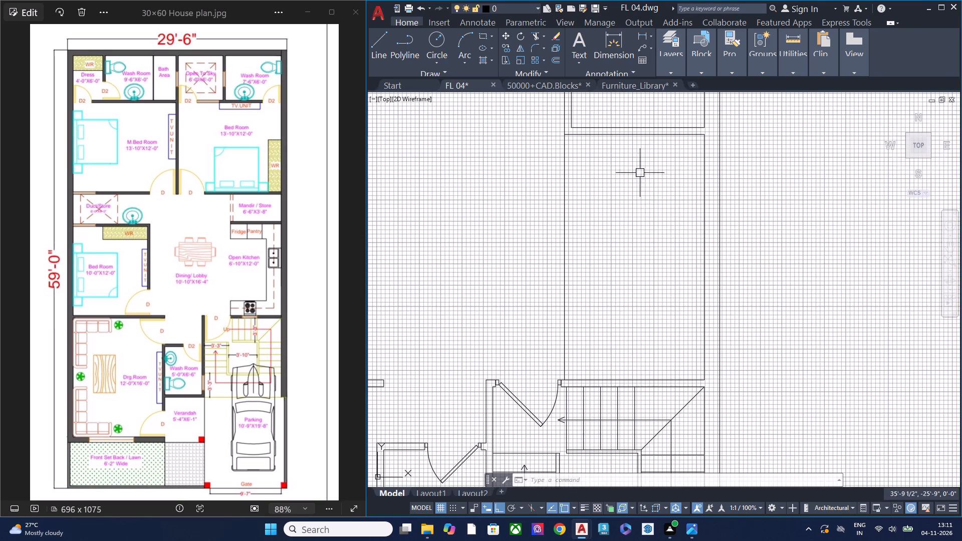
{"action": "left_click", "coordinate": [702, 204]}
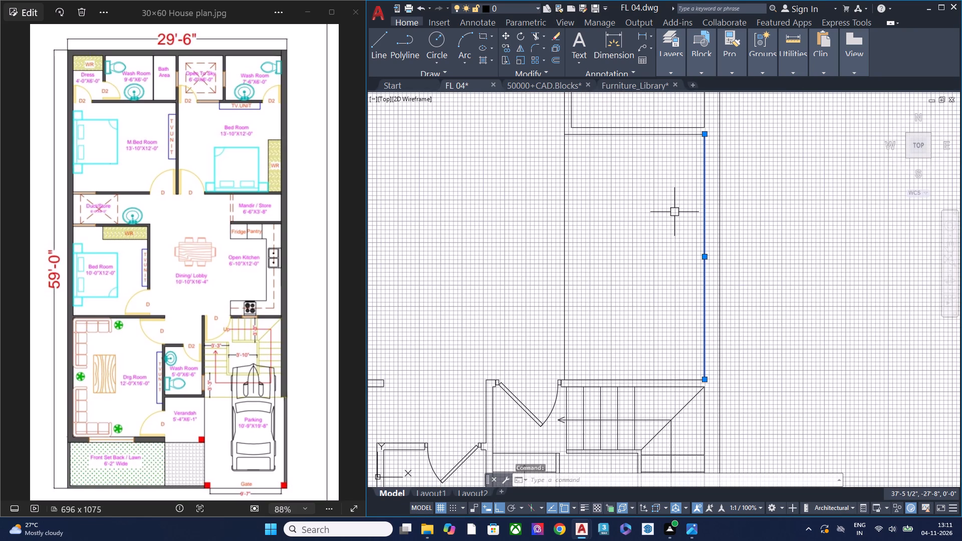
{"action": "type", "text": "OFF"}
{"action": "key", "text": "space"}
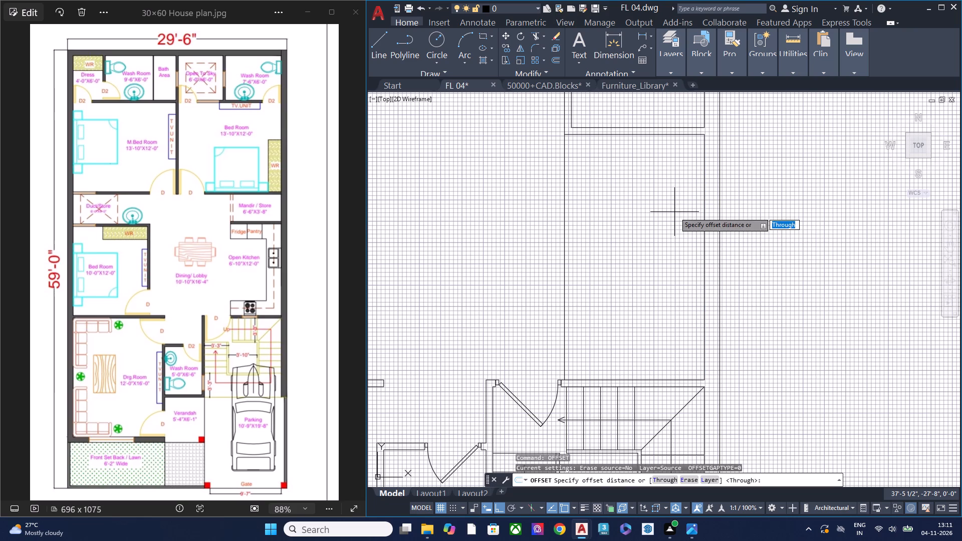
{"action": "left_click", "coordinate": [674, 212]}
{"action": "key", "text": "space"}
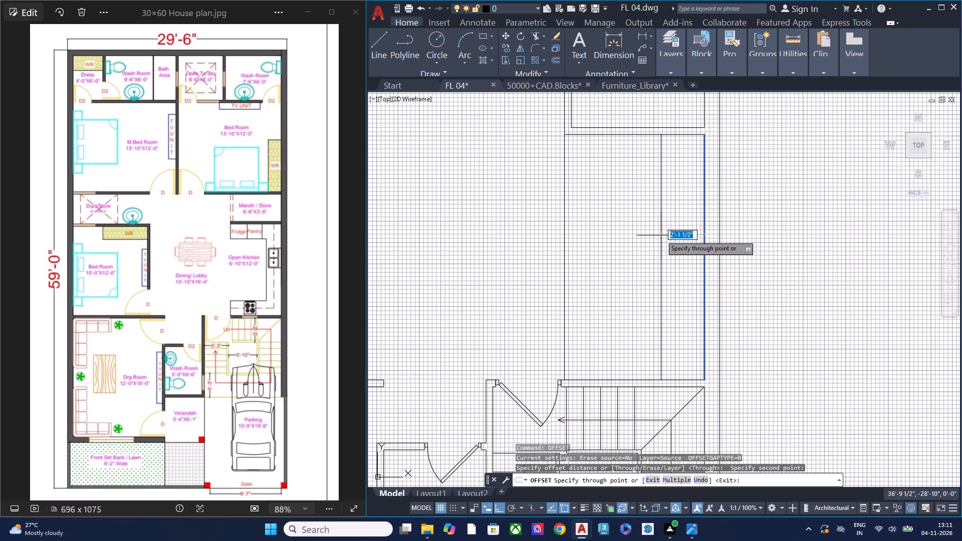
{"action": "type", "text": "2'"}
{"action": "key", "text": "Return"}
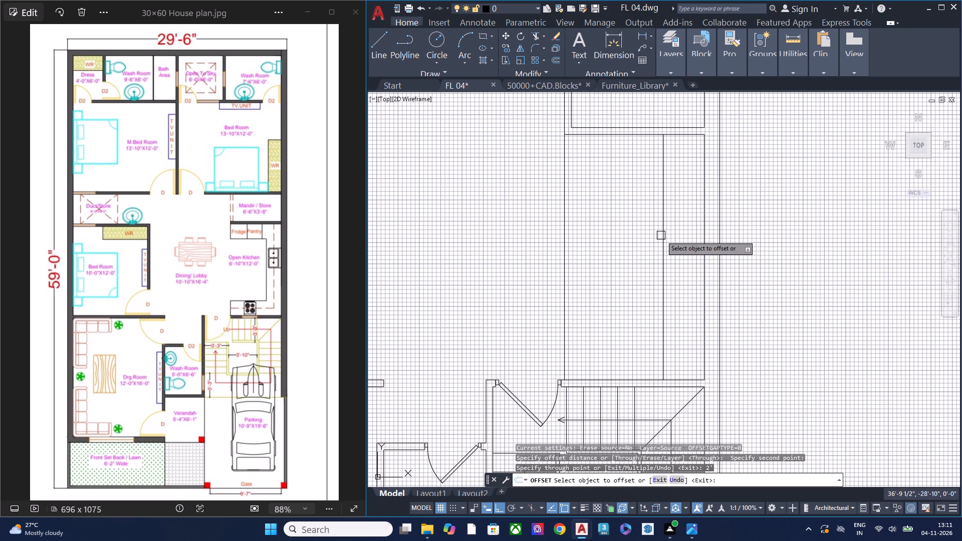
Offset the kitchen's staircase-side and store-side wall lines 2' inward to form the remaining counter edges.
{"action": "left_click", "coordinate": [631, 377]}
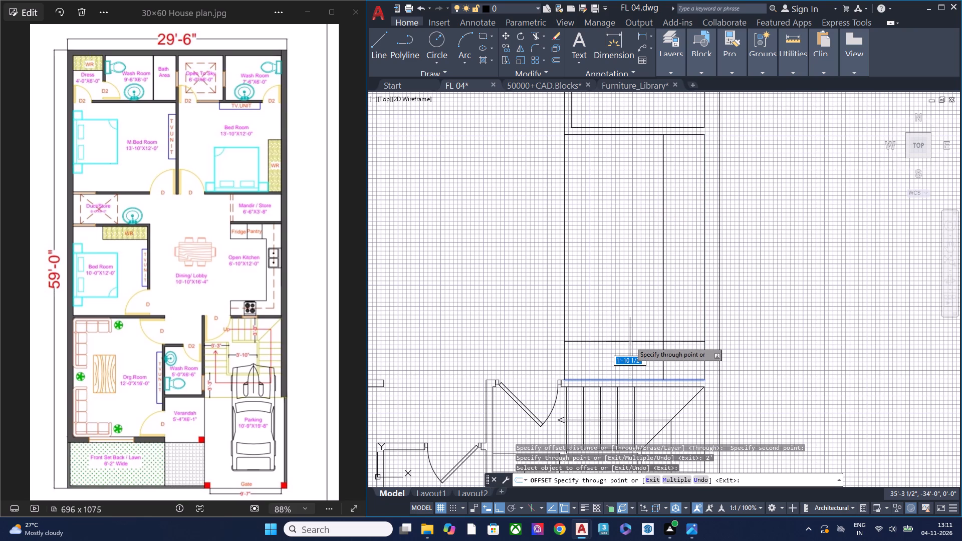
{"action": "type", "text": "2'"}
{"action": "key", "text": "Return"}
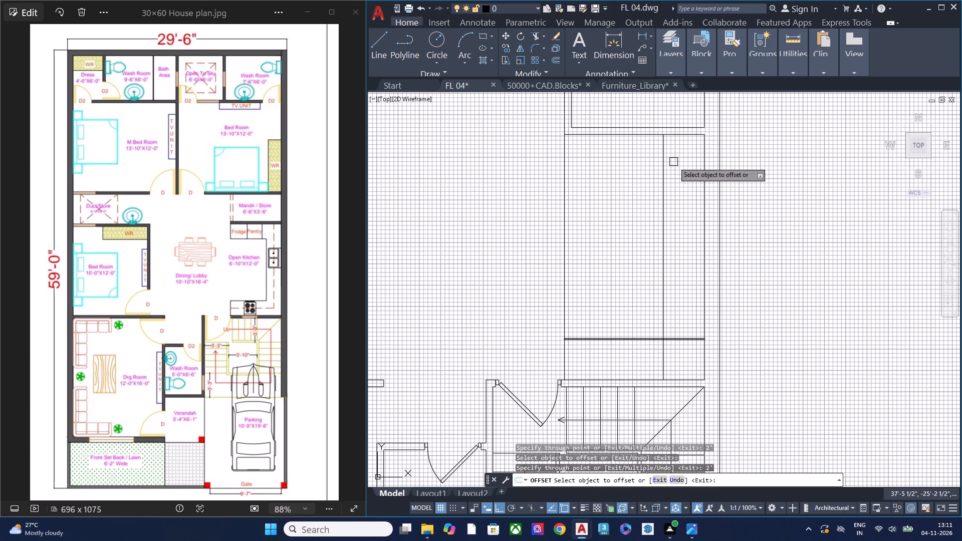
{"action": "left_click", "coordinate": [640, 136]}
{"action": "type", "text": "2'"}
{"action": "key", "text": "Return"}
{"action": "key", "text": "Escape"}
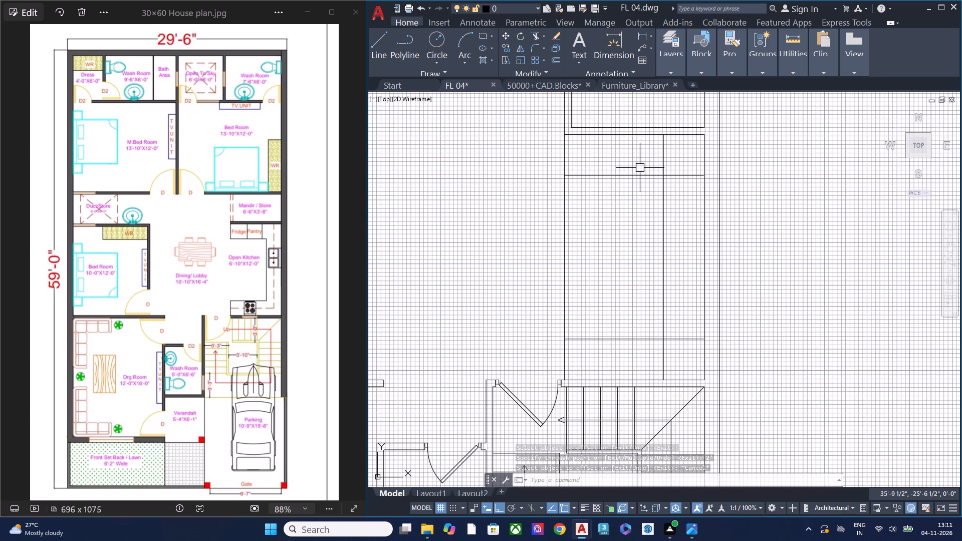
Trim the overlapping ends of the three kitchen counter lines at both corners to leave a U-shaped counter outline.
{"action": "type", "text": "TR"}
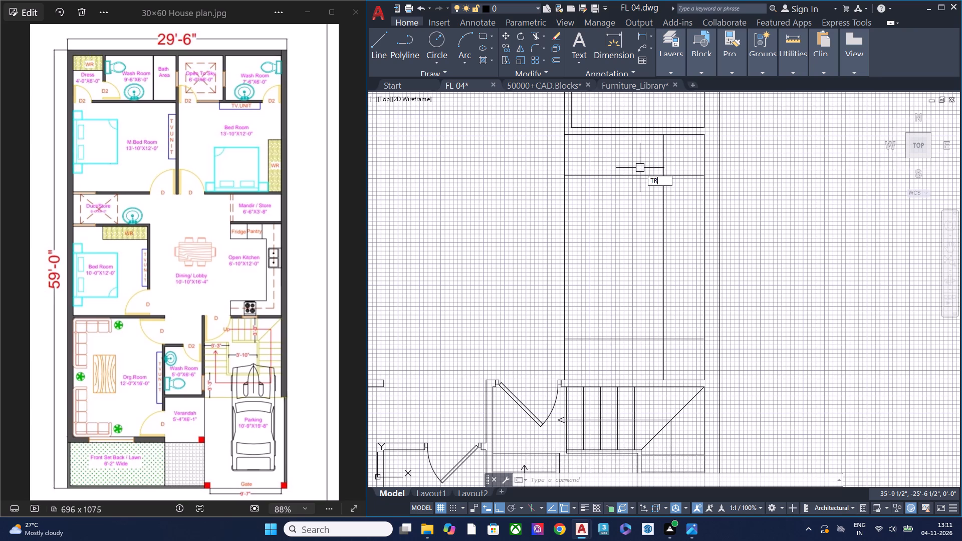
{"action": "key", "text": "space"}
{"action": "left_click", "coordinate": [663, 159]}
{"action": "left_click", "coordinate": [680, 173]}
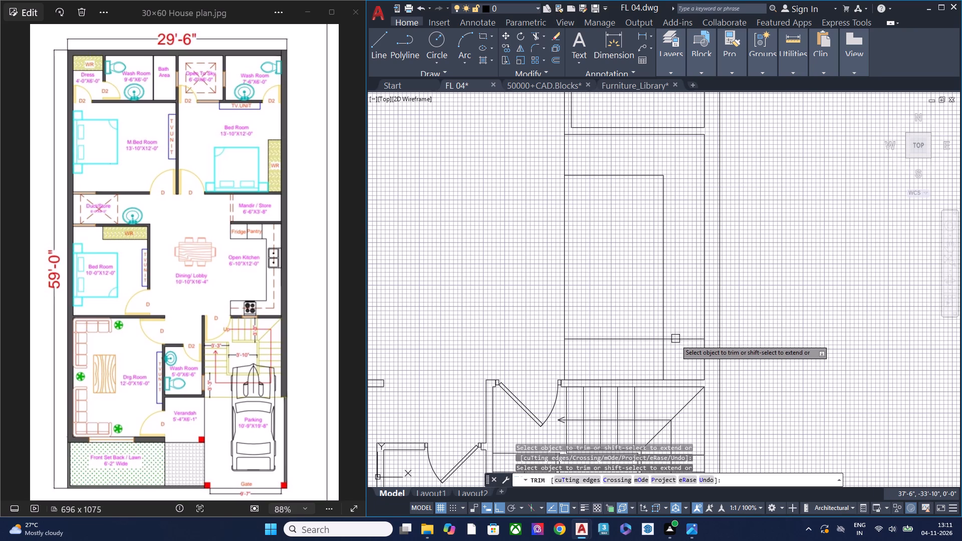
{"action": "left_click", "coordinate": [675, 340]}
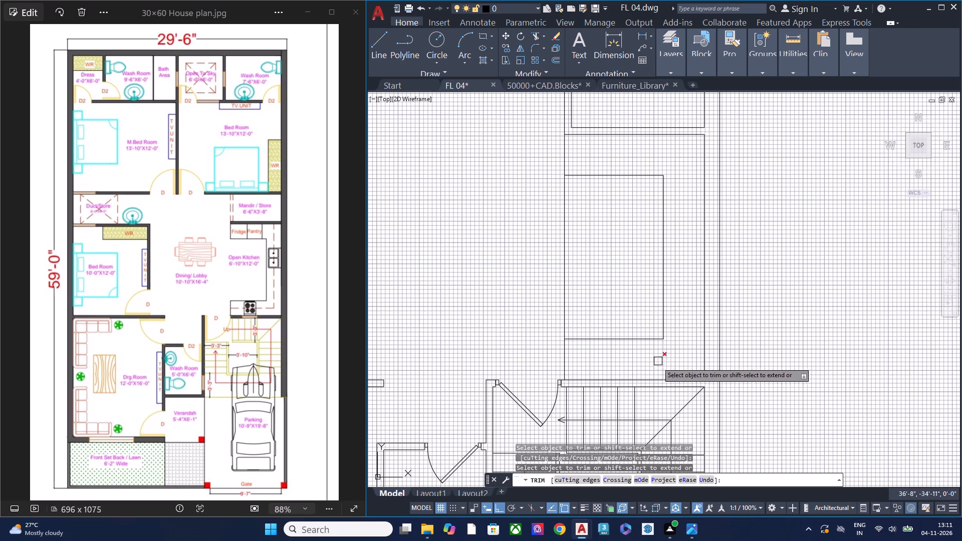
{"action": "left_click", "coordinate": [665, 358]}
{"action": "key", "text": "Escape"}
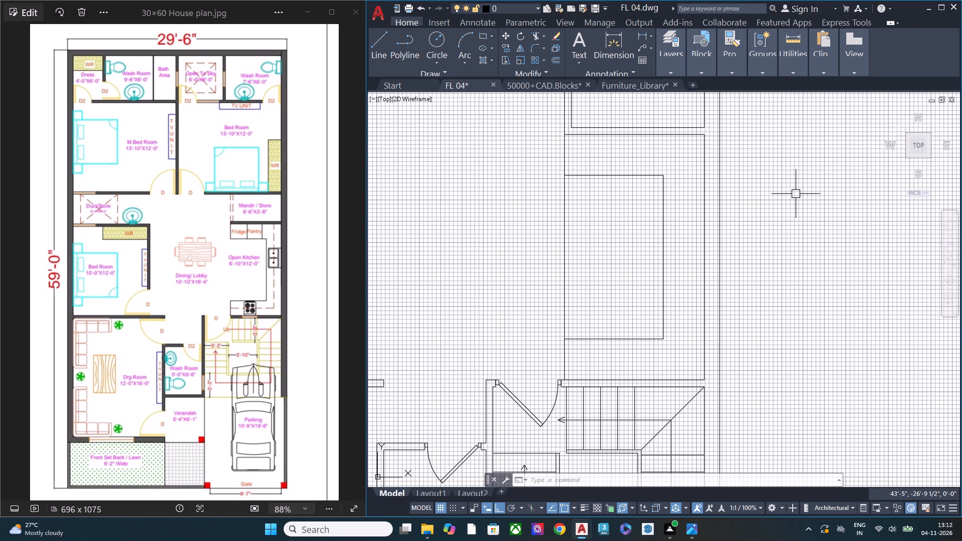
{"action": "key", "text": "Escape"}
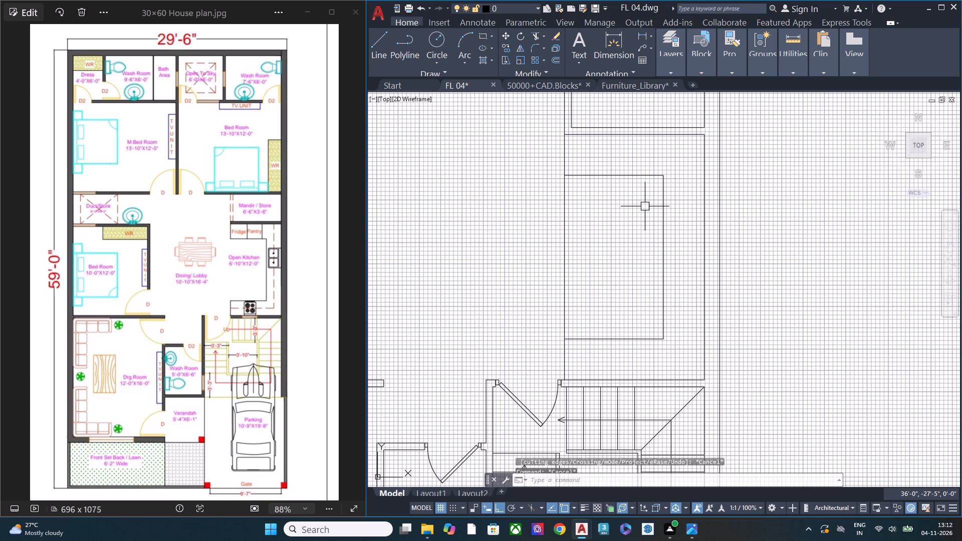
Draw a horizontal line about 1'-1 1/2" long across the kitchen's exterior wall, level with the counter's store-side edge.
{"action": "scroll", "coordinate": [676, 221], "scroll_direction": "down", "scroll_amount": 1}
{"action": "middle_click_drag", "start_coordinate": [734, 217], "coordinate": [652, 226]}
{"action": "scroll", "coordinate": [625, 207], "scroll_direction": "up", "scroll_amount": 1}
{"action": "key", "text": "l"}
{"action": "key", "text": "space"}
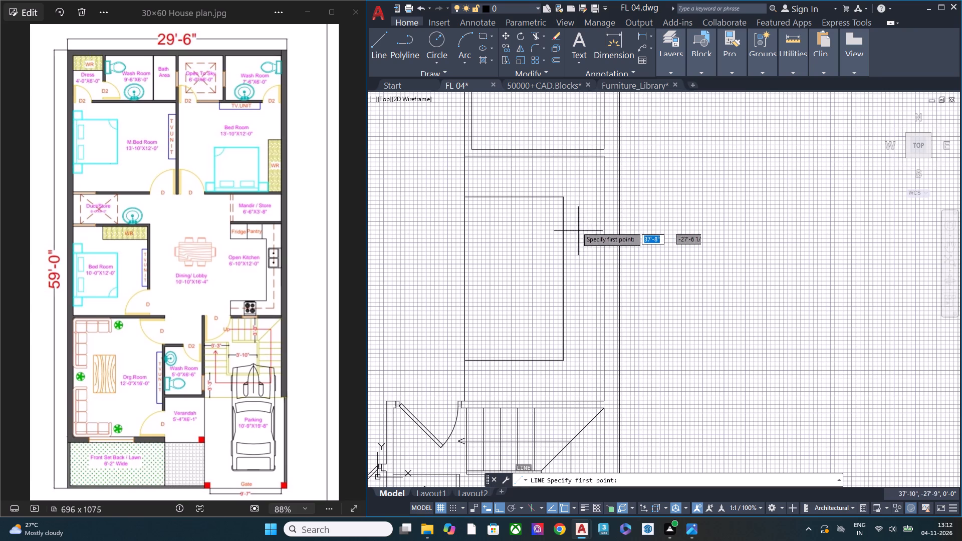
{"action": "left_click", "coordinate": [603, 199]}
{"action": "left_click", "coordinate": [627, 198]}
{"action": "key", "text": "space"}
Move the short line across the kitchen's exterior wall about 5 1/2" toward the staircase.
{"action": "left_click", "coordinate": [635, 214]}
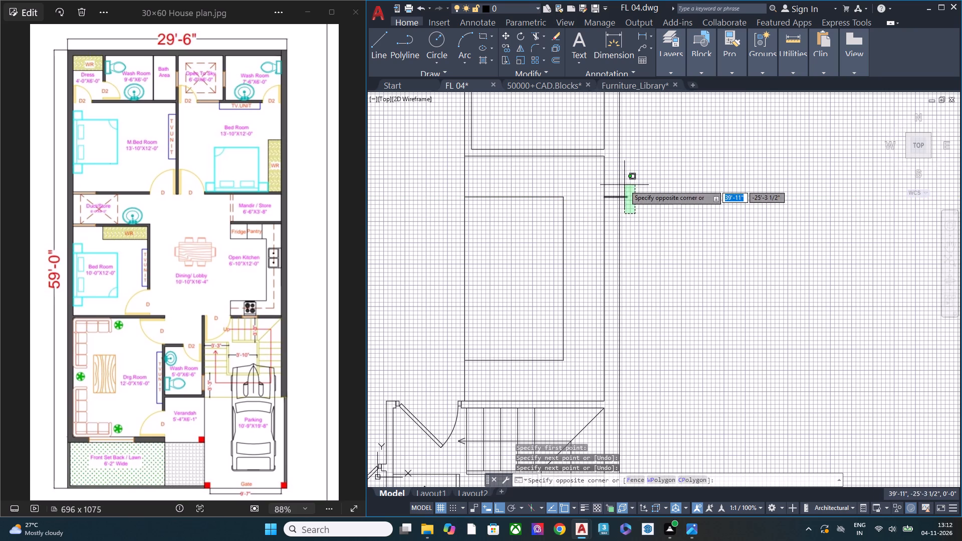
{"action": "left_click", "coordinate": [624, 185]}
{"action": "type", "text": "M"}
{"action": "key", "text": "space"}
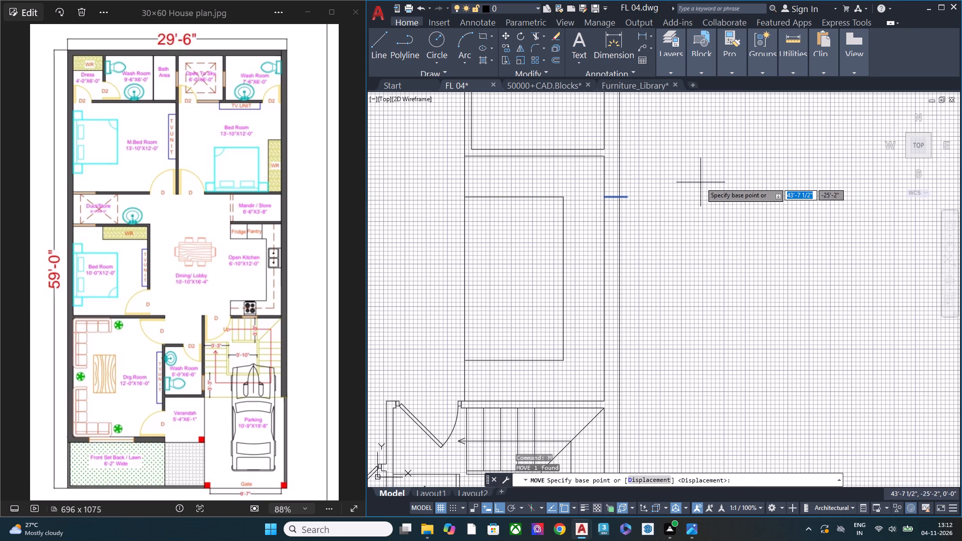
{"action": "left_click", "coordinate": [704, 175]}
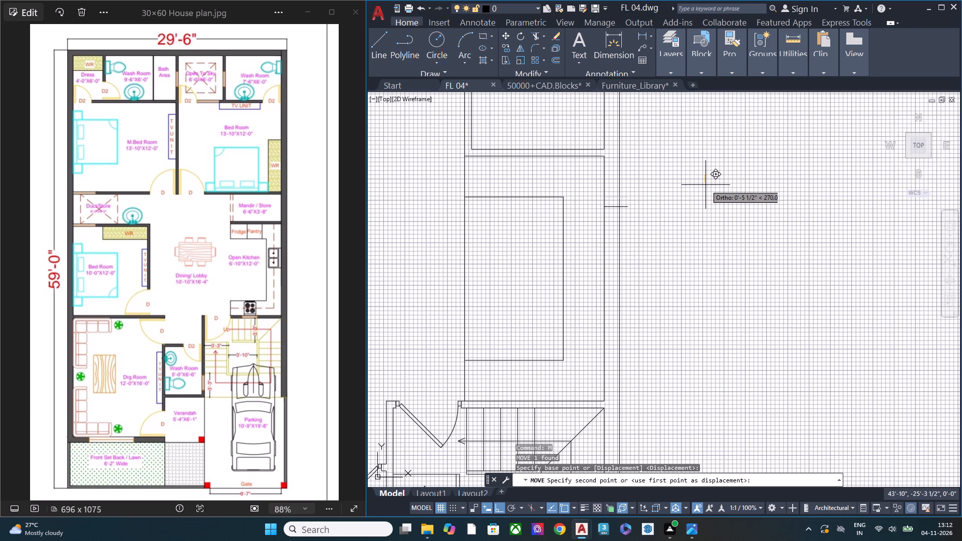
{"action": "left_click", "coordinate": [705, 185]}
{"action": "key", "text": "Escape"}
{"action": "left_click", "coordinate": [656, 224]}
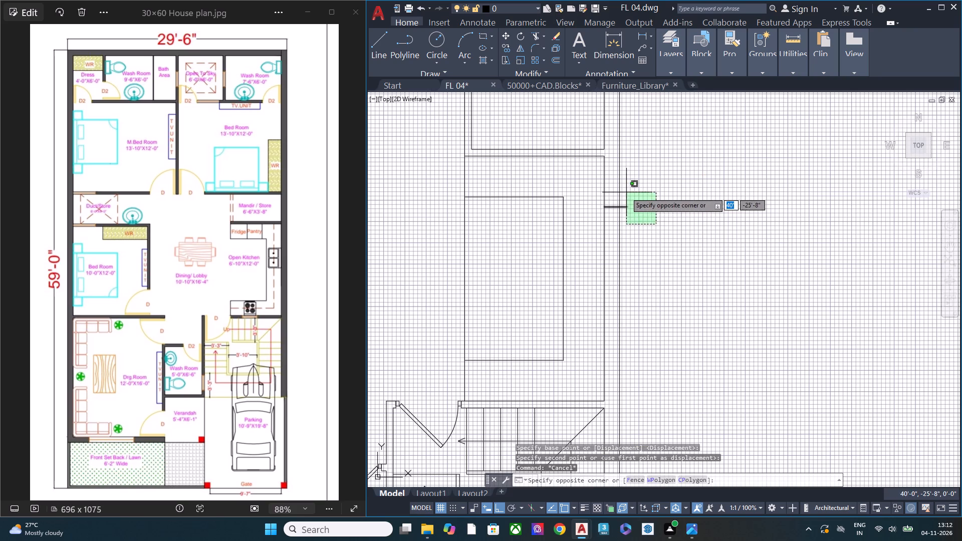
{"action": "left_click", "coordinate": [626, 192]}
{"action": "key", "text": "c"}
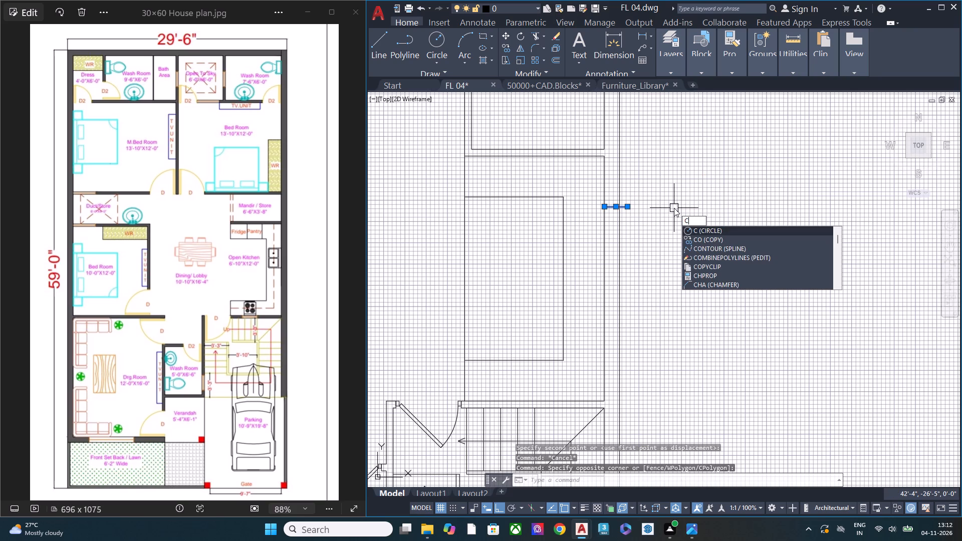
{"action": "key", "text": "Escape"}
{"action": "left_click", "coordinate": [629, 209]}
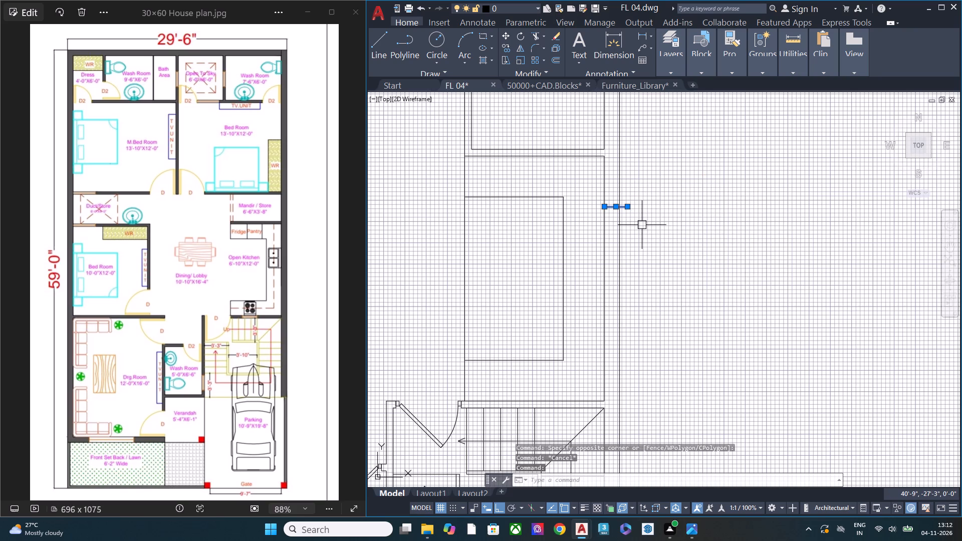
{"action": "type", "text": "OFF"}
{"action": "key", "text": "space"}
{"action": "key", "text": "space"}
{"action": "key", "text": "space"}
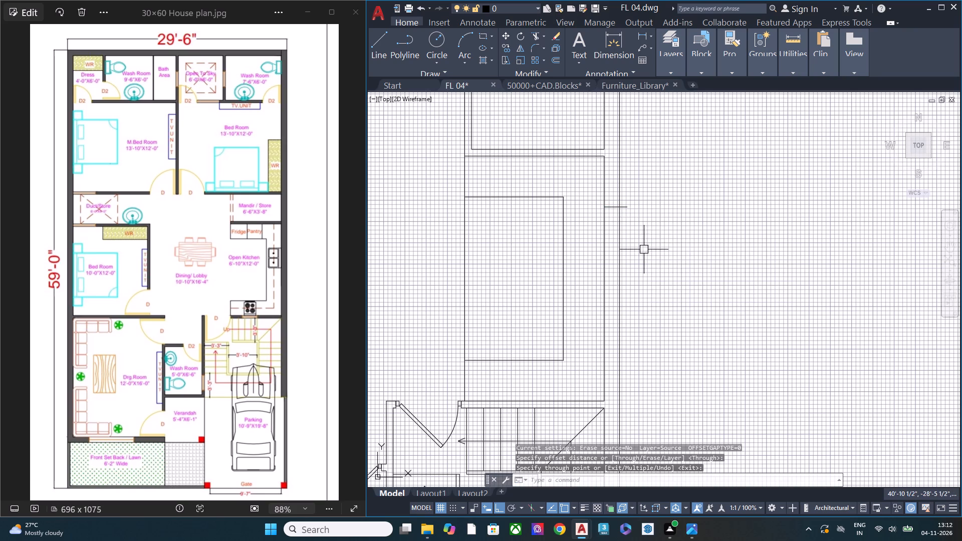
Offset the short line across the kitchen's exterior wall 5' toward the staircase to mark the other window edge.
{"action": "left_click", "coordinate": [634, 210]}
{"action": "left_click", "coordinate": [627, 205]}
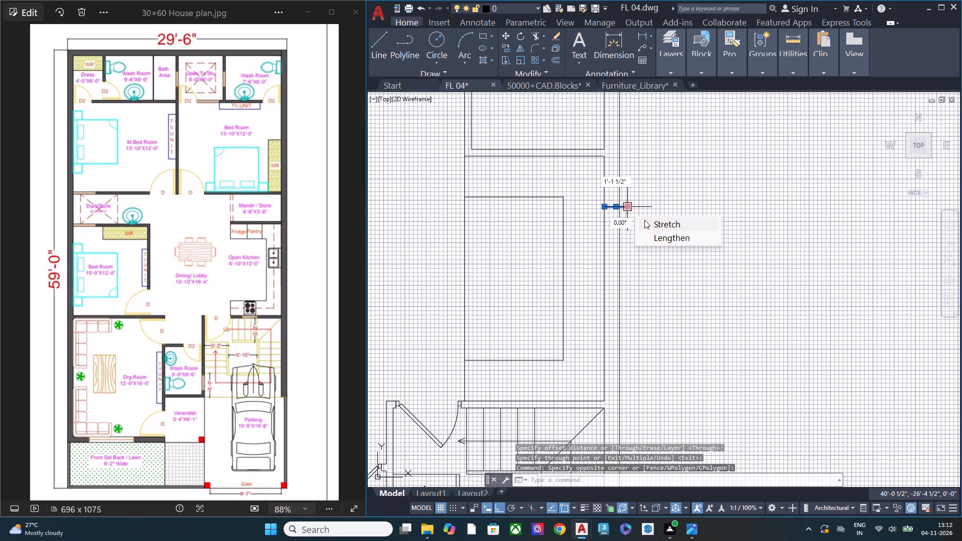
{"action": "type", "text": "OF"}
{"action": "key", "text": "Escape"}
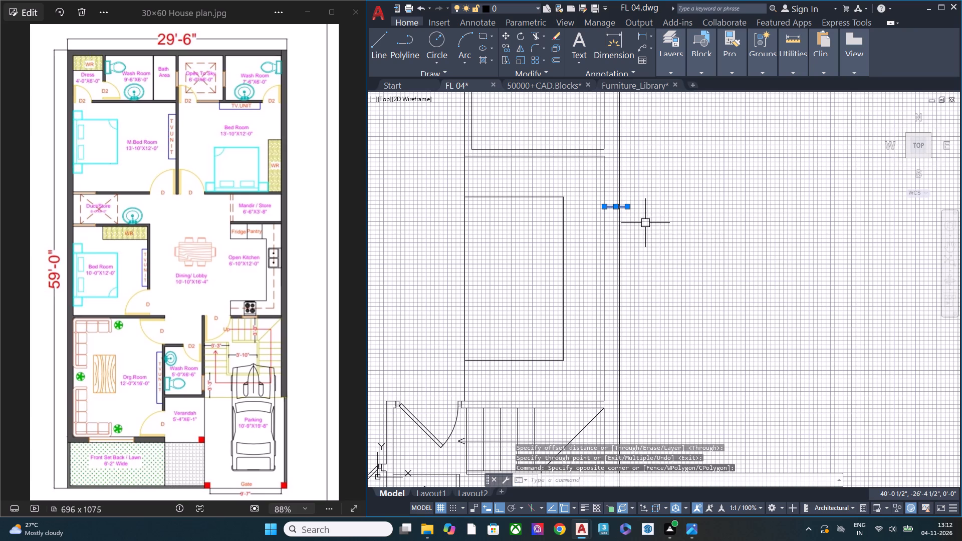
{"action": "key", "text": "o"}
{"action": "key", "text": "f"}
{"action": "type", "text": "F"}
{"action": "key", "text": "space"}
{"action": "key", "text": "space"}
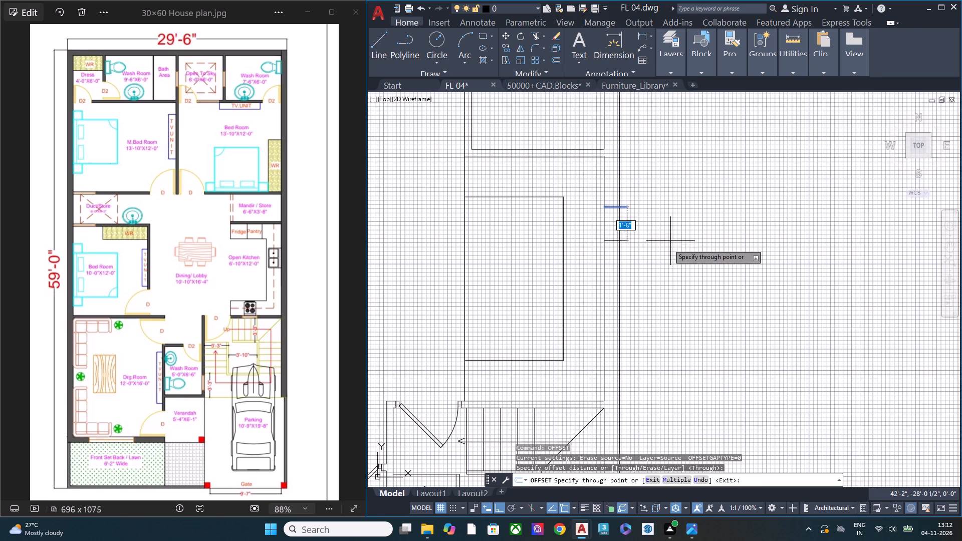
{"action": "middle_click_drag", "start_coordinate": [666, 299], "coordinate": [714, 275]}
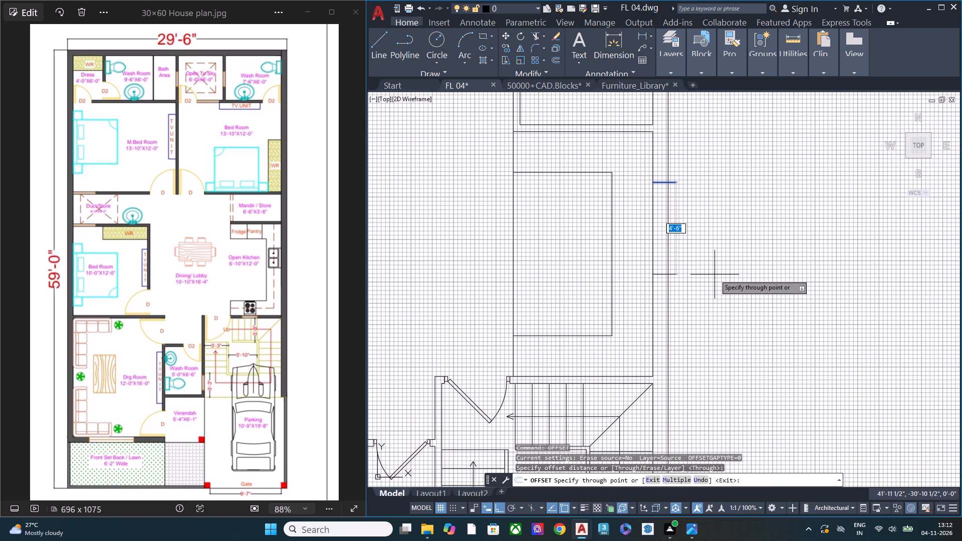
{"action": "type", "text": "5'"}
{"action": "key", "text": "Return"}
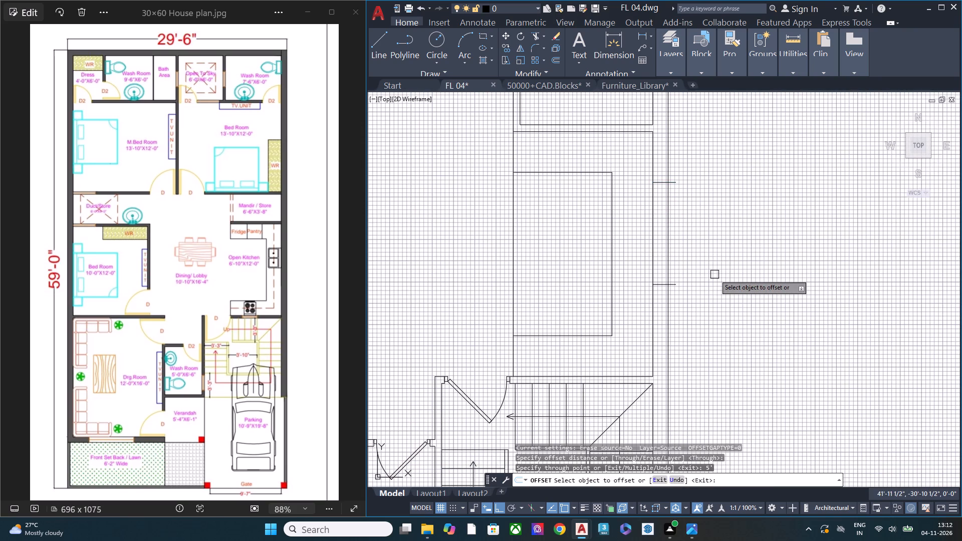
{"action": "key", "text": "Escape"}
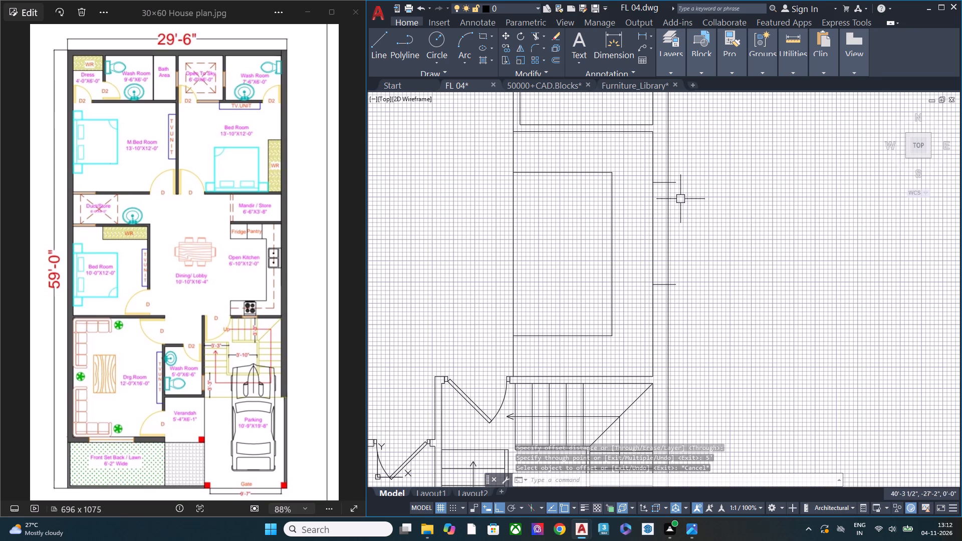
Trim the ends of both kitchen window edge lines that project beyond the exterior wall's outer face.
{"action": "type", "text": "TR"}
{"action": "key", "text": "space"}
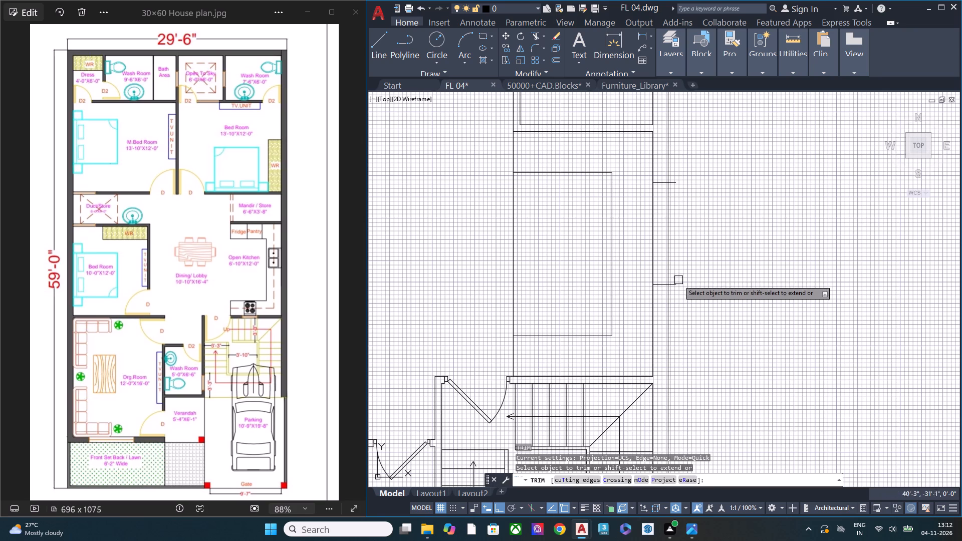
{"action": "left_click", "coordinate": [673, 286]}
{"action": "left_click", "coordinate": [675, 181]}
{"action": "key", "text": "Escape"}
Switch to the 50000+CAD.Blocks drawing and examine the washbasin and sanitary fixture blocks for a suitable sink.
{"action": "scroll", "coordinate": [695, 211], "scroll_direction": "down", "scroll_amount": 1}
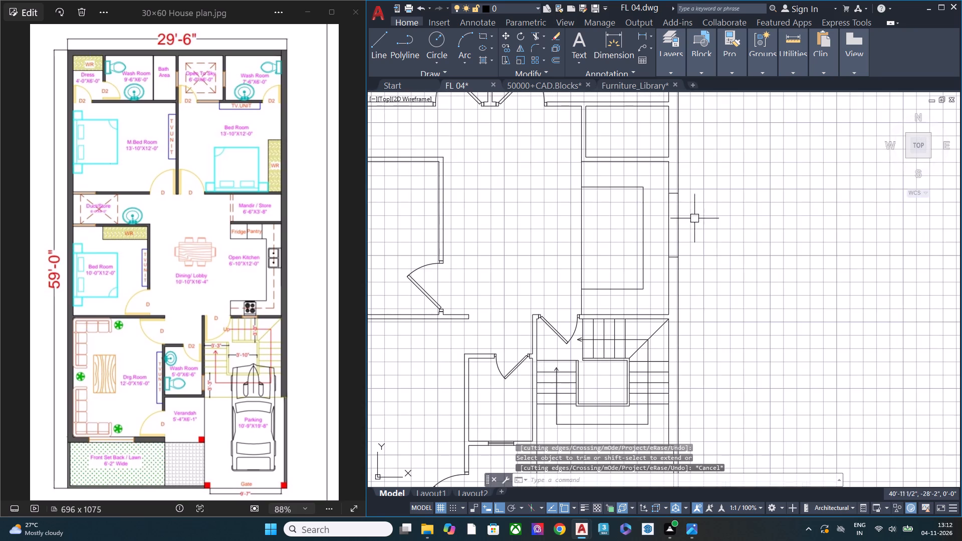
{"action": "middle_click_drag", "start_coordinate": [687, 246], "coordinate": [714, 280]}
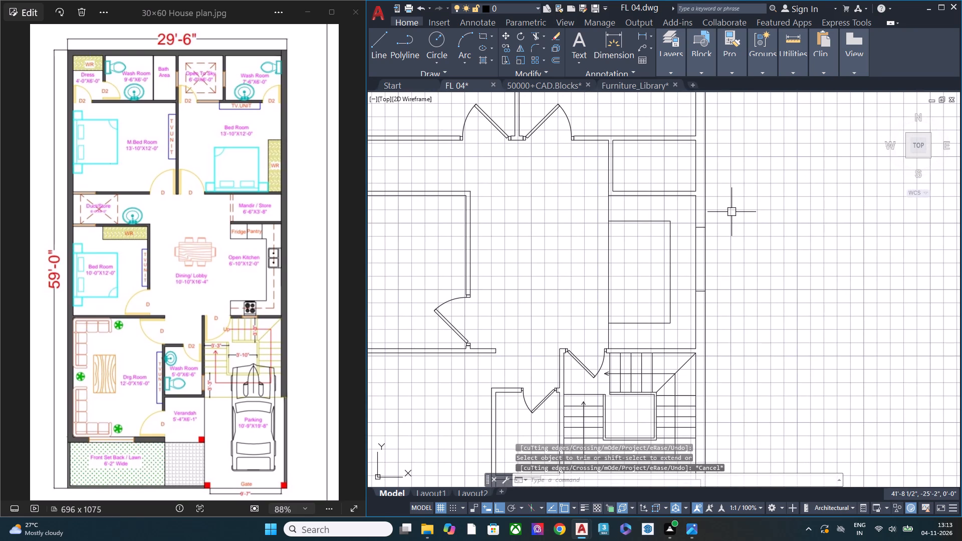
{"action": "left_click", "coordinate": [545, 86]}
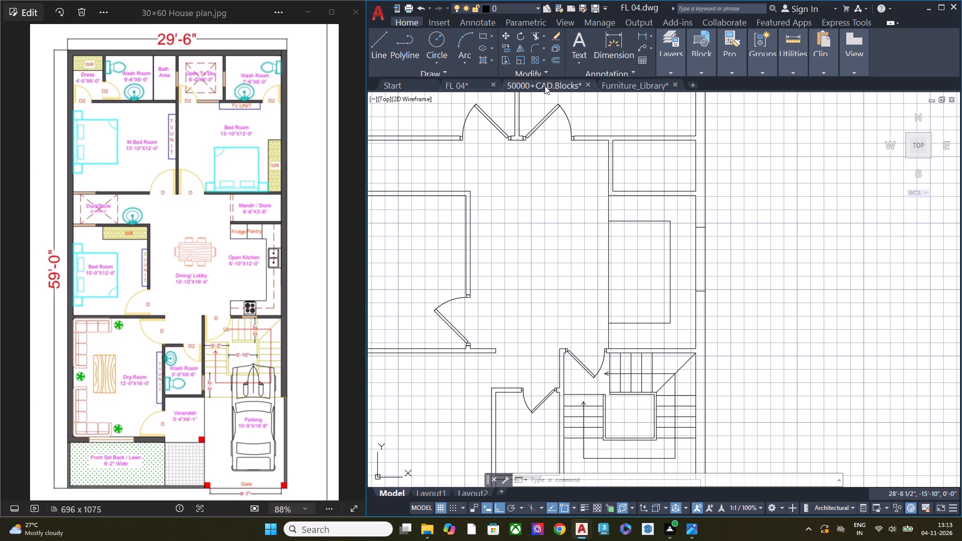
{"action": "scroll", "coordinate": [636, 242], "scroll_direction": "down", "scroll_amount": 5}
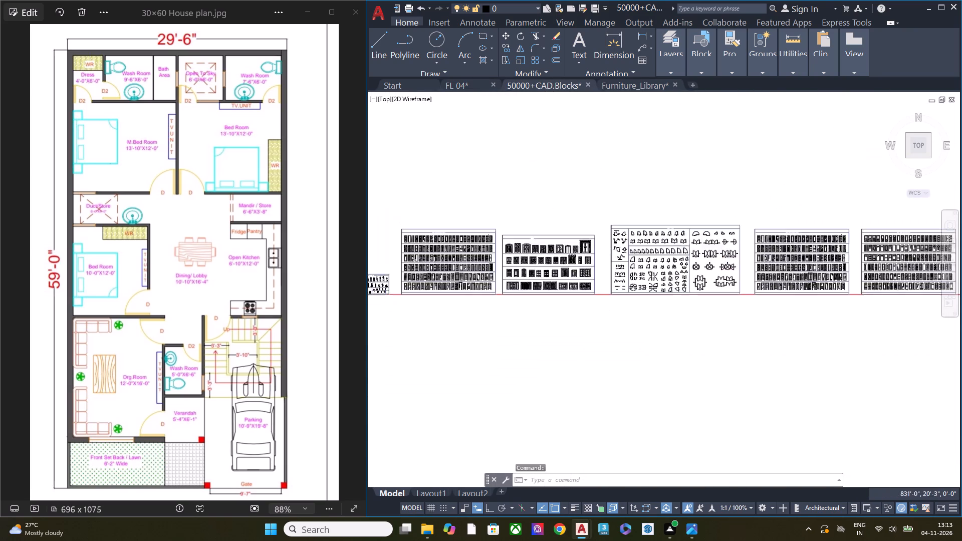
{"action": "scroll", "coordinate": [686, 279], "scroll_direction": "down", "scroll_amount": 1}
{"action": "middle_click_drag", "start_coordinate": [466, 279], "coordinate": [847, 272]}
{"action": "scroll", "coordinate": [599, 269], "scroll_direction": "up", "scroll_amount": 1}
{"action": "scroll", "coordinate": [592, 268], "scroll_direction": "down", "scroll_amount": 1}
{"action": "scroll", "coordinate": [592, 268], "scroll_direction": "up", "scroll_amount": 4}
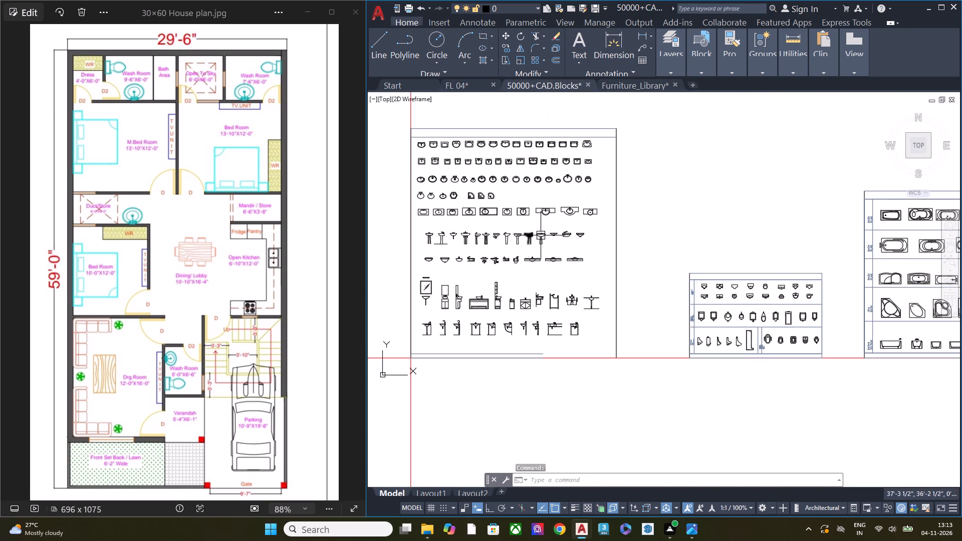
{"action": "middle_click_drag", "start_coordinate": [793, 347], "coordinate": [538, 345]}
{"action": "middle_click_drag", "start_coordinate": [848, 313], "coordinate": [452, 316]}
{"action": "middle_click_drag", "start_coordinate": [833, 327], "coordinate": [469, 332]}
{"action": "scroll", "coordinate": [643, 317], "scroll_direction": "up", "scroll_amount": 2}
{"action": "scroll", "coordinate": [672, 312], "scroll_direction": "down", "scroll_amount": 2}
{"action": "middle_click_drag", "start_coordinate": [538, 318], "coordinate": [835, 316]}
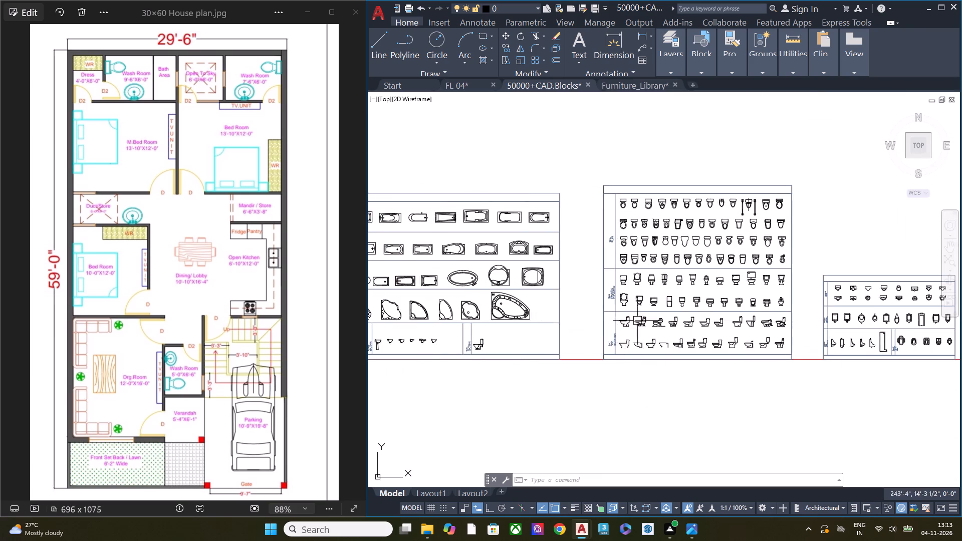
{"action": "middle_click_drag", "start_coordinate": [569, 318], "coordinate": [933, 317]}
{"action": "middle_click_drag", "start_coordinate": [631, 324], "coordinate": [961, 324]}
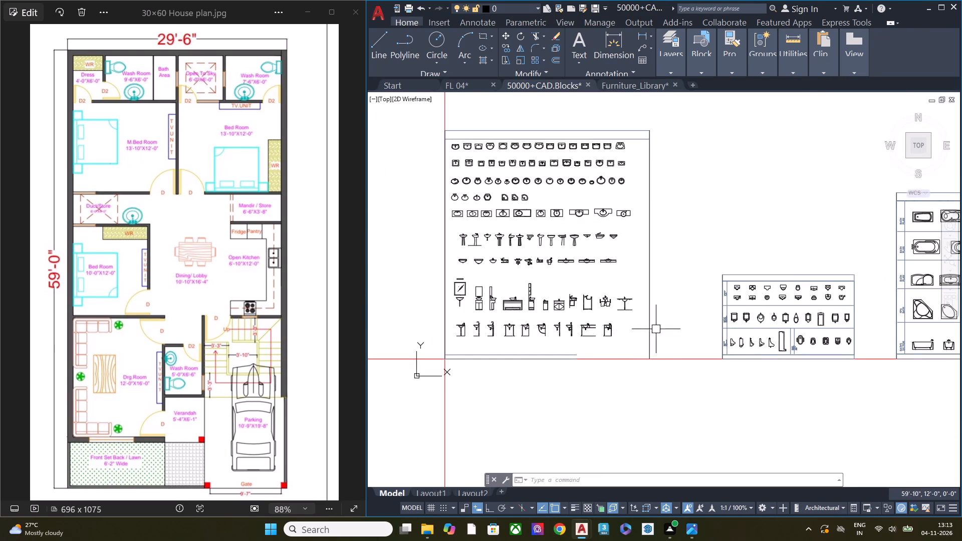
{"action": "scroll", "coordinate": [521, 195], "scroll_direction": "up", "scroll_amount": 4}
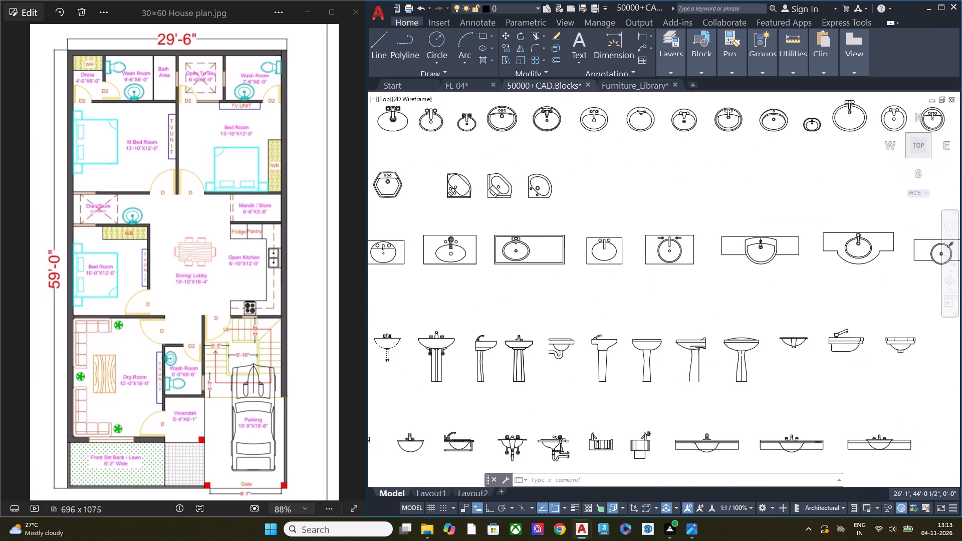
{"action": "scroll", "coordinate": [750, 299], "scroll_direction": "down", "scroll_amount": 2}
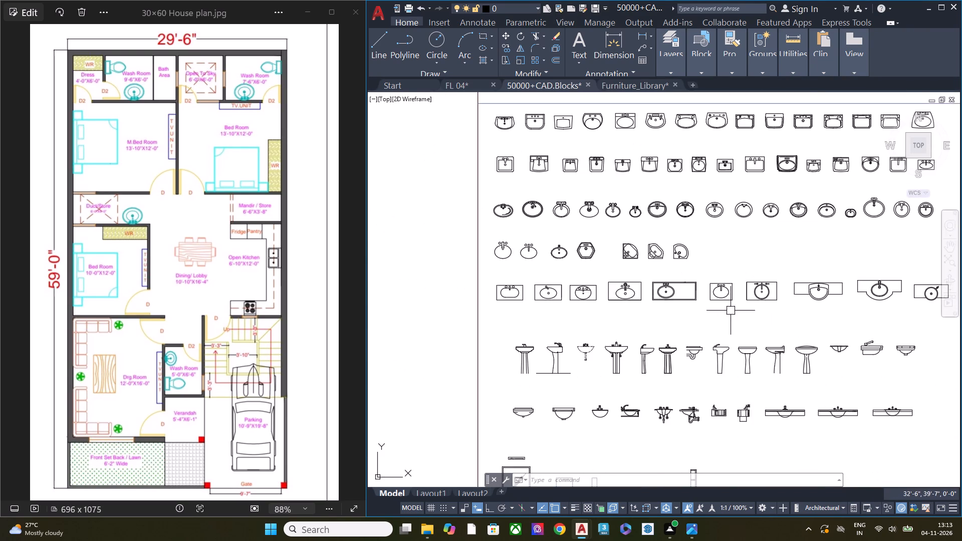
{"action": "scroll", "coordinate": [544, 300], "scroll_direction": "up", "scroll_amount": 1}
{"action": "scroll", "coordinate": [544, 300], "scroll_direction": "down", "scroll_amount": 1}
{"action": "scroll", "coordinate": [544, 300], "scroll_direction": "up", "scroll_amount": 2}
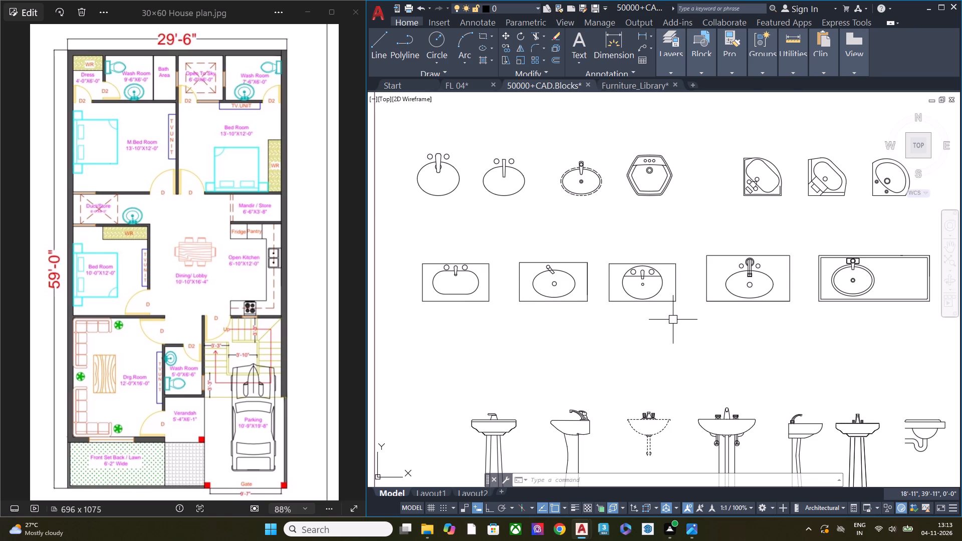
{"action": "scroll", "coordinate": [571, 306], "scroll_direction": "down", "scroll_amount": 2}
{"action": "middle_click_drag", "start_coordinate": [676, 310], "coordinate": [428, 340]}
{"action": "scroll", "coordinate": [588, 327], "scroll_direction": "down", "scroll_amount": 1}
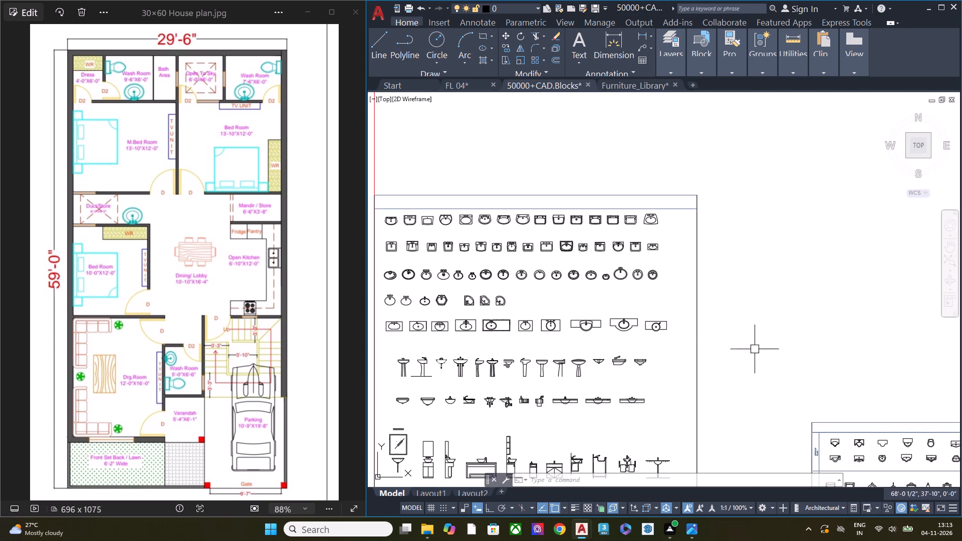
Look through the block library's sanitary, door, furniture and railing sheets to locate the kitchen sink sheet.
{"action": "middle_click_drag", "start_coordinate": [727, 344], "coordinate": [551, 300]}
{"action": "scroll", "coordinate": [549, 298], "scroll_direction": "down", "scroll_amount": 1}
{"action": "middle_click_drag", "start_coordinate": [726, 388], "coordinate": [443, 350]}
{"action": "middle_click_drag", "start_coordinate": [642, 356], "coordinate": [407, 356]}
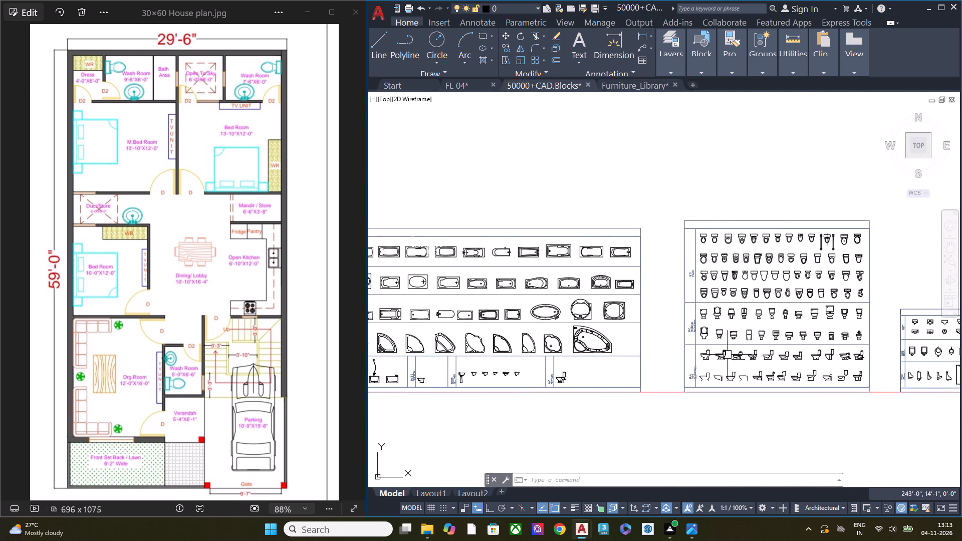
{"action": "middle_click_drag", "start_coordinate": [773, 355], "coordinate": [471, 360]}
{"action": "middle_click_drag", "start_coordinate": [779, 363], "coordinate": [388, 373]}
{"action": "middle_click_drag", "start_coordinate": [789, 372], "coordinate": [553, 372]}
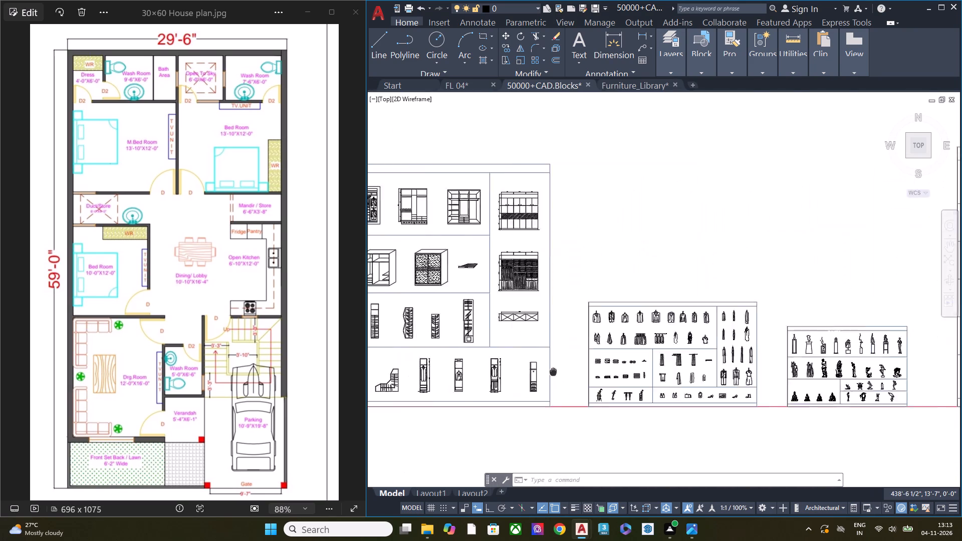
{"action": "middle_click_drag", "start_coordinate": [553, 372], "coordinate": [396, 372]}
{"action": "middle_click_drag", "start_coordinate": [758, 380], "coordinate": [417, 374]}
{"action": "middle_click_drag", "start_coordinate": [817, 372], "coordinate": [488, 375]}
{"action": "middle_click_drag", "start_coordinate": [882, 370], "coordinate": [419, 364]}
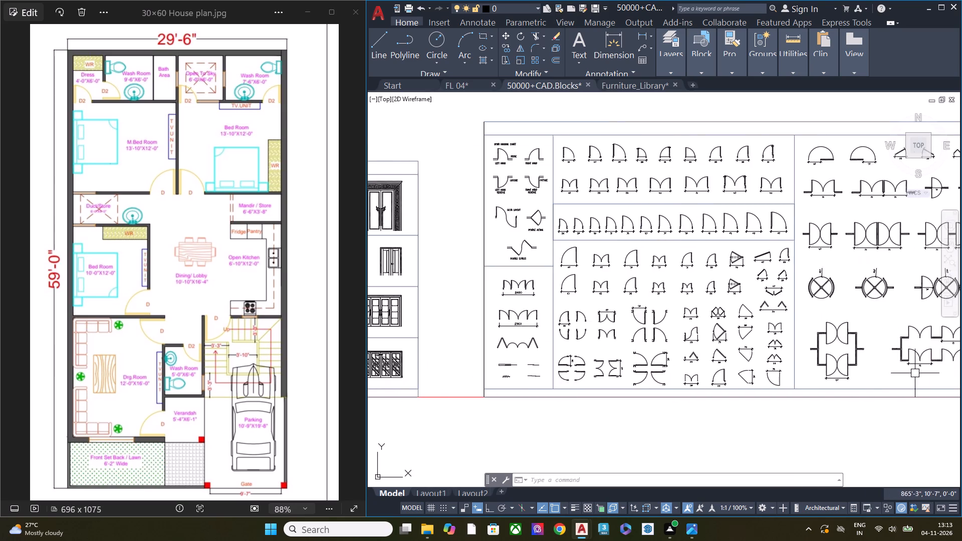
{"action": "middle_click_drag", "start_coordinate": [899, 374], "coordinate": [465, 374]}
{"action": "middle_click_drag", "start_coordinate": [835, 368], "coordinate": [434, 368]}
{"action": "middle_click_drag", "start_coordinate": [819, 369], "coordinate": [404, 369]}
{"action": "middle_click_drag", "start_coordinate": [771, 363], "coordinate": [449, 362]}
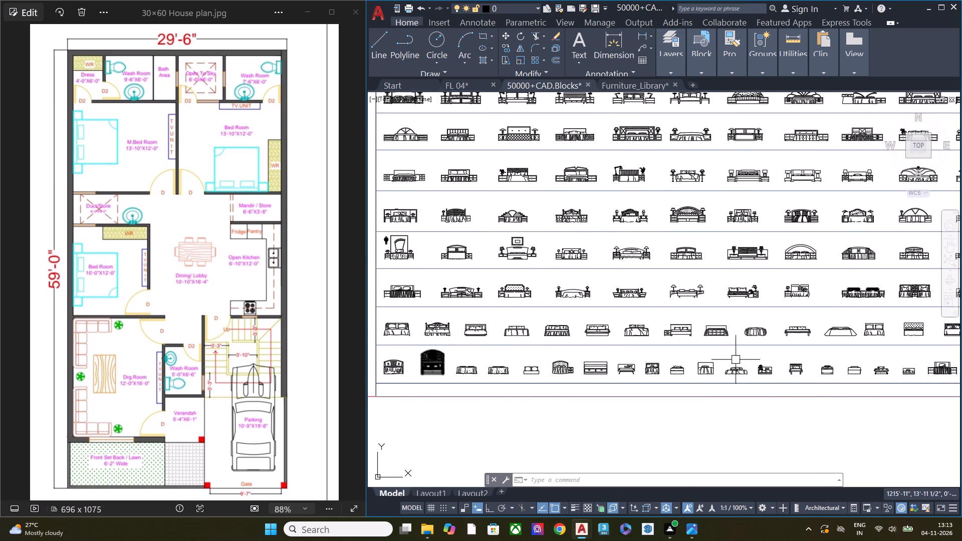
{"action": "scroll", "coordinate": [722, 344], "scroll_direction": "down", "scroll_amount": 2}
{"action": "middle_click_drag", "start_coordinate": [785, 347], "coordinate": [523, 349]}
{"action": "middle_click_drag", "start_coordinate": [872, 338], "coordinate": [503, 339]}
{"action": "middle_click_drag", "start_coordinate": [794, 338], "coordinate": [500, 340]}
{"action": "scroll", "coordinate": [512, 340], "scroll_direction": "up", "scroll_amount": 2}
{"action": "scroll", "coordinate": [662, 346], "scroll_direction": "down", "scroll_amount": 1}
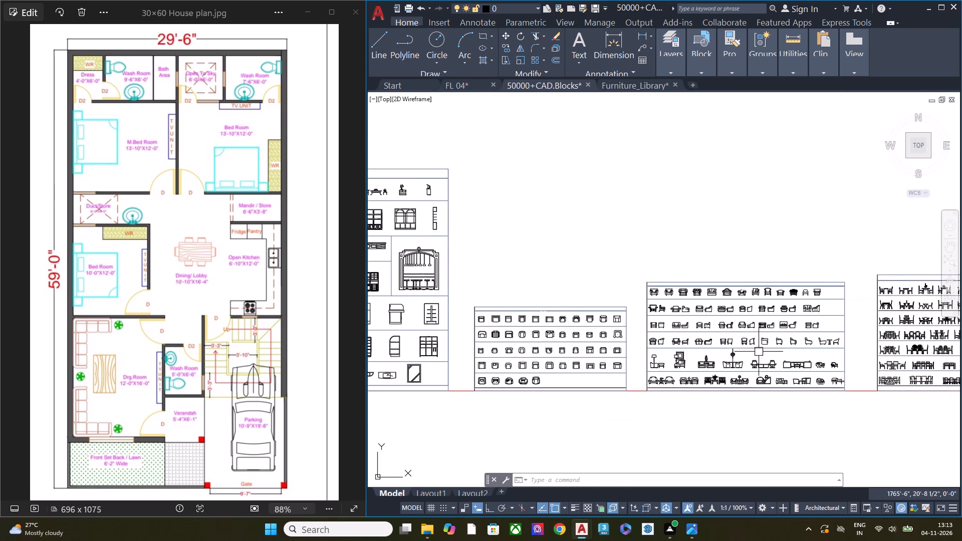
{"action": "middle_click_drag", "start_coordinate": [715, 352], "coordinate": [458, 346]}
{"action": "middle_click_drag", "start_coordinate": [777, 344], "coordinate": [361, 396]}
{"action": "middle_click_drag", "start_coordinate": [657, 391], "coordinate": [374, 378]}
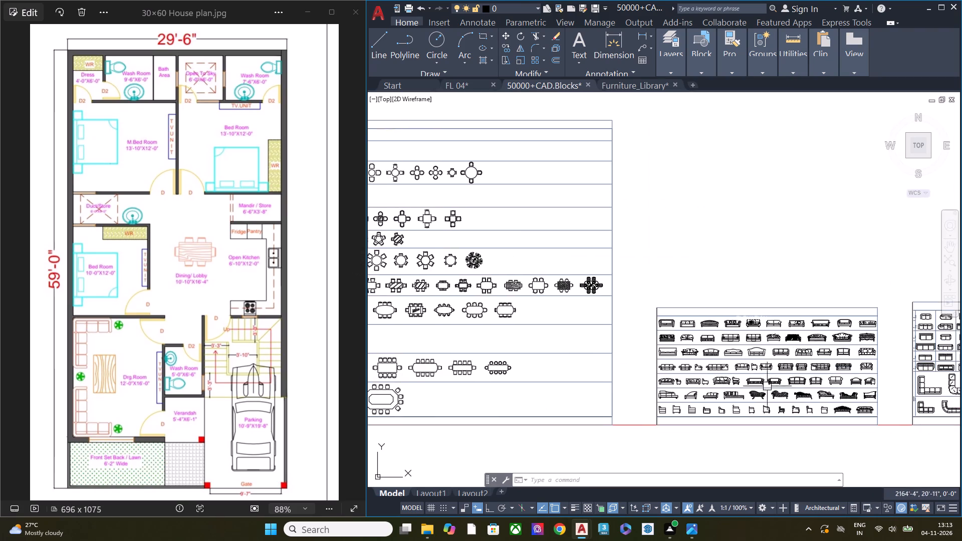
{"action": "middle_click_drag", "start_coordinate": [762, 387], "coordinate": [492, 380]}
{"action": "middle_click_drag", "start_coordinate": [833, 380], "coordinate": [374, 367]}
{"action": "middle_click_drag", "start_coordinate": [757, 368], "coordinate": [674, 373]}
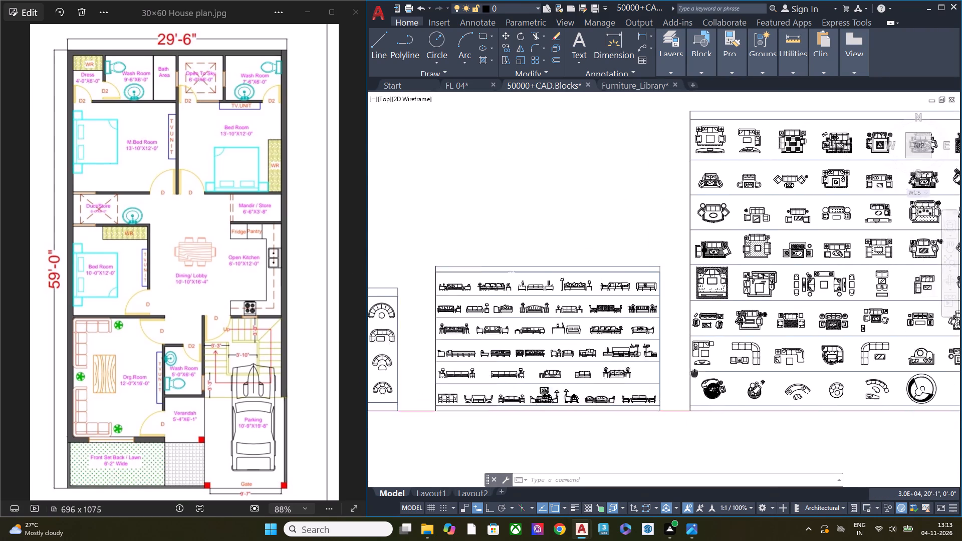
{"action": "middle_click_drag", "start_coordinate": [674, 373], "coordinate": [316, 380]}
{"action": "middle_click_drag", "start_coordinate": [690, 374], "coordinate": [236, 367]}
{"action": "middle_click_drag", "start_coordinate": [614, 370], "coordinate": [164, 372]}
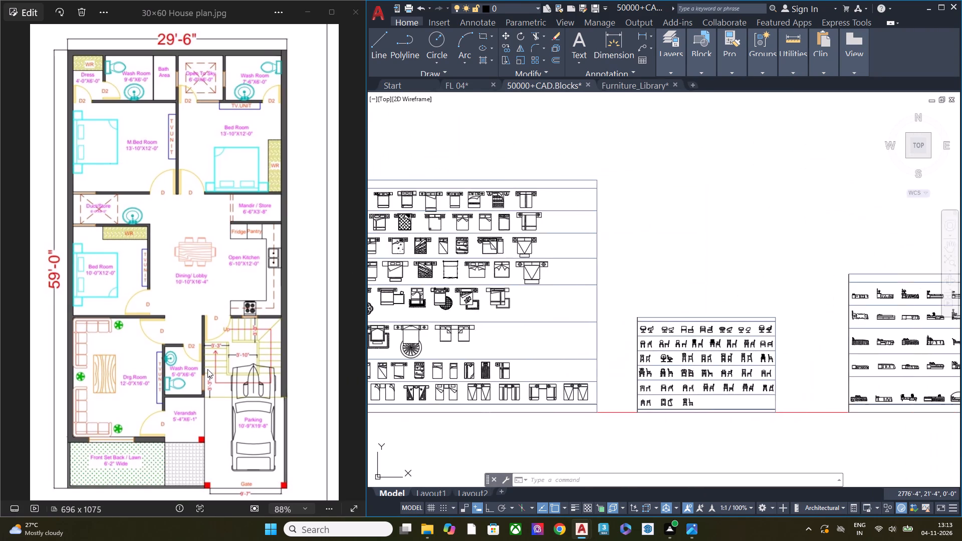
{"action": "middle_click_drag", "start_coordinate": [646, 375], "coordinate": [172, 375]}
{"action": "middle_click_drag", "start_coordinate": [699, 374], "coordinate": [309, 375]}
{"action": "middle_click_drag", "start_coordinate": [844, 377], "coordinate": [651, 378]}
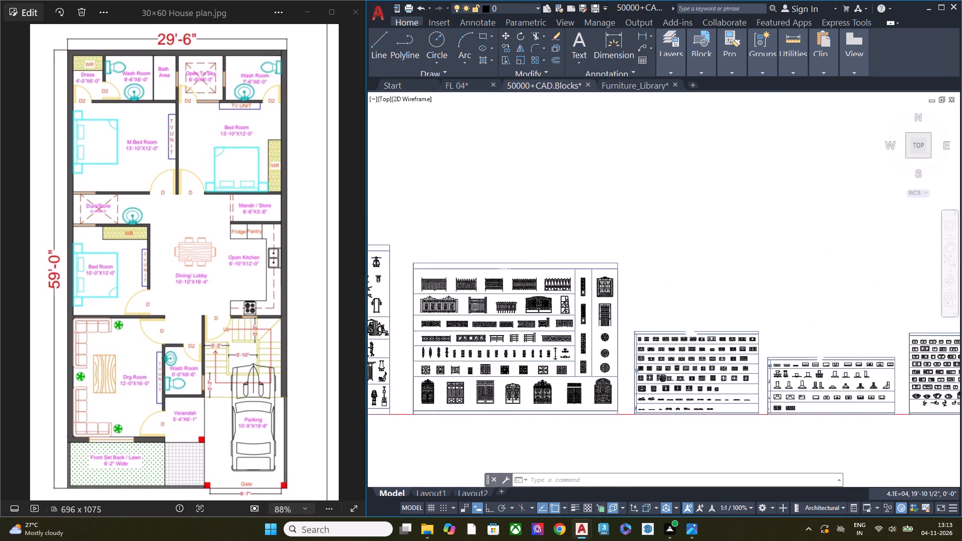
{"action": "middle_click_drag", "start_coordinate": [651, 378], "coordinate": [530, 378]}
{"action": "scroll", "coordinate": [715, 377], "scroll_direction": "up", "scroll_amount": 2}
{"action": "middle_click_drag", "start_coordinate": [728, 390], "coordinate": [274, 363]}
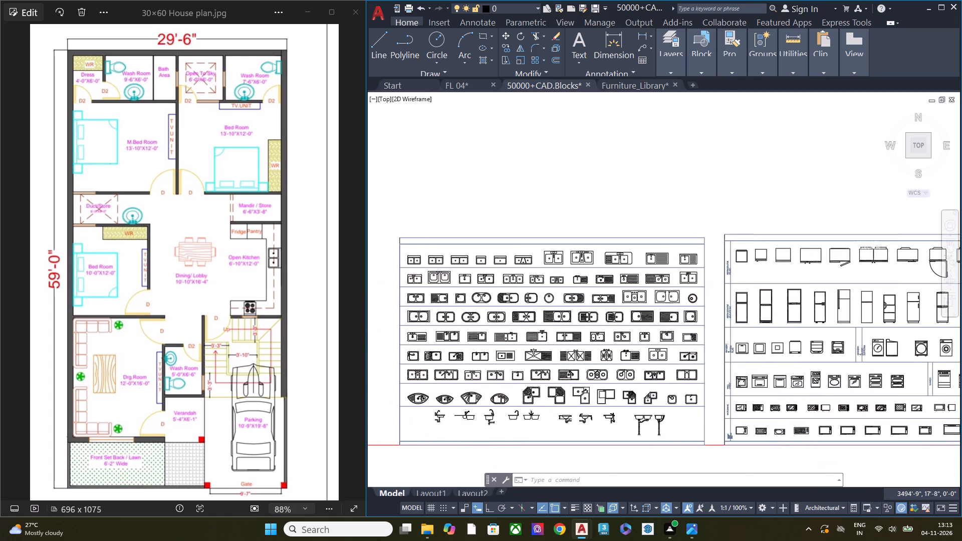
{"action": "middle_click_drag", "start_coordinate": [274, 363], "coordinate": [273, 363]}
Examine the upper rows of the kitchen sink sheet for a double-bowl sink matching the reference plan.
{"action": "scroll", "coordinate": [547, 252], "scroll_direction": "up", "scroll_amount": 1}
{"action": "scroll", "coordinate": [543, 252], "scroll_direction": "down", "scroll_amount": 1}
{"action": "scroll", "coordinate": [419, 267], "scroll_direction": "up", "scroll_amount": 4}
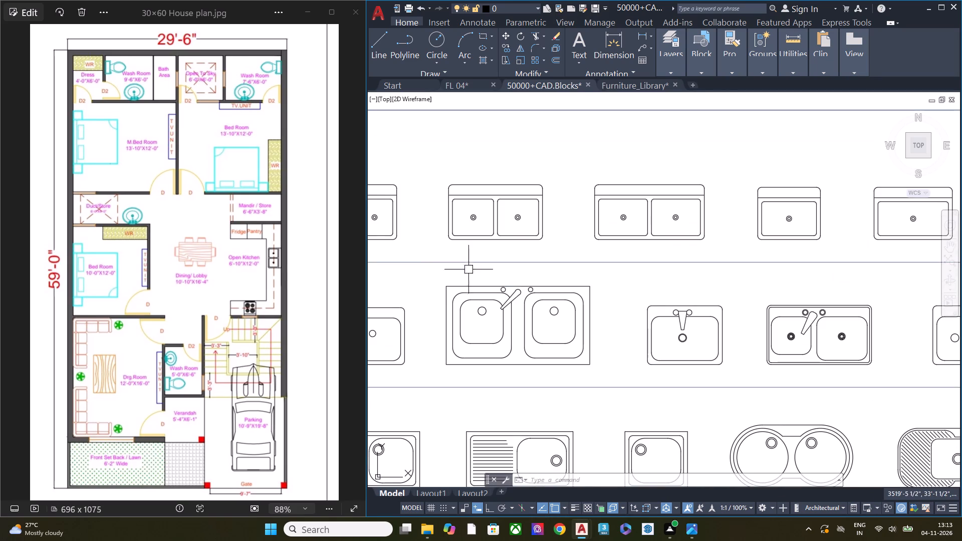
{"action": "scroll", "coordinate": [676, 289], "scroll_direction": "down", "scroll_amount": 1}
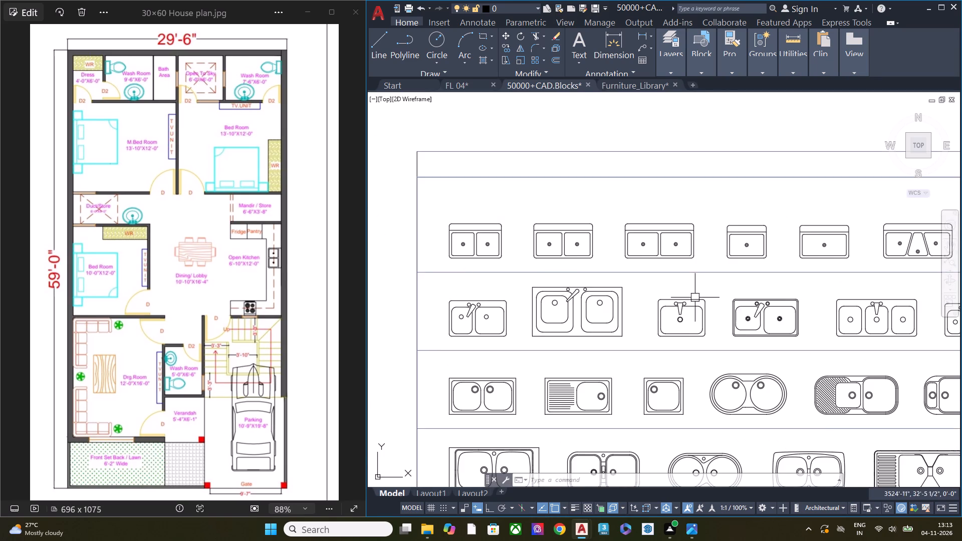
{"action": "middle_click_drag", "start_coordinate": [743, 315], "coordinate": [697, 239]}
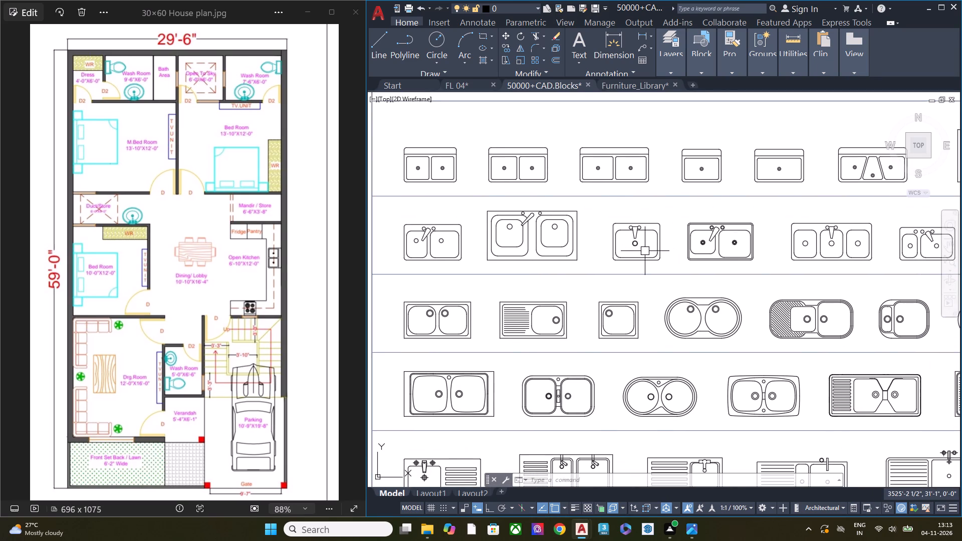
{"action": "scroll", "coordinate": [645, 251], "scroll_direction": "down", "scroll_amount": 1}
{"action": "middle_click_drag", "start_coordinate": [783, 288], "coordinate": [600, 305]}
{"action": "scroll", "coordinate": [713, 208], "scroll_direction": "up", "scroll_amount": 2}
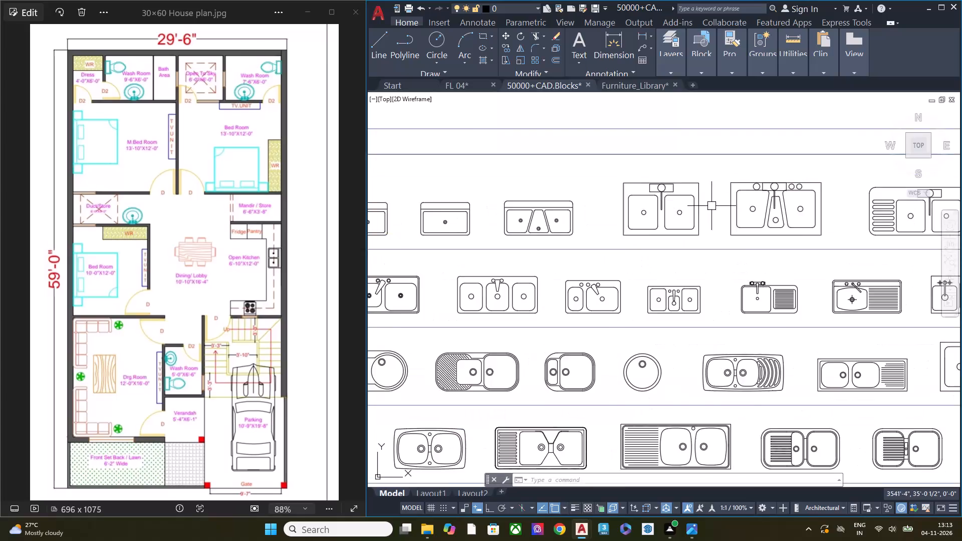
{"action": "scroll", "coordinate": [675, 300], "scroll_direction": "down", "scroll_amount": 1}
{"action": "middle_click_drag", "start_coordinate": [626, 349], "coordinate": [727, 263]}
{"action": "middle_click_drag", "start_coordinate": [569, 345], "coordinate": [680, 303]}
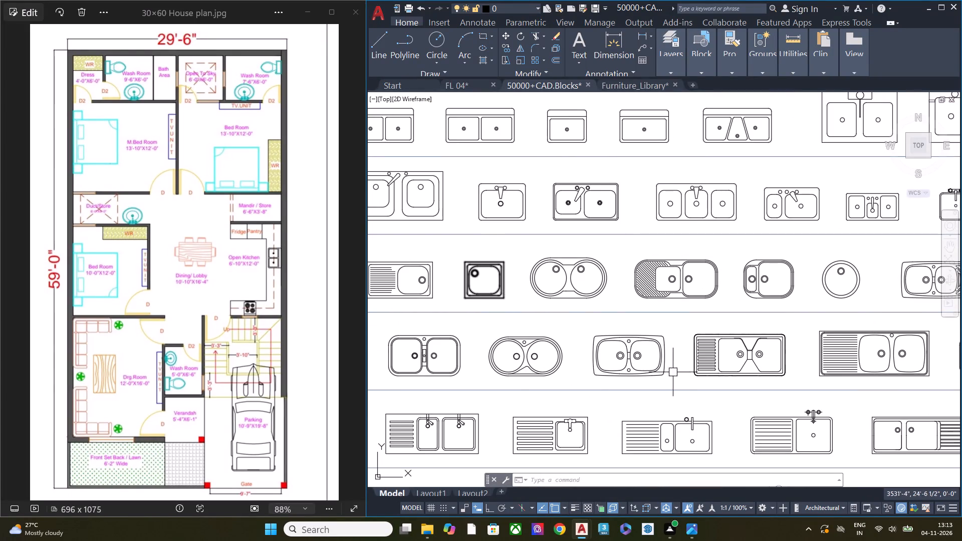
{"action": "scroll", "coordinate": [650, 336], "scroll_direction": "down", "scroll_amount": 1}
{"action": "middle_click_drag", "start_coordinate": [701, 312], "coordinate": [615, 377]}
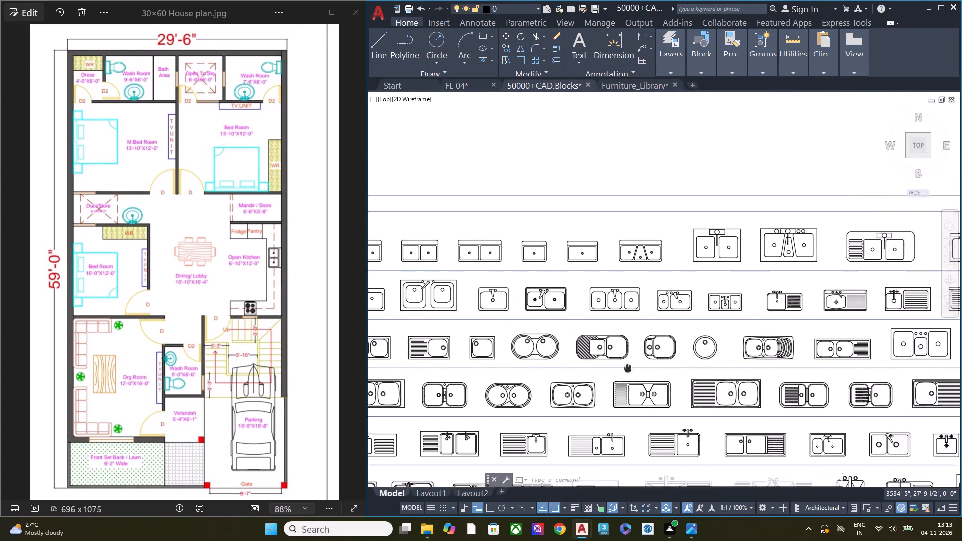
{"action": "middle_click_drag", "start_coordinate": [615, 377], "coordinate": [593, 392]}
{"action": "scroll", "coordinate": [691, 281], "scroll_direction": "up", "scroll_amount": 1}
{"action": "scroll", "coordinate": [639, 306], "scroll_direction": "down", "scroll_amount": 1}
{"action": "scroll", "coordinate": [759, 338], "scroll_direction": "up", "scroll_amount": 1}
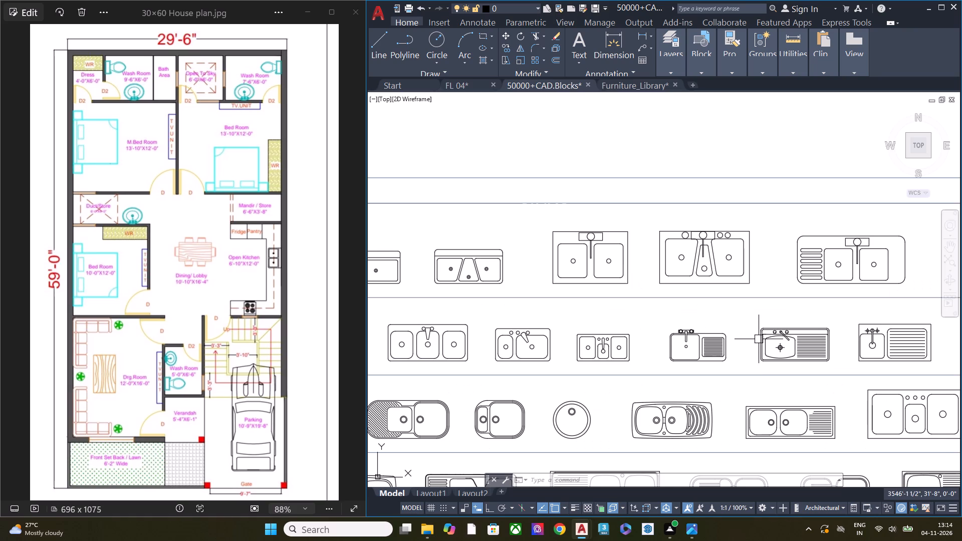
{"action": "middle_click_drag", "start_coordinate": [788, 371], "coordinate": [485, 365]}
{"action": "scroll", "coordinate": [782, 361], "scroll_direction": "up", "scroll_amount": 1}
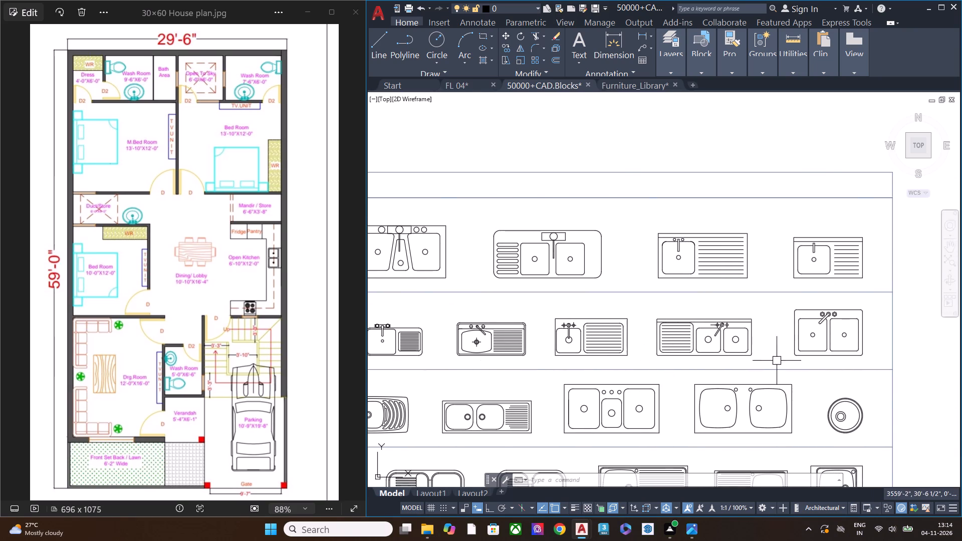
Examine the middle and lower rows of the kitchen sink sheet for a suitable double-bowl sink with drainboard.
{"action": "scroll", "coordinate": [743, 309], "scroll_direction": "down", "scroll_amount": 1}
{"action": "middle_click_drag", "start_coordinate": [587, 387], "coordinate": [694, 309]}
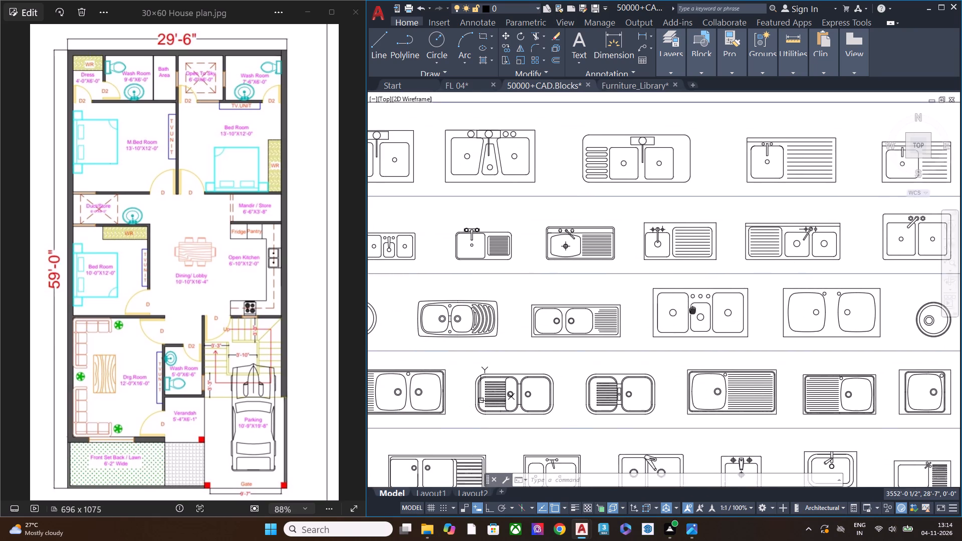
{"action": "middle_click_drag", "start_coordinate": [694, 309], "coordinate": [698, 308]}
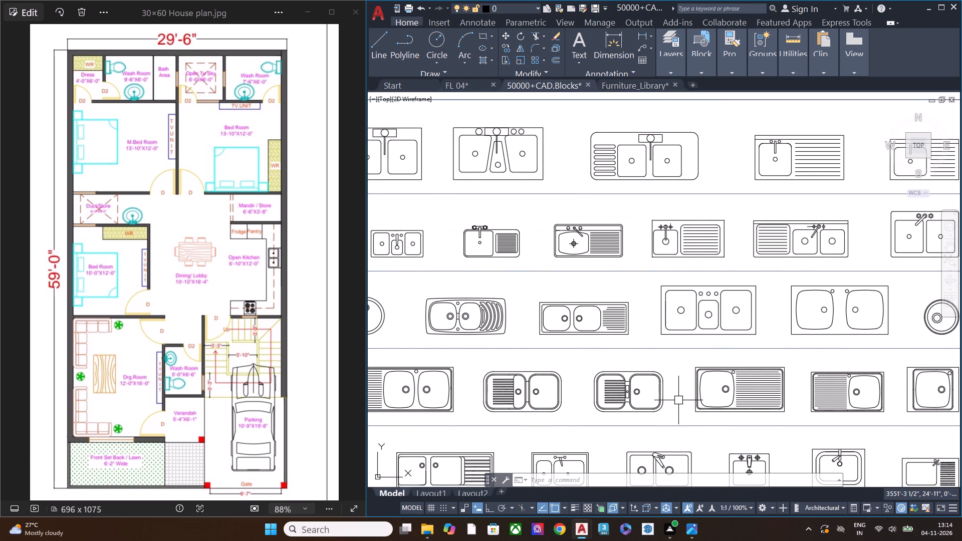
{"action": "middle_click_drag", "start_coordinate": [678, 400], "coordinate": [702, 312]}
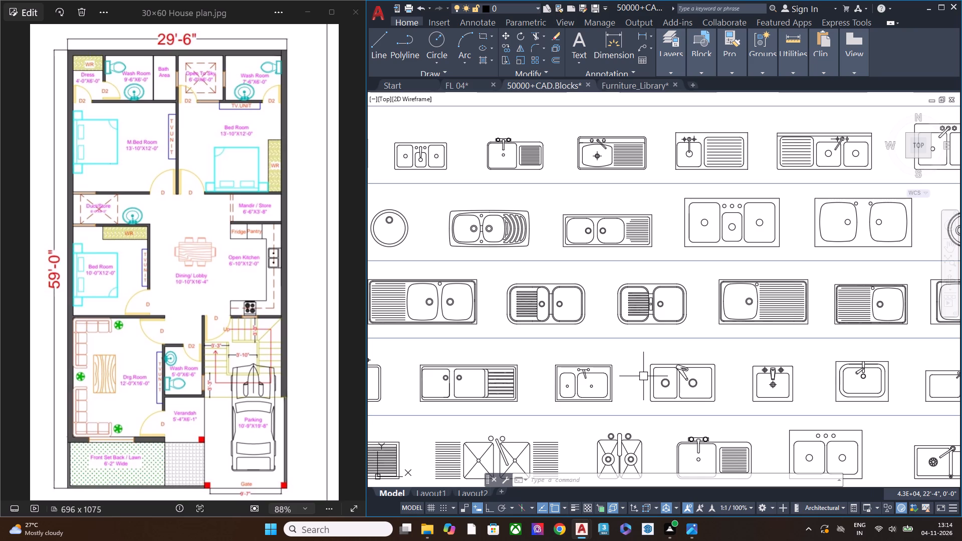
{"action": "scroll", "coordinate": [594, 305], "scroll_direction": "down", "scroll_amount": 1}
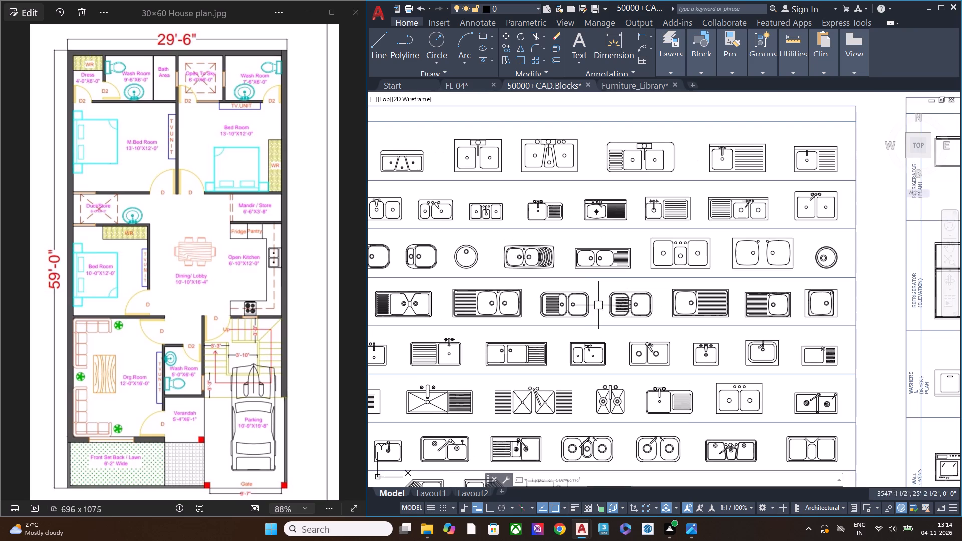
{"action": "middle_click_drag", "start_coordinate": [588, 341], "coordinate": [744, 288]}
{"action": "scroll", "coordinate": [614, 304], "scroll_direction": "up", "scroll_amount": 1}
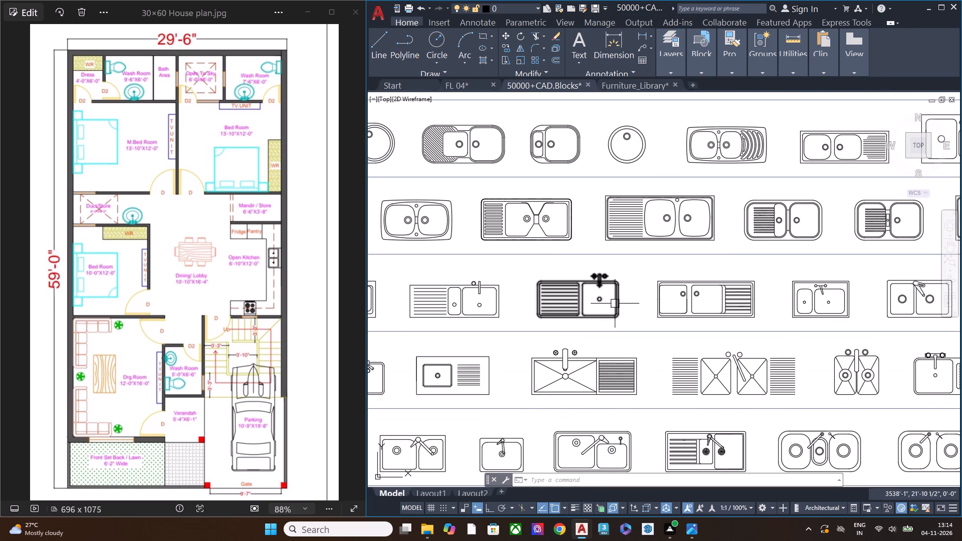
{"action": "scroll", "coordinate": [542, 312], "scroll_direction": "up", "scroll_amount": 1}
{"action": "scroll", "coordinate": [692, 268], "scroll_direction": "down", "scroll_amount": 1}
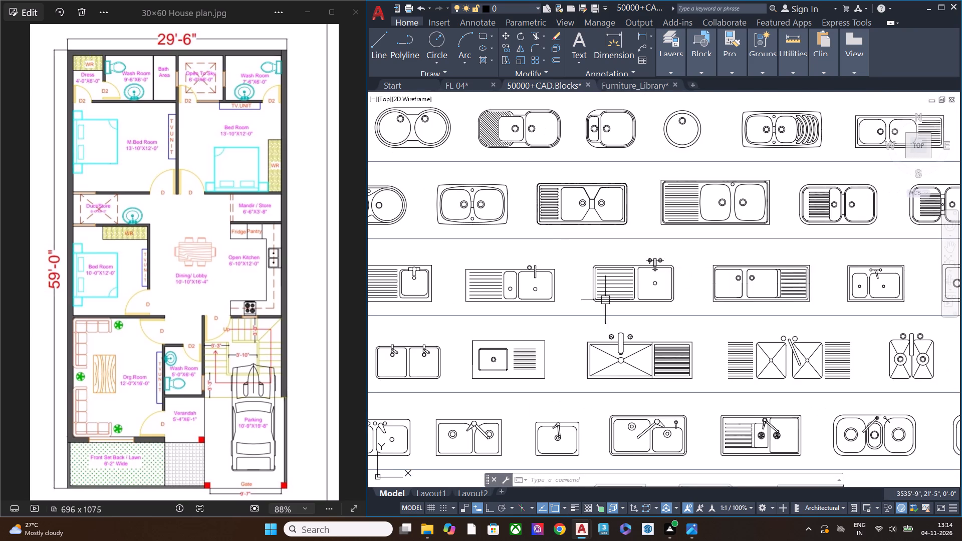
{"action": "middle_click_drag", "start_coordinate": [592, 296], "coordinate": [816, 292]}
{"action": "middle_click_drag", "start_coordinate": [543, 314], "coordinate": [662, 333]}
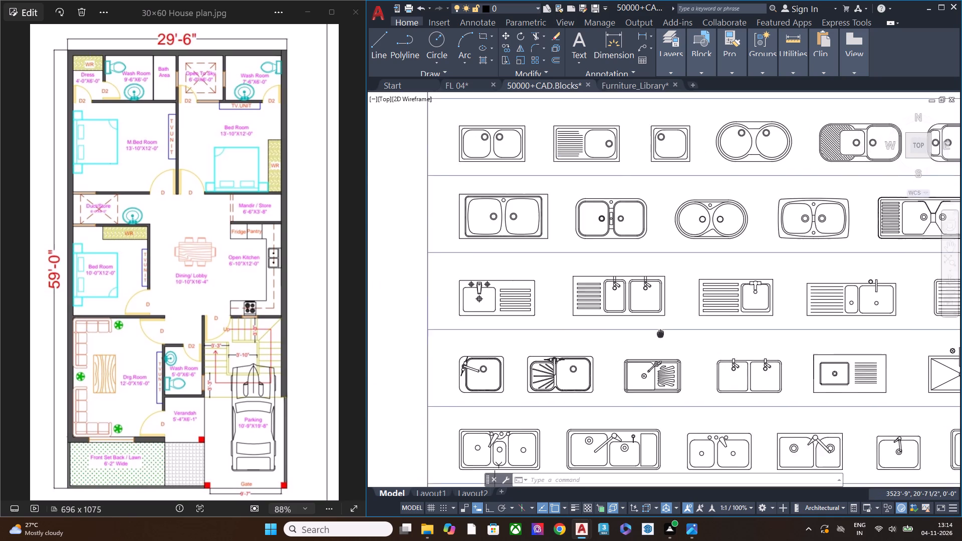
{"action": "middle_click_drag", "start_coordinate": [662, 333], "coordinate": [680, 333]}
Copy the double-bowl sink block with a ribbed drainboard into the FL 04 drawing, placing it outside the kitchen's exterior wall.
{"action": "scroll", "coordinate": [680, 314], "scroll_direction": "up", "scroll_amount": 1}
{"action": "left_click", "coordinate": [691, 325]}
{"action": "left_click", "coordinate": [645, 257]}
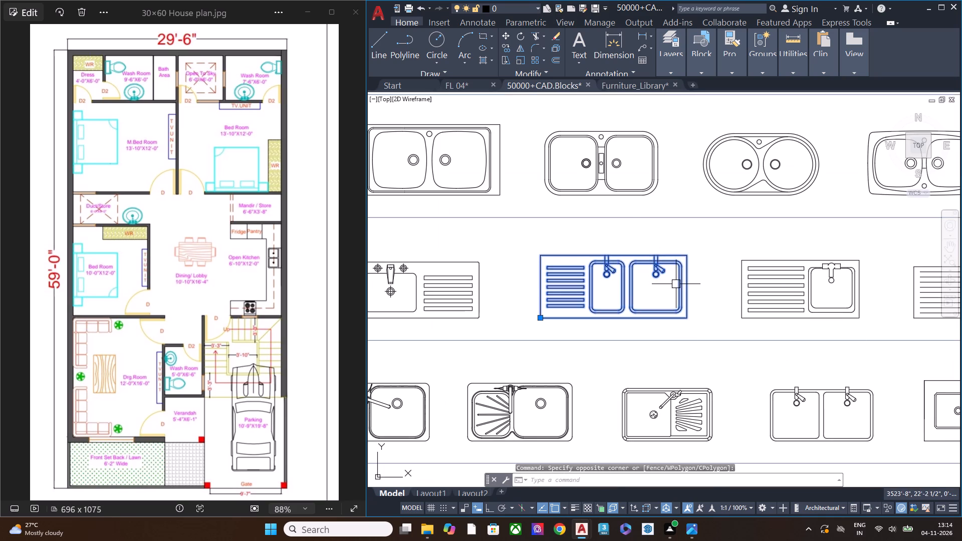
{"action": "key", "text": "ctrl+c"}
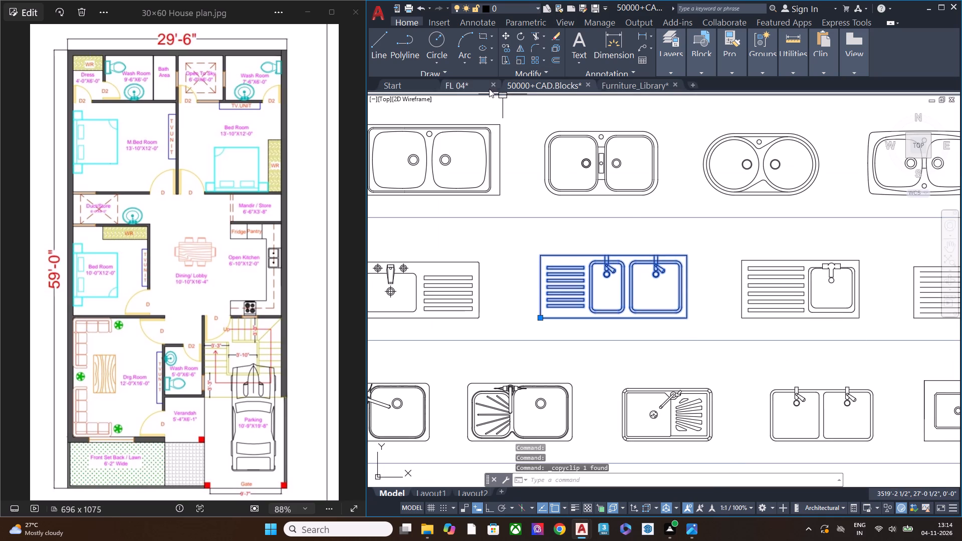
{"action": "left_click", "coordinate": [464, 88]}
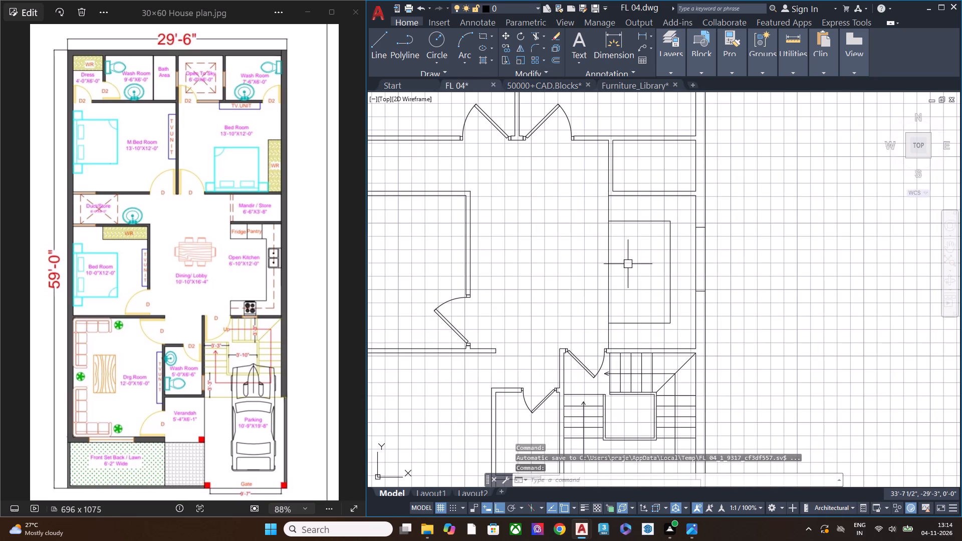
{"action": "key", "text": "ctrl+v"}
{"action": "left_click", "coordinate": [748, 274]}
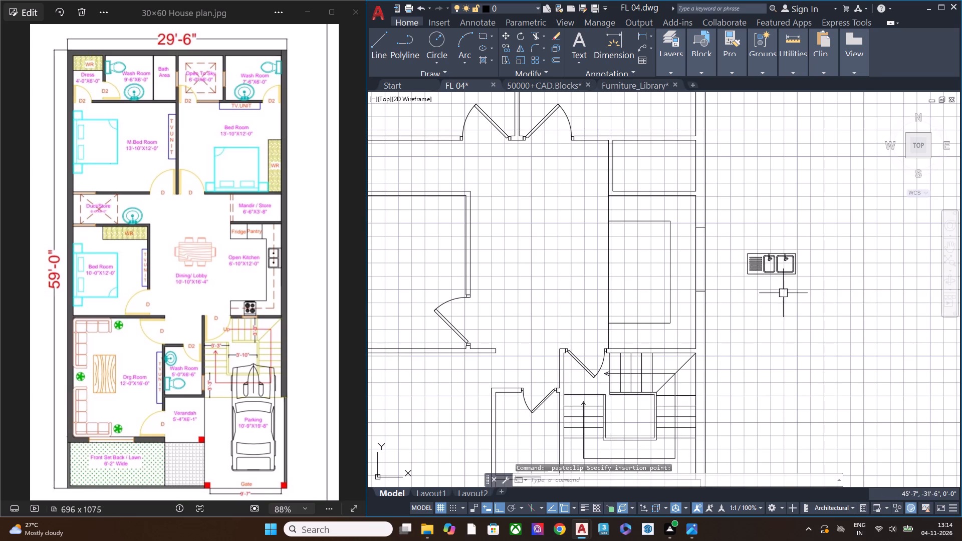
Rotate the pasted sink block 270° about its lower corner nearest the bowls so it runs parallel to the exterior wall.
{"action": "left_click", "coordinate": [805, 292]}
{"action": "left_click", "coordinate": [757, 225]}
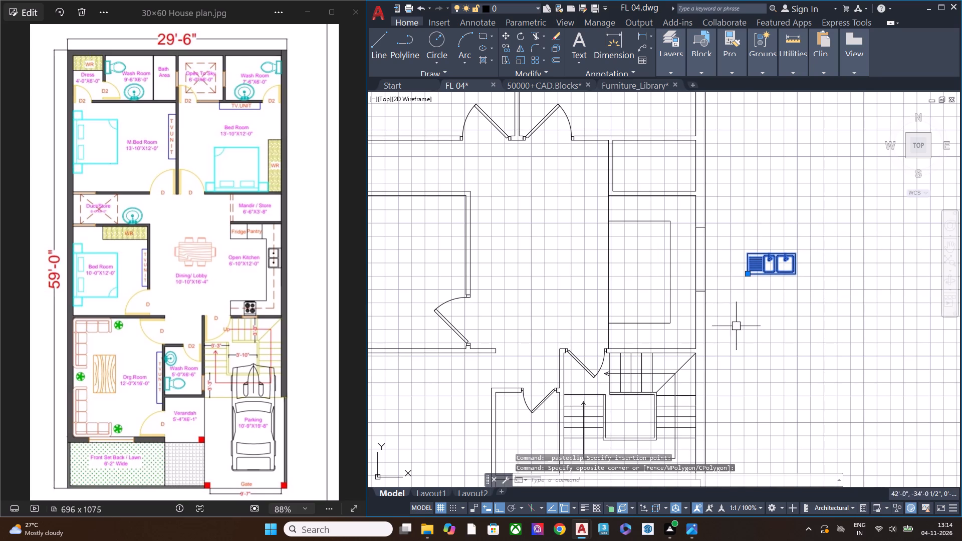
{"action": "middle_click_drag", "start_coordinate": [726, 316], "coordinate": [614, 304]}
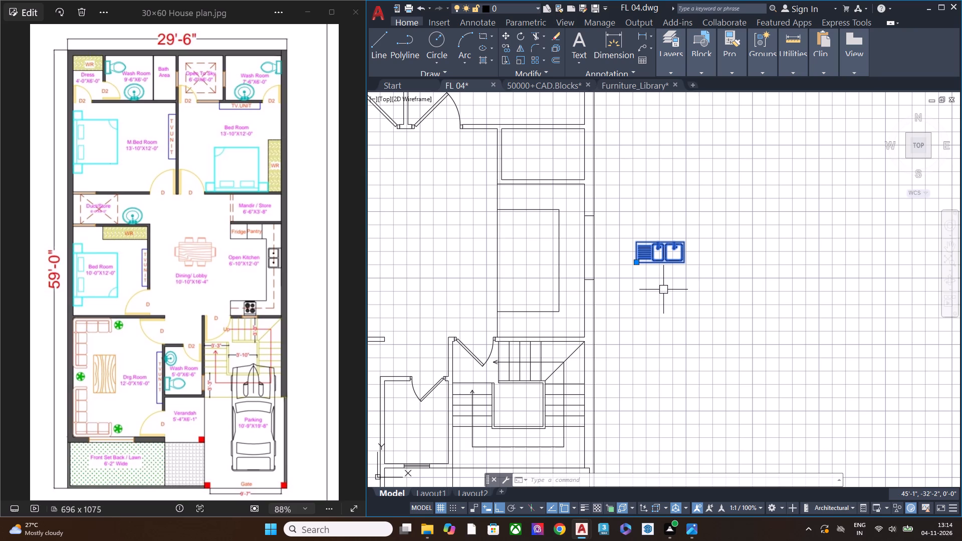
{"action": "key", "text": "r"}
{"action": "left_click", "coordinate": [698, 324]}
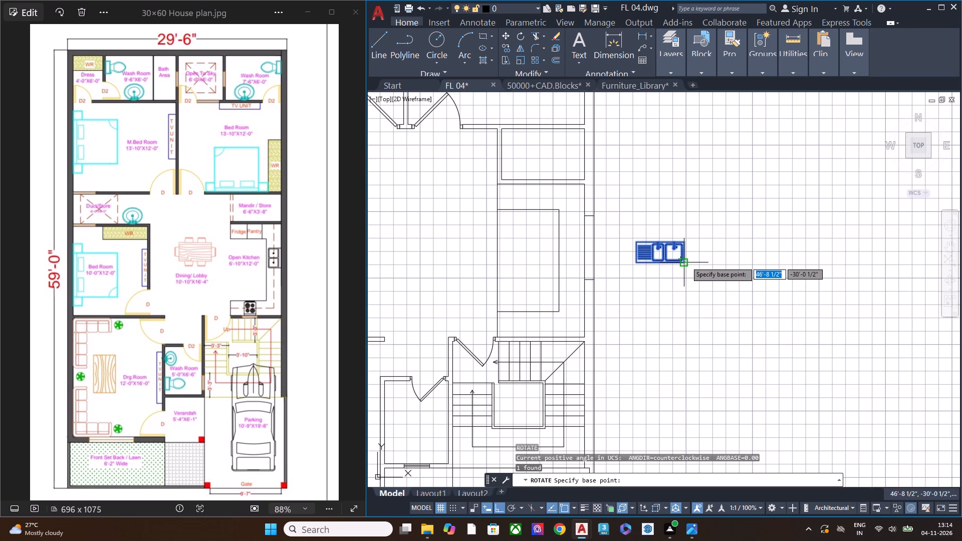
{"action": "left_click", "coordinate": [686, 261]}
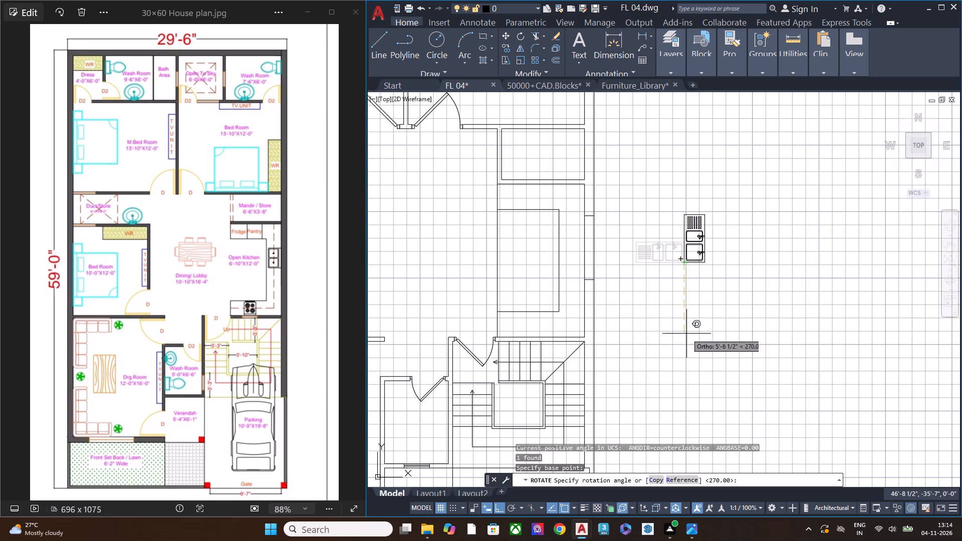
{"action": "left_click", "coordinate": [686, 334]}
Move the sink about 9'-7 1/2" horizontally onto the kitchen counter beside the exterior wall window.
{"action": "left_click_drag", "start_coordinate": [719, 291], "coordinate": [710, 277]}
{"action": "left_click", "coordinate": [648, 184]}
{"action": "type", "text": "M"}
{"action": "key", "text": "space"}
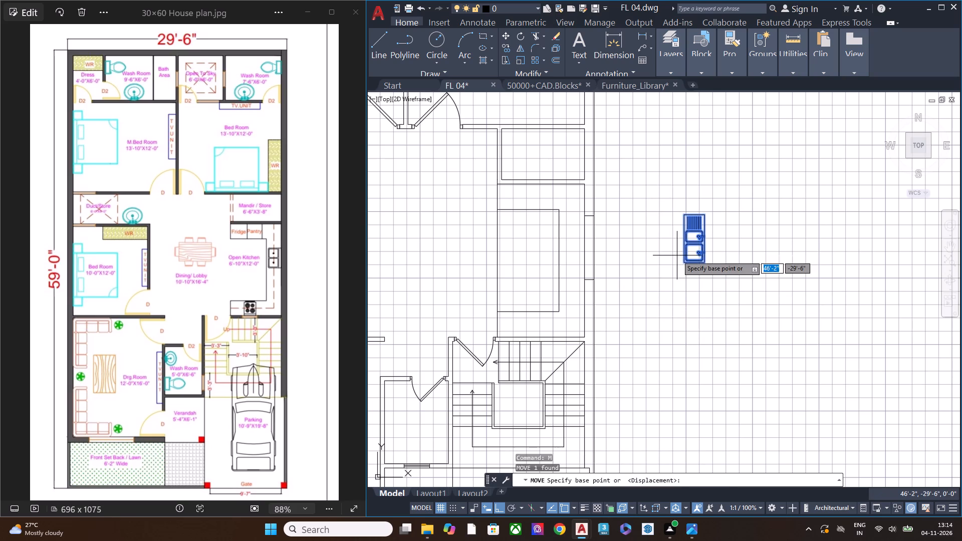
{"action": "scroll", "coordinate": [707, 215], "scroll_direction": "up", "scroll_amount": 2}
{"action": "left_click", "coordinate": [698, 212]}
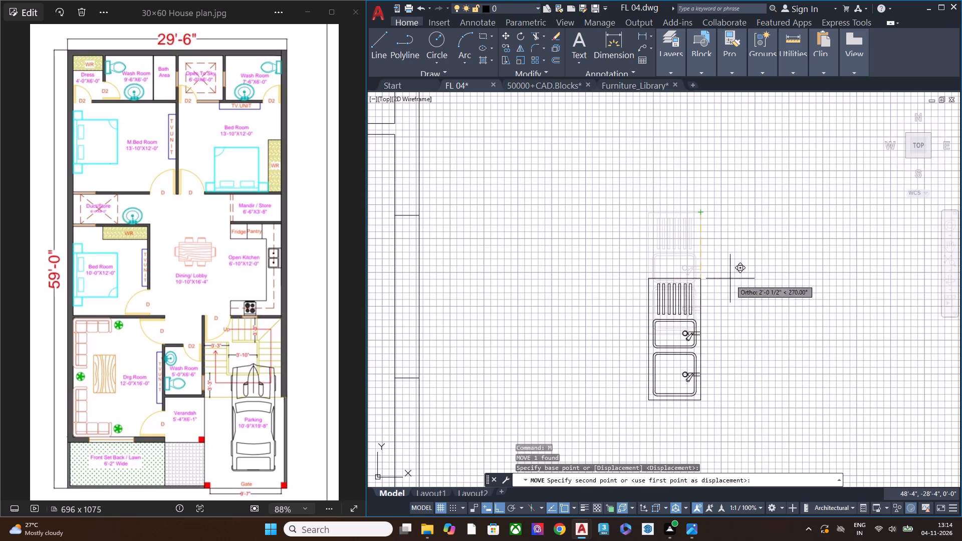
{"action": "middle_click_drag", "start_coordinate": [572, 304], "coordinate": [727, 330]}
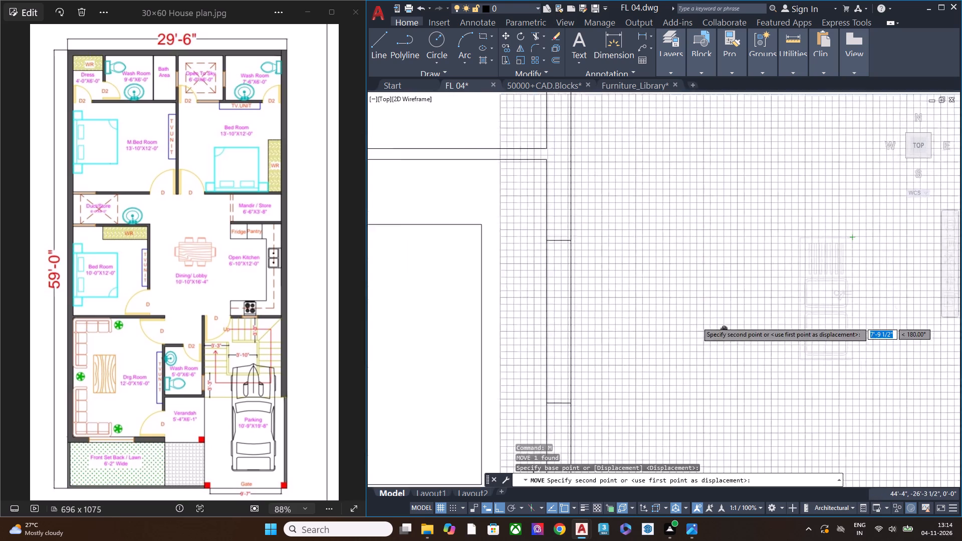
{"action": "middle_click_drag", "start_coordinate": [727, 330], "coordinate": [836, 352]}
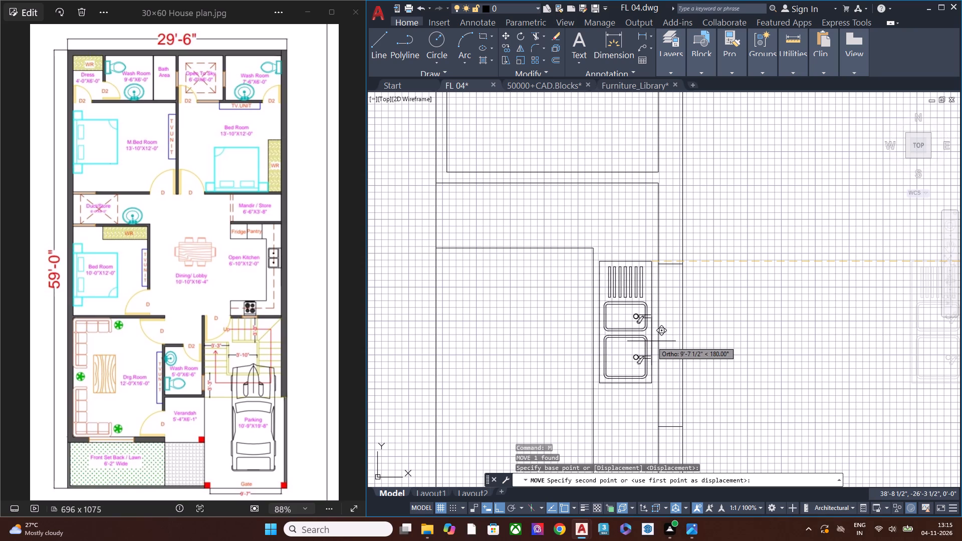
{"action": "left_click", "coordinate": [651, 341]}
Move the sink about 8 1/2" along the counter toward the staircase, in front of the kitchen window.
{"action": "left_click", "coordinate": [637, 375]}
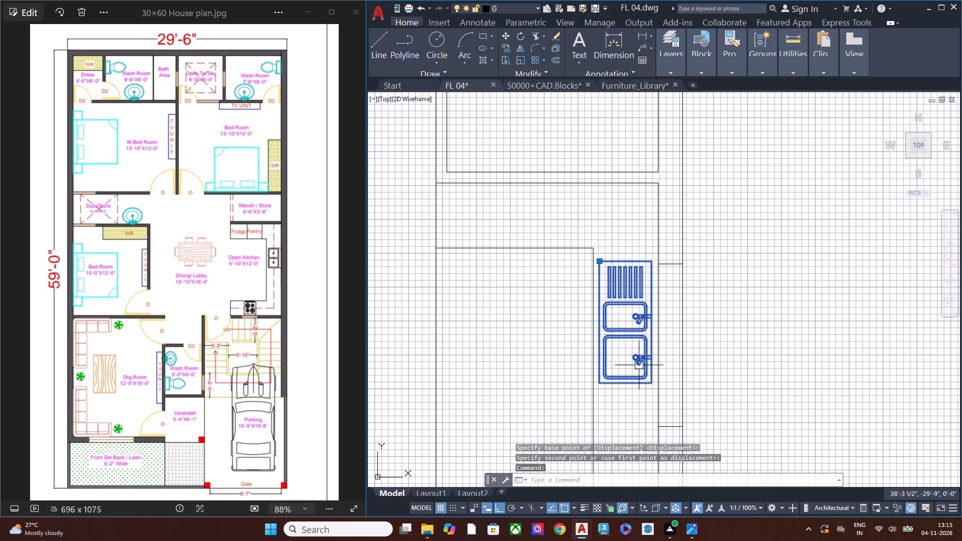
{"action": "scroll", "coordinate": [660, 262], "scroll_direction": "down", "scroll_amount": 1}
{"action": "middle_click_drag", "start_coordinate": [661, 344], "coordinate": [648, 270]}
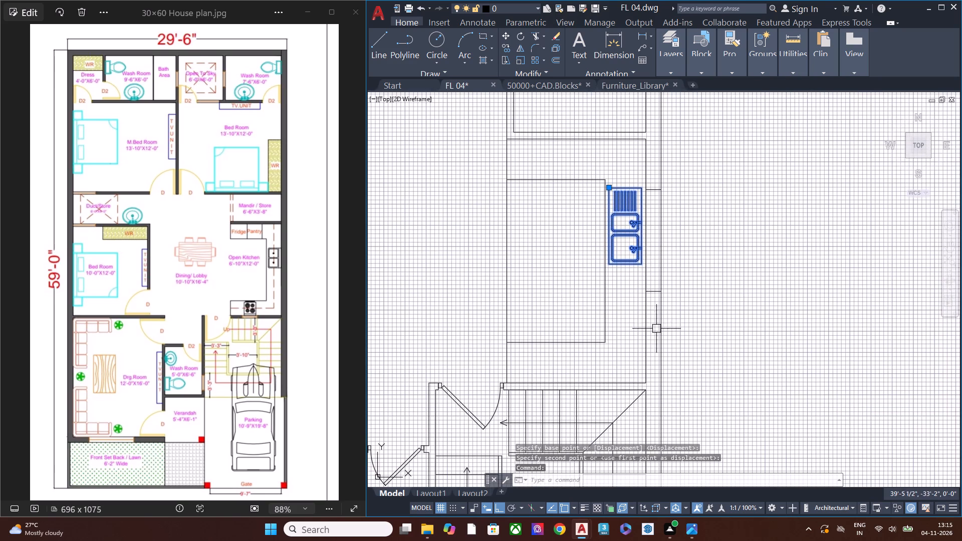
{"action": "middle_click_drag", "start_coordinate": [660, 342], "coordinate": [633, 325]}
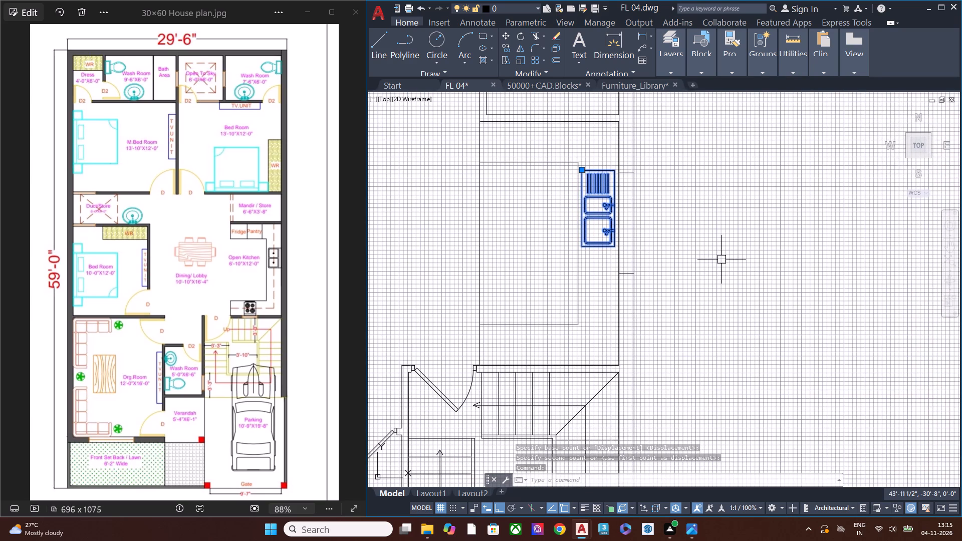
{"action": "type", "text": "M"}
{"action": "key", "text": "space"}
{"action": "left_click", "coordinate": [683, 182]}
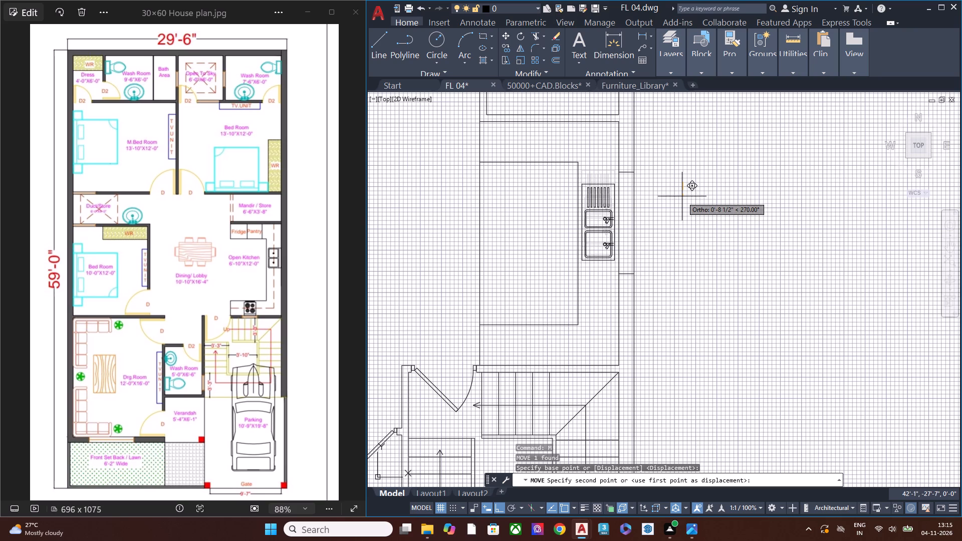
{"action": "left_click", "coordinate": [682, 195]}
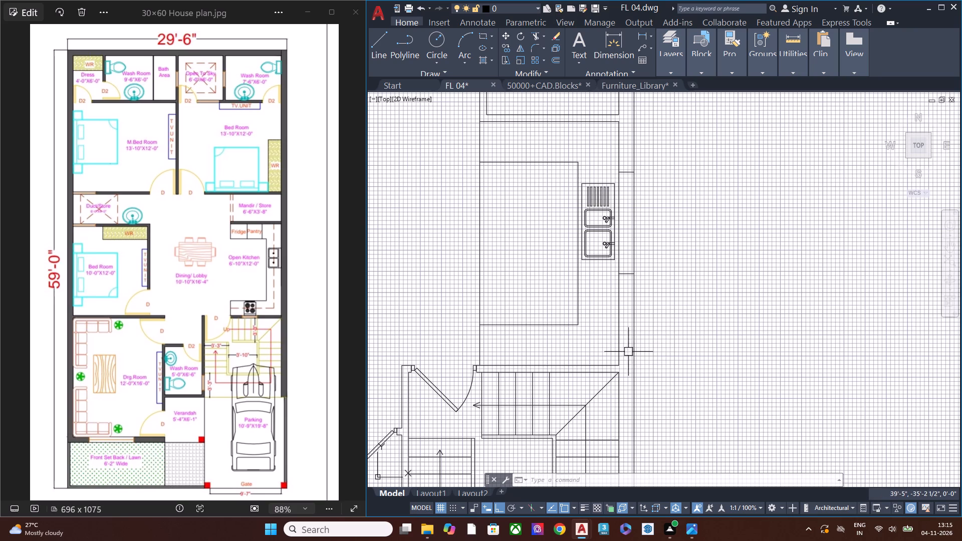
Copy the three-burner glass cooktop block from the 50000+CAD.Blocks library into the FL 04 drawing, placing it outside the kitchen's exterior wall.
{"action": "left_click", "coordinate": [617, 86]}
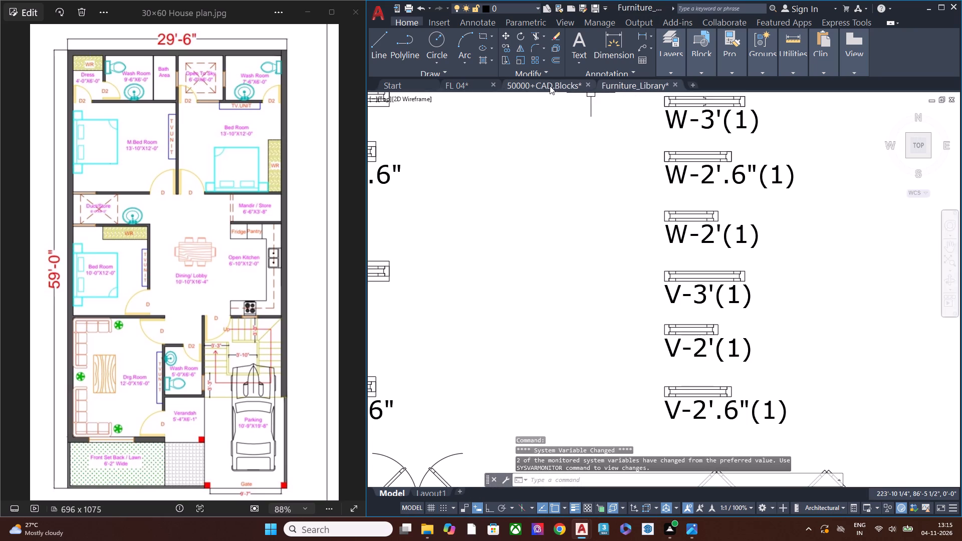
{"action": "left_click", "coordinate": [545, 87]}
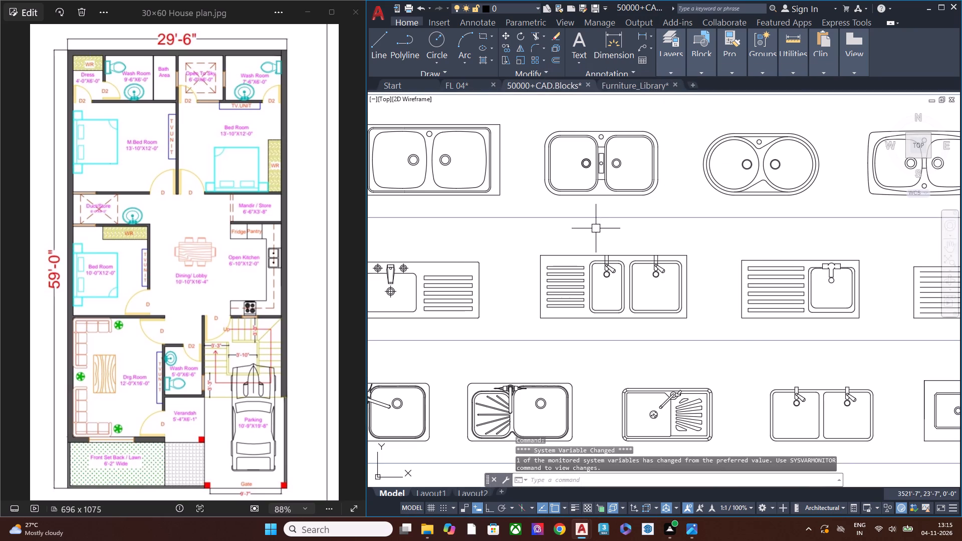
{"action": "scroll", "coordinate": [614, 242], "scroll_direction": "down", "scroll_amount": 5}
{"action": "middle_click_drag", "start_coordinate": [502, 298], "coordinate": [715, 300]}
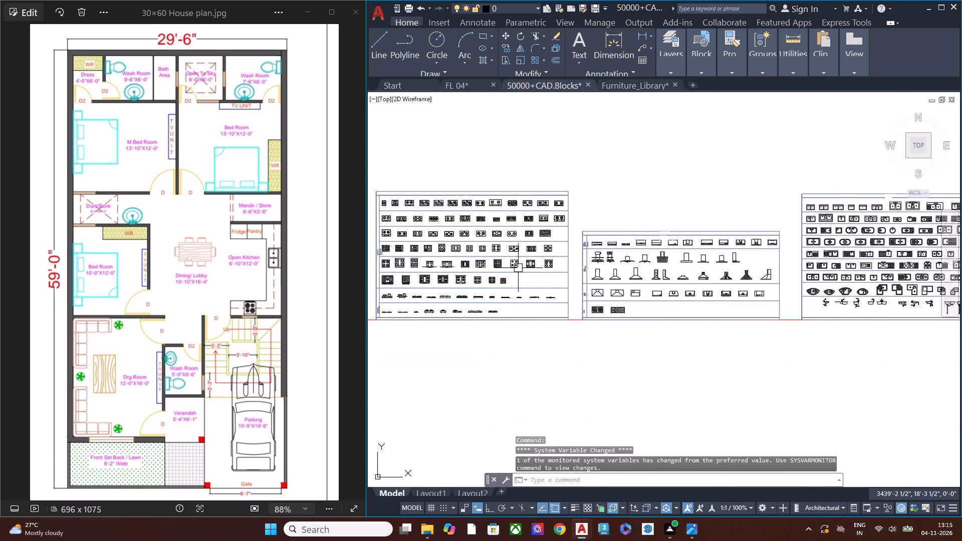
{"action": "middle_click_drag", "start_coordinate": [518, 268], "coordinate": [640, 299]}
{"action": "scroll", "coordinate": [505, 241], "scroll_direction": "up", "scroll_amount": 3}
{"action": "middle_click_drag", "start_coordinate": [618, 284], "coordinate": [543, 274]}
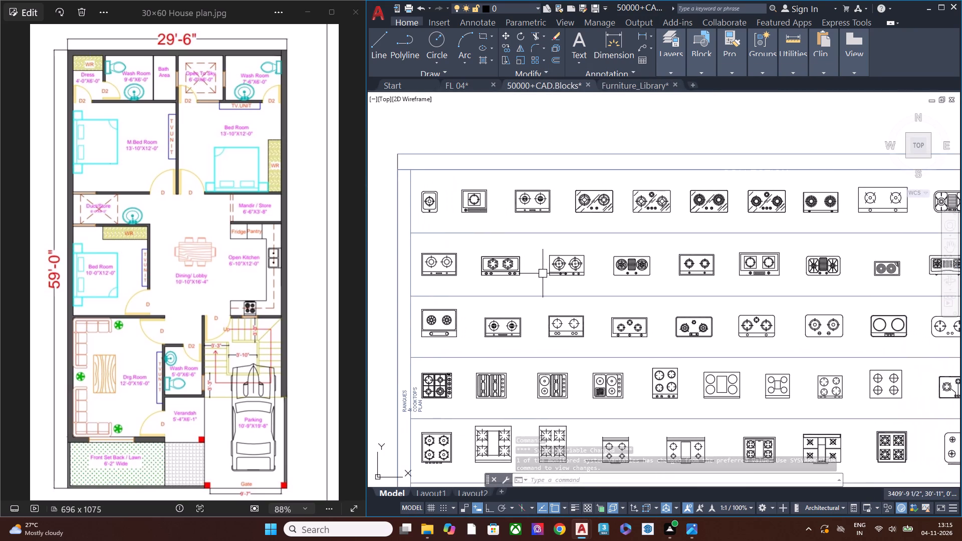
{"action": "scroll", "coordinate": [722, 228], "scroll_direction": "up", "scroll_amount": 1}
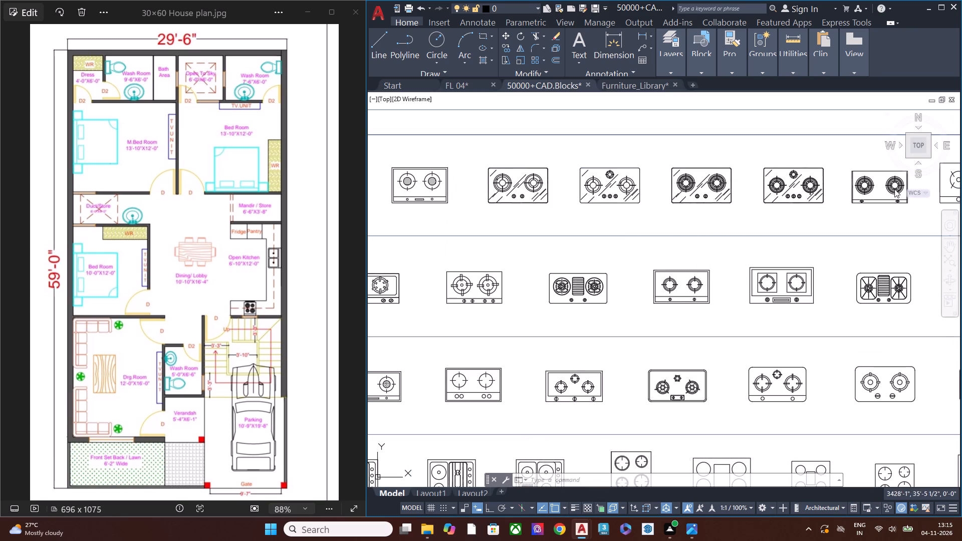
{"action": "middle_click_drag", "start_coordinate": [761, 256], "coordinate": [510, 265]}
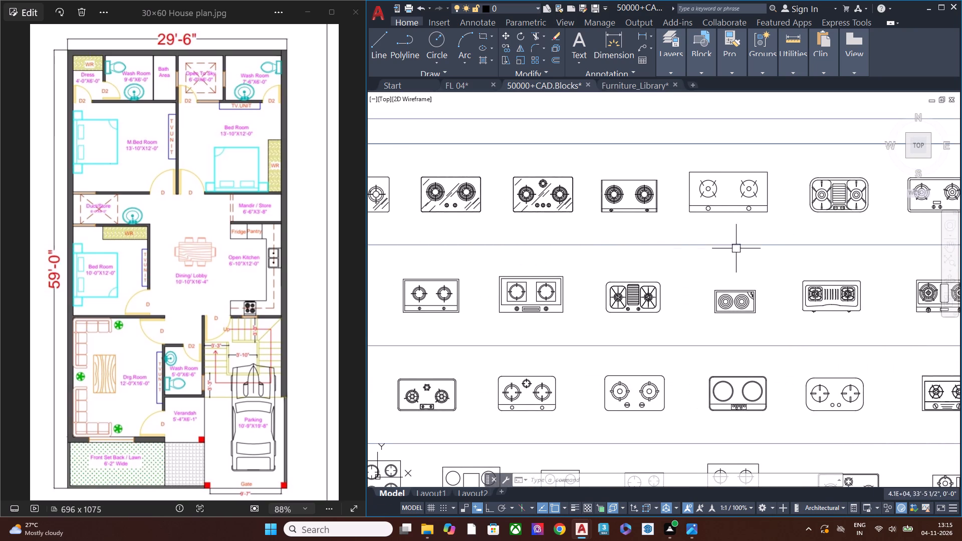
{"action": "scroll", "coordinate": [529, 206], "scroll_direction": "up", "scroll_amount": 3}
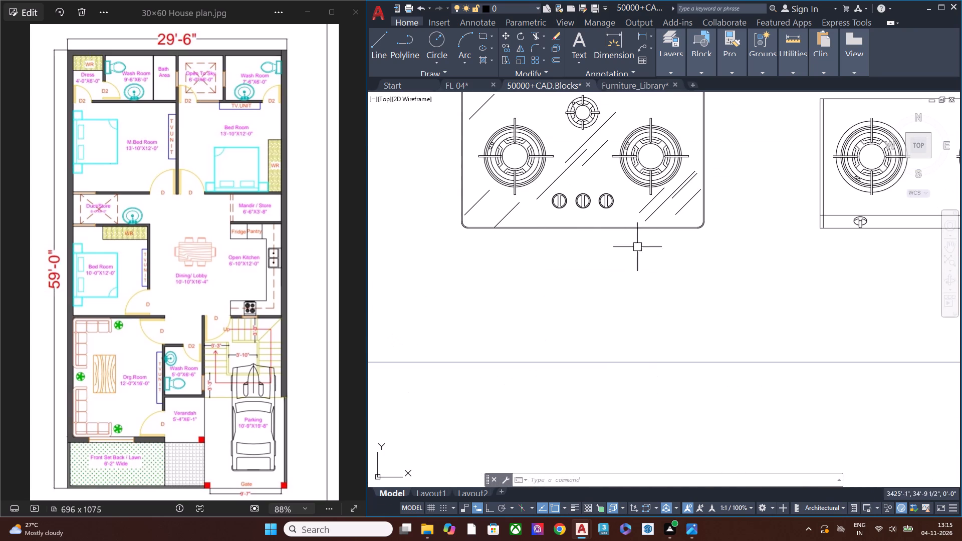
{"action": "left_click", "coordinate": [710, 258]}
{"action": "left_click", "coordinate": [651, 164]}
{"action": "key", "text": "ctrl+c"}
{"action": "scroll", "coordinate": [535, 60], "scroll_direction": "up", "scroll_amount": 1}
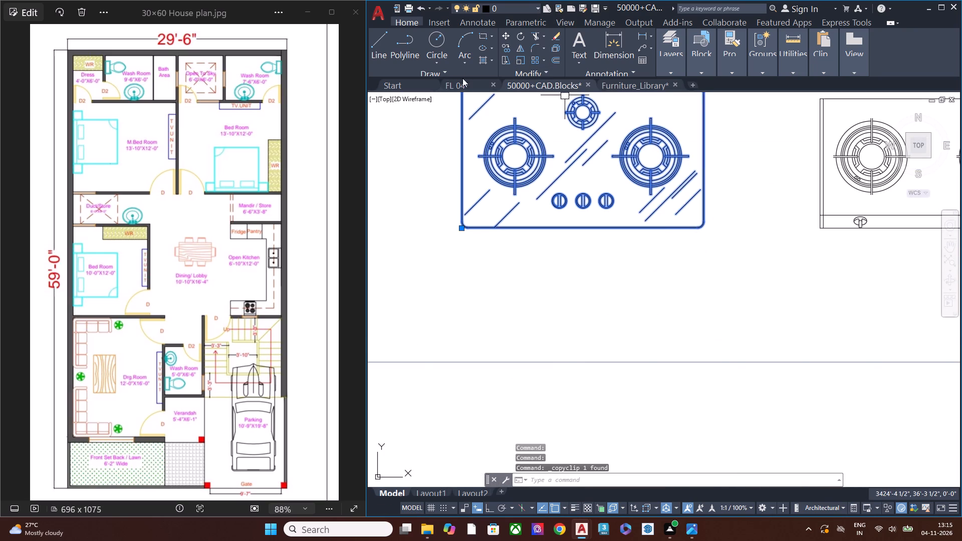
{"action": "left_click", "coordinate": [474, 87]}
{"action": "key", "text": "ctrl+v"}
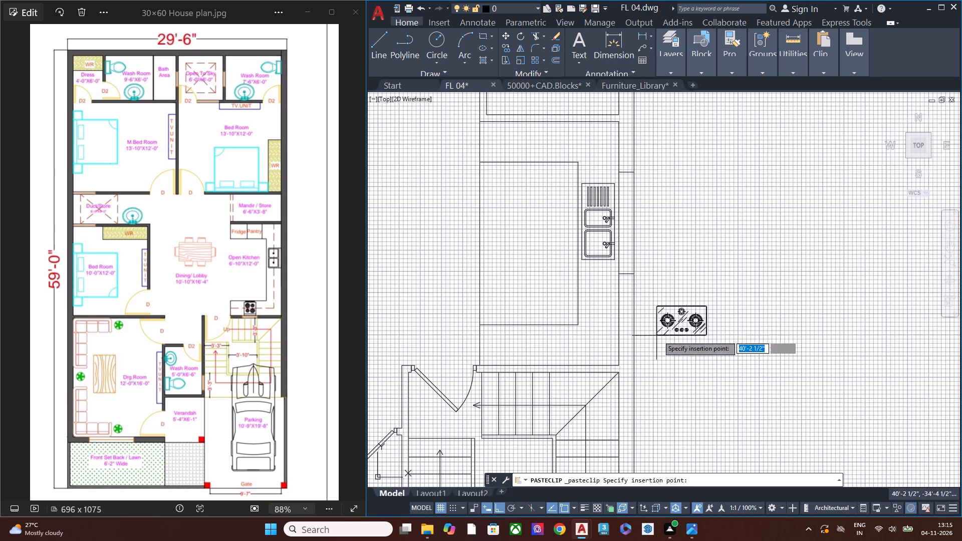
{"action": "left_click", "coordinate": [685, 331]}
Rotate the pasted cooktop 270° about its lower corner farthest from the exterior wall.
{"action": "left_click", "coordinate": [764, 361]}
{"action": "left_click", "coordinate": [677, 265]}
{"action": "middle_click_drag", "start_coordinate": [693, 344], "coordinate": [667, 308]}
{"action": "key", "text": "r"}
{"action": "left_click", "coordinate": [719, 351]}
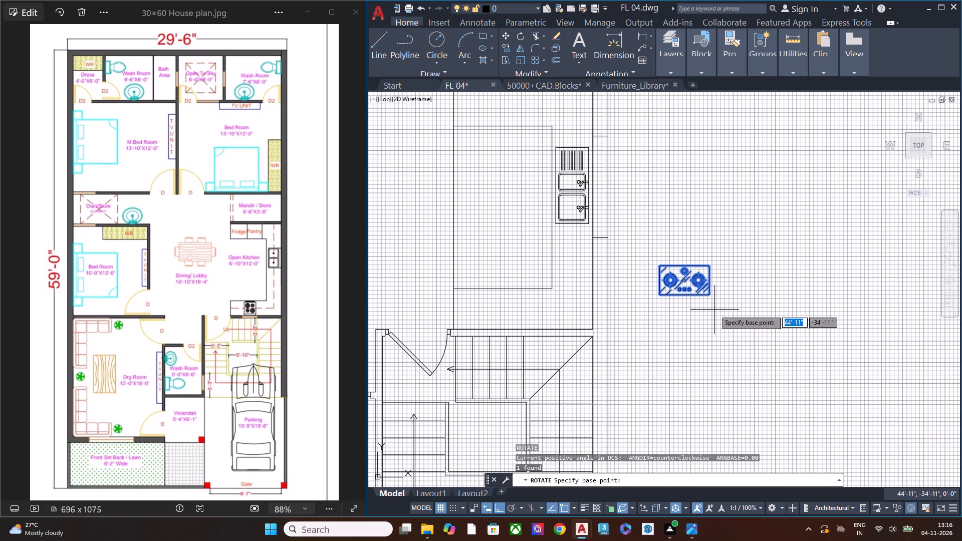
{"action": "left_click", "coordinate": [711, 299]}
{"action": "left_click", "coordinate": [710, 335]}
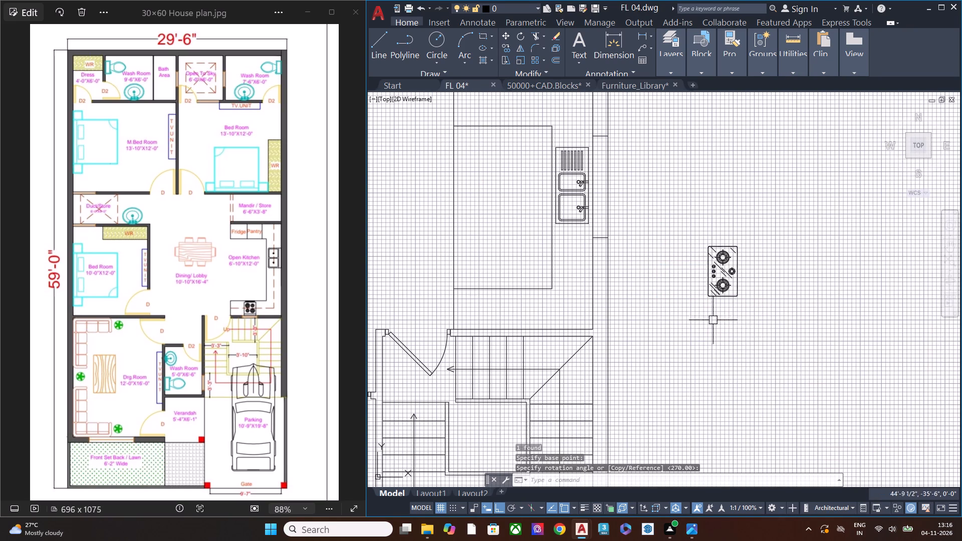
Rotate the cooktop another 270° about a point beside it so its control knobs face away from the staircase.
{"action": "left_click_drag", "start_coordinate": [752, 317], "coordinate": [743, 310]}
{"action": "left_click", "coordinate": [685, 205]}
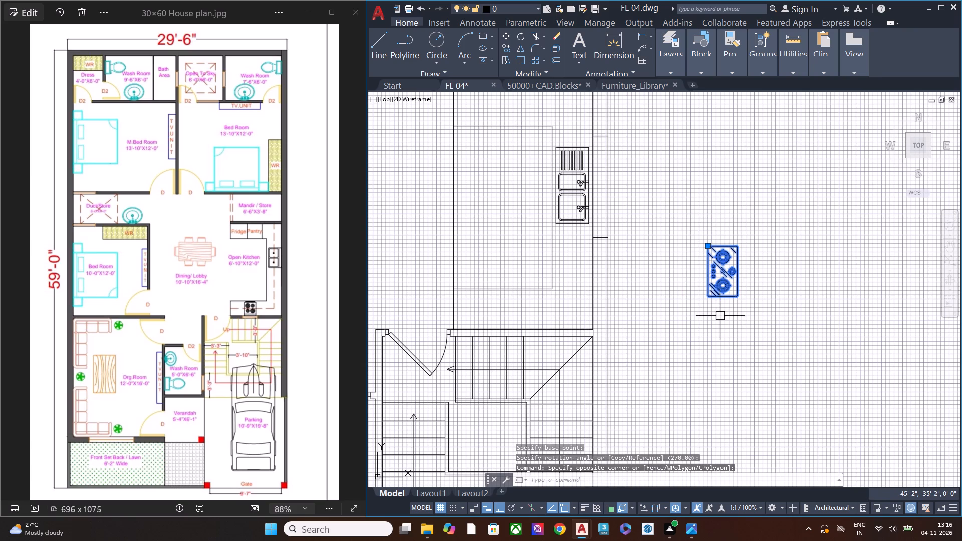
{"action": "key", "text": "r"}
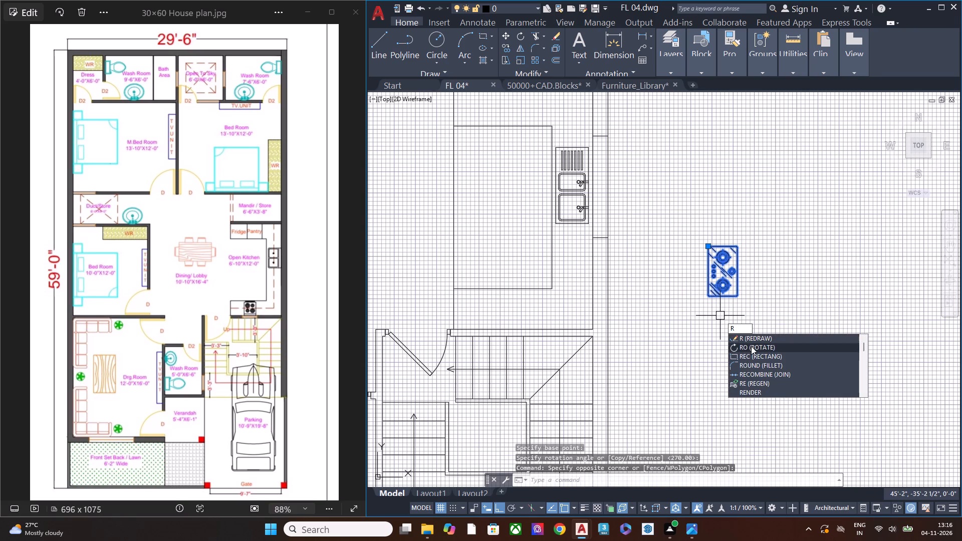
{"action": "left_click", "coordinate": [751, 346]}
{"action": "left_click", "coordinate": [749, 290]}
{"action": "left_click", "coordinate": [711, 369]}
Move the cooktop about 12'-1 1/2" horizontally through the exterior wall into the kitchen, level with the sink's staircase side.
{"action": "left_click", "coordinate": [810, 301]}
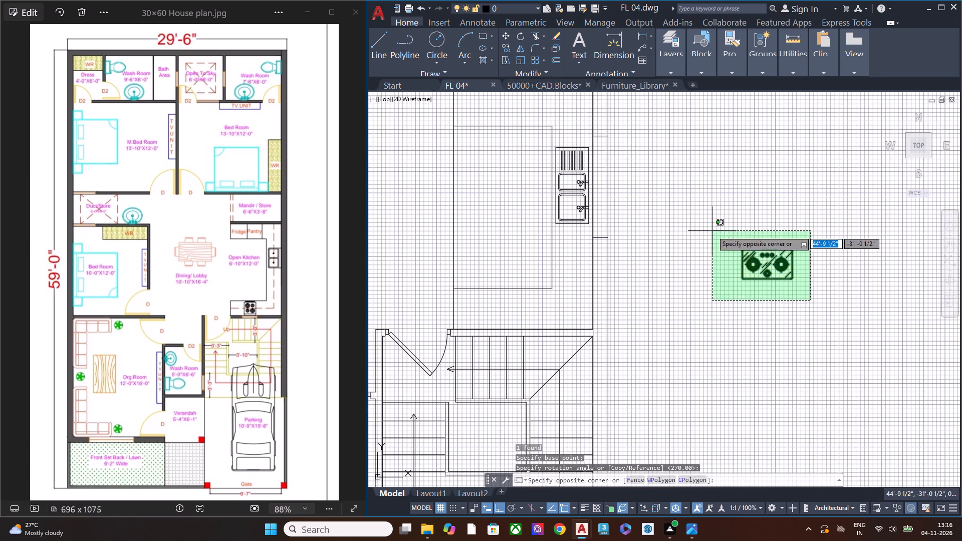
{"action": "left_click", "coordinate": [712, 231]}
{"action": "key", "text": "m"}
{"action": "key", "text": "space"}
{"action": "scroll", "coordinate": [799, 283], "scroll_direction": "up", "scroll_amount": 2}
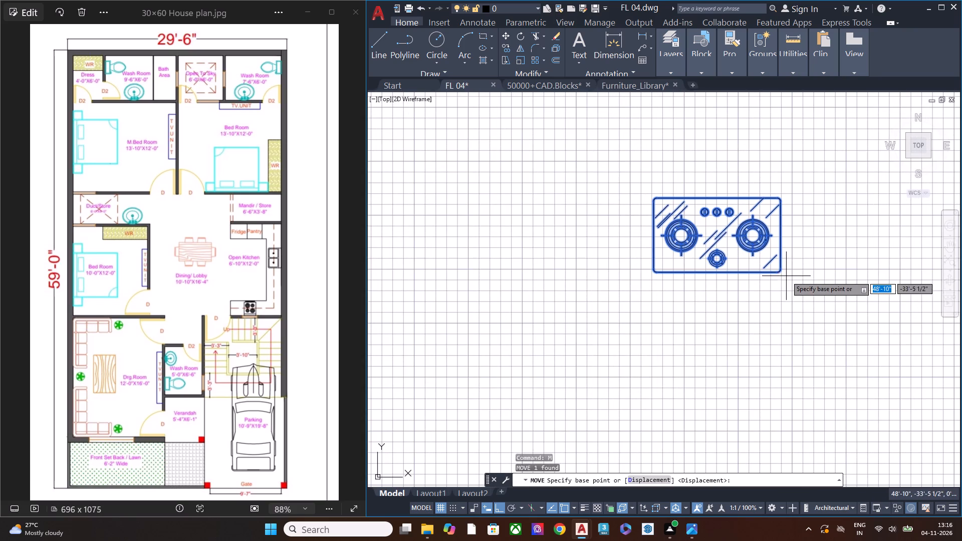
{"action": "left_click", "coordinate": [786, 274]}
{"action": "scroll", "coordinate": [804, 326], "scroll_direction": "down", "scroll_amount": 1}
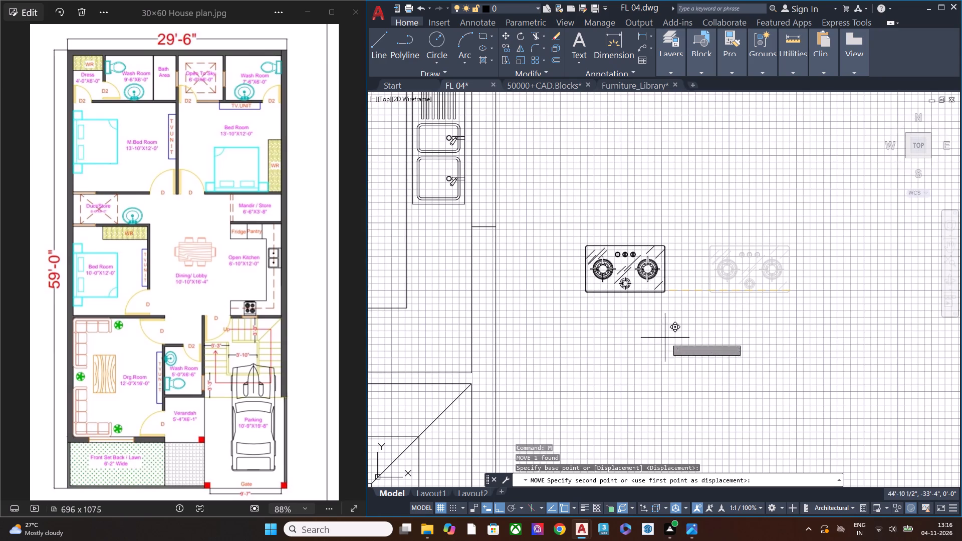
{"action": "scroll", "coordinate": [669, 335], "scroll_direction": "down", "scroll_amount": 2}
{"action": "scroll", "coordinate": [673, 335], "scroll_direction": "up", "scroll_amount": 2}
{"action": "middle_click_drag", "start_coordinate": [631, 341], "coordinate": [940, 341]}
{"action": "scroll", "coordinate": [815, 335], "scroll_direction": "up", "scroll_amount": 1}
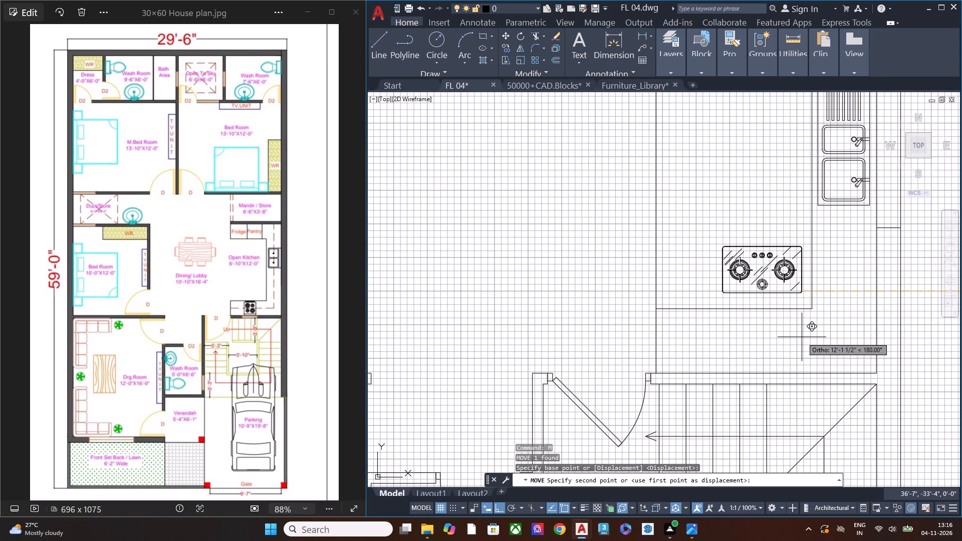
{"action": "left_click", "coordinate": [802, 337]}
{"action": "key", "text": "Escape"}
Move the cooktop onto the kitchen counter that runs along the staircase wall.
{"action": "left_click", "coordinate": [781, 279]}
{"action": "type", "text": "M"}
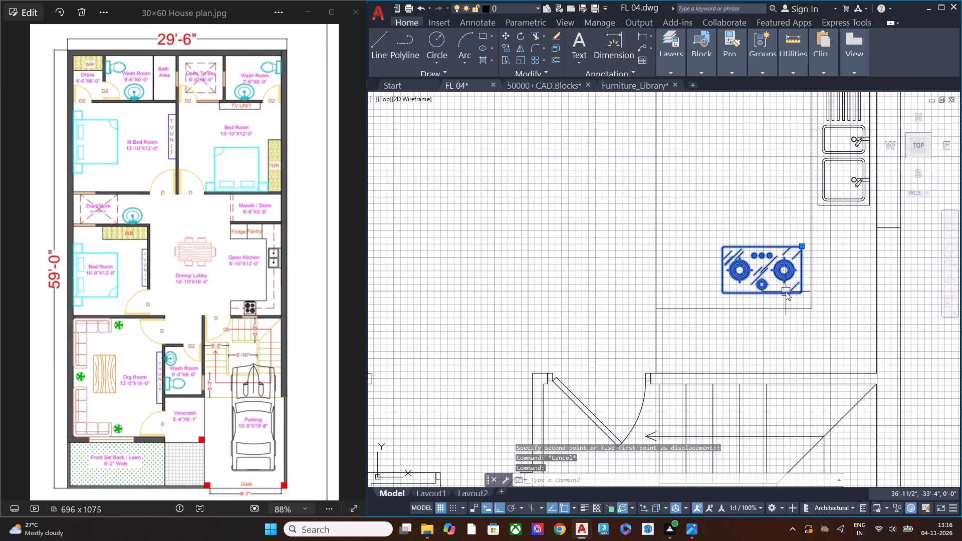
{"action": "key", "text": "space"}
{"action": "left_click", "coordinate": [772, 206]}
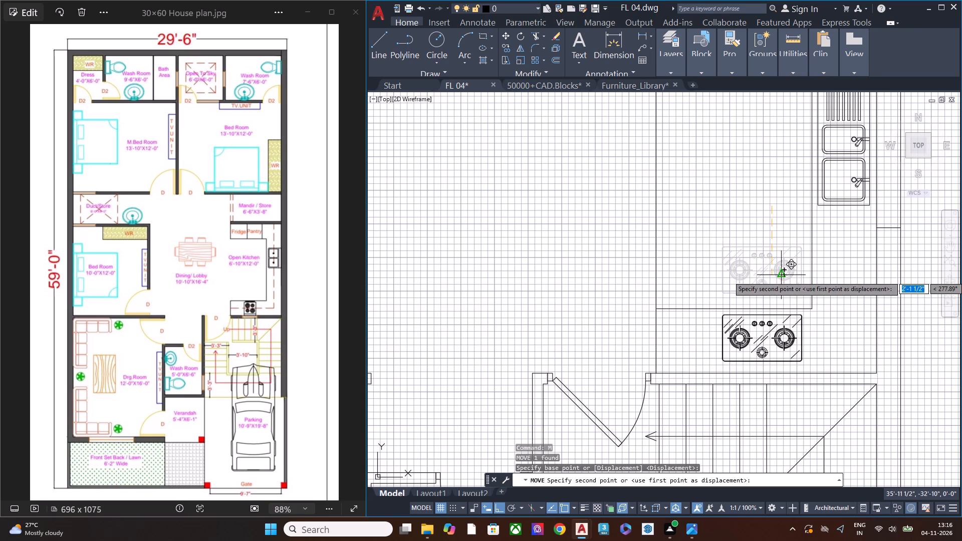
{"action": "left_click", "coordinate": [781, 282]}
{"action": "key", "text": "Escape"}
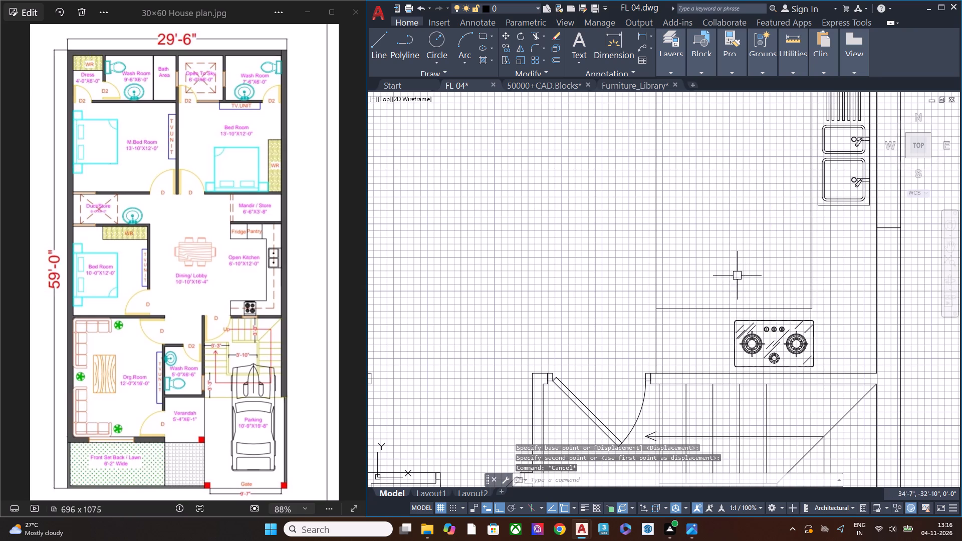
Shift the cooktop slightly along the staircase-side counter, away from the exterior wall.
{"action": "left_click", "coordinate": [830, 351]}
{"action": "left_click", "coordinate": [799, 338]}
{"action": "key", "text": "m"}
{"action": "key", "text": "space"}
{"action": "left_click", "coordinate": [853, 350]}
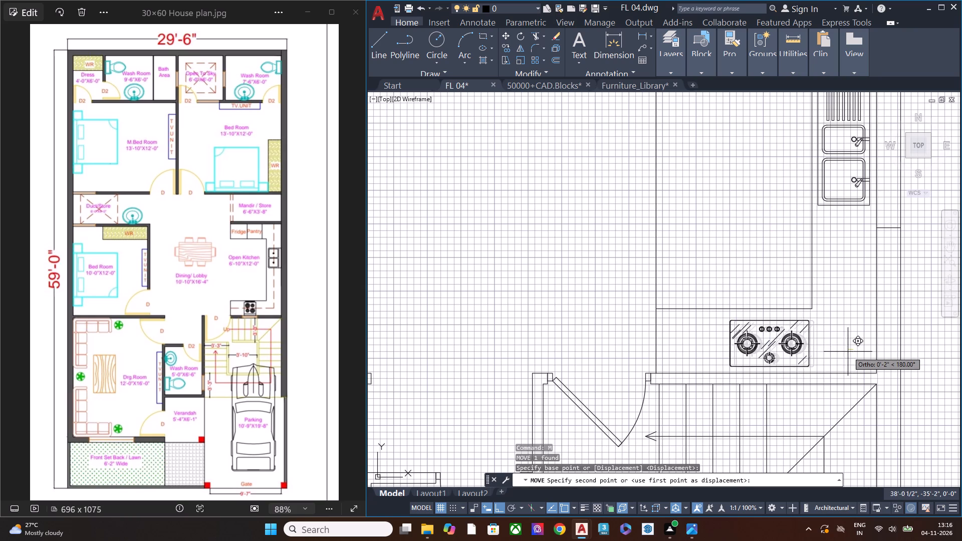
{"action": "left_click", "coordinate": [837, 352]}
{"action": "key", "text": "Escape"}
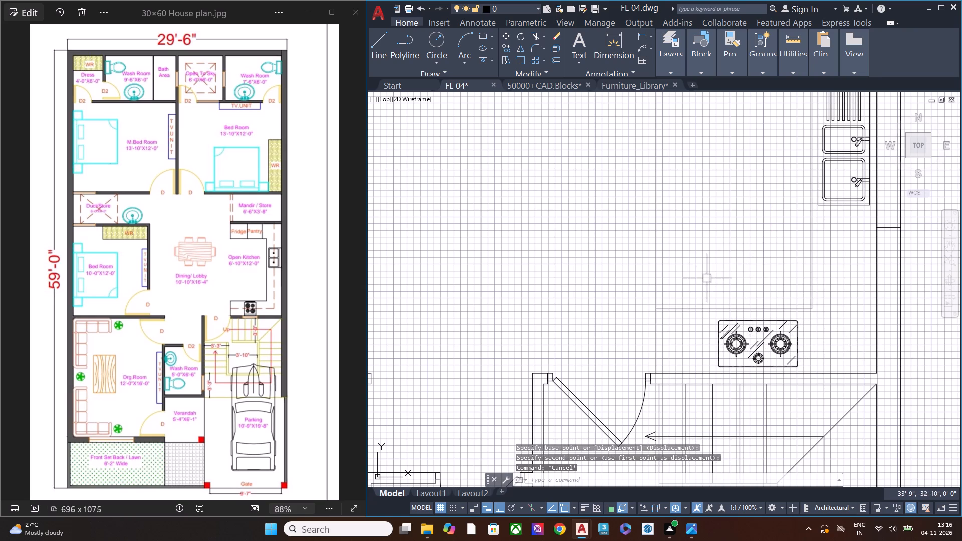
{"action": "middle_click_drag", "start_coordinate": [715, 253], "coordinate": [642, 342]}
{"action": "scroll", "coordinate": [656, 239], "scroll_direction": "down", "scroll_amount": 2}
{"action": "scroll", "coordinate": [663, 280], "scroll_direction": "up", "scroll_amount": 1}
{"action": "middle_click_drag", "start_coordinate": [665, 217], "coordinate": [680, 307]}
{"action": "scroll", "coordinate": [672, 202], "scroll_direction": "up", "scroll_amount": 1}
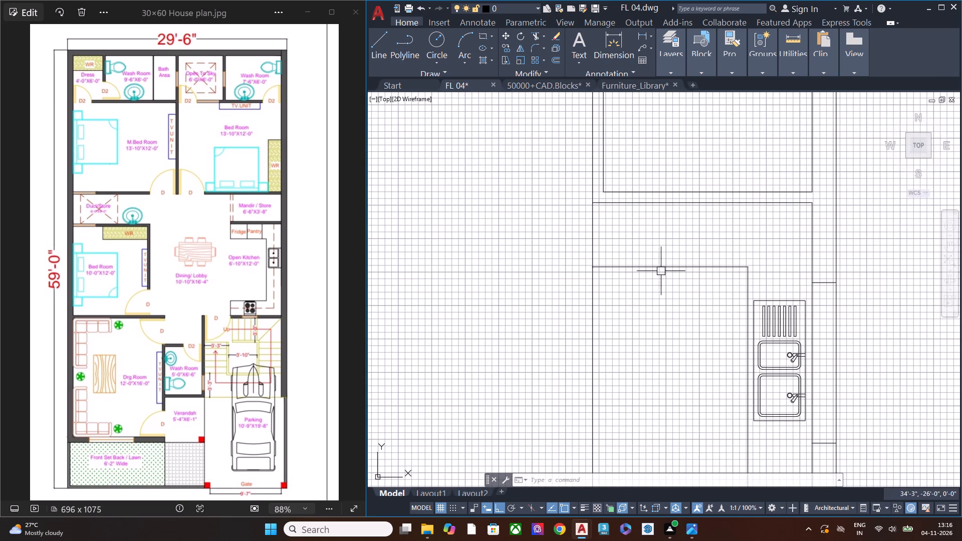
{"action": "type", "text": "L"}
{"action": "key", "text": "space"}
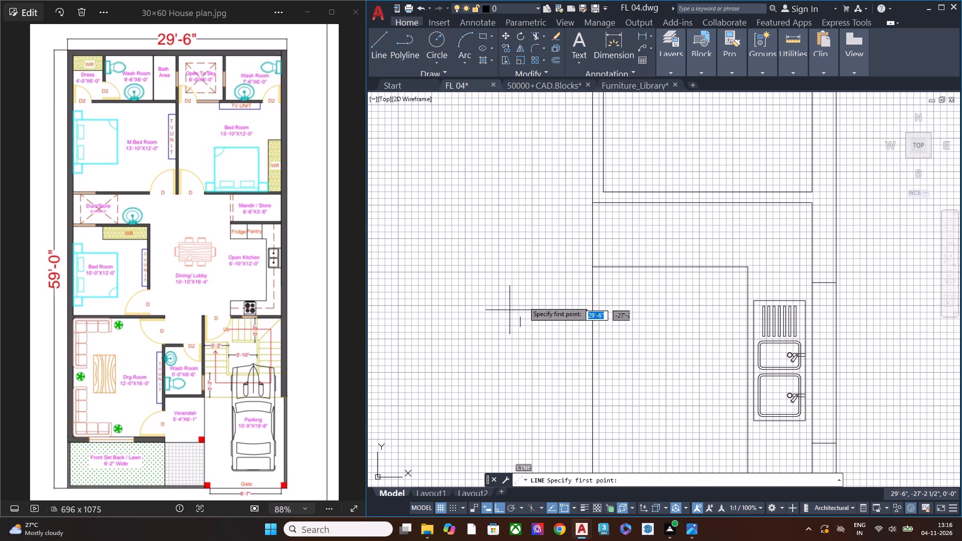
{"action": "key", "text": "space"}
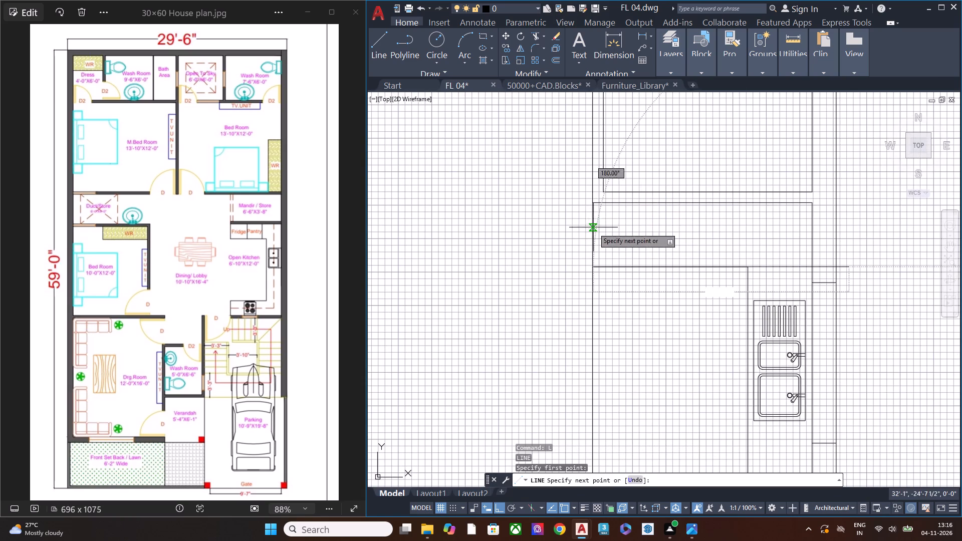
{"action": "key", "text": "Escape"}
Stretch the kitchen's open-side line and the adjoining Mandir/Store wall line so both end at the kitchen-side face of the dividing wall.
{"action": "left_click", "coordinate": [596, 227]}
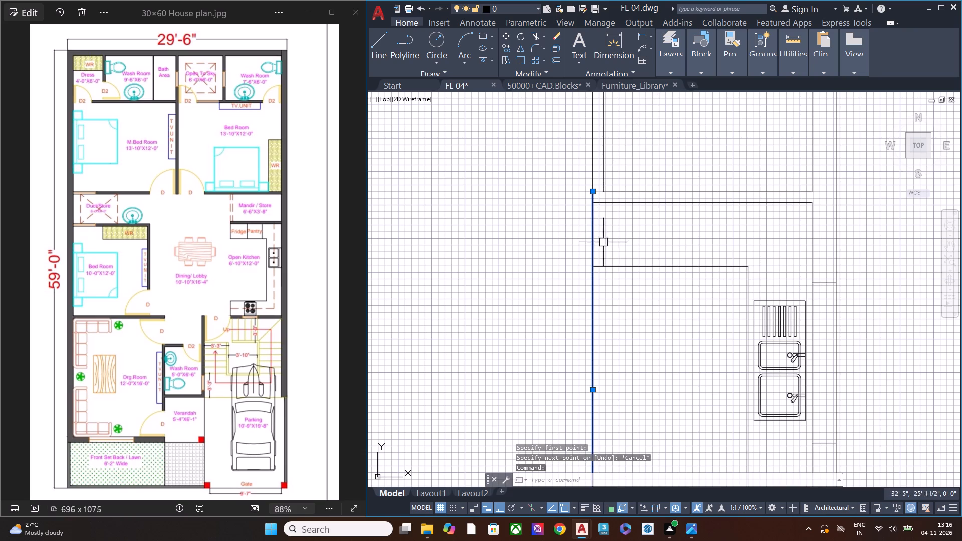
{"action": "scroll", "coordinate": [594, 194], "scroll_direction": "up", "scroll_amount": 3}
{"action": "left_click", "coordinate": [582, 182]}
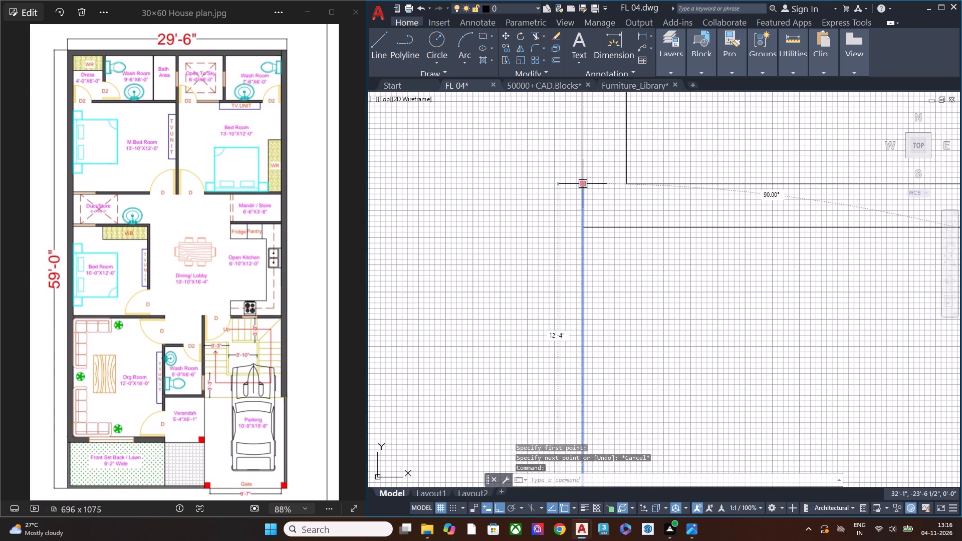
{"action": "left_click", "coordinate": [584, 225]}
{"action": "left_click", "coordinate": [585, 183]}
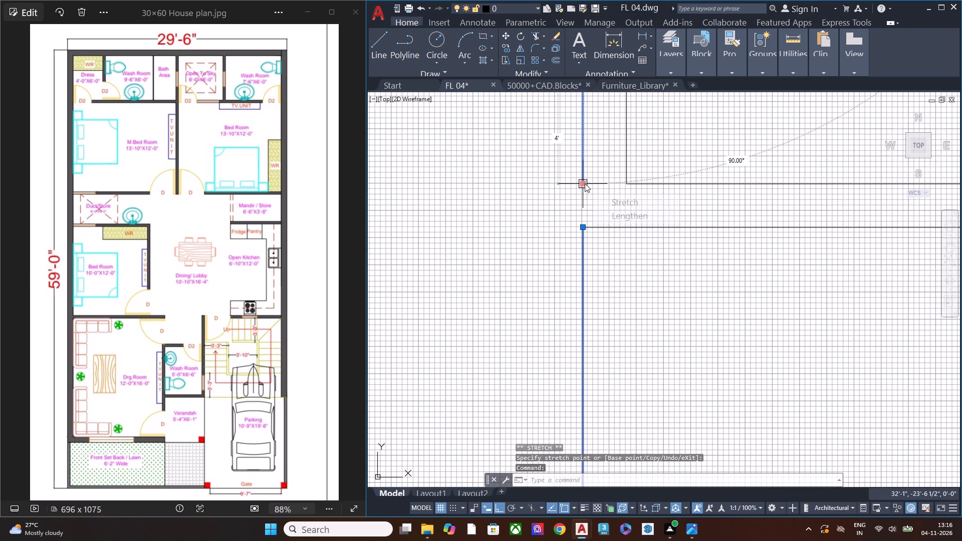
{"action": "left_click", "coordinate": [583, 185]}
{"action": "left_click", "coordinate": [582, 230]}
{"action": "key", "text": "Escape"}
{"action": "scroll", "coordinate": [548, 248], "scroll_direction": "down", "scroll_amount": 1}
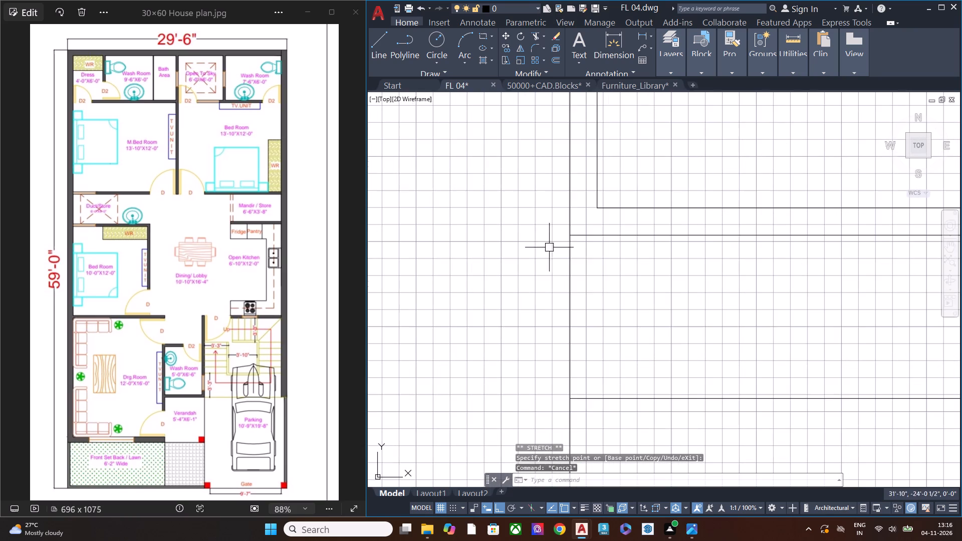
{"action": "key", "text": "Escape"}
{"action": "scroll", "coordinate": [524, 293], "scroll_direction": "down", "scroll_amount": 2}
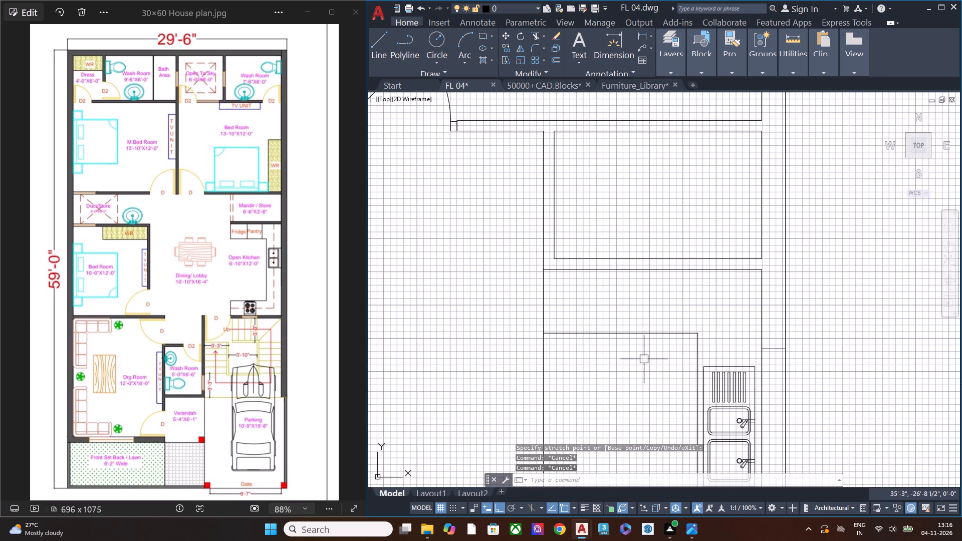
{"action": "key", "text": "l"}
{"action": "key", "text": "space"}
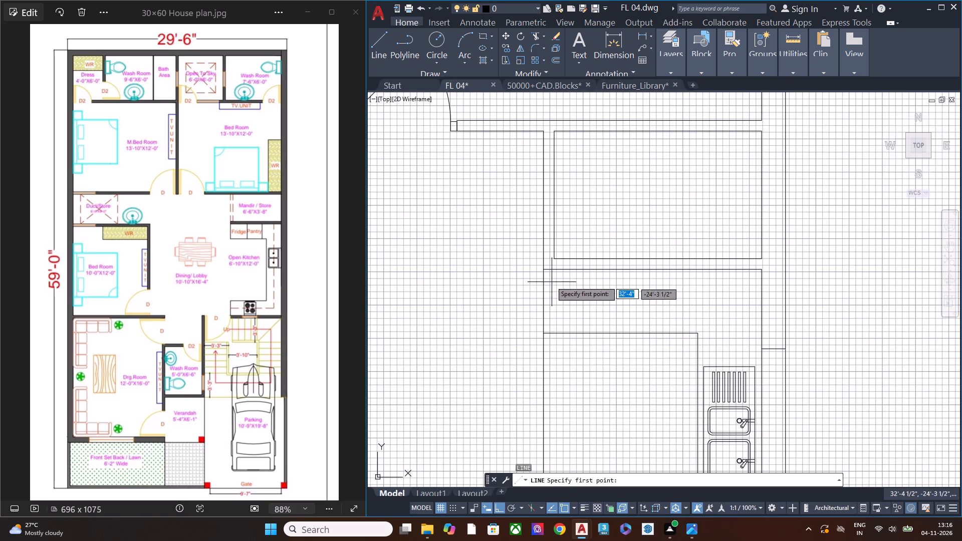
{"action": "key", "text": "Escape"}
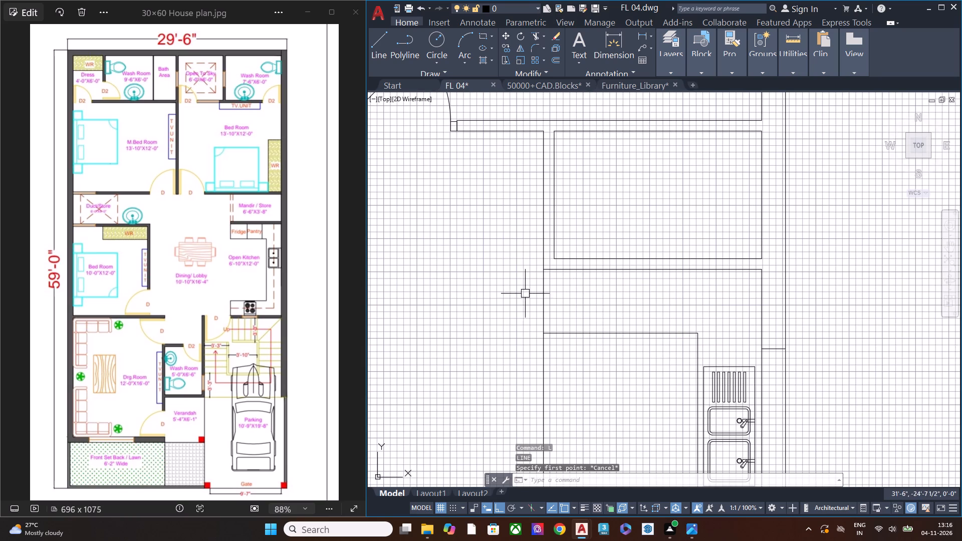
Offset the kitchen's open-side line about 2'-2" into the kitchen, and offset that copy again toward the sink for the fridge and pantry divisions.
{"action": "left_click", "coordinate": [545, 349]}
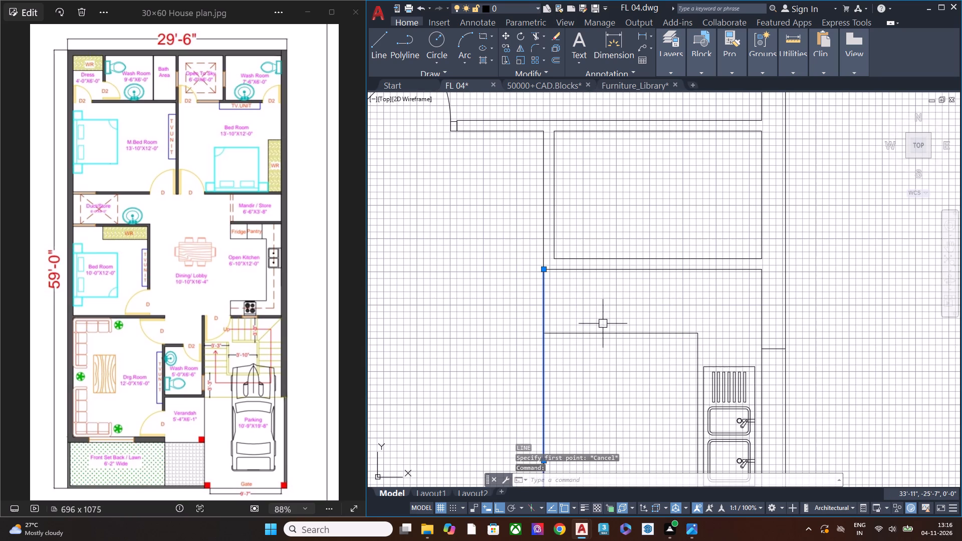
{"action": "scroll", "coordinate": [603, 324], "scroll_direction": "down", "scroll_amount": 2}
{"action": "middle_click_drag", "start_coordinate": [591, 357], "coordinate": [573, 294]}
{"action": "scroll", "coordinate": [573, 316], "scroll_direction": "up", "scroll_amount": 1}
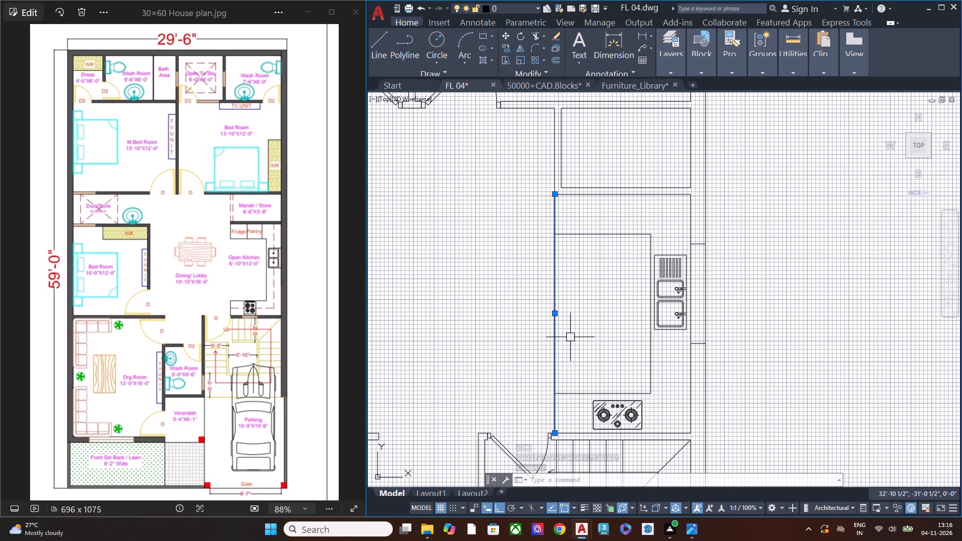
{"action": "middle_click_drag", "start_coordinate": [570, 262], "coordinate": [570, 281]}
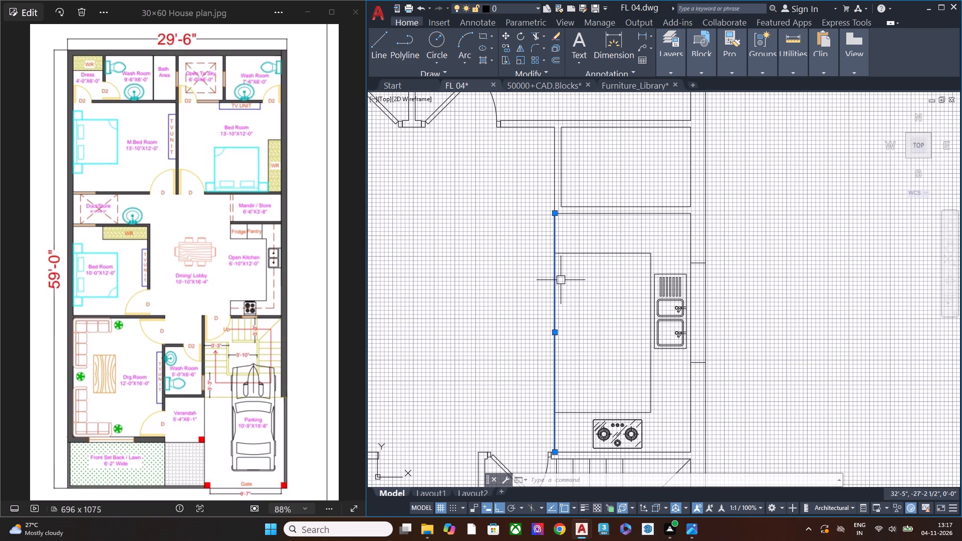
{"action": "key", "text": "o"}
{"action": "type", "text": "FF"}
{"action": "key", "text": "space"}
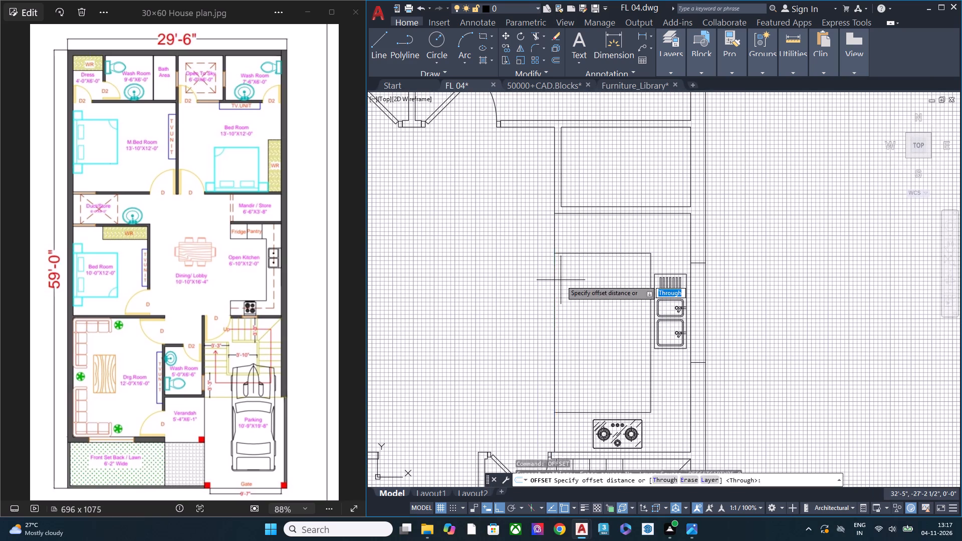
{"action": "key", "text": "space"}
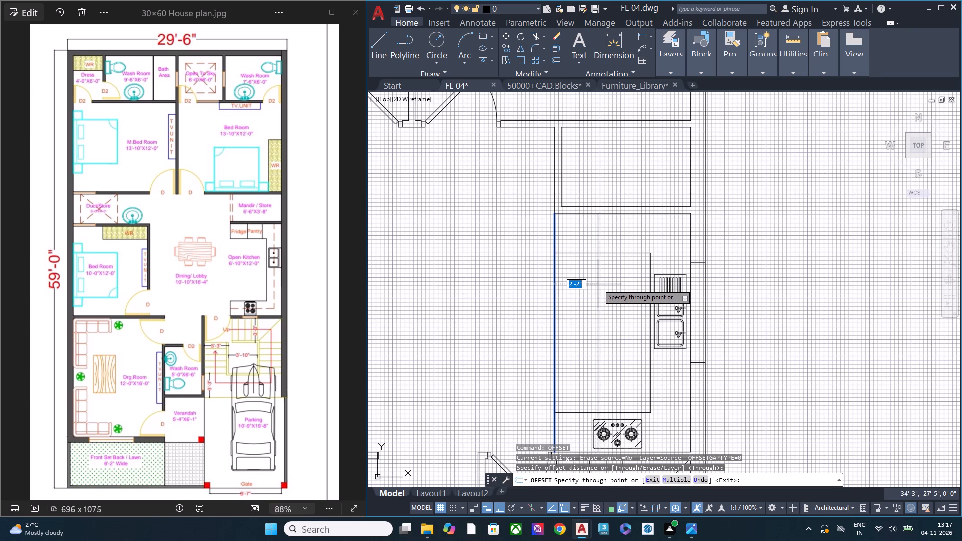
{"action": "left_click", "coordinate": [598, 284]}
{"action": "left_click", "coordinate": [596, 280]}
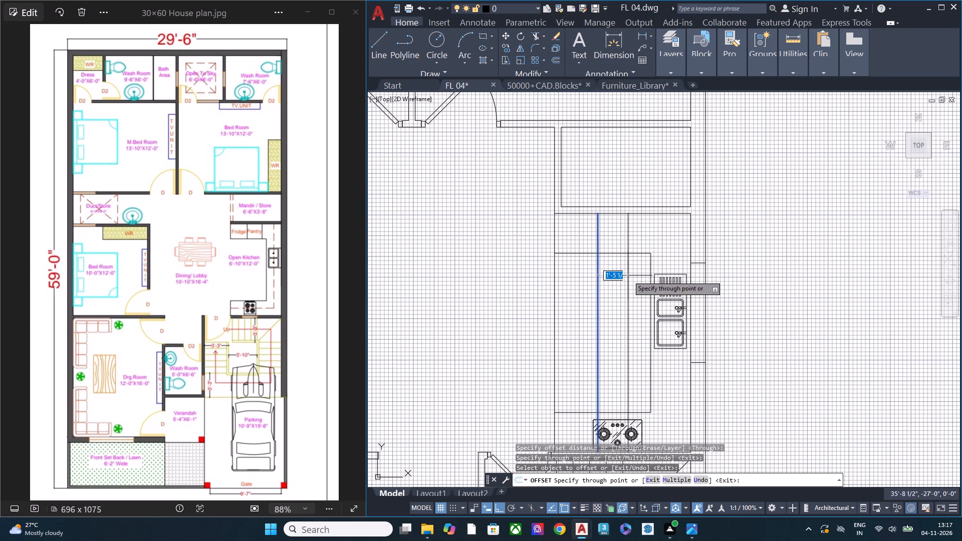
{"action": "left_click", "coordinate": [635, 275]}
{"action": "key", "text": "Escape"}
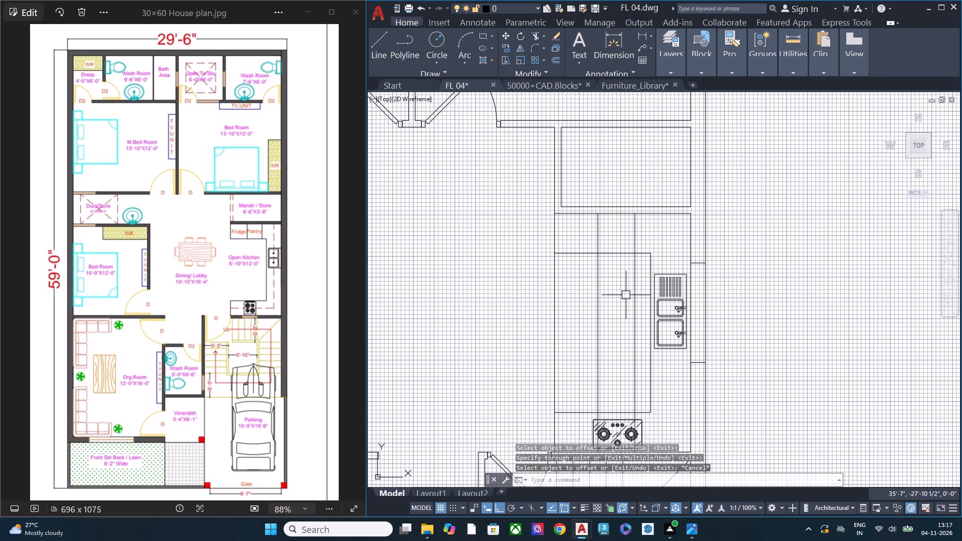
Trim the two offset lines out of the kitchen floor area between the Mandir-side and staircase-side counters.
{"action": "type", "text": "TR"}
{"action": "key", "text": "space"}
{"action": "left_click", "coordinate": [634, 304]}
{"action": "left_click", "coordinate": [598, 313]}
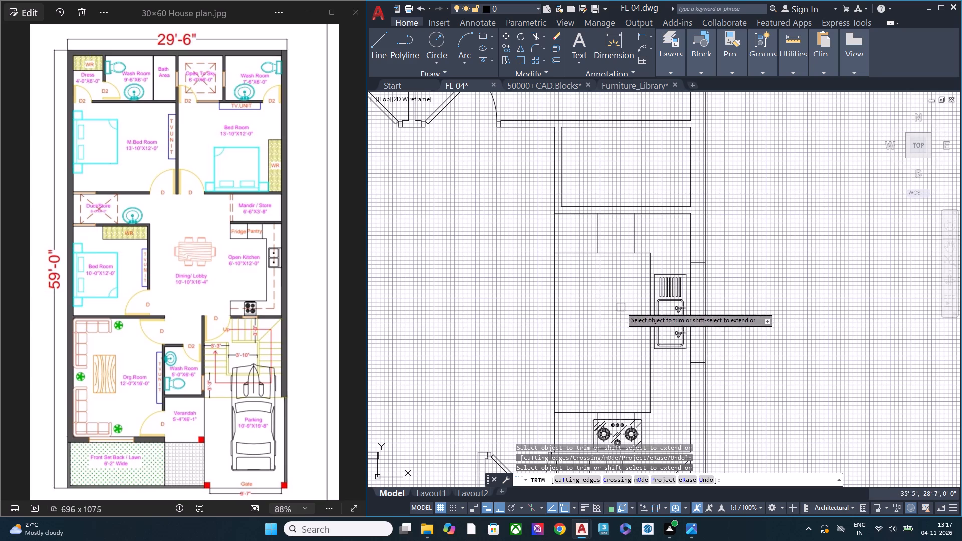
{"action": "scroll", "coordinate": [629, 324], "scroll_direction": "down", "scroll_amount": 1}
{"action": "scroll", "coordinate": [629, 325], "scroll_direction": "up", "scroll_amount": 1}
{"action": "middle_click_drag", "start_coordinate": [631, 358], "coordinate": [647, 259]}
{"action": "scroll", "coordinate": [643, 300], "scroll_direction": "up", "scroll_amount": 3}
{"action": "key", "text": "Escape"}
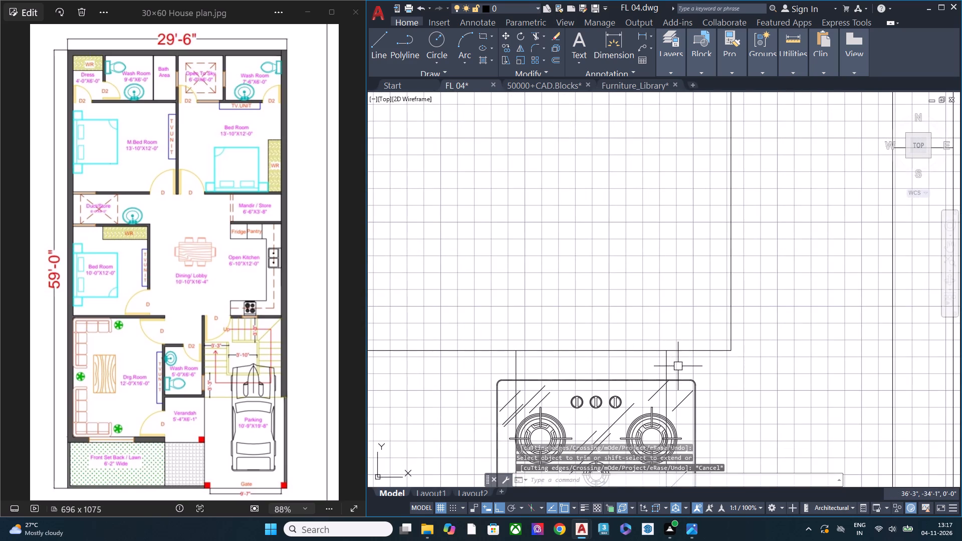
Delete the two leftover line pieces crossing the cooktop counter.
{"action": "left_click", "coordinate": [679, 367]}
{"action": "left_click", "coordinate": [508, 362]}
{"action": "key", "text": "Delete"}
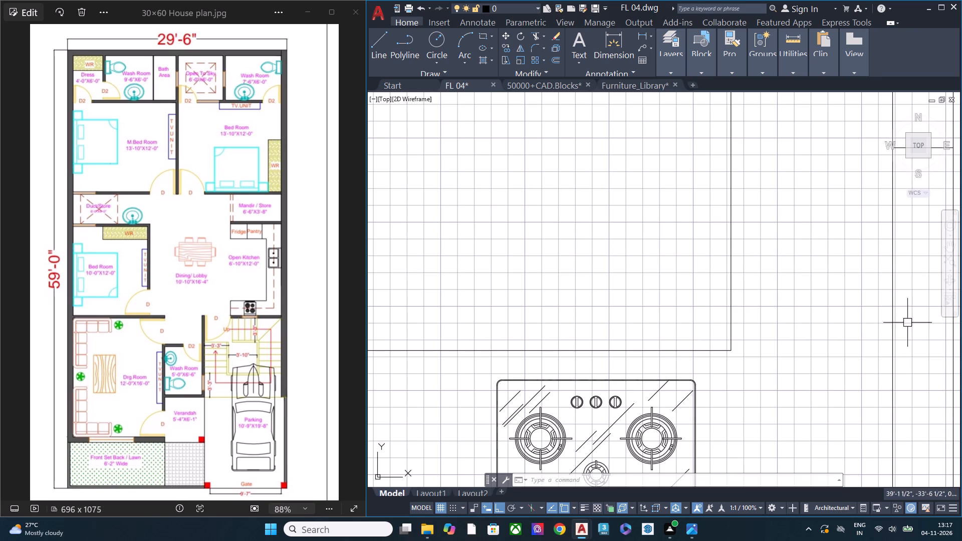
Measure the dining/lobby width from the kitchen counter's open-side corner to the bedroom wall.
{"action": "scroll", "coordinate": [695, 292], "scroll_direction": "down", "scroll_amount": 1}
{"action": "scroll", "coordinate": [697, 292], "scroll_direction": "up", "scroll_amount": 1}
{"action": "scroll", "coordinate": [700, 292], "scroll_direction": "down", "scroll_amount": 3}
{"action": "middle_click_drag", "start_coordinate": [655, 245], "coordinate": [651, 352]}
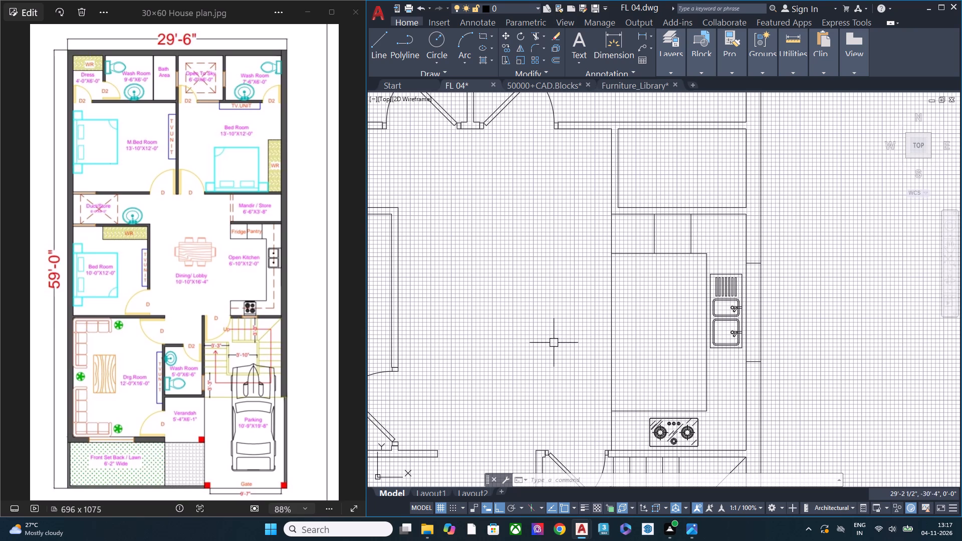
{"action": "scroll", "coordinate": [710, 249], "scroll_direction": "up", "scroll_amount": 2}
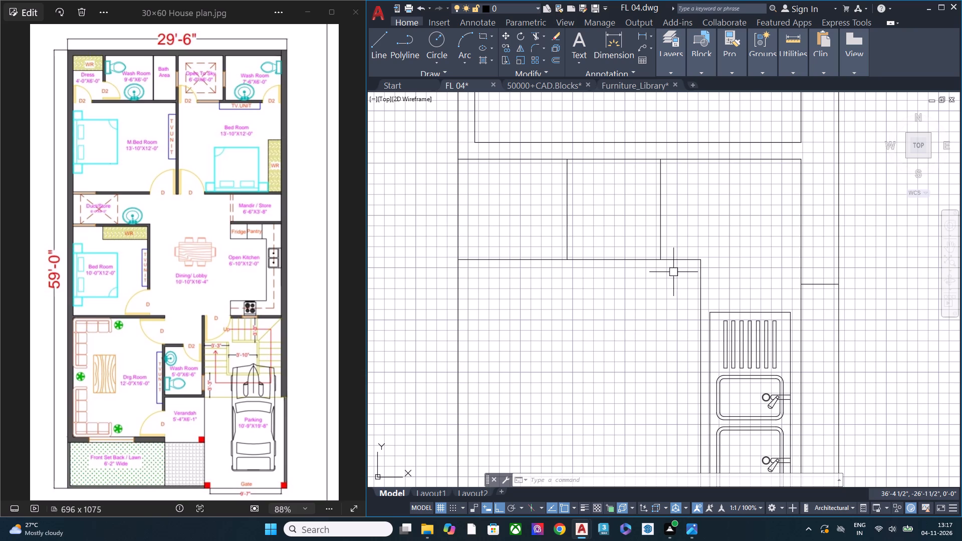
{"action": "middle_click_drag", "start_coordinate": [633, 327], "coordinate": [639, 253]}
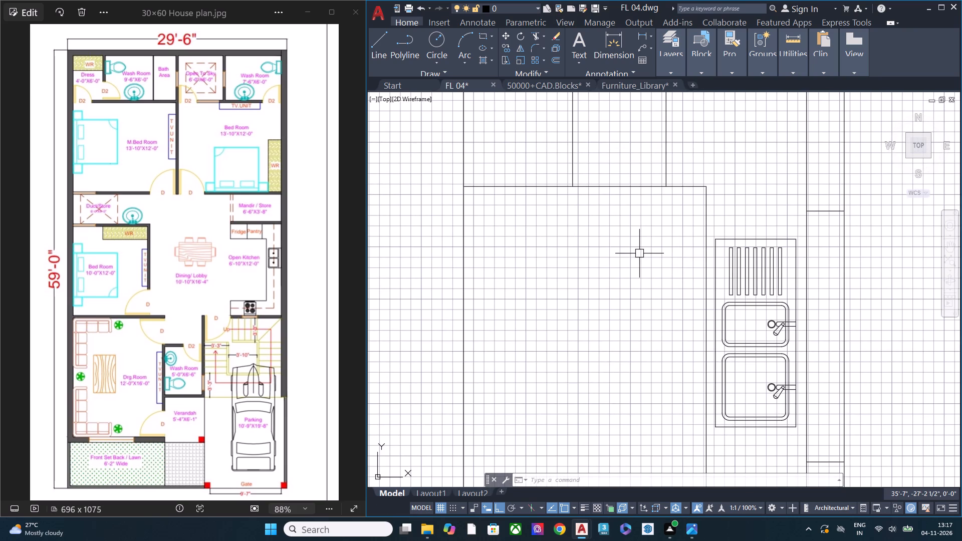
{"action": "scroll", "coordinate": [639, 254], "scroll_direction": "down", "scroll_amount": 1}
{"action": "scroll", "coordinate": [673, 282], "scroll_direction": "down", "scroll_amount": 3}
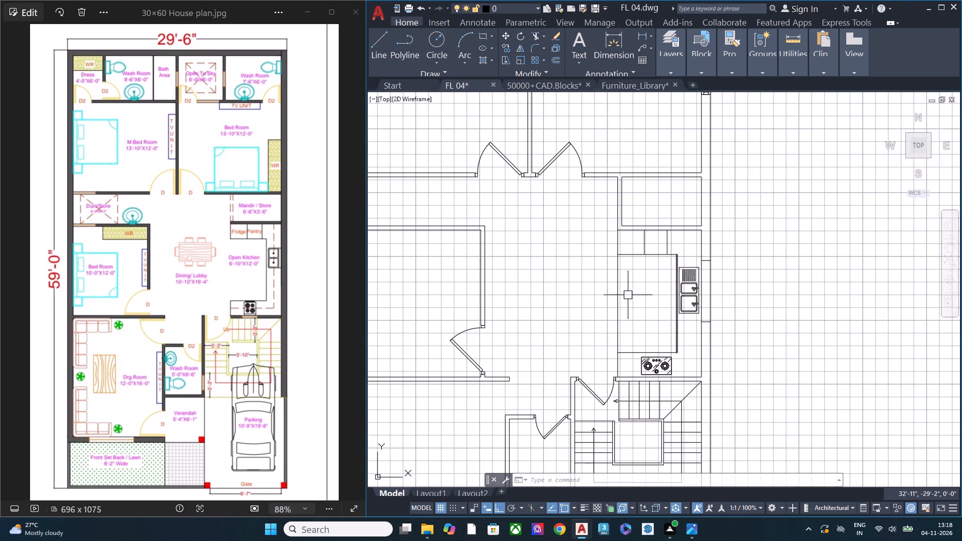
{"action": "middle_click_drag", "start_coordinate": [629, 295], "coordinate": [663, 289]}
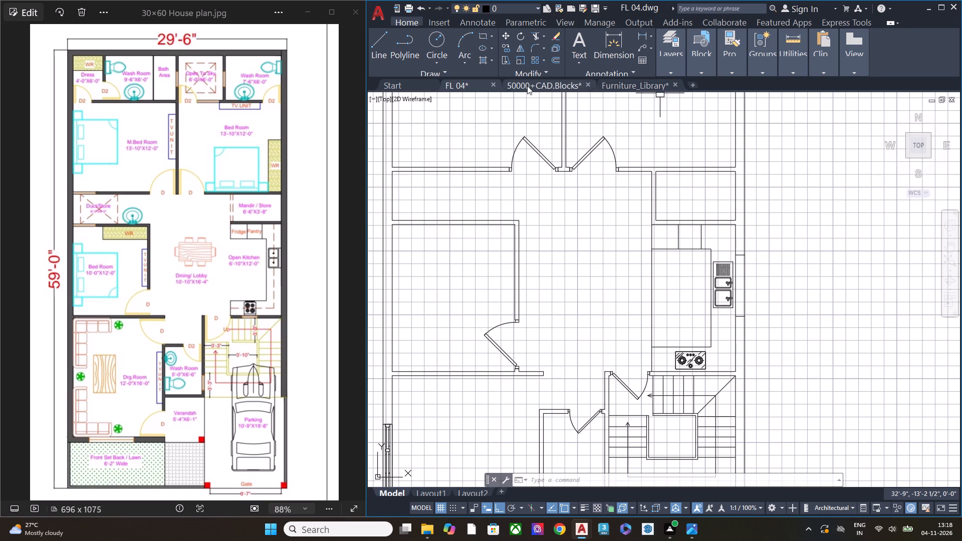
{"action": "left_click", "coordinate": [789, 72]}
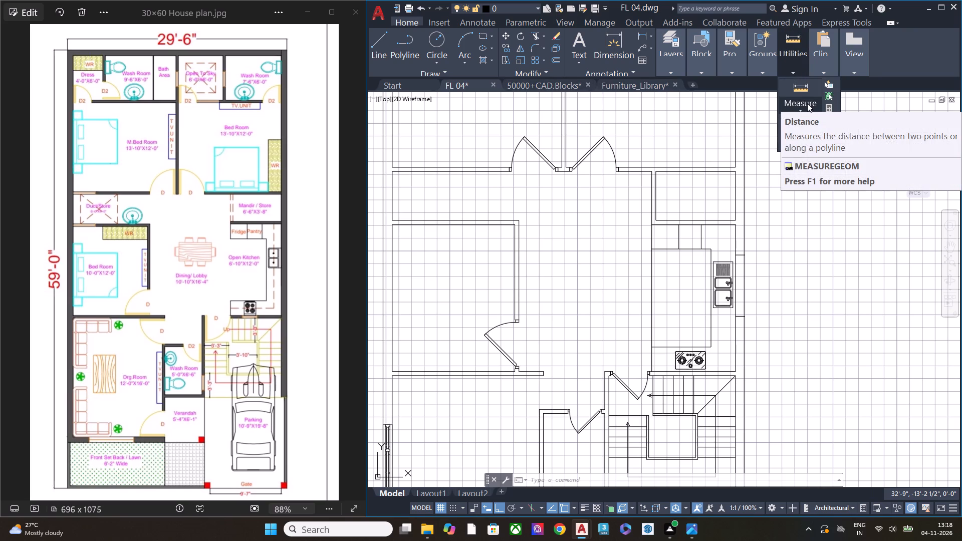
{"action": "left_click", "coordinate": [808, 103]}
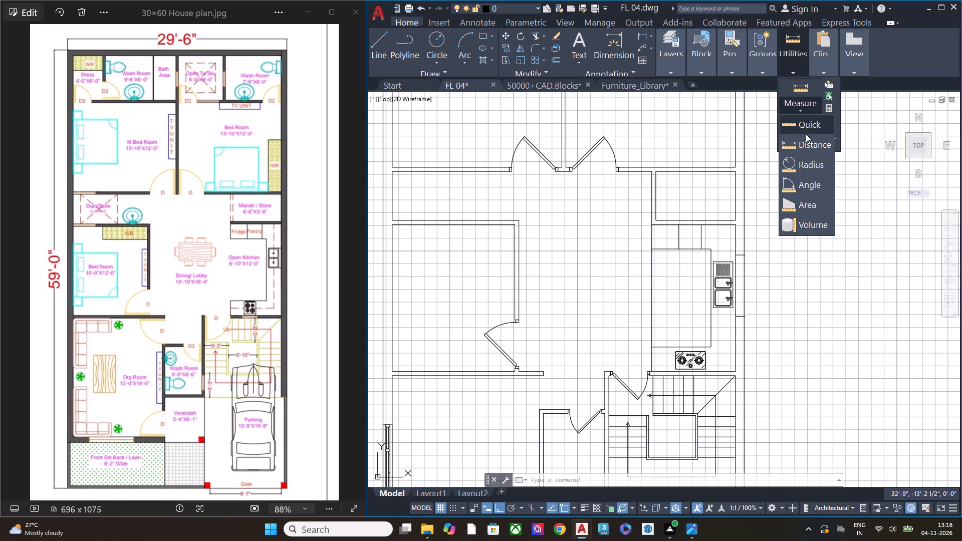
{"action": "left_click", "coordinate": [806, 146]}
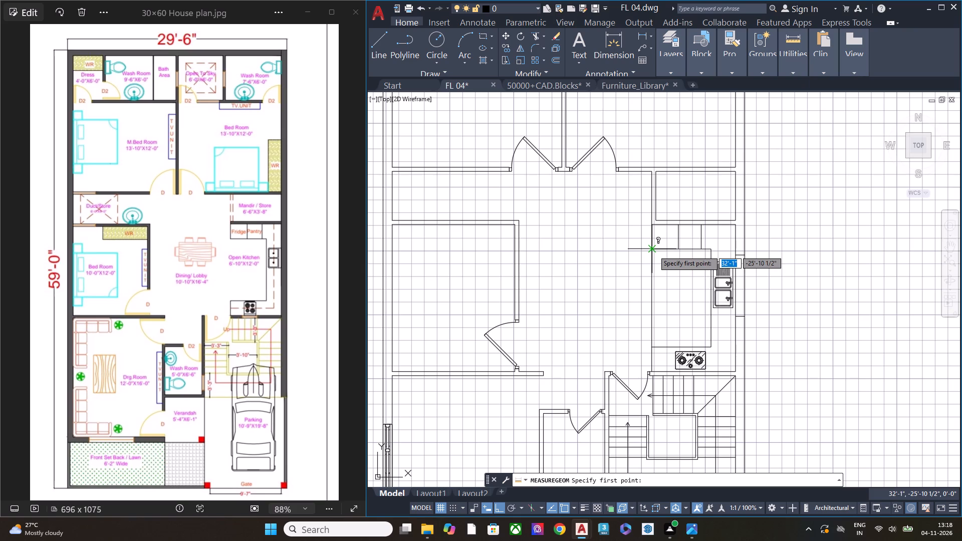
{"action": "left_click", "coordinate": [653, 250]}
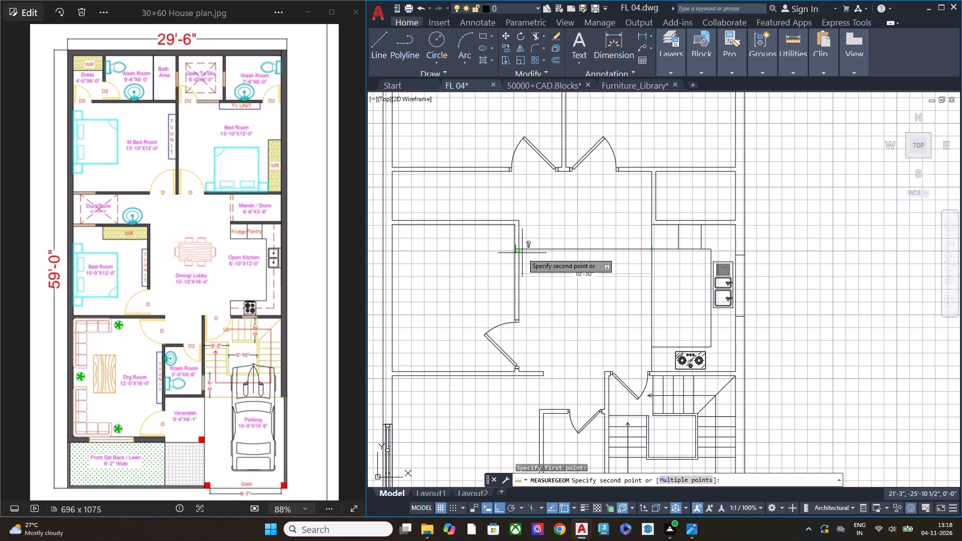
{"action": "key", "text": "Escape"}
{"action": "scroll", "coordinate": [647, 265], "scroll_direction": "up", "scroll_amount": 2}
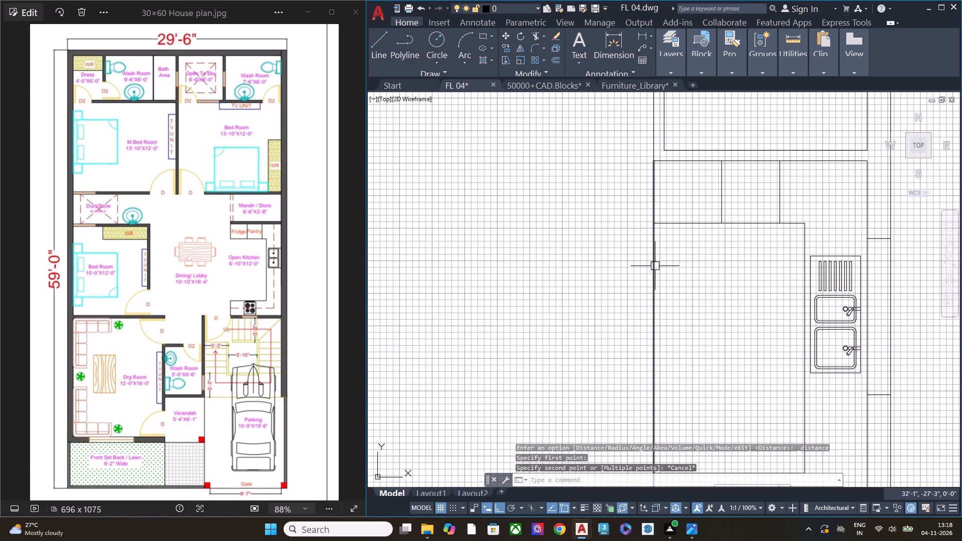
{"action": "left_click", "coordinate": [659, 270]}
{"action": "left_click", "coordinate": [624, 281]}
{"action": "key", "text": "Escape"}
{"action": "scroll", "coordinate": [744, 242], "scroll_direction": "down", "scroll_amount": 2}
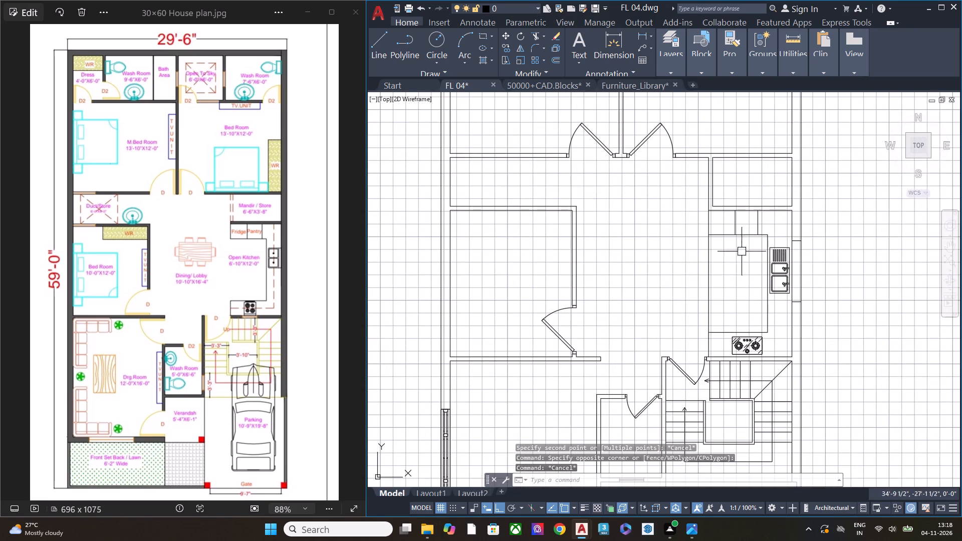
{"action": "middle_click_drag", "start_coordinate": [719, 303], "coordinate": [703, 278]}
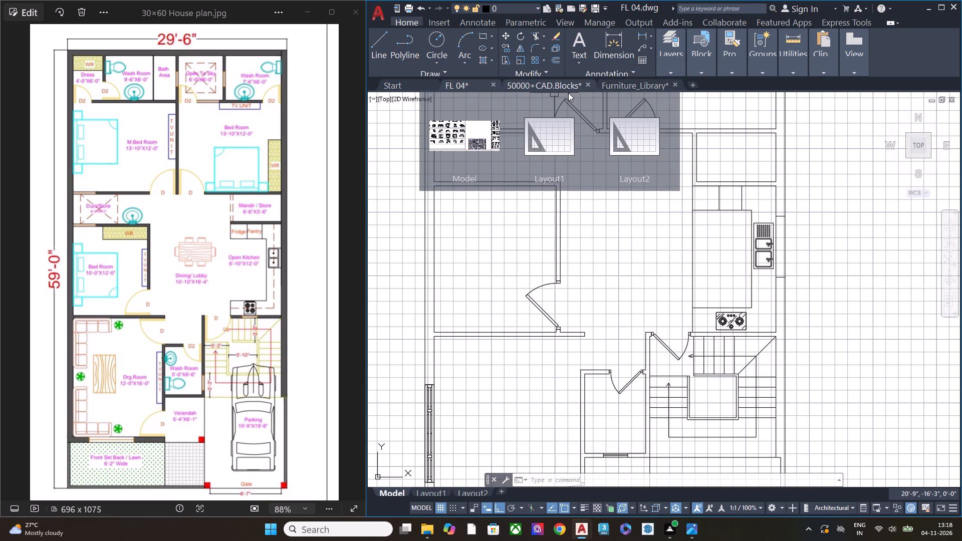
Search the 50000+CAD.Blocks library drawing for the dining sets and examine the rectangular tables with chairs.
{"action": "left_click", "coordinate": [540, 84]}
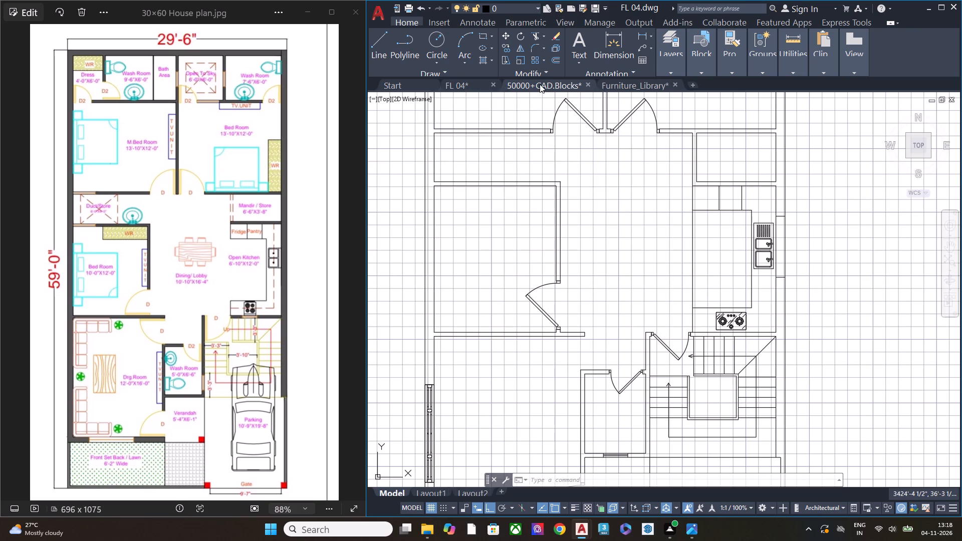
{"action": "scroll", "coordinate": [568, 179], "scroll_direction": "down", "scroll_amount": 5}
{"action": "scroll", "coordinate": [631, 216], "scroll_direction": "down", "scroll_amount": 2}
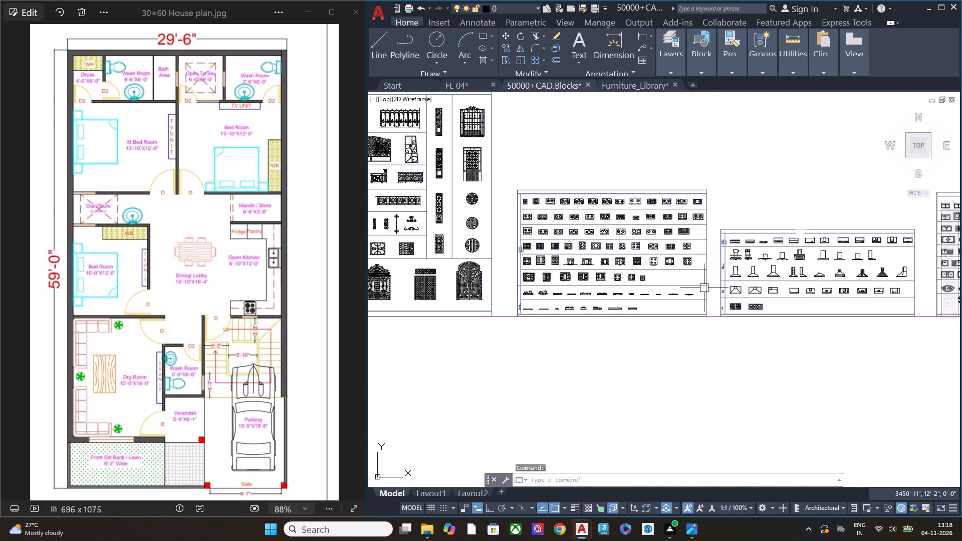
{"action": "middle_click_drag", "start_coordinate": [707, 282], "coordinate": [525, 266]}
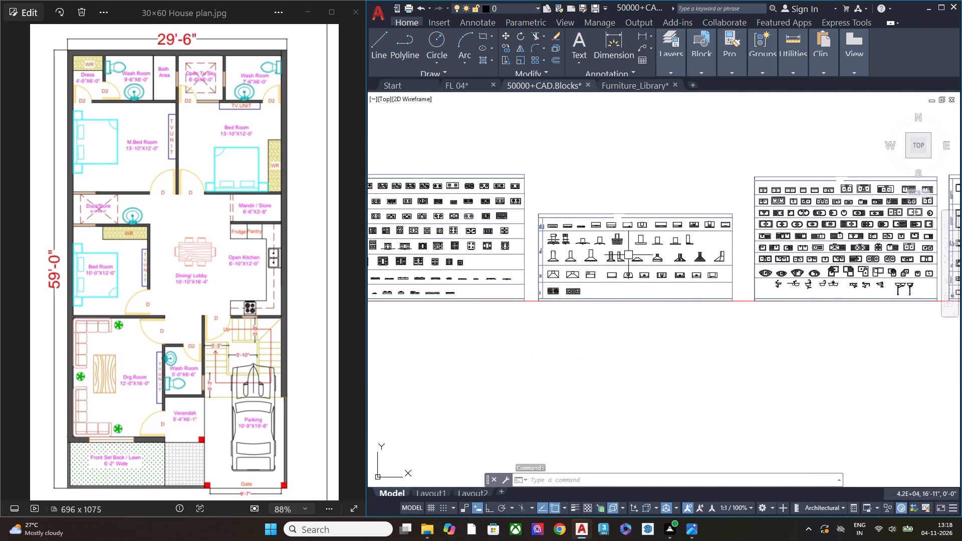
{"action": "middle_click_drag", "start_coordinate": [592, 255], "coordinate": [593, 254]}
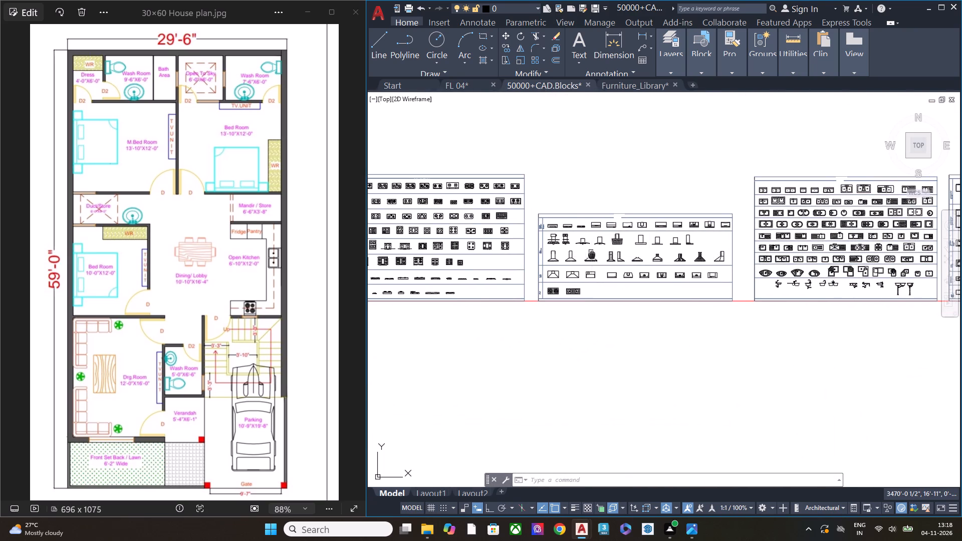
{"action": "middle_click_drag", "start_coordinate": [593, 254], "coordinate": [816, 261]}
{"action": "middle_click_drag", "start_coordinate": [572, 255], "coordinate": [844, 288]}
{"action": "middle_click_drag", "start_coordinate": [509, 266], "coordinate": [766, 265]}
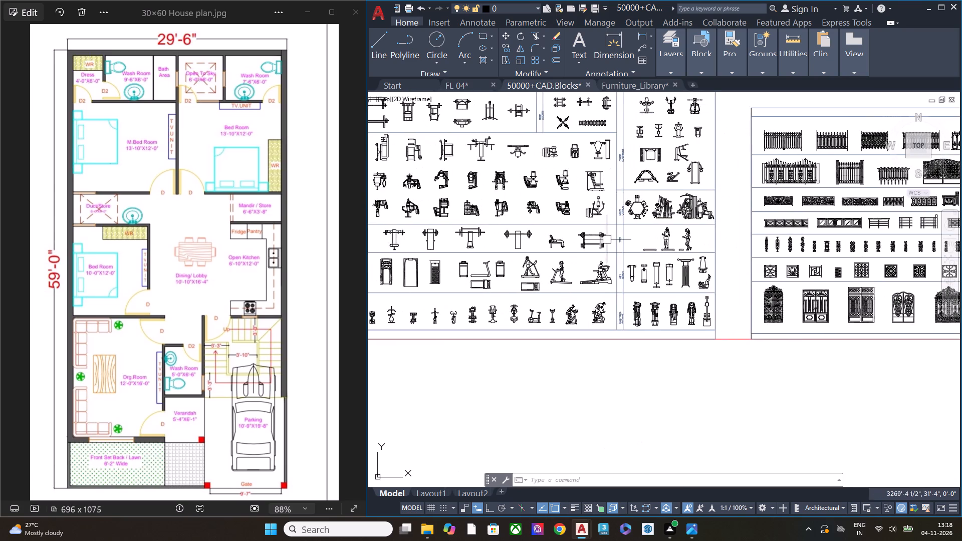
{"action": "scroll", "coordinate": [612, 235], "scroll_direction": "down", "scroll_amount": 1}
{"action": "middle_click_drag", "start_coordinate": [550, 250], "coordinate": [784, 258]}
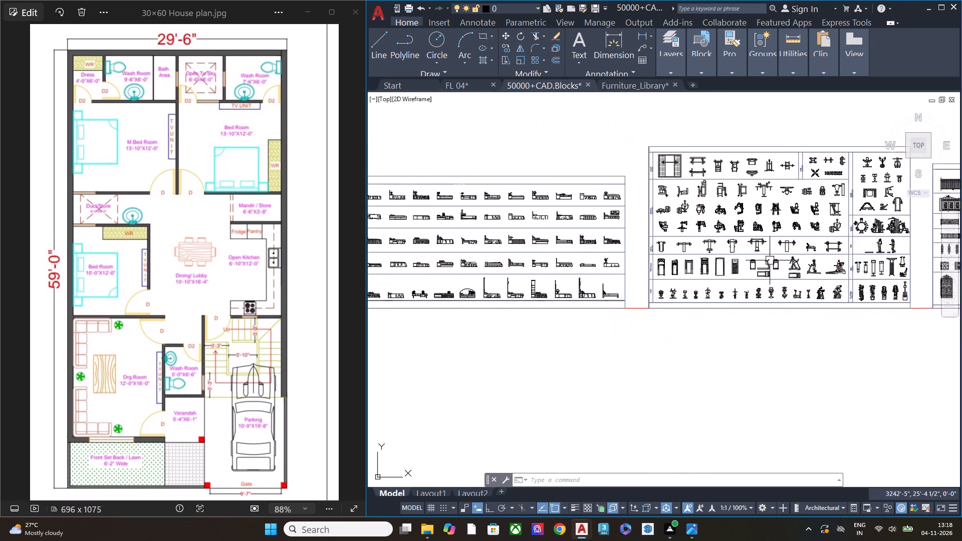
{"action": "scroll", "coordinate": [738, 260], "scroll_direction": "down", "scroll_amount": 1}
{"action": "middle_click_drag", "start_coordinate": [545, 260], "coordinate": [801, 261]}
{"action": "middle_click_drag", "start_coordinate": [569, 261], "coordinate": [799, 268]}
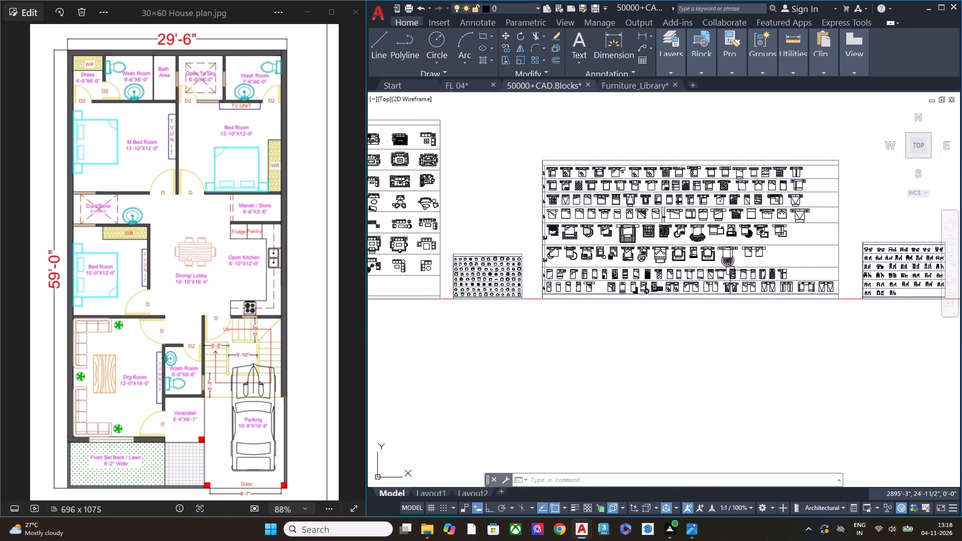
{"action": "middle_click_drag", "start_coordinate": [547, 275], "coordinate": [864, 277]}
{"action": "scroll", "coordinate": [552, 147], "scroll_direction": "up", "scroll_amount": 2}
{"action": "scroll", "coordinate": [659, 176], "scroll_direction": "down", "scroll_amount": 1}
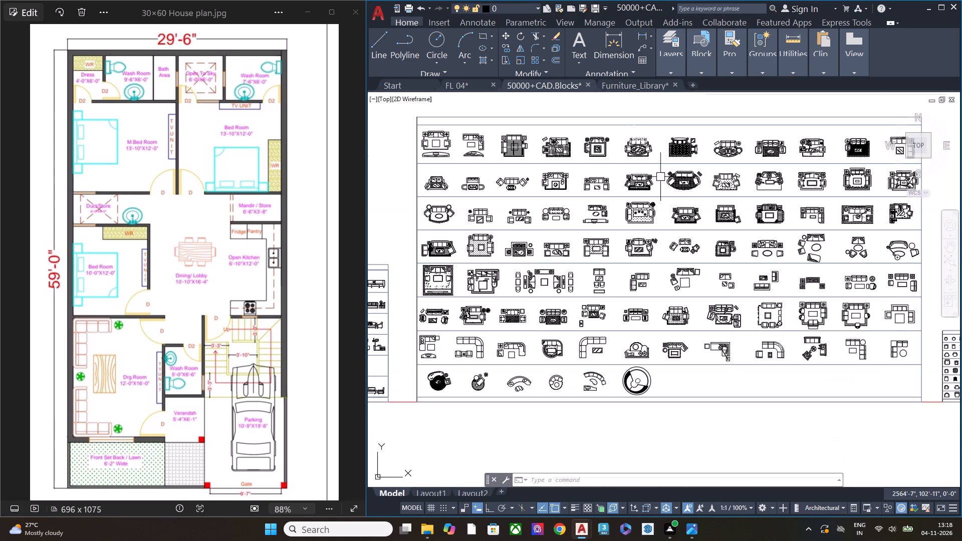
{"action": "scroll", "coordinate": [662, 226], "scroll_direction": "down", "scroll_amount": 1}
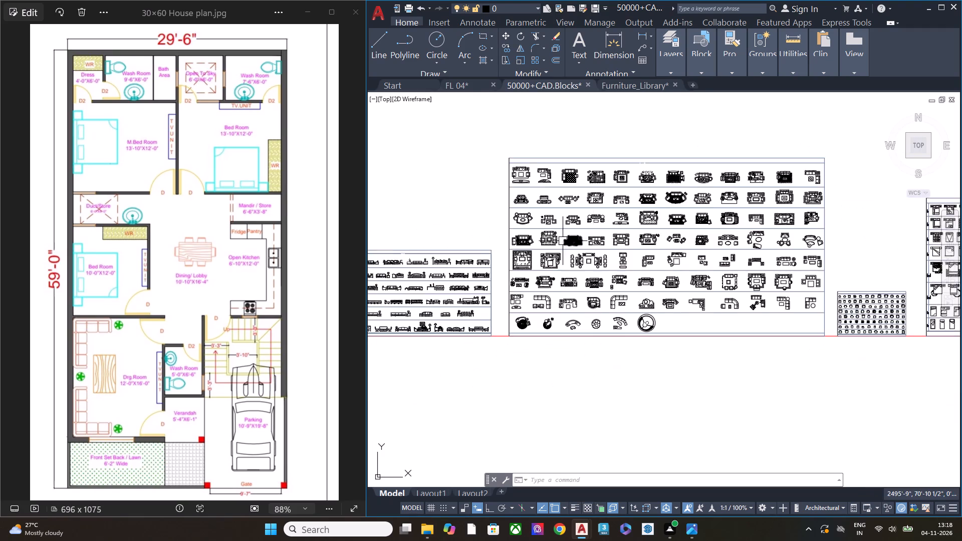
{"action": "middle_click_drag", "start_coordinate": [567, 241], "coordinate": [795, 243]}
{"action": "middle_click_drag", "start_coordinate": [500, 270], "coordinate": [685, 269]}
{"action": "scroll", "coordinate": [635, 307], "scroll_direction": "up", "scroll_amount": 3}
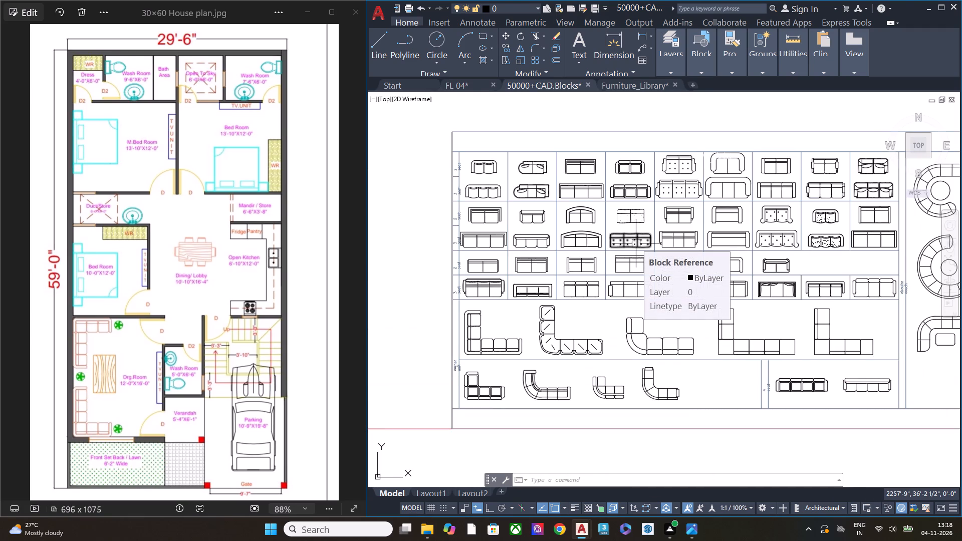
{"action": "scroll", "coordinate": [606, 246], "scroll_direction": "down", "scroll_amount": 2}
{"action": "middle_click_drag", "start_coordinate": [526, 281], "coordinate": [709, 281]}
{"action": "middle_click_drag", "start_coordinate": [503, 285], "coordinate": [614, 283]}
{"action": "scroll", "coordinate": [518, 250], "scroll_direction": "down", "scroll_amount": 1}
{"action": "middle_click_drag", "start_coordinate": [457, 245], "coordinate": [680, 310]}
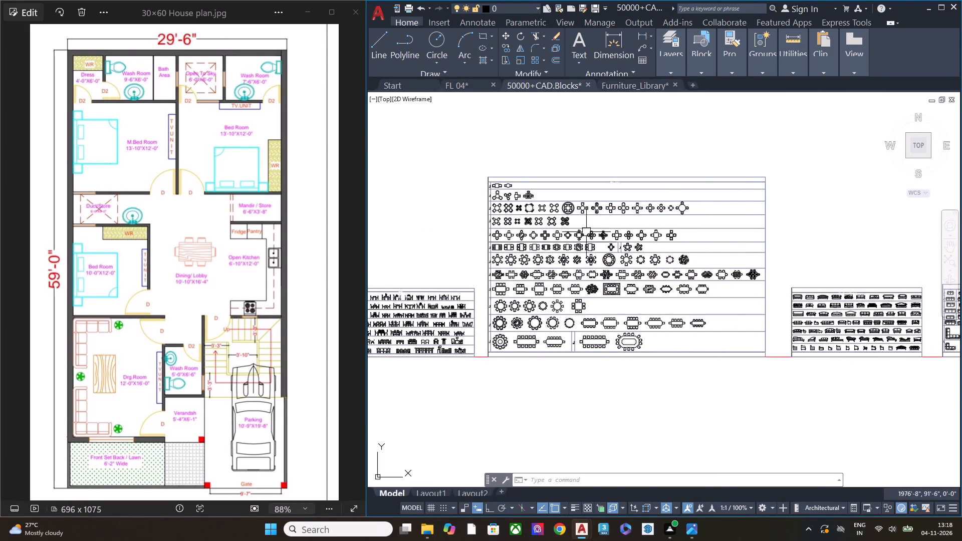
{"action": "scroll", "coordinate": [578, 218], "scroll_direction": "up", "scroll_amount": 3}
{"action": "middle_click_drag", "start_coordinate": [679, 356], "coordinate": [677, 286]}
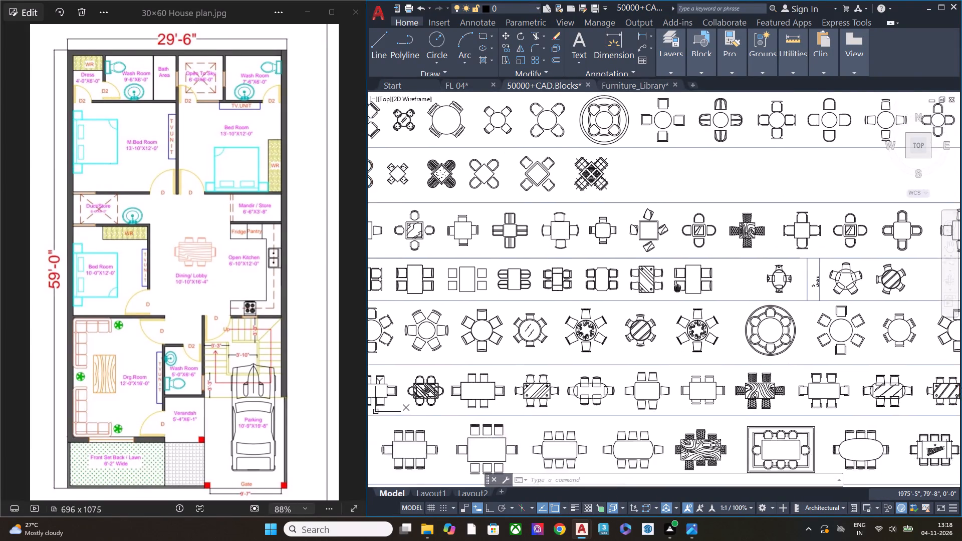
{"action": "middle_click_drag", "start_coordinate": [677, 286], "coordinate": [682, 254]}
{"action": "scroll", "coordinate": [673, 250], "scroll_direction": "up", "scroll_amount": 3}
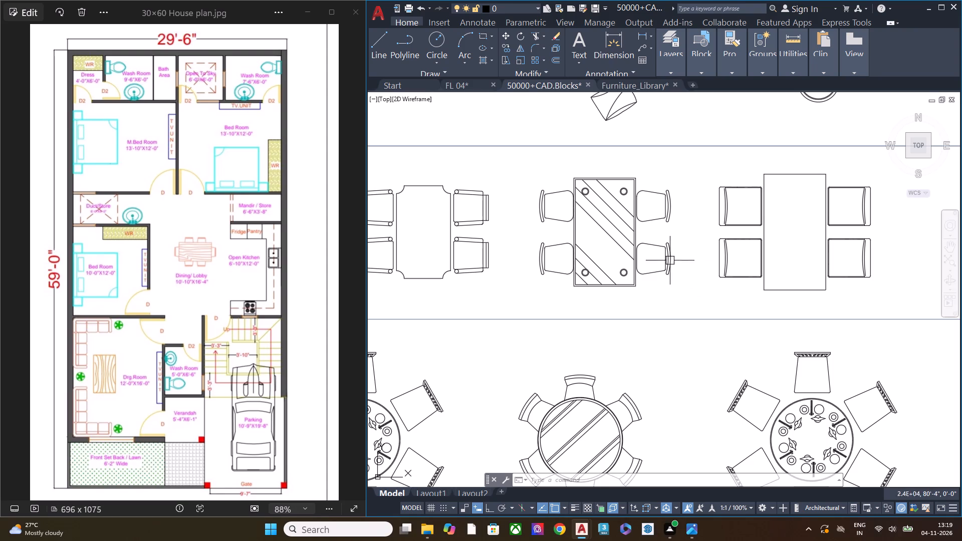
{"action": "scroll", "coordinate": [659, 260], "scroll_direction": "down", "scroll_amount": 3}
{"action": "middle_click_drag", "start_coordinate": [711, 296], "coordinate": [579, 285]}
{"action": "scroll", "coordinate": [599, 263], "scroll_direction": "down", "scroll_amount": 1}
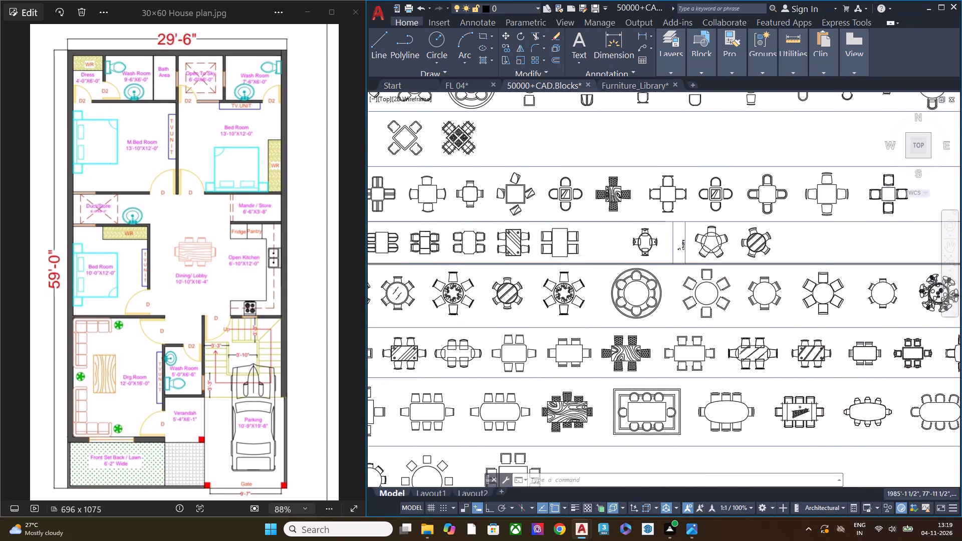
Copy the six-chair rectangular dining table with the diagonal-striped top from the library and paste it into the FL 04 dining/lobby beside the kitchen.
{"action": "scroll", "coordinate": [747, 320], "scroll_direction": "up", "scroll_amount": 3}
{"action": "left_click", "coordinate": [720, 352]}
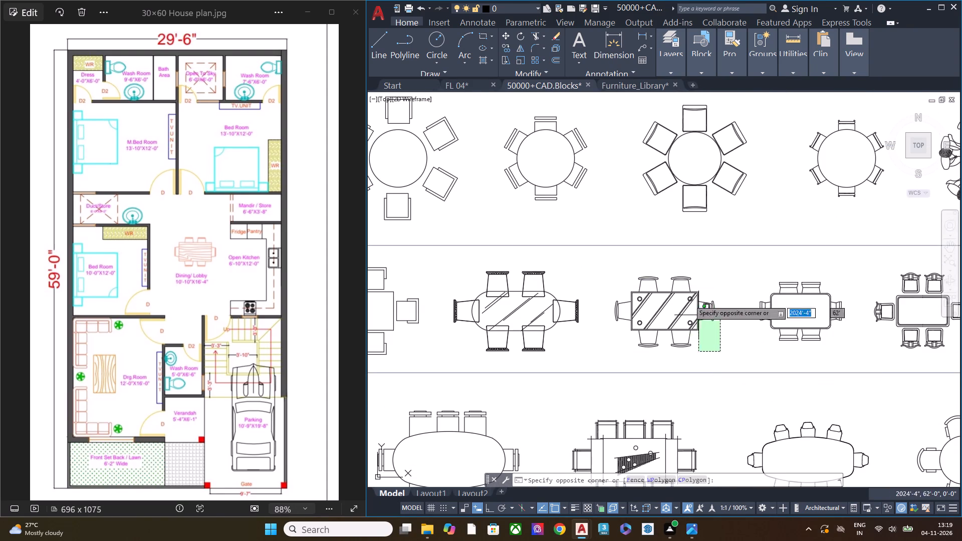
{"action": "left_click", "coordinate": [605, 271]}
{"action": "key", "text": "ctrl+c"}
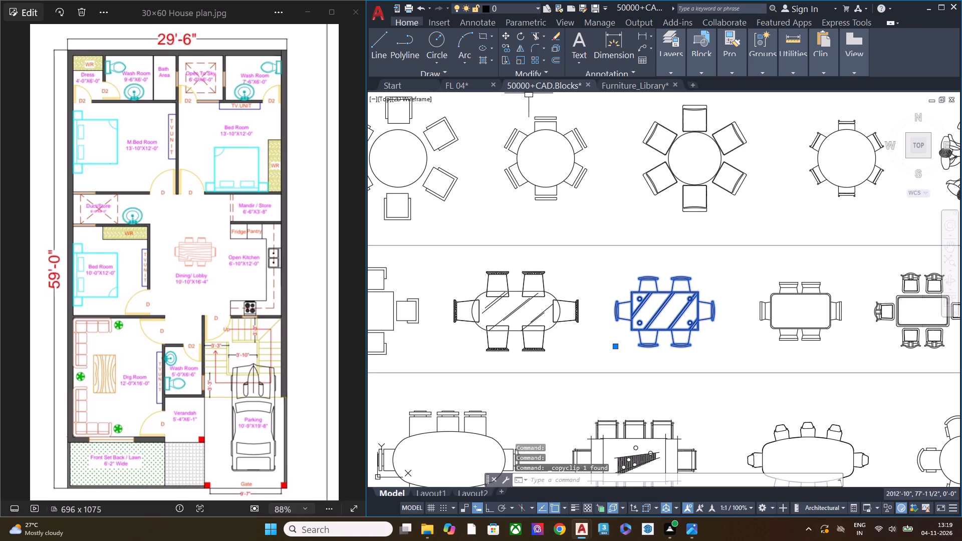
{"action": "left_click", "coordinate": [480, 87]}
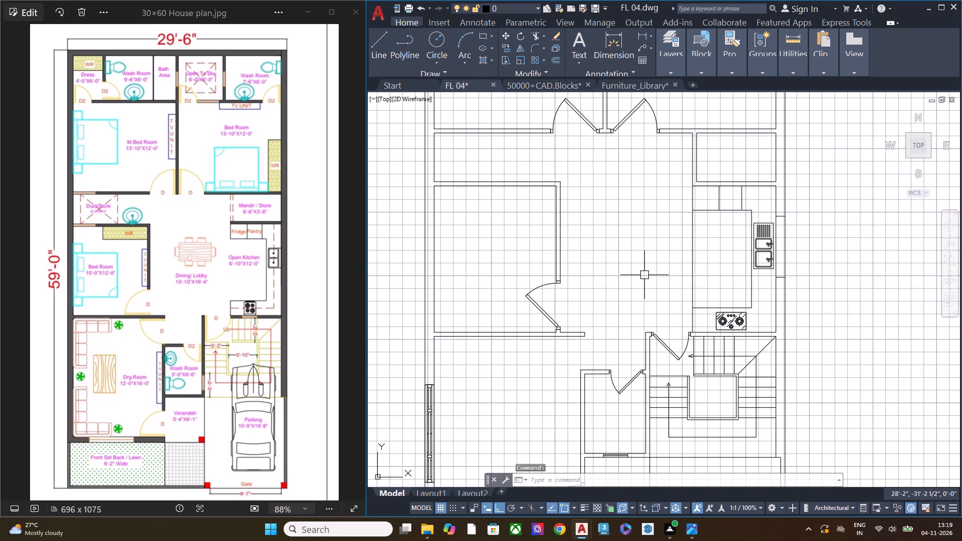
{"action": "key", "text": "ctrl+v"}
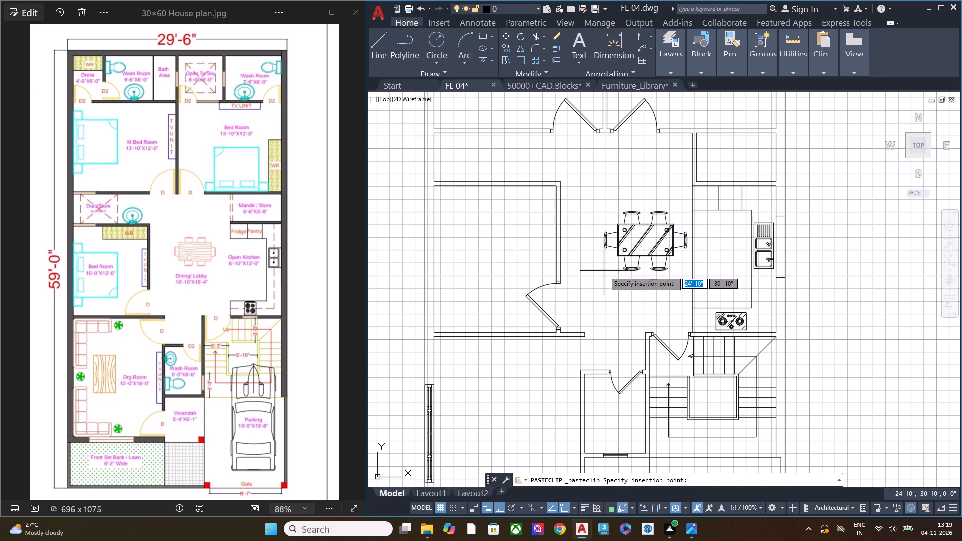
{"action": "left_click", "coordinate": [604, 270]}
{"action": "key", "text": "Escape"}
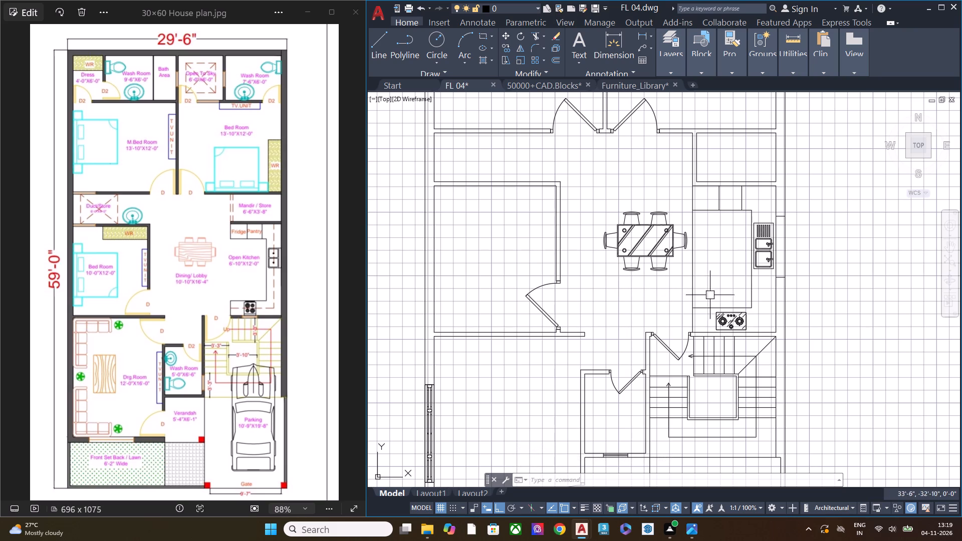
Trim the kitchen's open-side line between the fridge/pantry counter and the cooktop counter.
{"action": "key", "text": "t"}
{"action": "type", "text": "R"}
{"action": "key", "text": "space"}
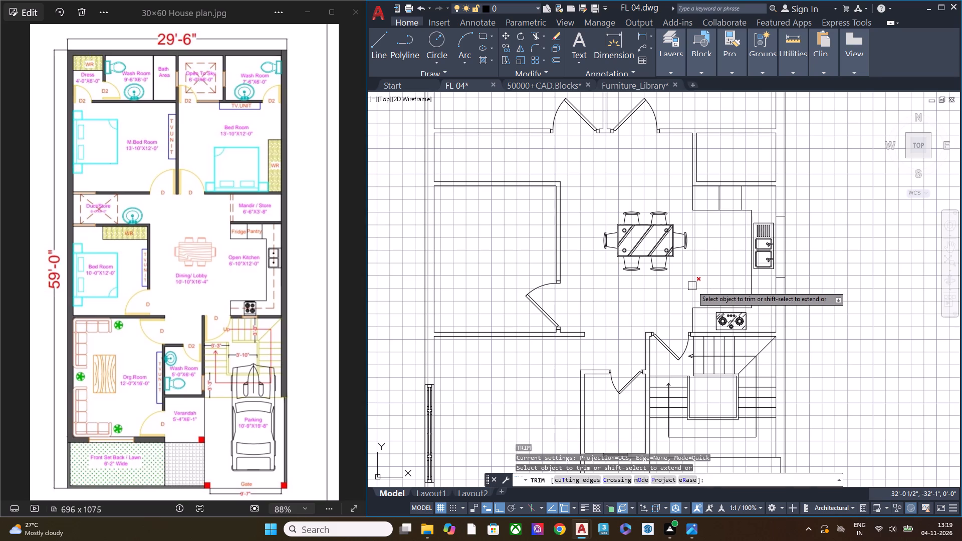
{"action": "left_click", "coordinate": [692, 286]}
{"action": "key", "text": "Escape"}
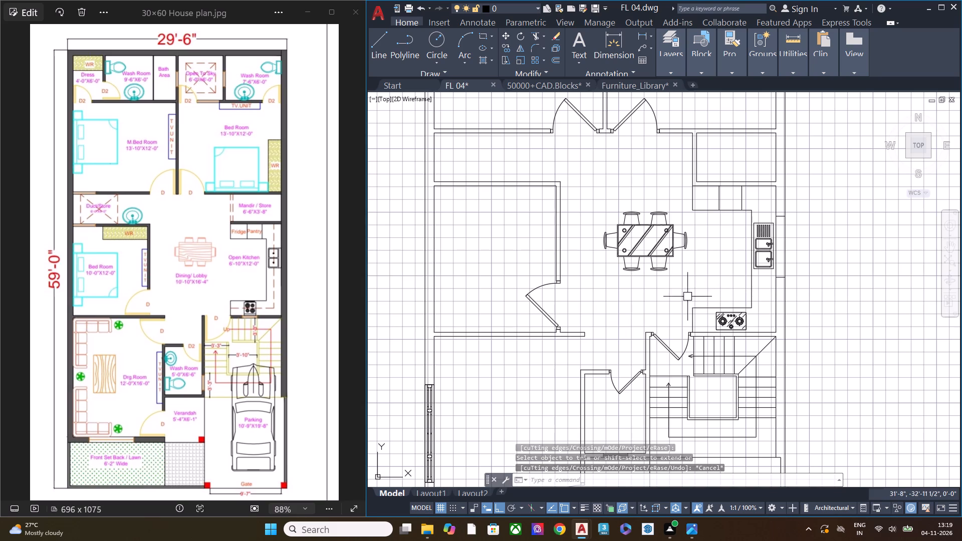
Rotate the dining table block 270° so that its long sides run parallel to the kitchen's open side.
{"action": "left_click", "coordinate": [678, 293]}
{"action": "left_click", "coordinate": [621, 230]}
{"action": "key", "text": "r"}
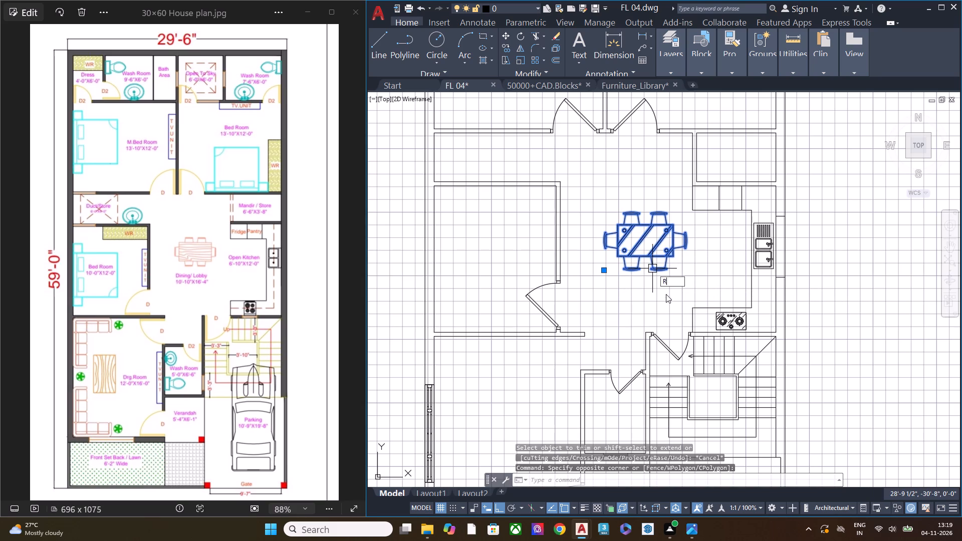
{"action": "left_click", "coordinate": [674, 297]}
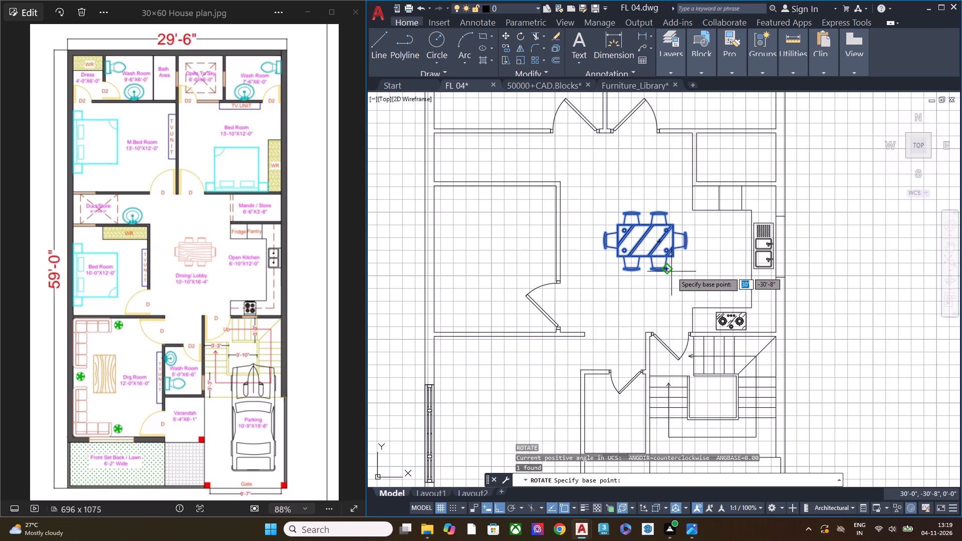
{"action": "left_click", "coordinate": [671, 272]}
{"action": "left_click", "coordinate": [671, 305]}
Move the rotated dining table out of the kitchen into the dining/lobby area, clear of the counters.
{"action": "left_click", "coordinate": [730, 284]}
{"action": "left_click", "coordinate": [686, 253]}
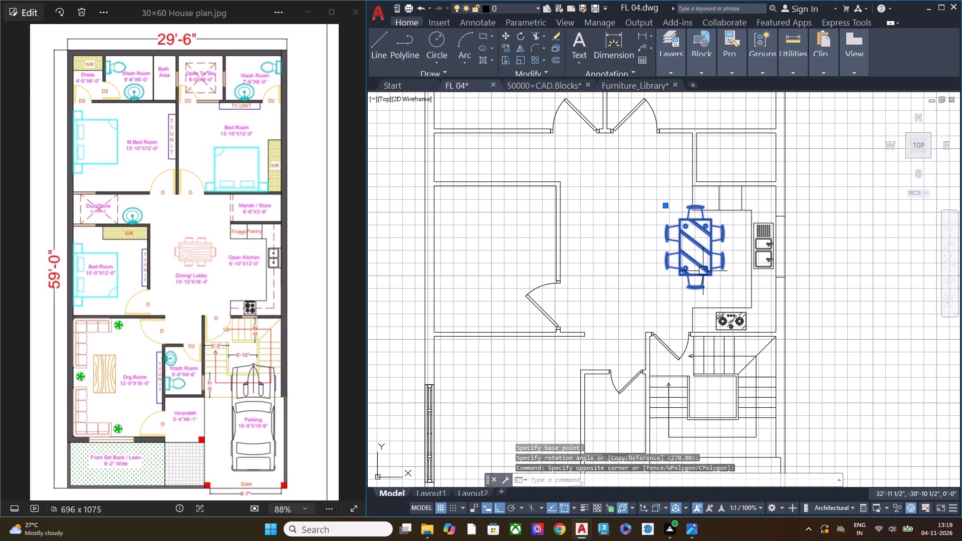
{"action": "type", "text": "M"}
{"action": "key", "text": "space"}
{"action": "left_click", "coordinate": [733, 283]}
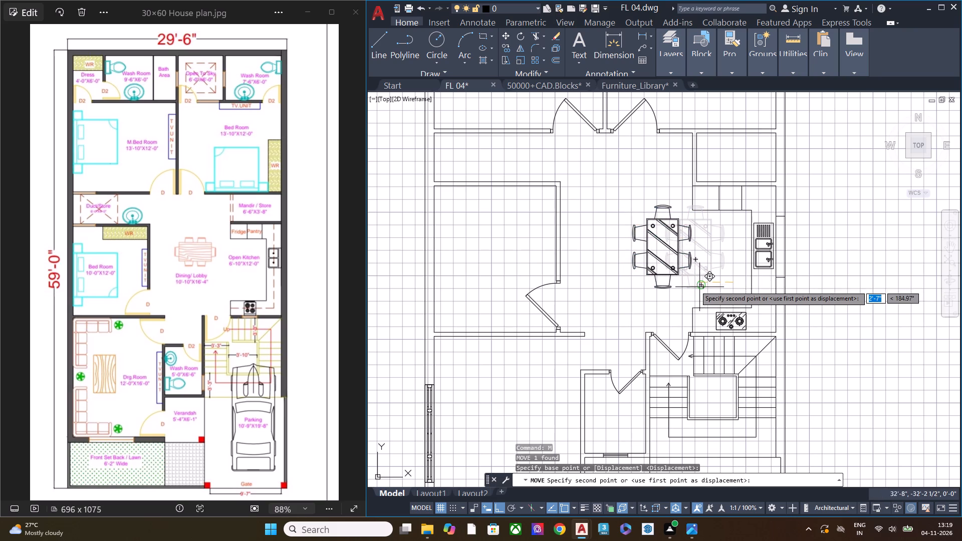
{"action": "left_click", "coordinate": [690, 285]}
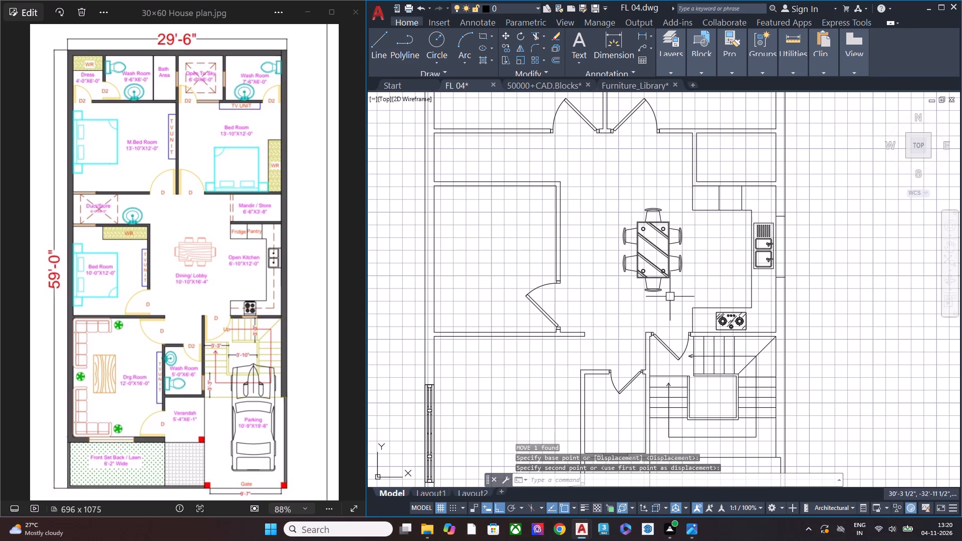
Nudge the dining table slightly toward the upper bedrooms' doors, and about 2 1/2" toward the bedroom wall.
{"action": "left_click", "coordinate": [670, 297]}
{"action": "left_click", "coordinate": [649, 243]}
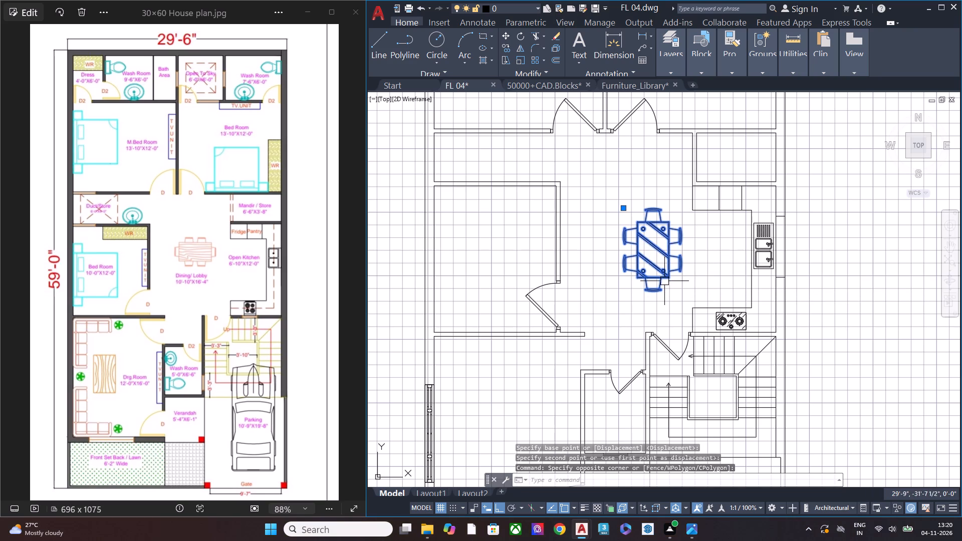
{"action": "type", "text": "M"}
{"action": "key", "text": "space"}
{"action": "left_click", "coordinate": [666, 320]}
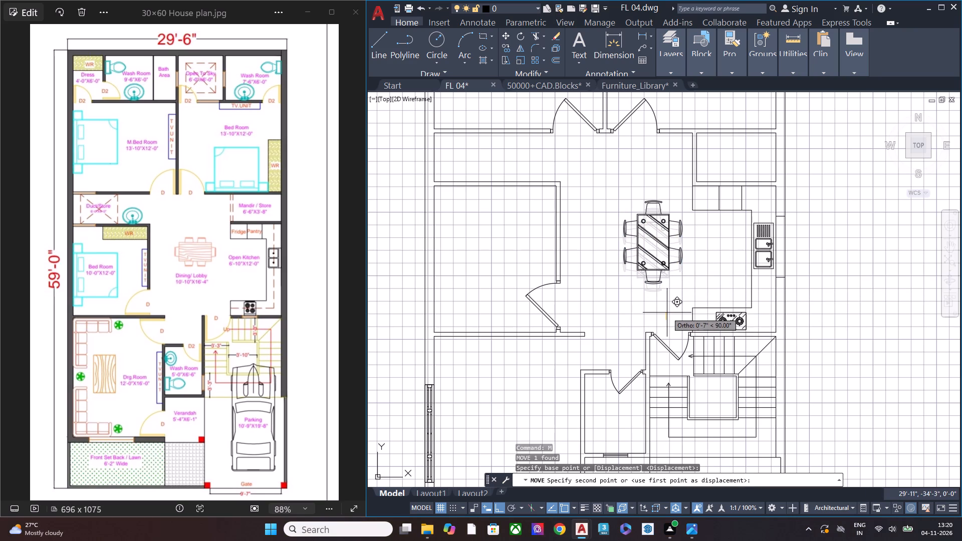
{"action": "left_click", "coordinate": [666, 316]}
{"action": "key", "text": "Escape"}
{"action": "left_click", "coordinate": [662, 310]}
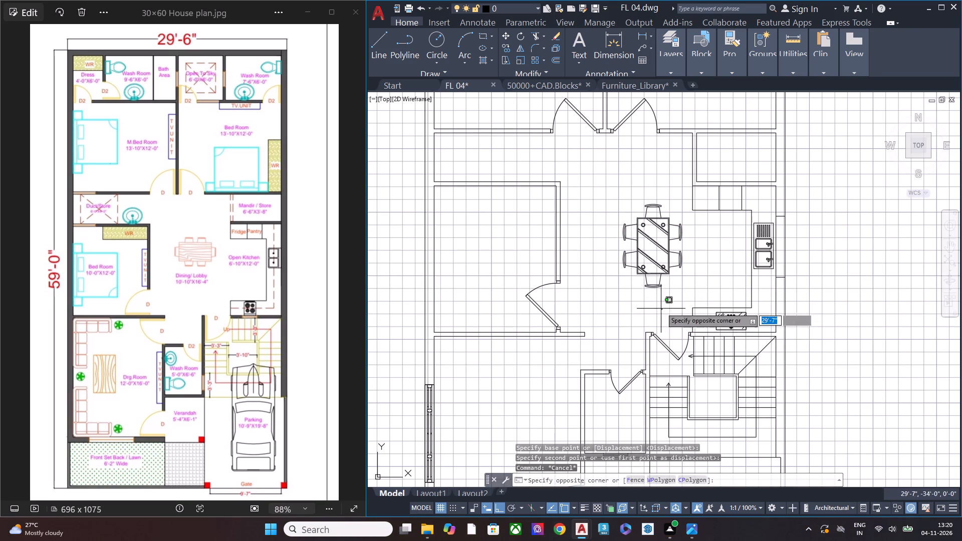
{"action": "left_click", "coordinate": [638, 242]}
{"action": "type", "text": "M"}
{"action": "key", "text": "space"}
{"action": "left_click", "coordinate": [617, 326]}
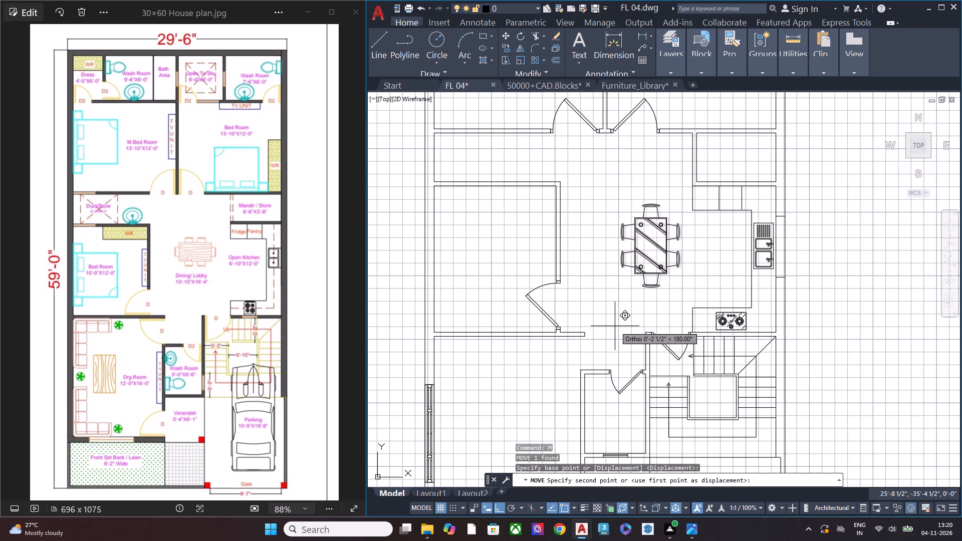
{"action": "left_click", "coordinate": [615, 326]}
{"action": "key", "text": "Escape"}
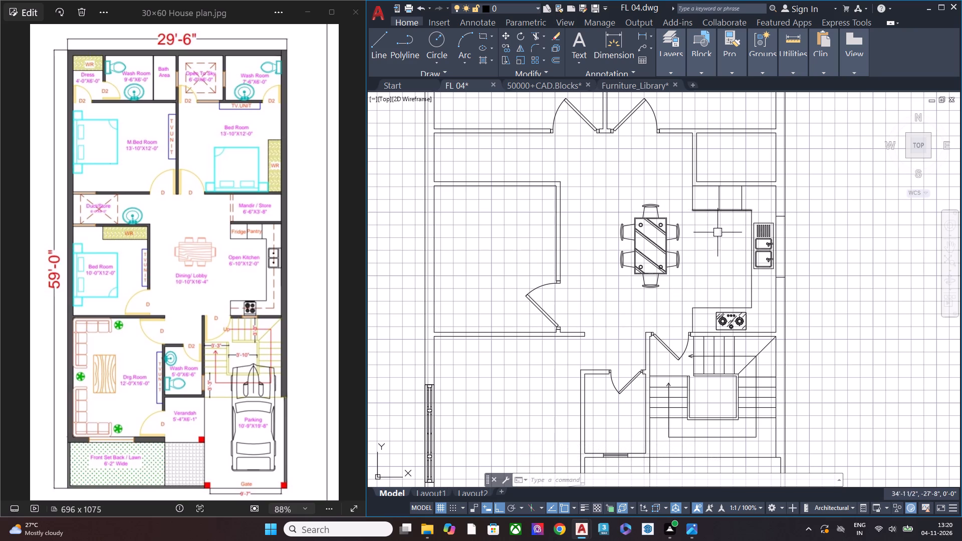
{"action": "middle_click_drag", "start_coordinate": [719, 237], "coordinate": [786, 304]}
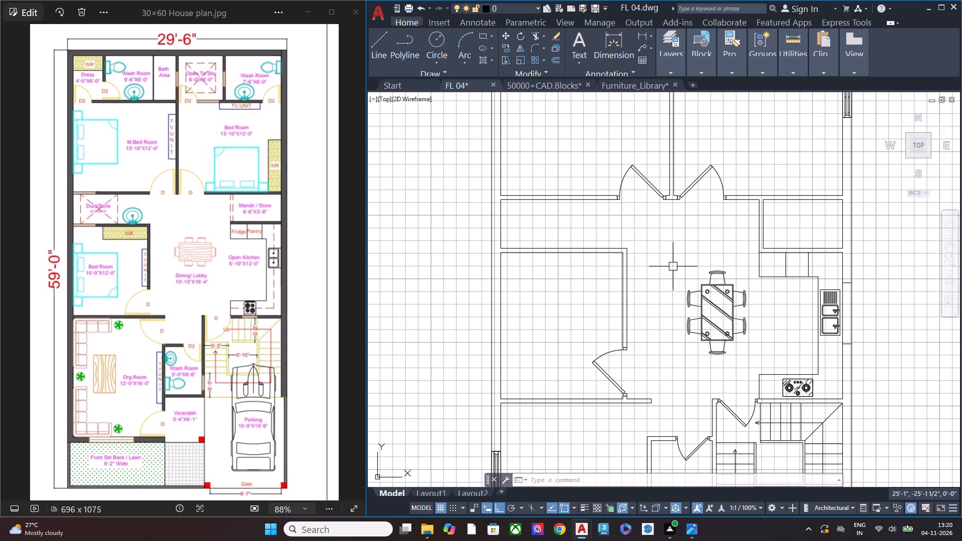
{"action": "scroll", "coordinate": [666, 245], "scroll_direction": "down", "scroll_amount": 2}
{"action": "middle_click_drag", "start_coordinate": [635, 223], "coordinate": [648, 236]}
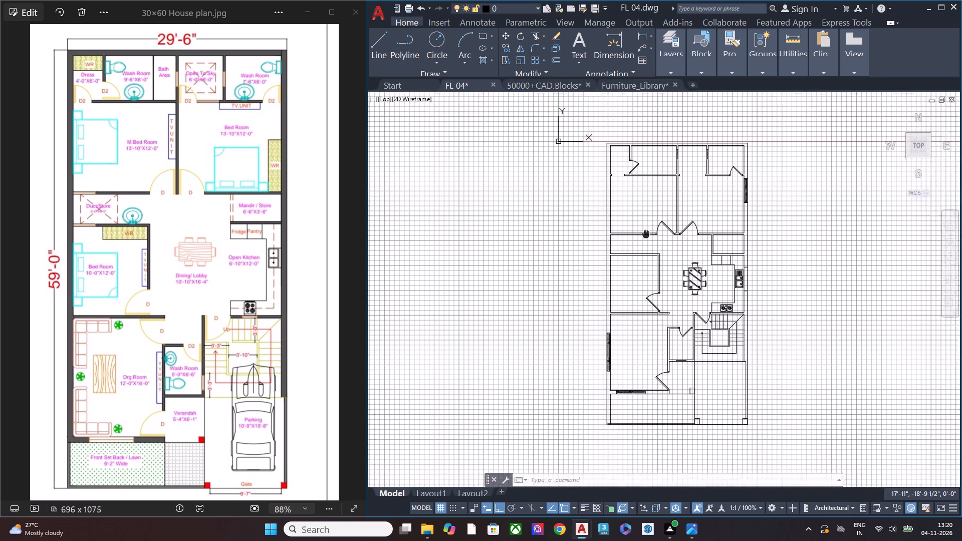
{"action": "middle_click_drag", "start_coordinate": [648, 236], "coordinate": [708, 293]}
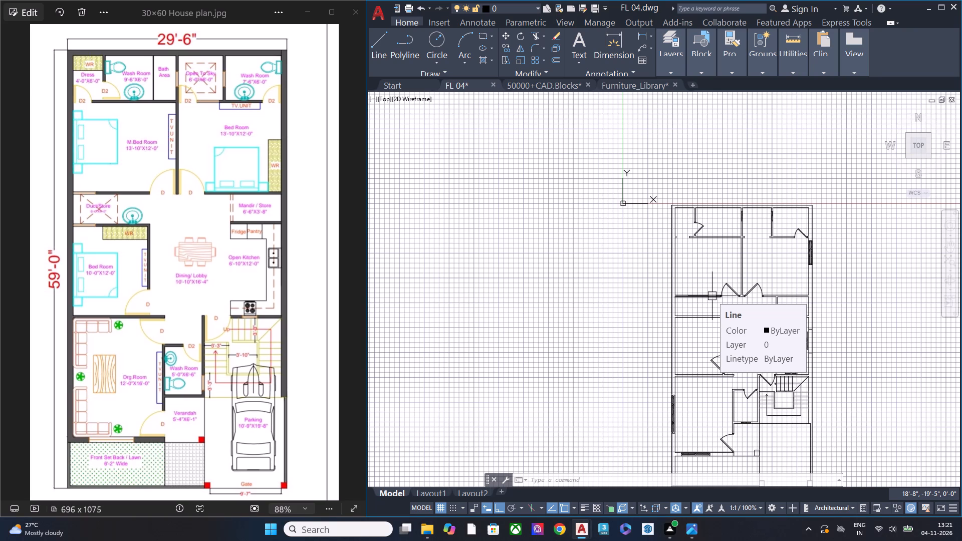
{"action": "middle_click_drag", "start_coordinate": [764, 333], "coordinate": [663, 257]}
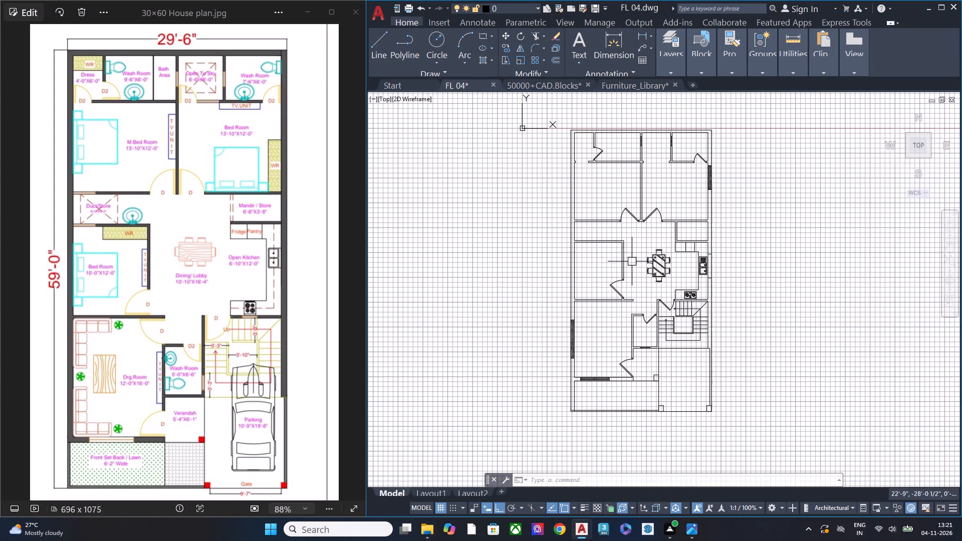
Measure the width of the dining table's short side nearest the upper bedrooms.
{"action": "scroll", "coordinate": [644, 251], "scroll_direction": "up", "scroll_amount": 2}
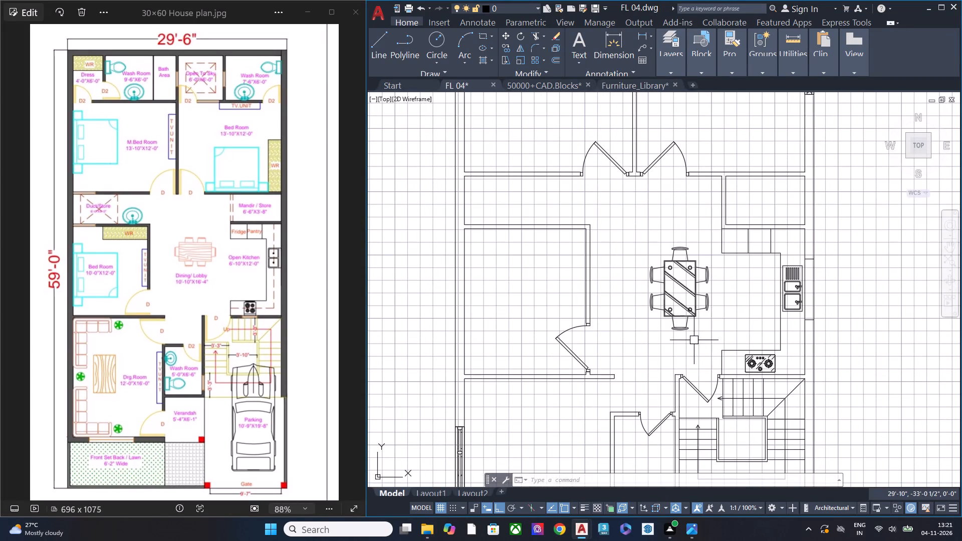
{"action": "scroll", "coordinate": [673, 317], "scroll_direction": "up", "scroll_amount": 1}
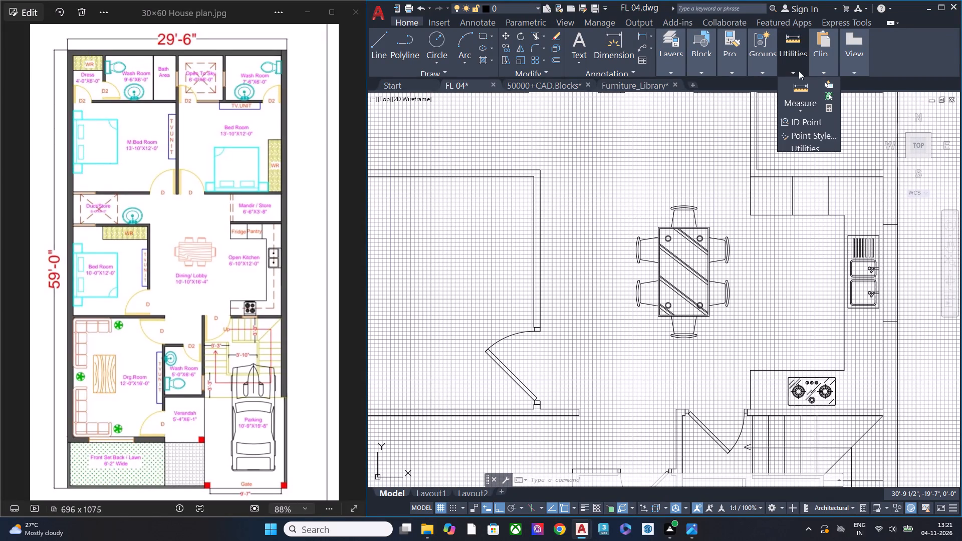
{"action": "left_click", "coordinate": [799, 90]}
{"action": "left_click", "coordinate": [805, 101]}
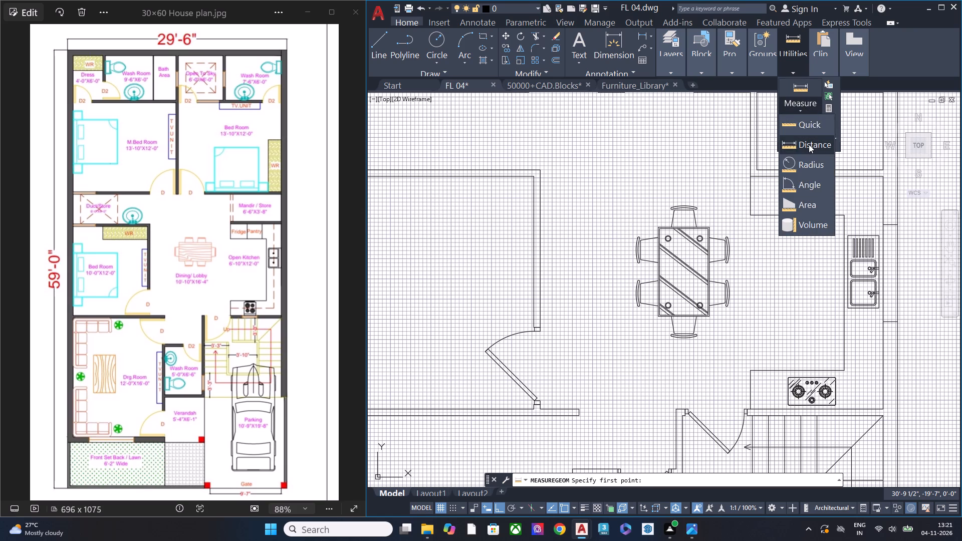
{"action": "left_click", "coordinate": [809, 145]}
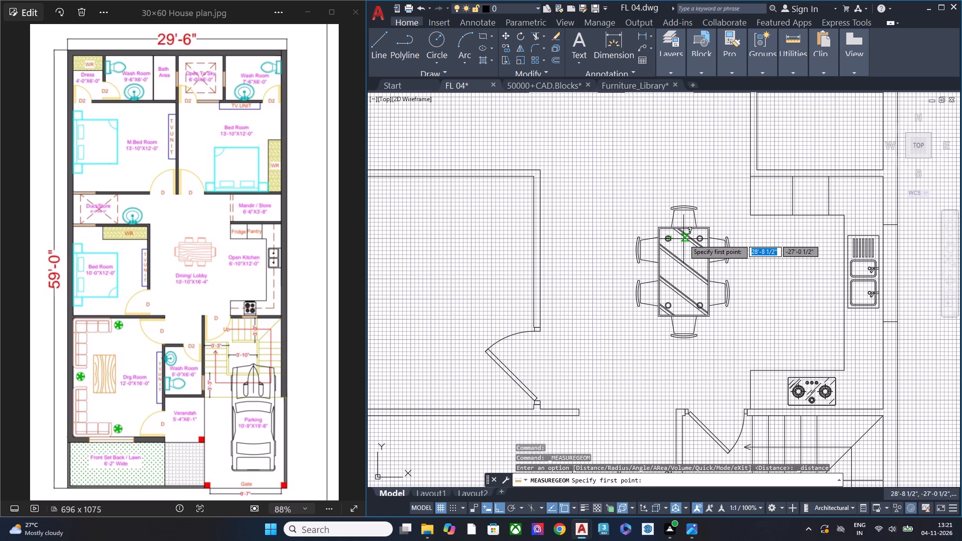
{"action": "scroll", "coordinate": [657, 235], "scroll_direction": "up", "scroll_amount": 3}
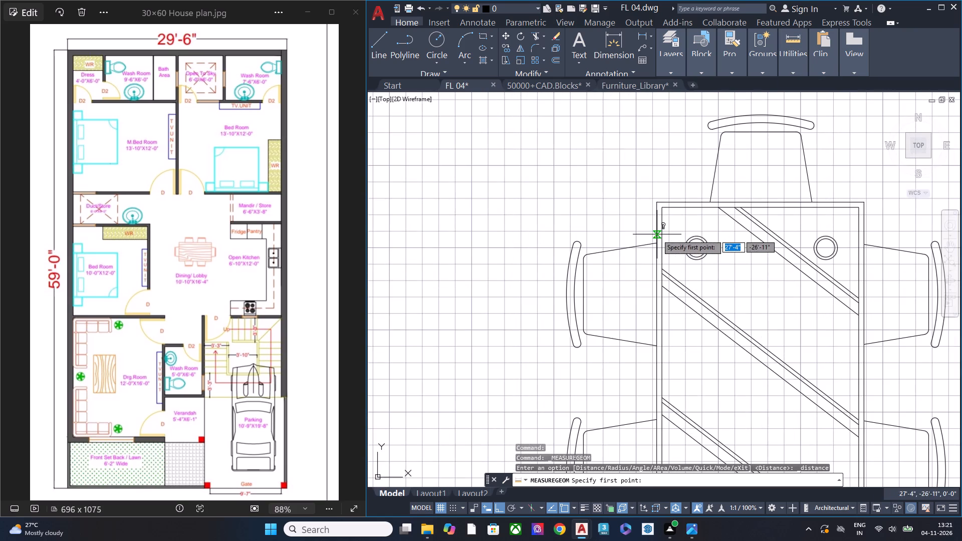
{"action": "left_click", "coordinate": [657, 204]}
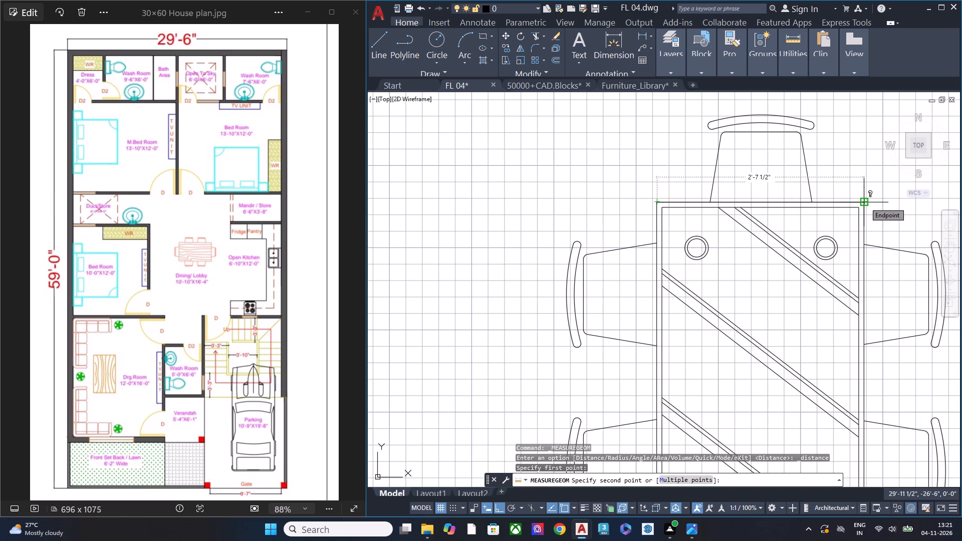
{"action": "key", "text": "Escape"}
{"action": "scroll", "coordinate": [691, 148], "scroll_direction": "down", "scroll_amount": 1}
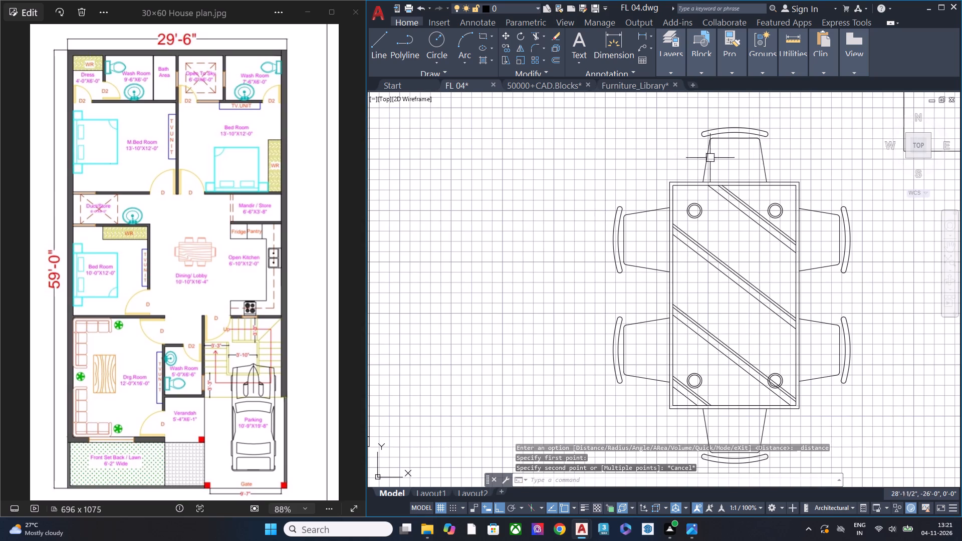
Measure the dining table's long side facing the lower bedroom, starting from its upper corner.
{"action": "left_click", "coordinate": [793, 66]}
{"action": "left_click", "coordinate": [805, 104]}
{"action": "left_click", "coordinate": [815, 144]}
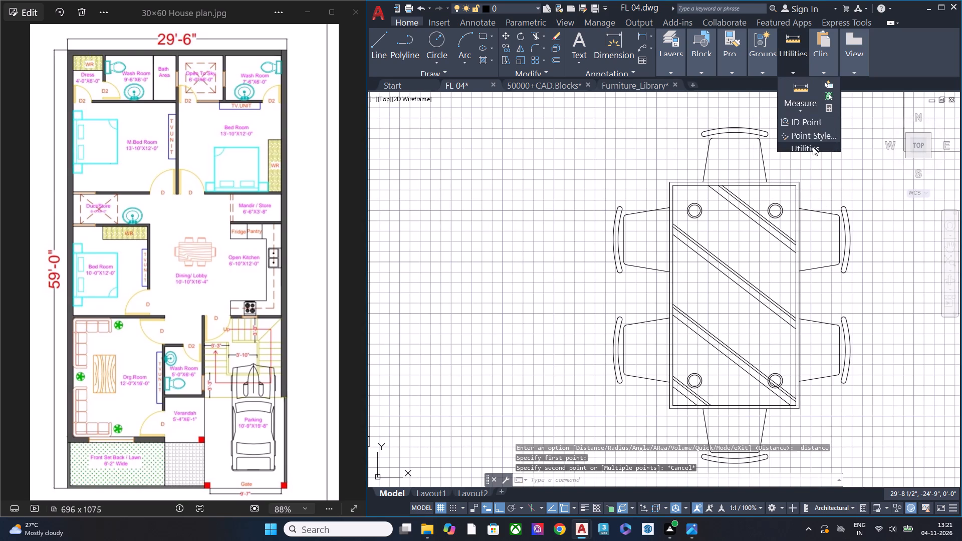
{"action": "middle_click_drag", "start_coordinate": [759, 187], "coordinate": [751, 176]}
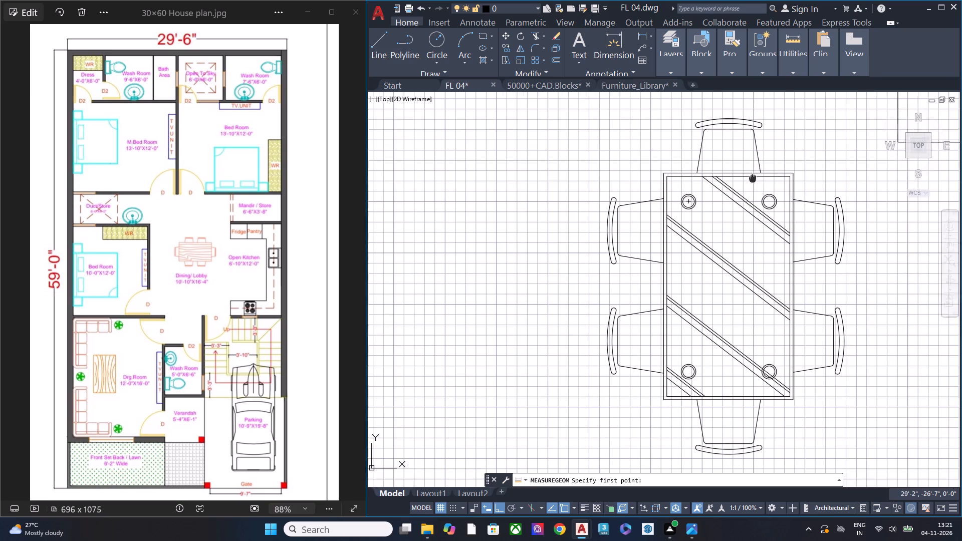
{"action": "middle_click_drag", "start_coordinate": [751, 176], "coordinate": [714, 127]}
{"action": "left_click", "coordinate": [627, 119]}
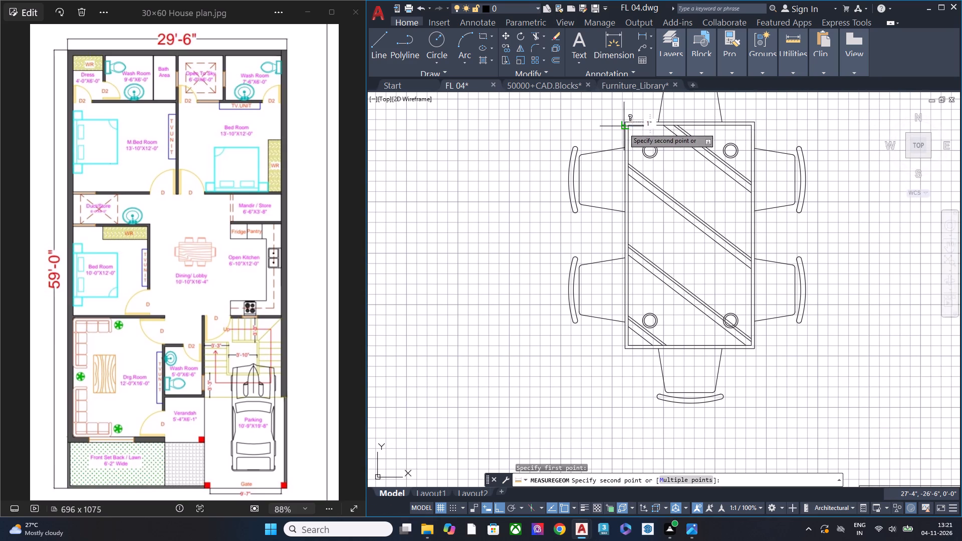
{"action": "key", "text": "Escape"}
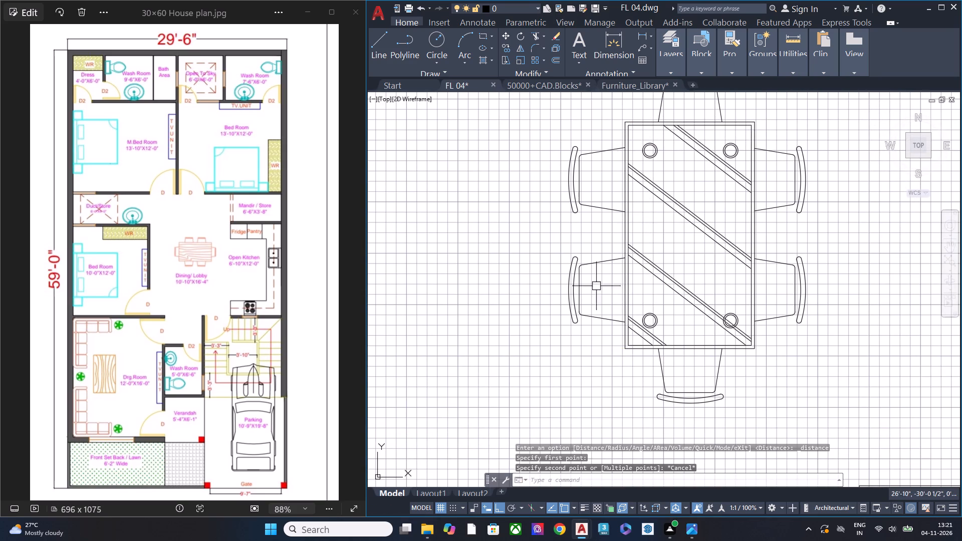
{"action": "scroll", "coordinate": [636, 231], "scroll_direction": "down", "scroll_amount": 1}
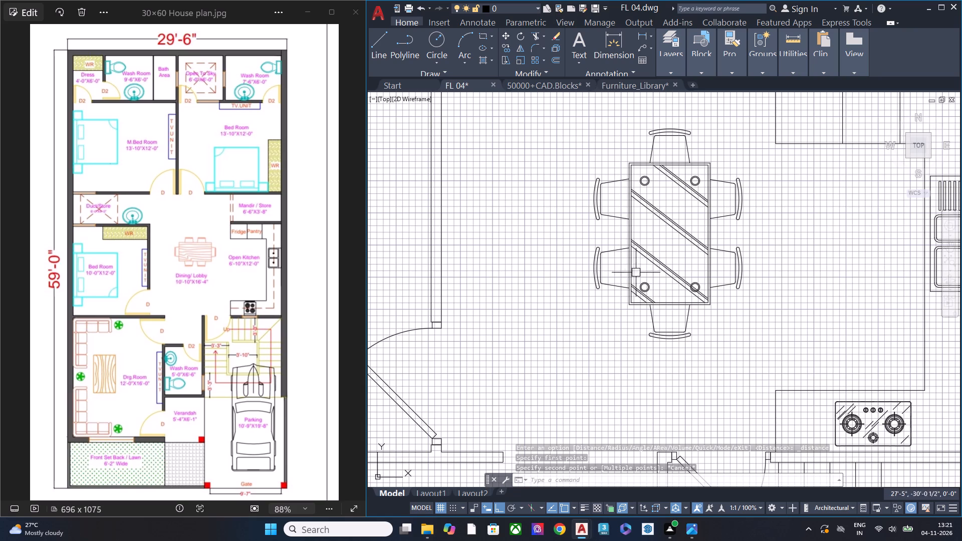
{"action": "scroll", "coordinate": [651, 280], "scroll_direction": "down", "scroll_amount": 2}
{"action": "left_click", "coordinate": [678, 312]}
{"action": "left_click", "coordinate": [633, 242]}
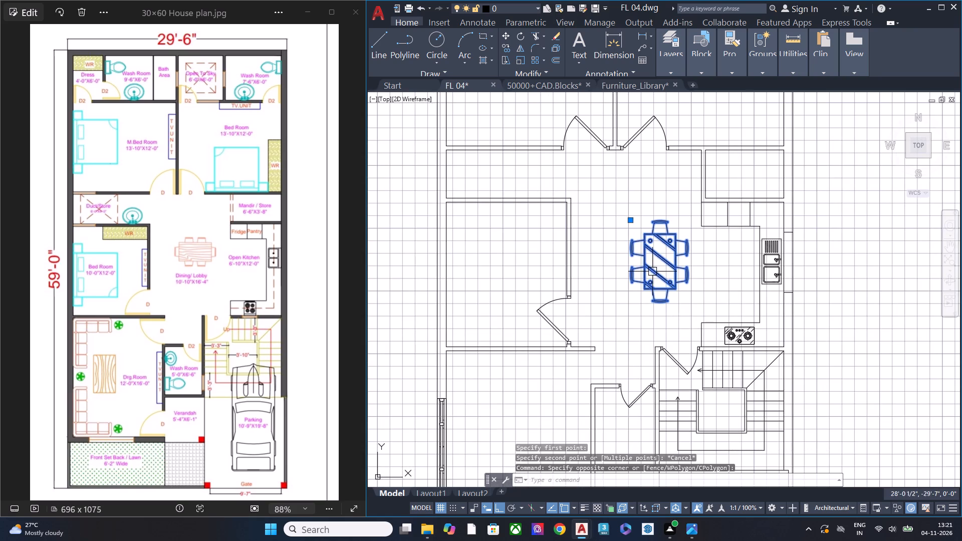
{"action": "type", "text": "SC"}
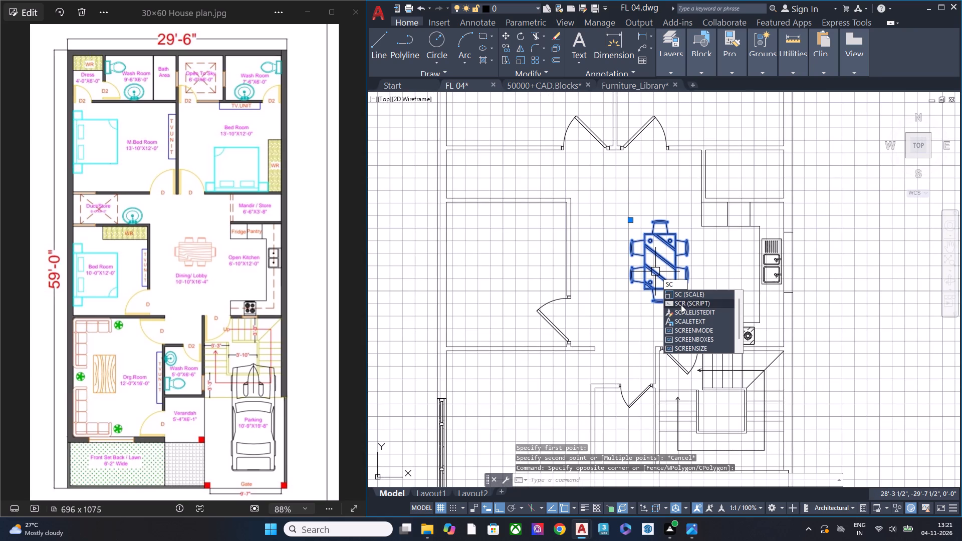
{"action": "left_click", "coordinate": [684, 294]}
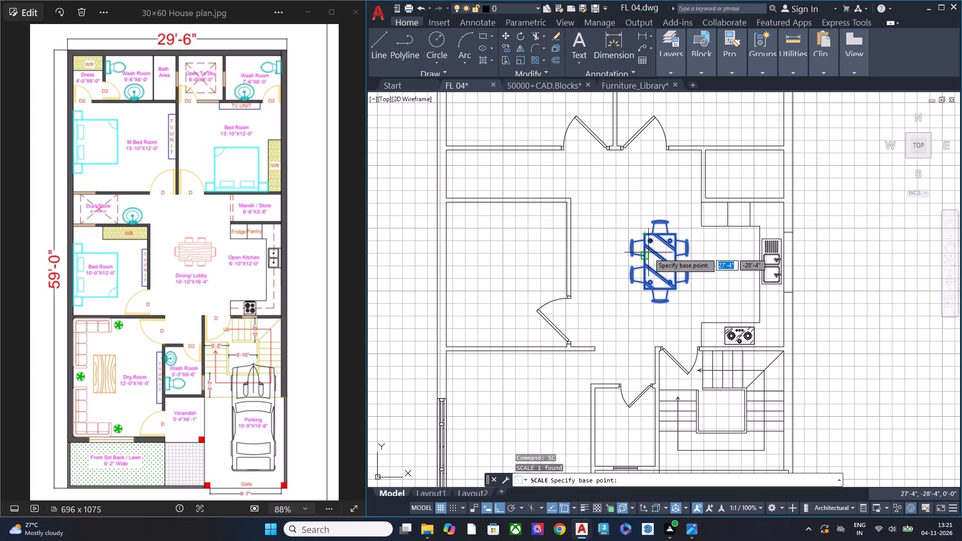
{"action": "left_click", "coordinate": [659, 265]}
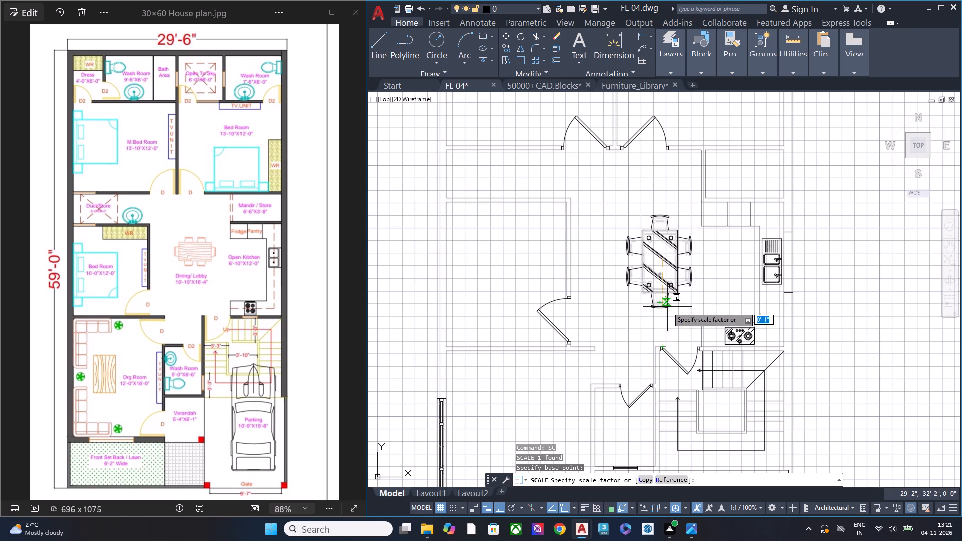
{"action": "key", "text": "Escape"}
Measure the full length of the dining table's long side, corner to corner.
{"action": "scroll", "coordinate": [661, 270], "scroll_direction": "up", "scroll_amount": 3}
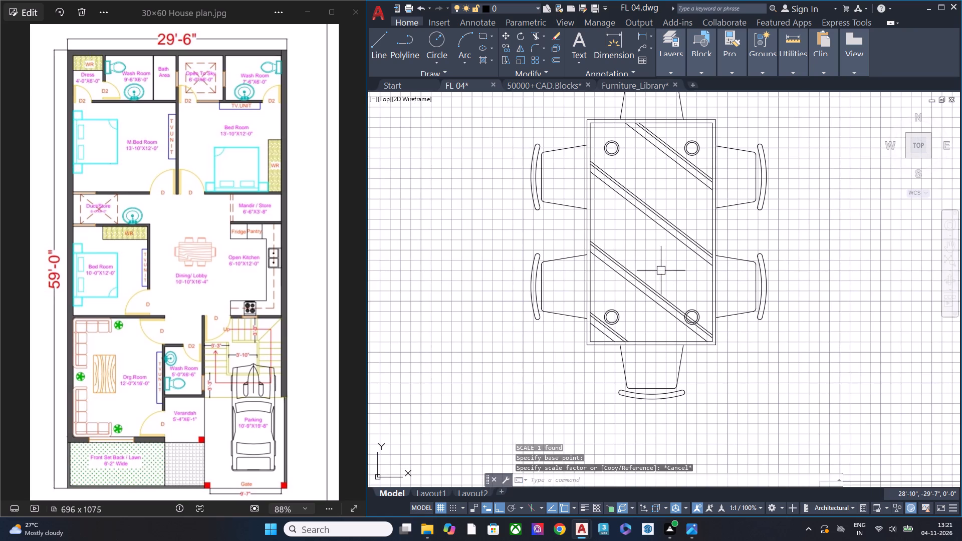
{"action": "left_click", "coordinate": [794, 61]}
{"action": "left_click", "coordinate": [801, 102]}
{"action": "left_click", "coordinate": [815, 148]}
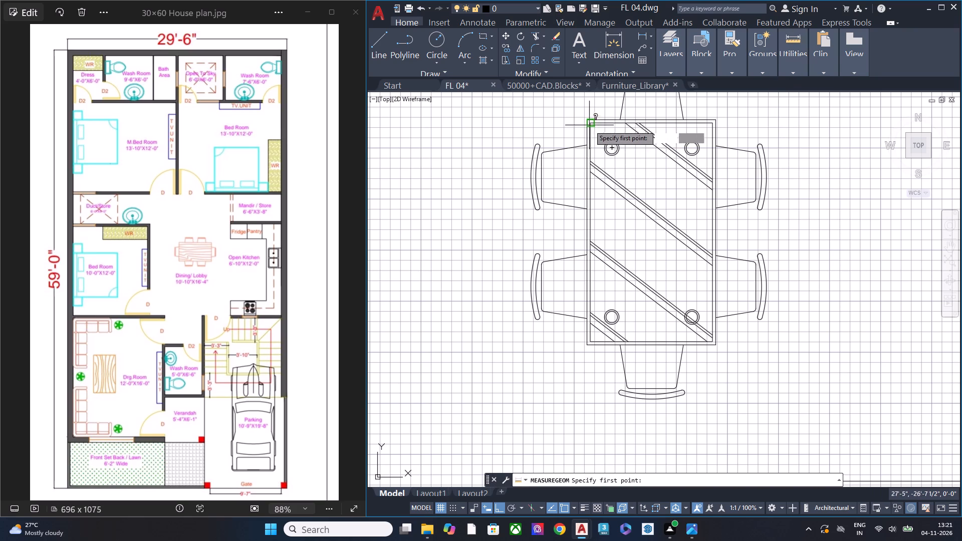
{"action": "left_click", "coordinate": [586, 121]}
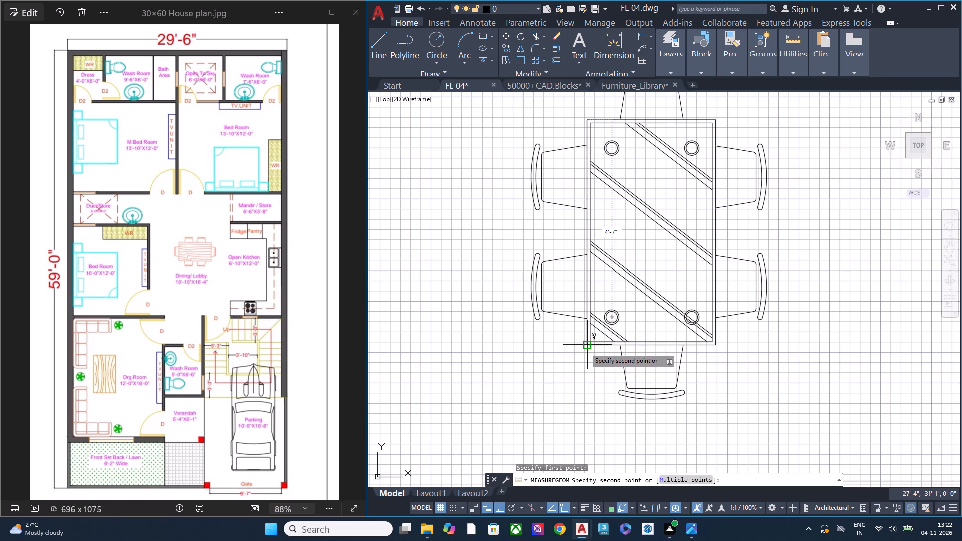
{"action": "key", "text": "Escape"}
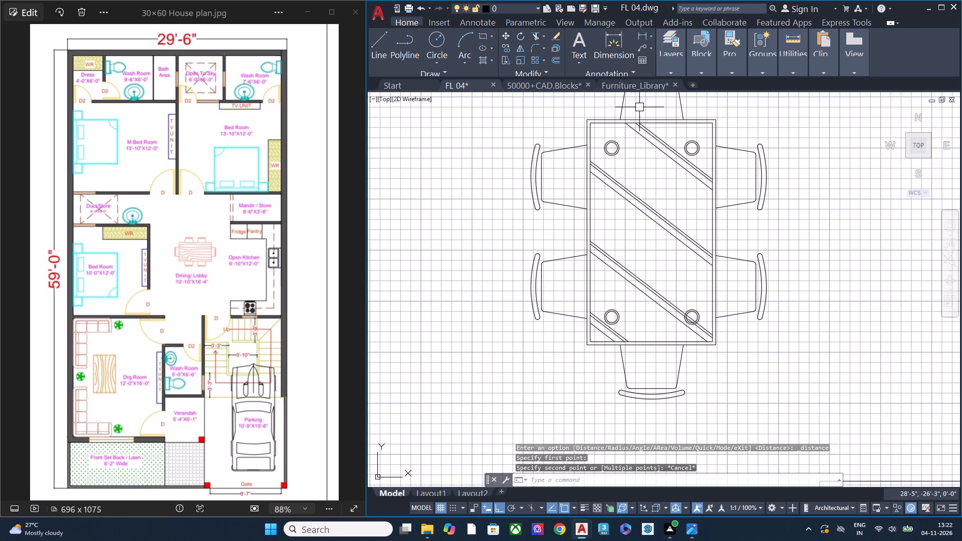
Measure the width of the upper chair on the bedroom side where it meets the dining table's edge.
{"action": "left_click", "coordinate": [797, 63]}
{"action": "left_click", "coordinate": [798, 99]}
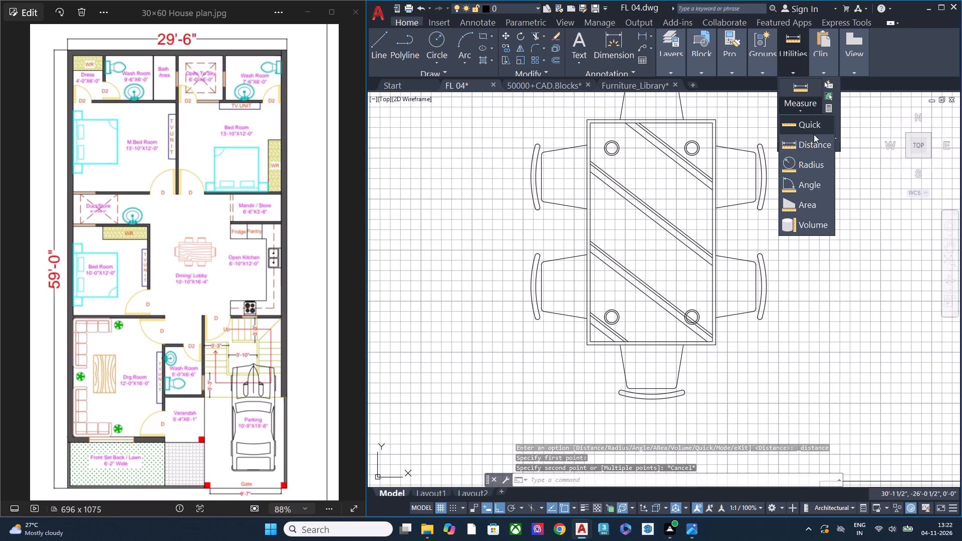
{"action": "left_click", "coordinate": [813, 142]}
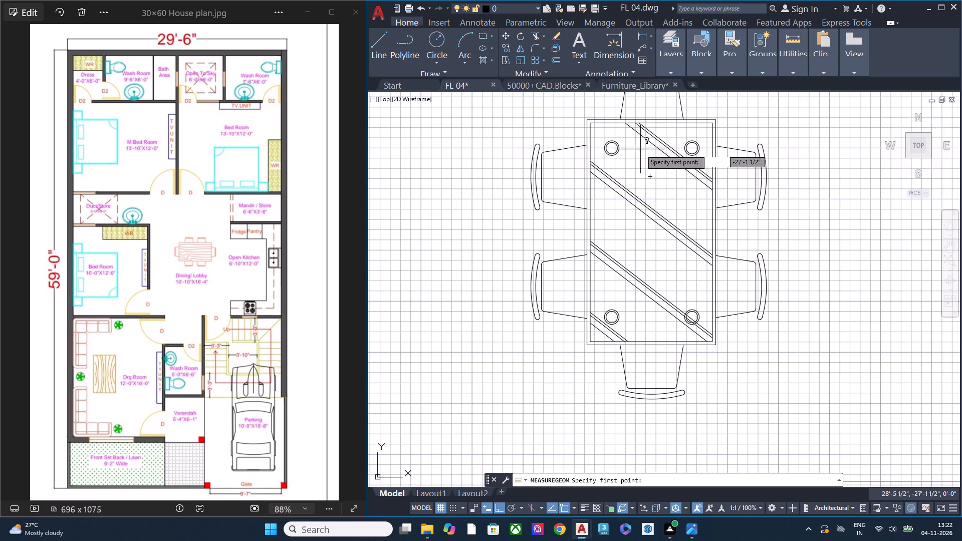
{"action": "scroll", "coordinate": [581, 138], "scroll_direction": "up", "scroll_amount": 2}
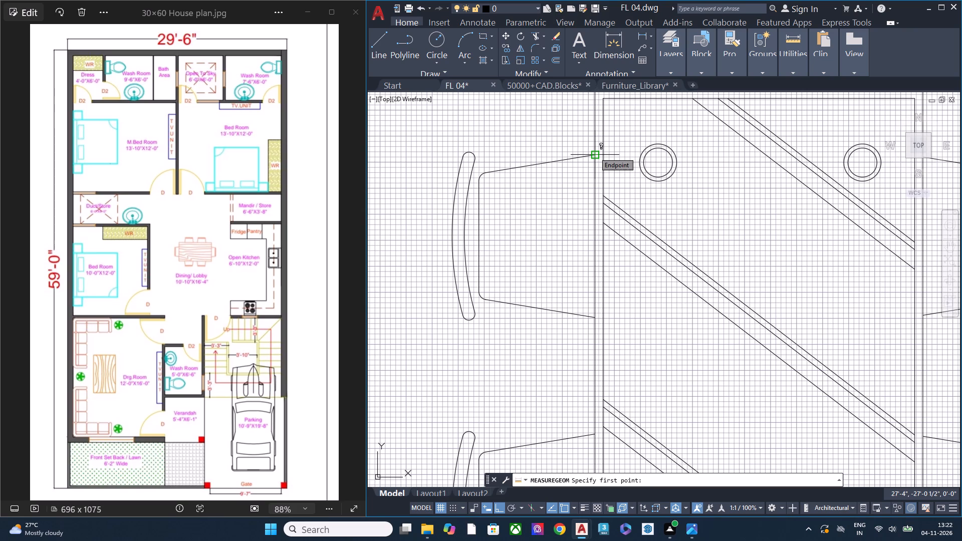
{"action": "left_click", "coordinate": [594, 152]}
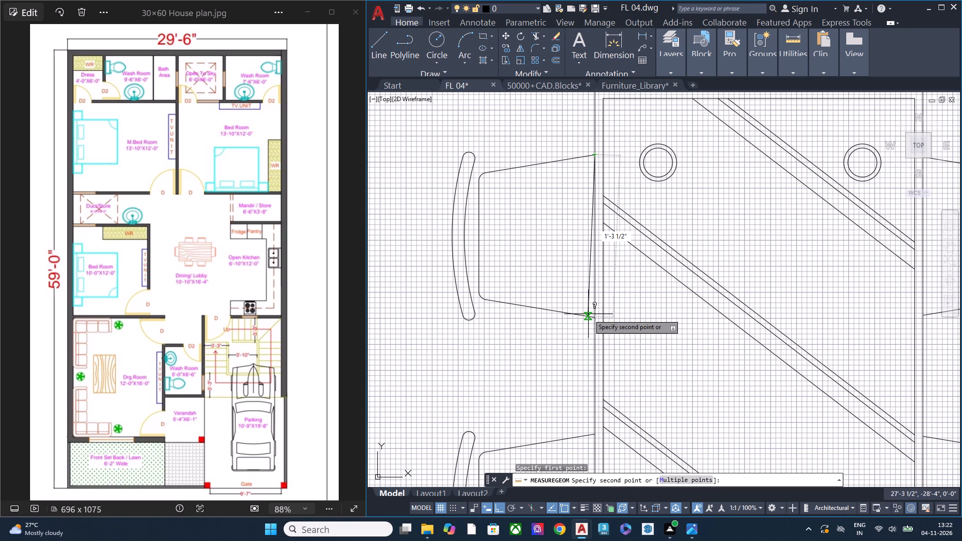
{"action": "key", "text": "Escape"}
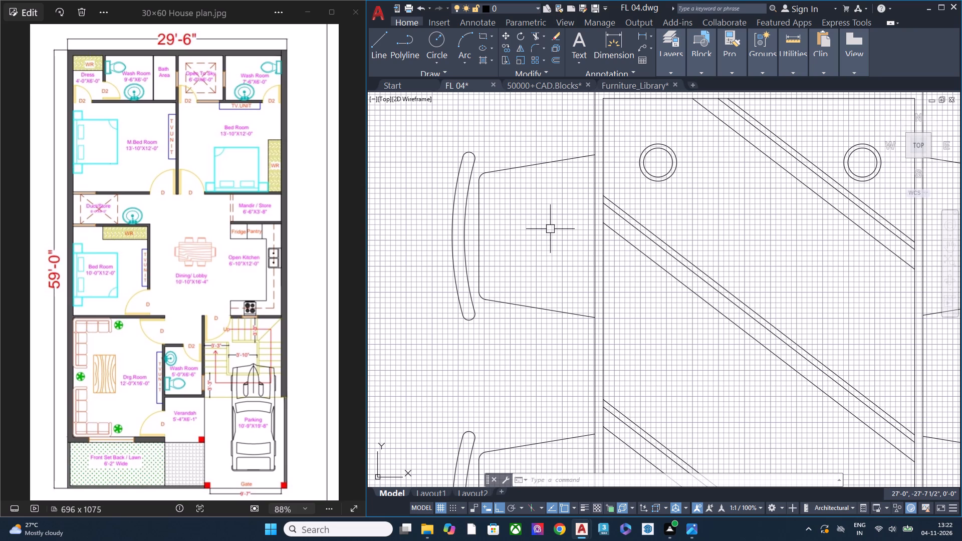
Examine the floor plan around the dining area, kitchen, staircase and upper bedrooms against the reference image.
{"action": "scroll", "coordinate": [615, 231], "scroll_direction": "down", "scroll_amount": 2}
{"action": "middle_click_drag", "start_coordinate": [693, 313], "coordinate": [633, 297]}
{"action": "key", "text": "Escape"}
{"action": "scroll", "coordinate": [643, 252], "scroll_direction": "down", "scroll_amount": 1}
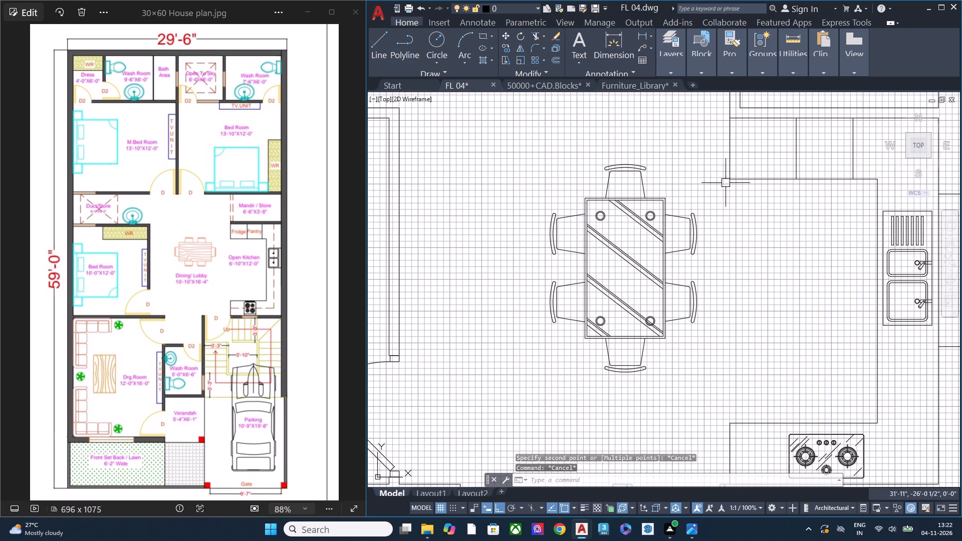
{"action": "scroll", "coordinate": [617, 204], "scroll_direction": "down", "scroll_amount": 1}
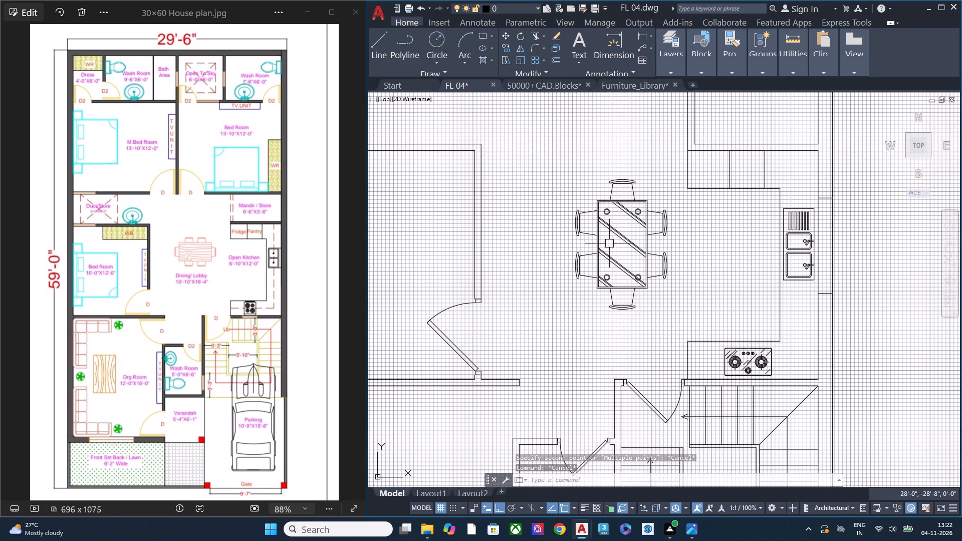
{"action": "middle_click_drag", "start_coordinate": [614, 271], "coordinate": [596, 191]}
{"action": "scroll", "coordinate": [596, 191], "scroll_direction": "down", "scroll_amount": 1}
{"action": "middle_click_drag", "start_coordinate": [690, 336], "coordinate": [629, 265]}
{"action": "scroll", "coordinate": [635, 220], "scroll_direction": "up", "scroll_amount": 2}
{"action": "scroll", "coordinate": [623, 239], "scroll_direction": "down", "scroll_amount": 2}
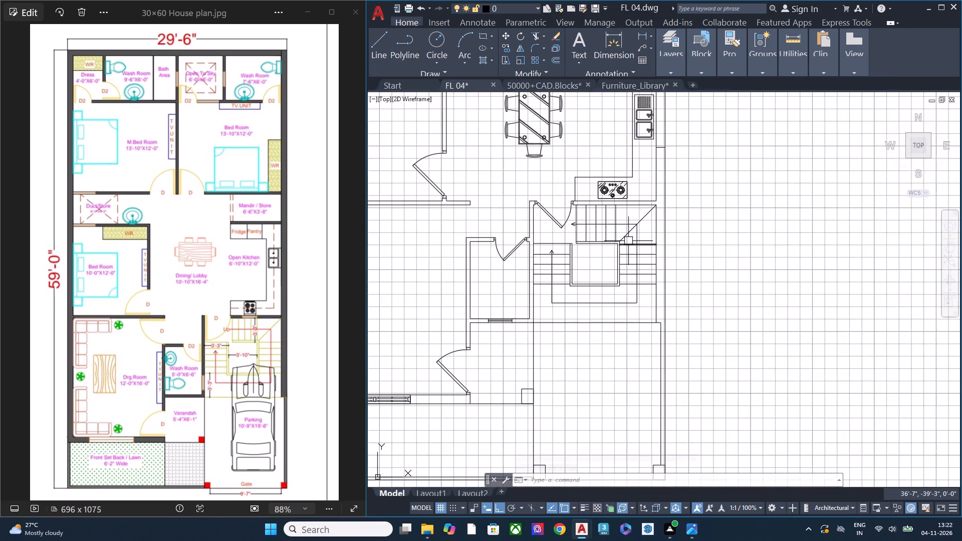
{"action": "middle_click_drag", "start_coordinate": [579, 230], "coordinate": [632, 314]}
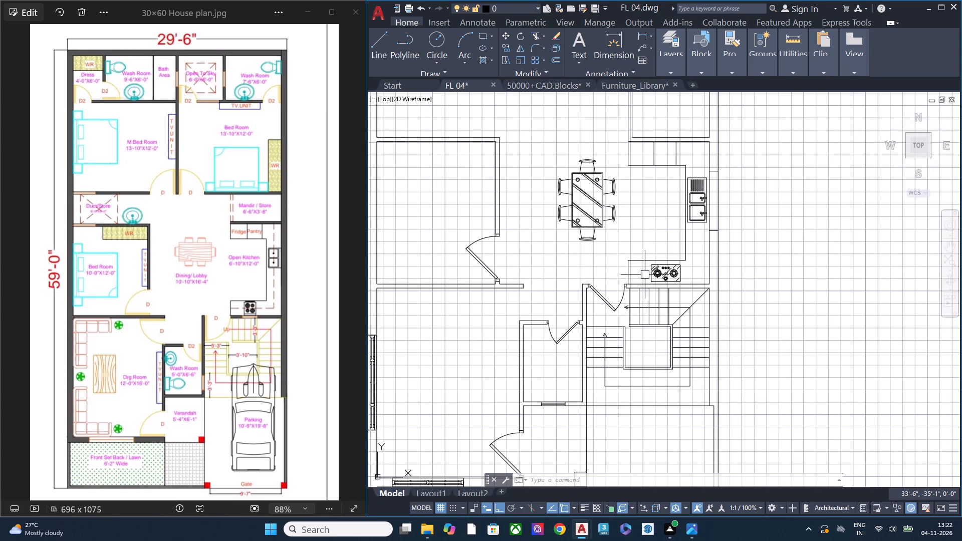
{"action": "middle_click_drag", "start_coordinate": [597, 225], "coordinate": [647, 390]}
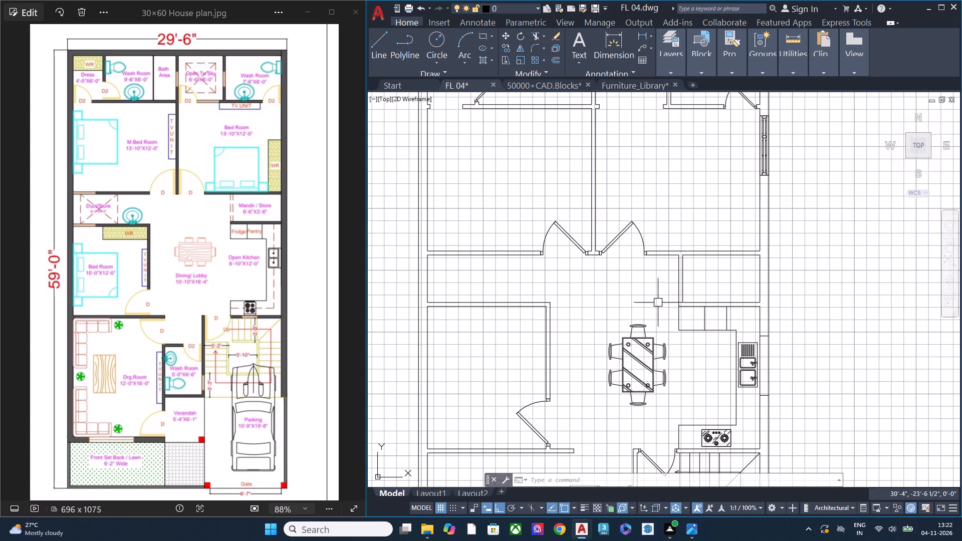
{"action": "middle_click_drag", "start_coordinate": [687, 280], "coordinate": [691, 349]}
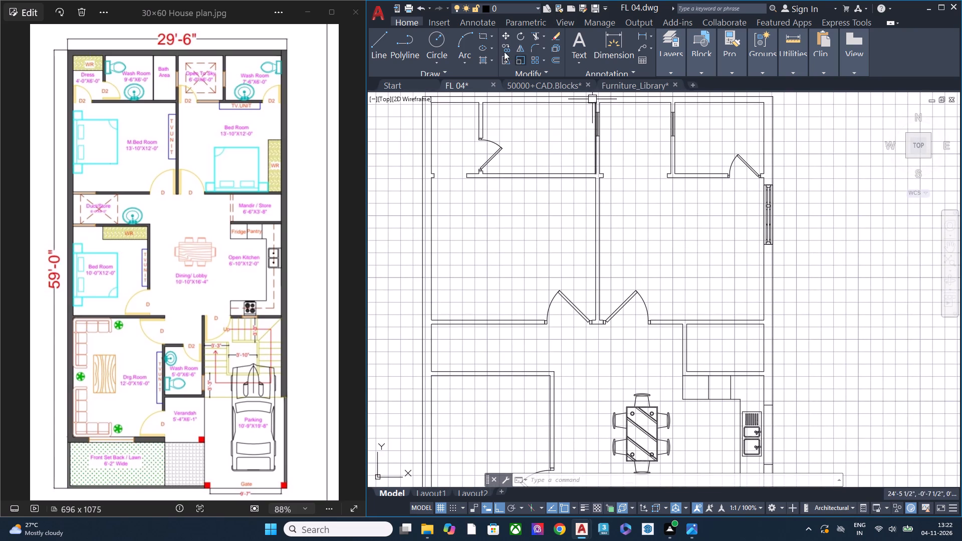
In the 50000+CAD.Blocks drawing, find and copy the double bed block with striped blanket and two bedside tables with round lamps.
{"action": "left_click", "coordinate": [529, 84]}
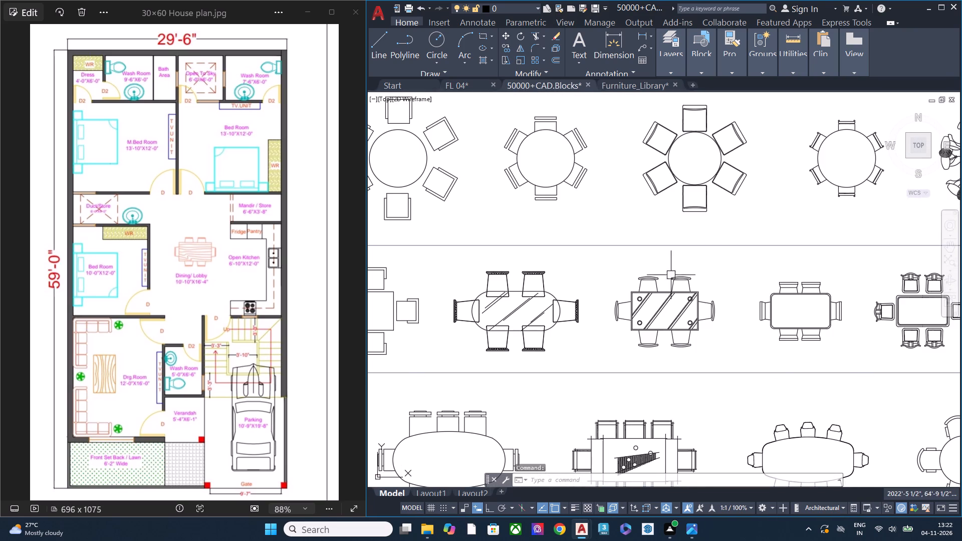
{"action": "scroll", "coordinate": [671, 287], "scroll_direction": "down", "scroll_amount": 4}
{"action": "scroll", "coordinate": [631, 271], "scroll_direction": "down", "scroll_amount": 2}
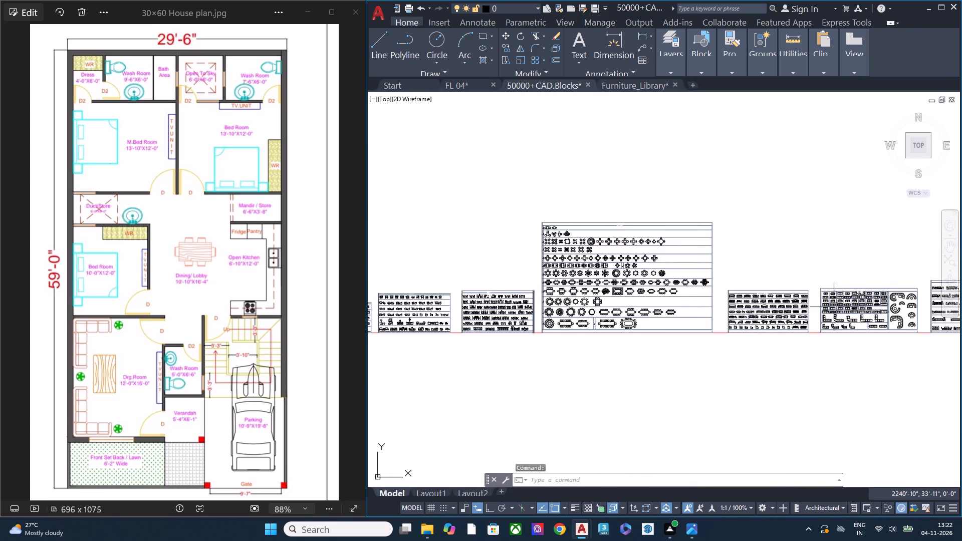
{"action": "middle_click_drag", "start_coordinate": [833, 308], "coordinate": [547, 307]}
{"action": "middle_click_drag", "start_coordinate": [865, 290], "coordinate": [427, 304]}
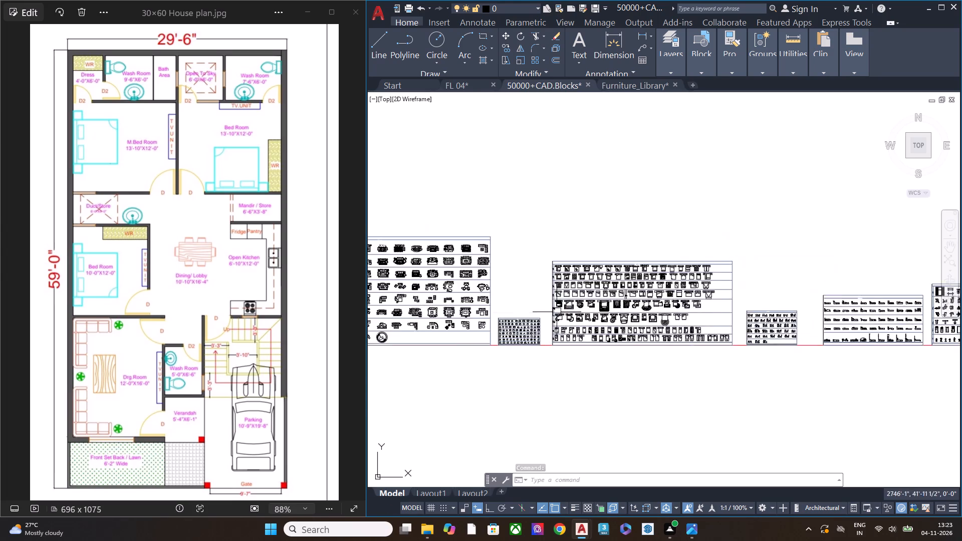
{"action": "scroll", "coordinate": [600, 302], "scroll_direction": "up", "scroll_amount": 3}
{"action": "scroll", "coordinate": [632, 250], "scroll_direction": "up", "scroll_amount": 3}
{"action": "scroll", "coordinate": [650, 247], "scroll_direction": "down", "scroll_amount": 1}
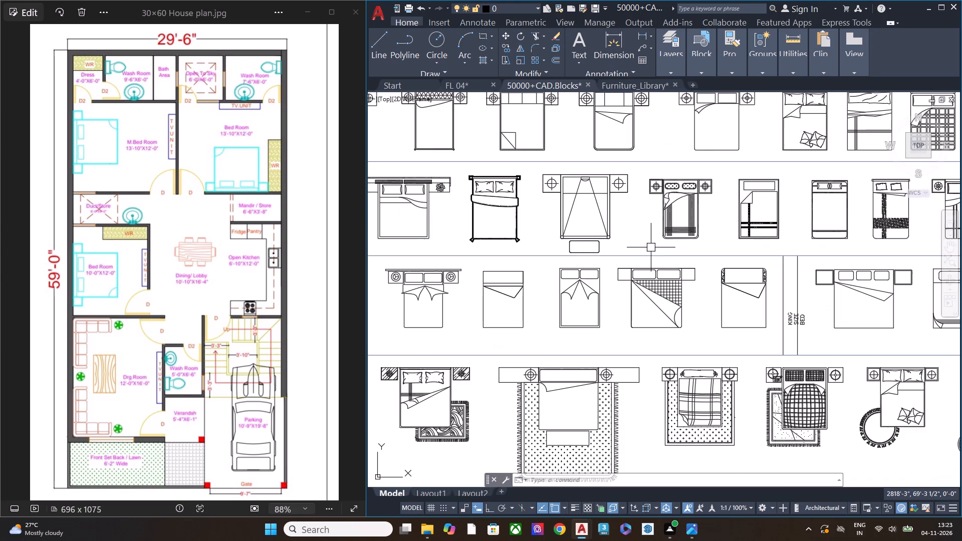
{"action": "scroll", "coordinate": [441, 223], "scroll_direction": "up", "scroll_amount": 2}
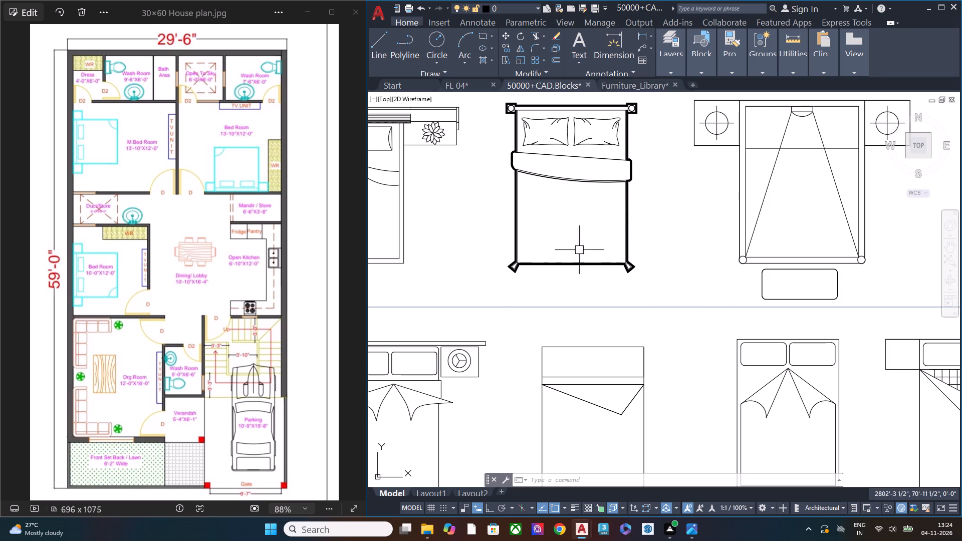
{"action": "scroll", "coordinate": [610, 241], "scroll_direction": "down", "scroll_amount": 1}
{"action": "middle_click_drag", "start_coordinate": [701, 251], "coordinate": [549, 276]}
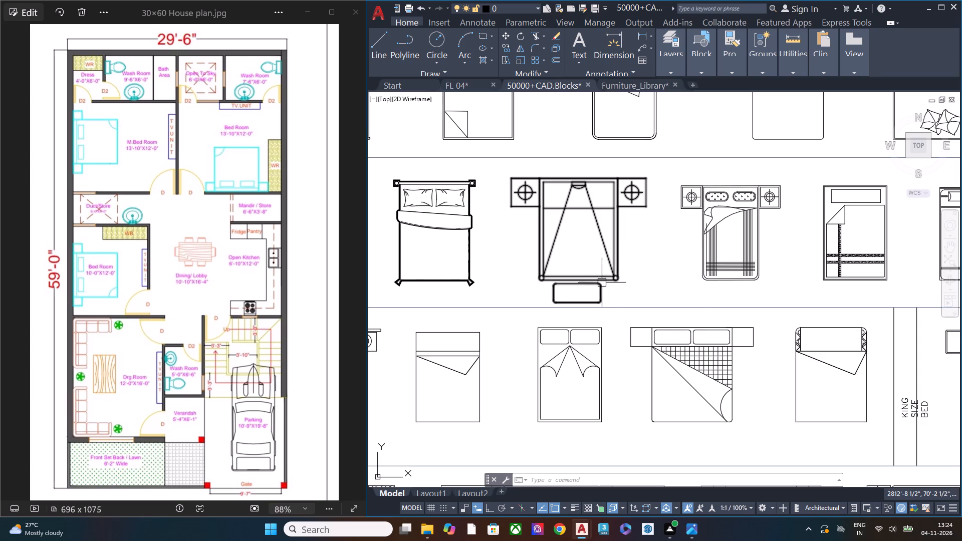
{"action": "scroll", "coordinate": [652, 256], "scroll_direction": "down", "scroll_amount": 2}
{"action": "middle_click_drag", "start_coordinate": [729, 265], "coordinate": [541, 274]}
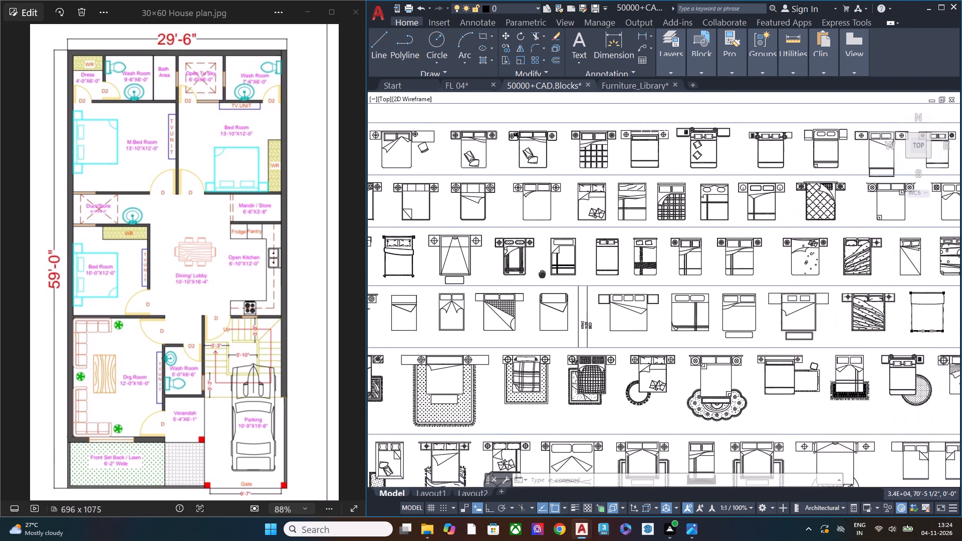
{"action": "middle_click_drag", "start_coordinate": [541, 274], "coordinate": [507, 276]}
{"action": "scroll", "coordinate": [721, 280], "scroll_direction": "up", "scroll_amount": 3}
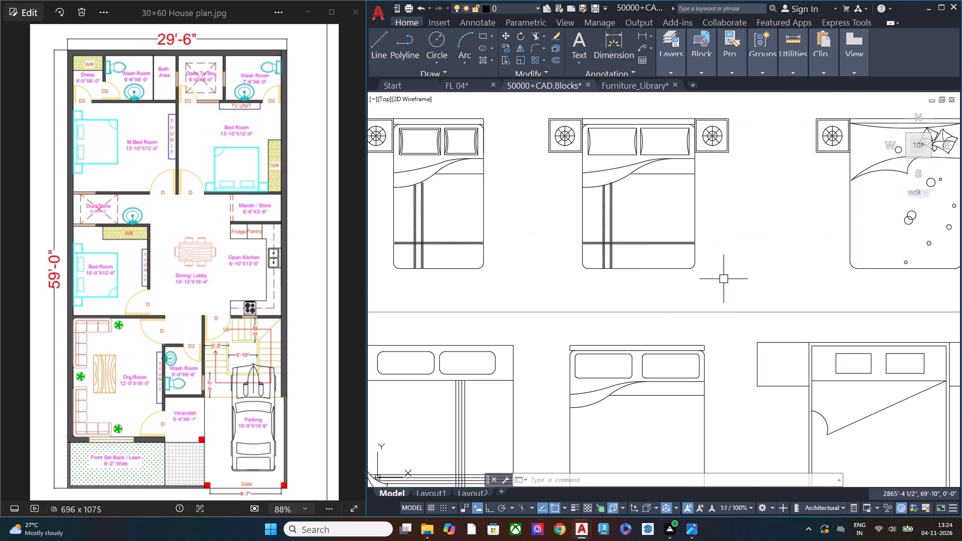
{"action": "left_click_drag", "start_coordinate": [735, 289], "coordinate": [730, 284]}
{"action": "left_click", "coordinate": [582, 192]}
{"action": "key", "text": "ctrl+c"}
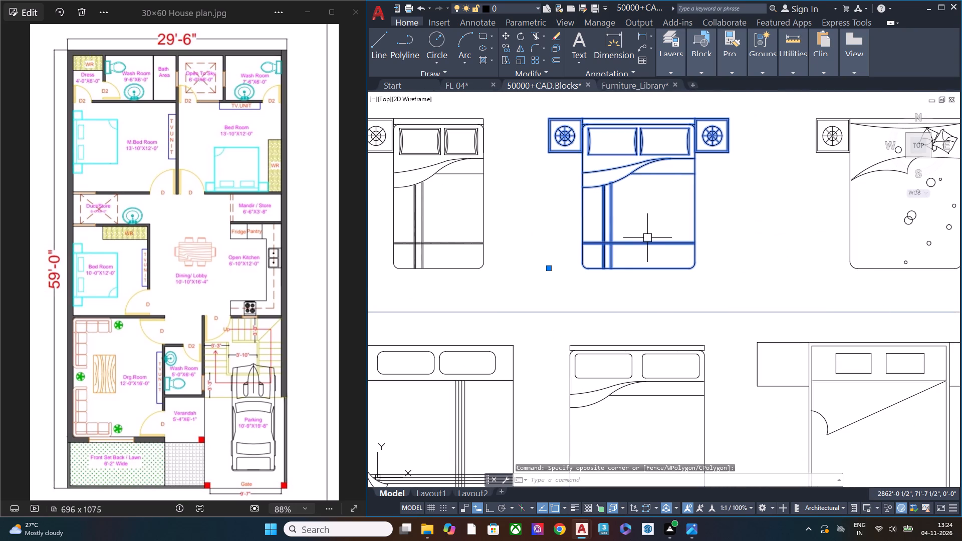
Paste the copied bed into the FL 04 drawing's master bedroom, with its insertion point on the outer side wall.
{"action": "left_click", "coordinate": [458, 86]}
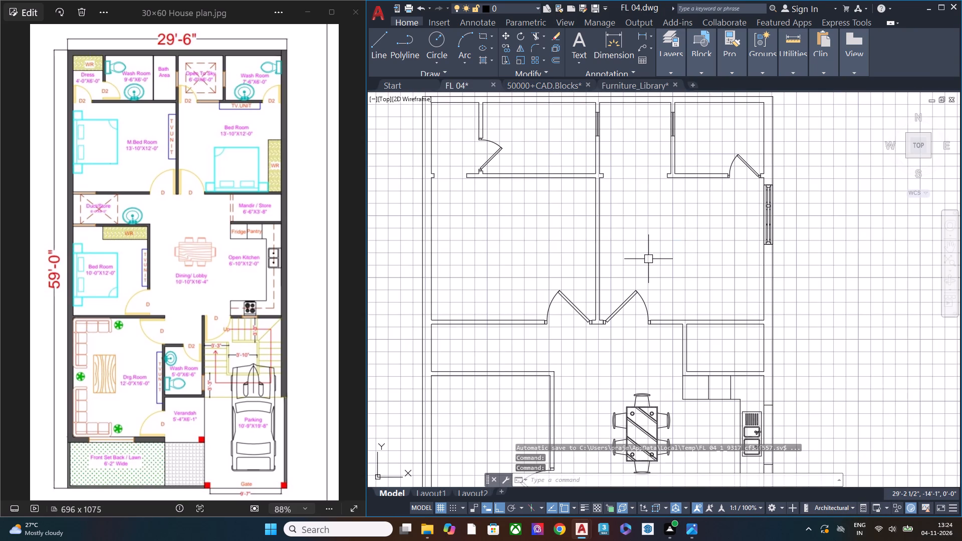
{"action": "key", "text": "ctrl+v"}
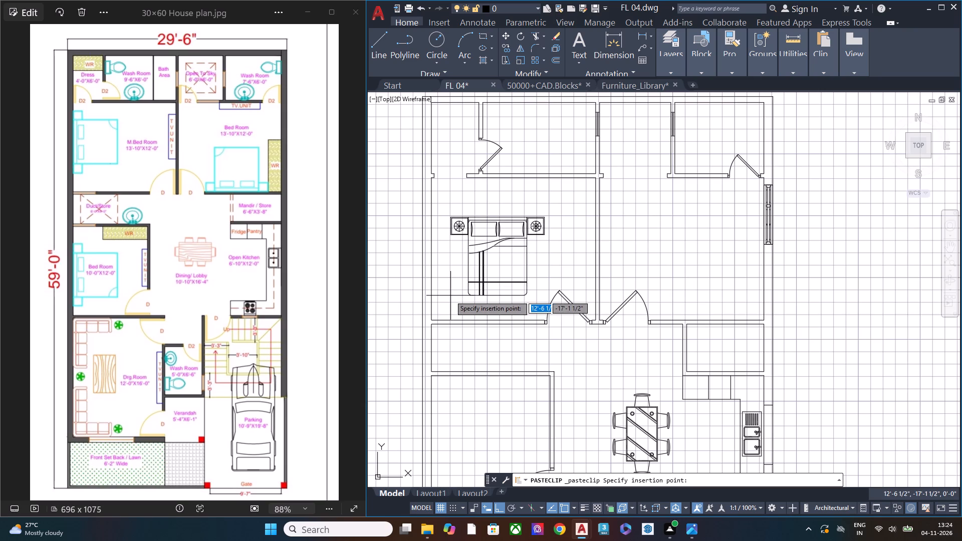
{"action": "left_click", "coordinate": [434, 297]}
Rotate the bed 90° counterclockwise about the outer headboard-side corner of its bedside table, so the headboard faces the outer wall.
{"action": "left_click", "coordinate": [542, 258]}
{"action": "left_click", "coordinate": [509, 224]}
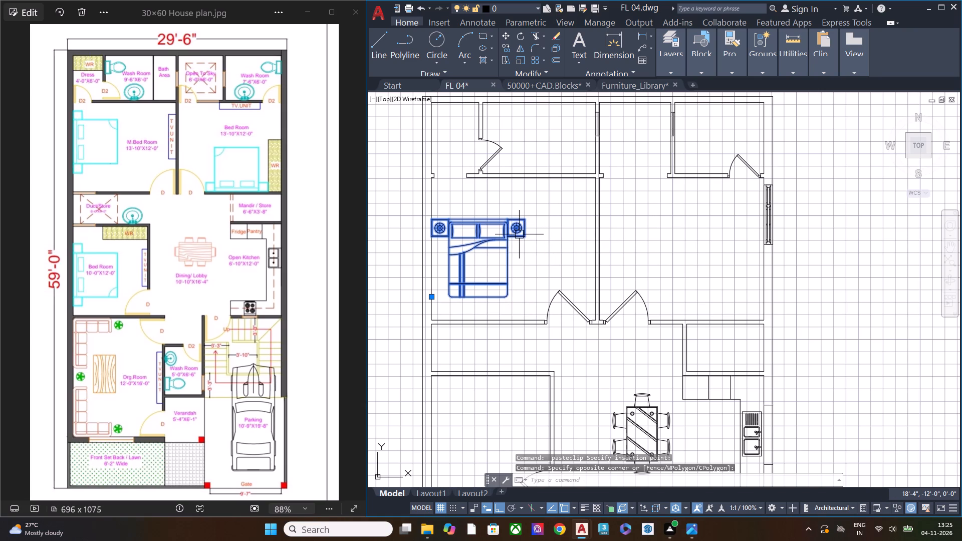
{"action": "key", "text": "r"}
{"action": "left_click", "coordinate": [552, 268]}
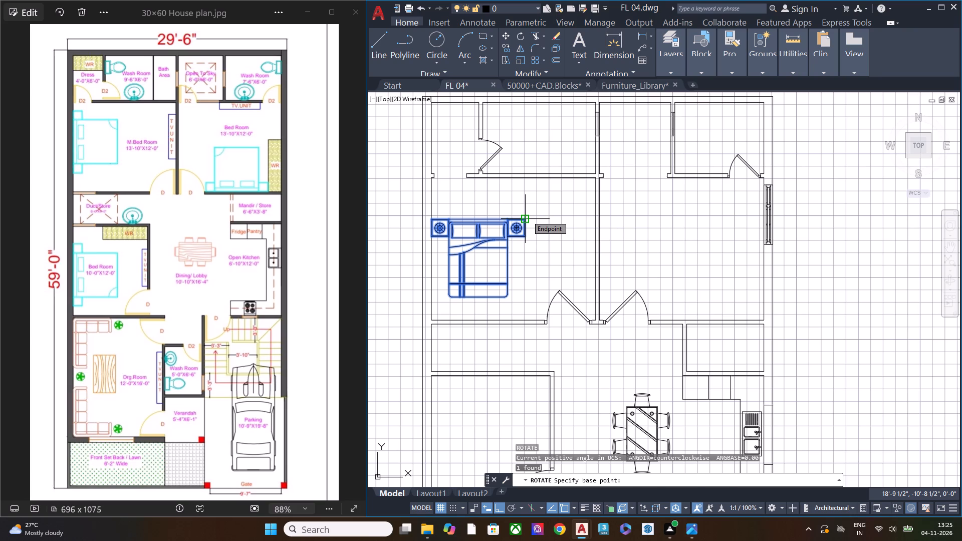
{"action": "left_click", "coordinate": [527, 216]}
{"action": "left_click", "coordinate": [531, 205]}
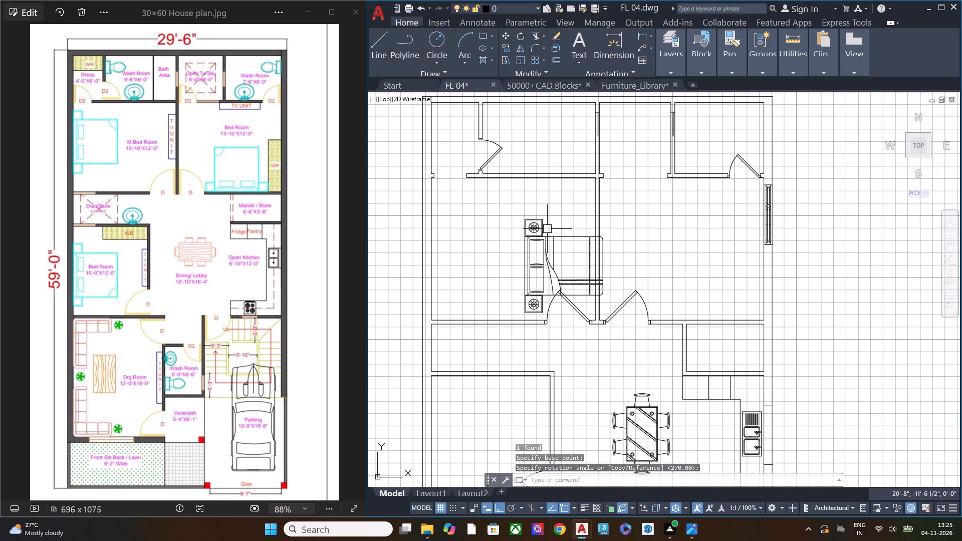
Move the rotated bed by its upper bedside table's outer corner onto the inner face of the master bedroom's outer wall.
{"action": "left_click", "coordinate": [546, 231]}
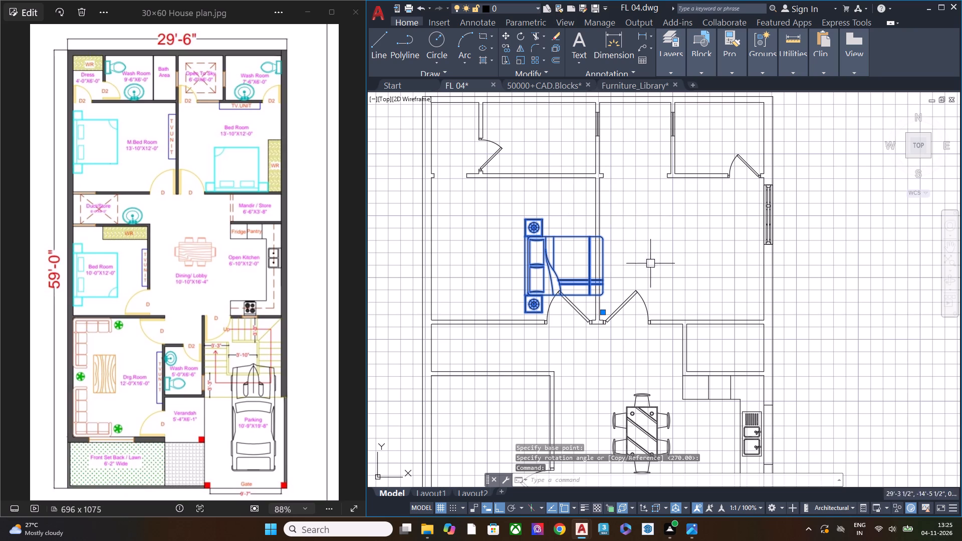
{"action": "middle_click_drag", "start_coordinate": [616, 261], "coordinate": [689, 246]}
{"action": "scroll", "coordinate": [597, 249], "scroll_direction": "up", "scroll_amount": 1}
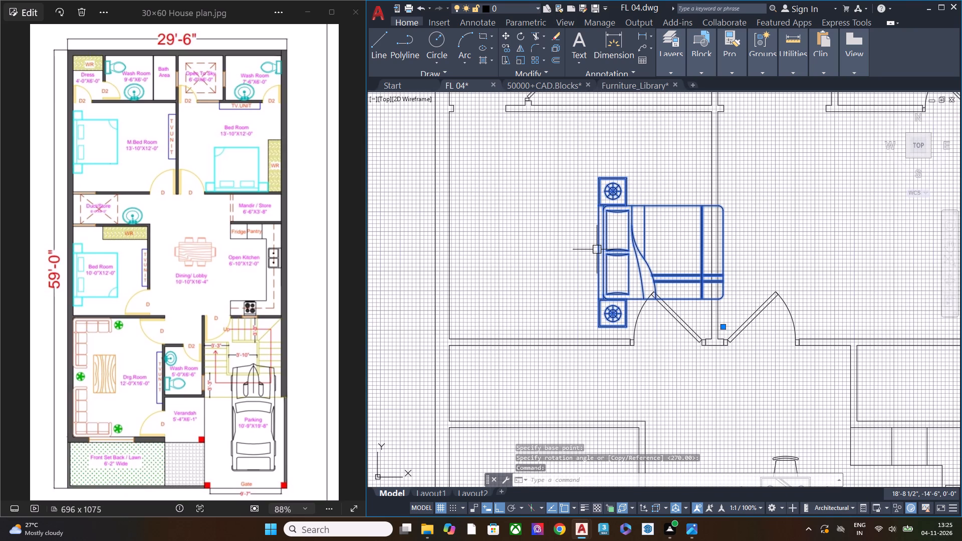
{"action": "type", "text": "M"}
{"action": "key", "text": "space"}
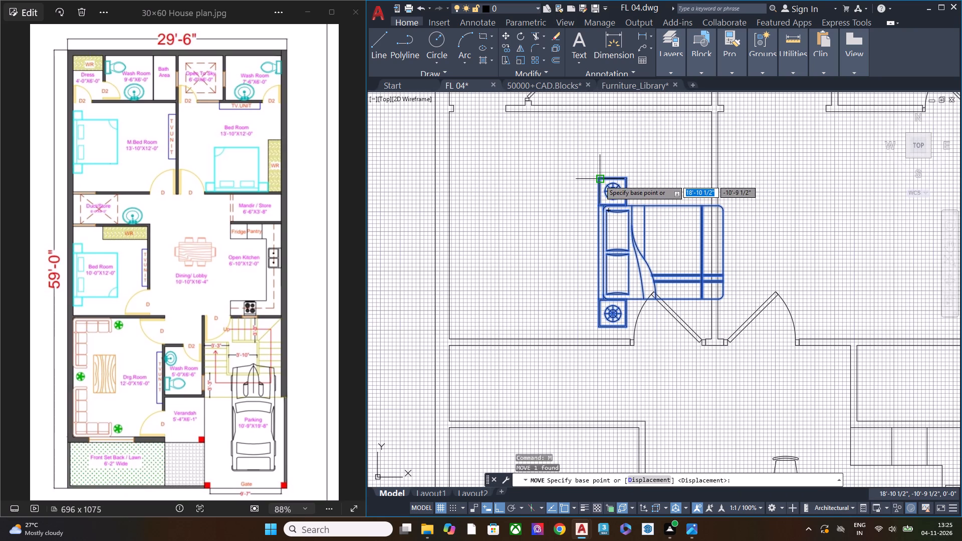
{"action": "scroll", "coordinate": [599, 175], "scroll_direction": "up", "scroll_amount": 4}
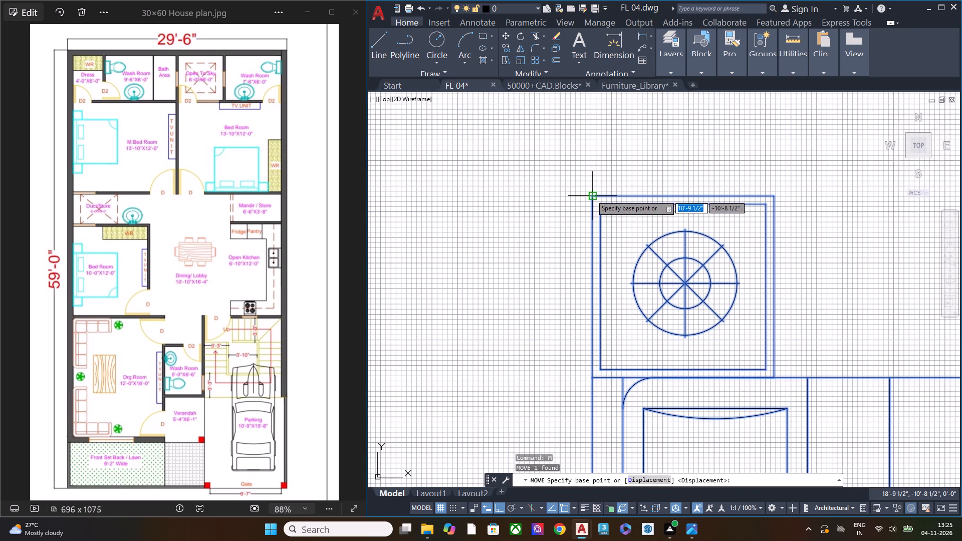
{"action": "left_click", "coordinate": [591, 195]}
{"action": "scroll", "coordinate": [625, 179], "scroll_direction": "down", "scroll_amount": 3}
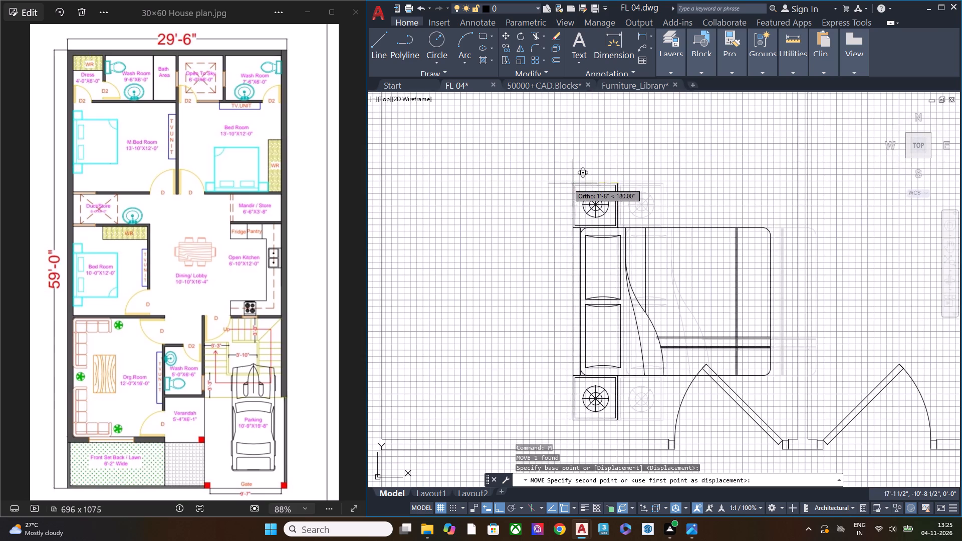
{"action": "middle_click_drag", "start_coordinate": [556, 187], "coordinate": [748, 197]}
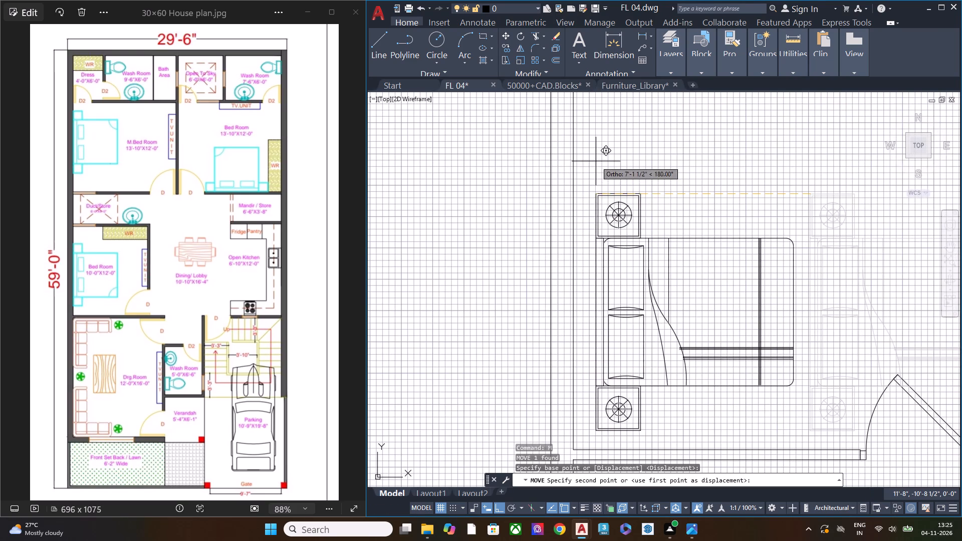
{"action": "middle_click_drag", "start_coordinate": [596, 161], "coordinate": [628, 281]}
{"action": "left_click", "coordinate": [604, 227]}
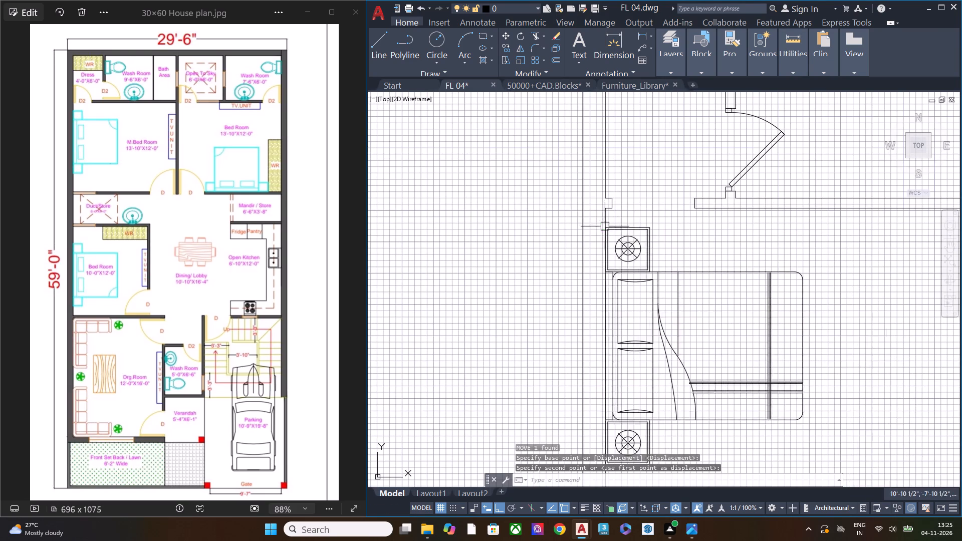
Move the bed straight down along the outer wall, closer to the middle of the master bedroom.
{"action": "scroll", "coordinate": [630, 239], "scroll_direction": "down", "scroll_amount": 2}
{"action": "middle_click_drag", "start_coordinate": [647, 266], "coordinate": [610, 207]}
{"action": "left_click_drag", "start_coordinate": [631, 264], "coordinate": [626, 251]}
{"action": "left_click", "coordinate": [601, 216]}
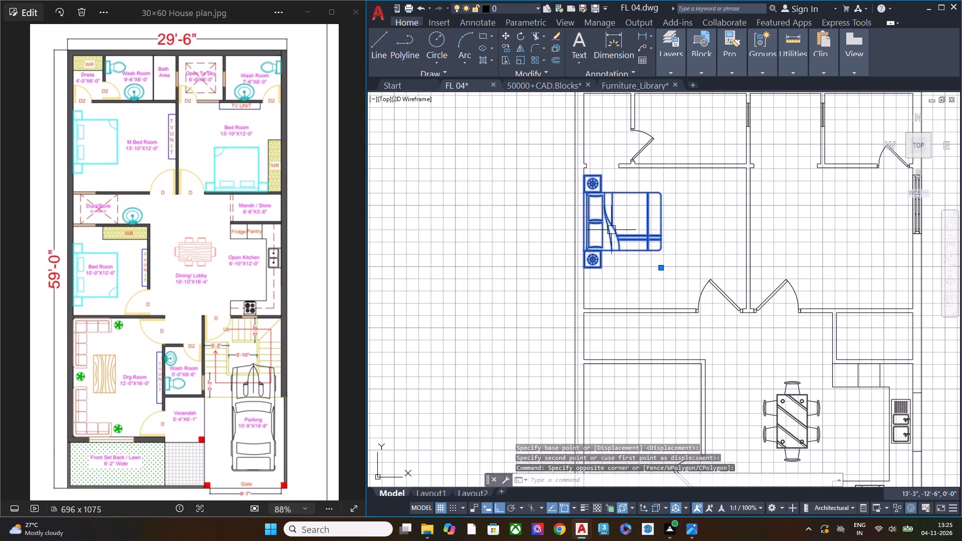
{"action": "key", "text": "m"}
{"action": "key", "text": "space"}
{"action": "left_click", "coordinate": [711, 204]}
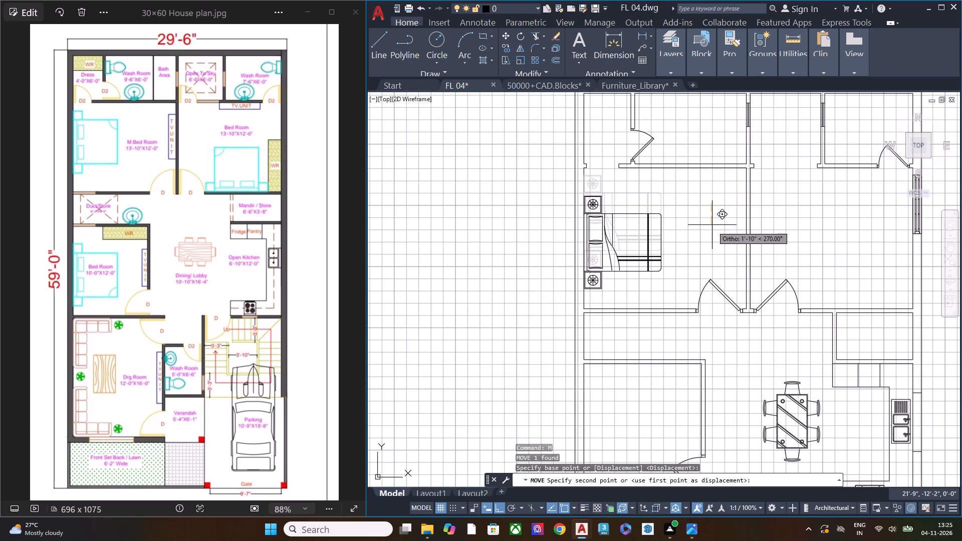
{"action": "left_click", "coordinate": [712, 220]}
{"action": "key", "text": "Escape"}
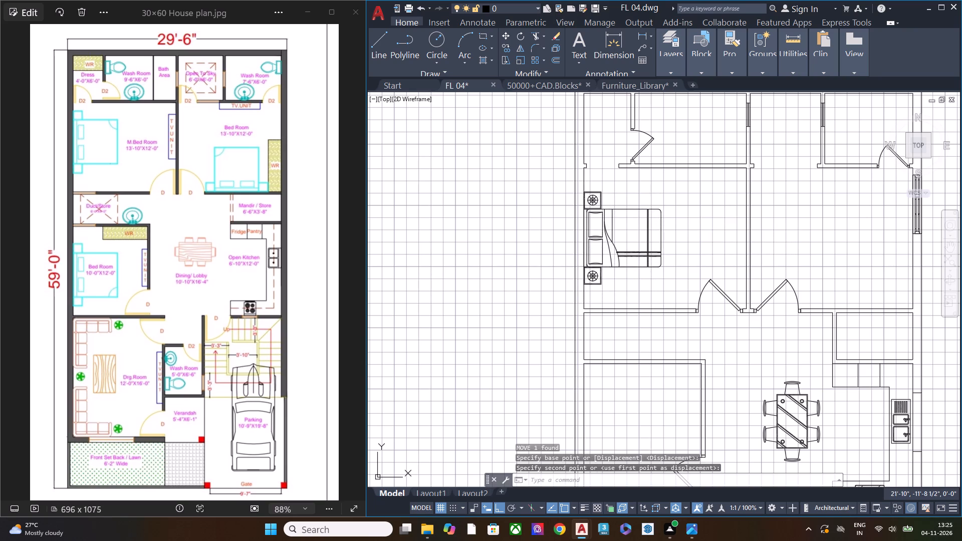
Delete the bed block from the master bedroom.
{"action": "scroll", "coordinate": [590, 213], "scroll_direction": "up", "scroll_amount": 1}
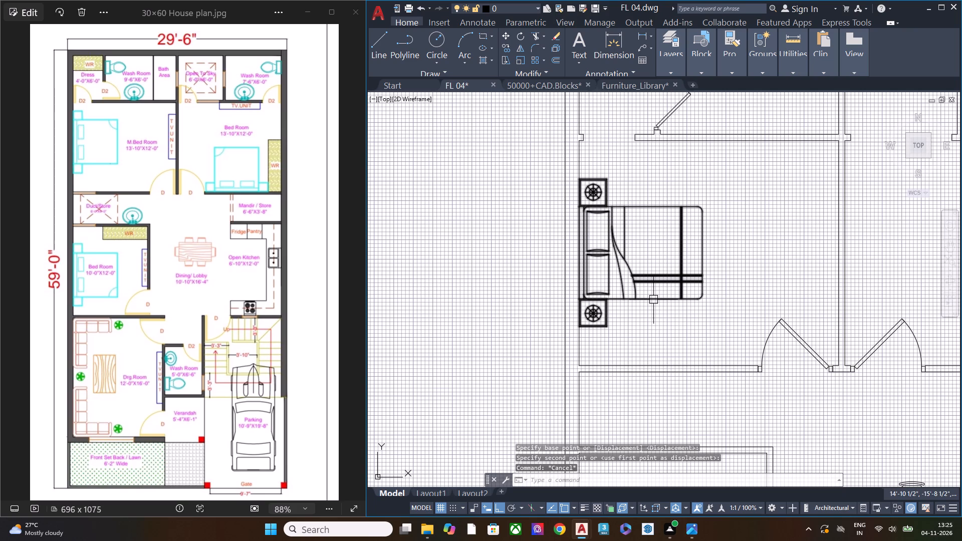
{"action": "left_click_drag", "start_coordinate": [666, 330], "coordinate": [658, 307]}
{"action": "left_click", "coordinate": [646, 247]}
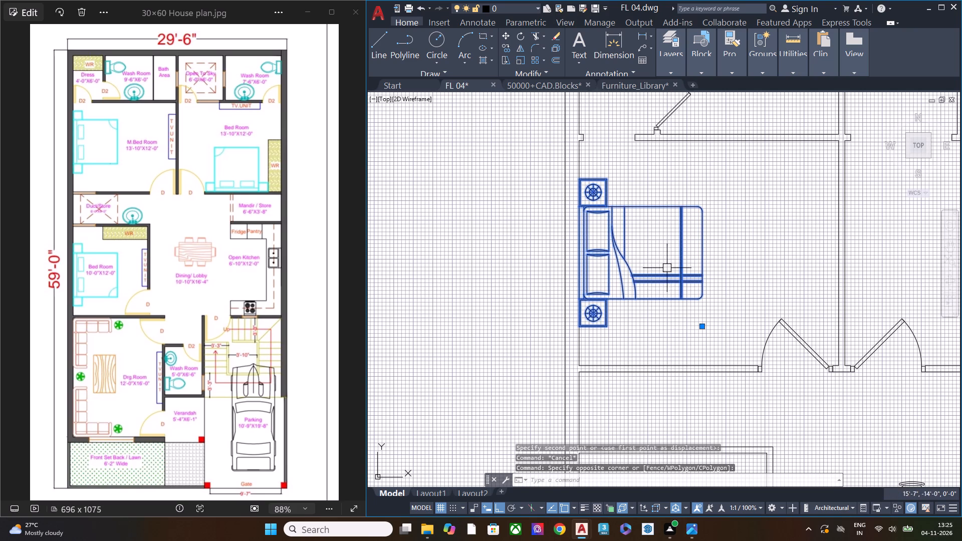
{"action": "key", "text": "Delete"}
Examine the double, king-size, carpeted and single bed blocks in the 50000+CAD.Blocks drawing for a replacement master bedroom bed.
{"action": "left_click", "coordinate": [555, 88]}
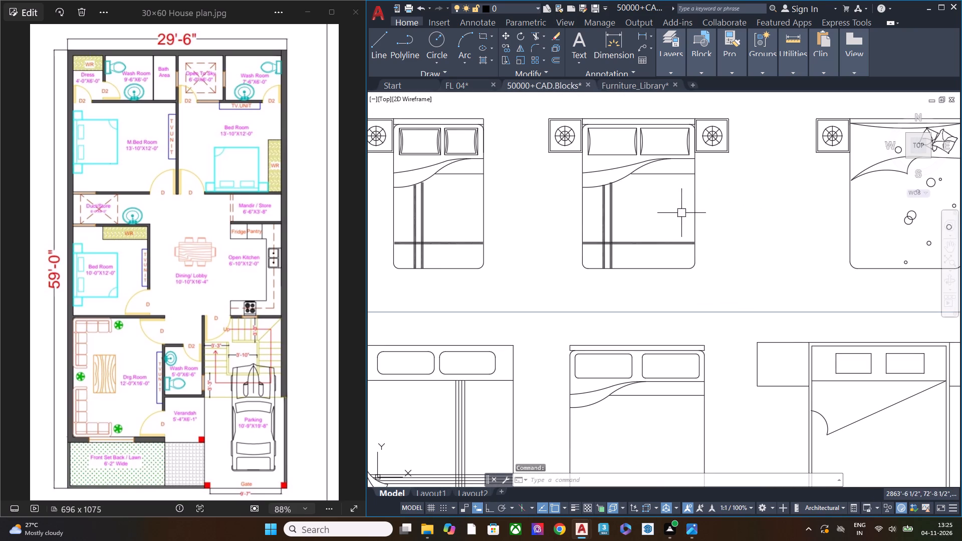
{"action": "scroll", "coordinate": [586, 236], "scroll_direction": "down", "scroll_amount": 3}
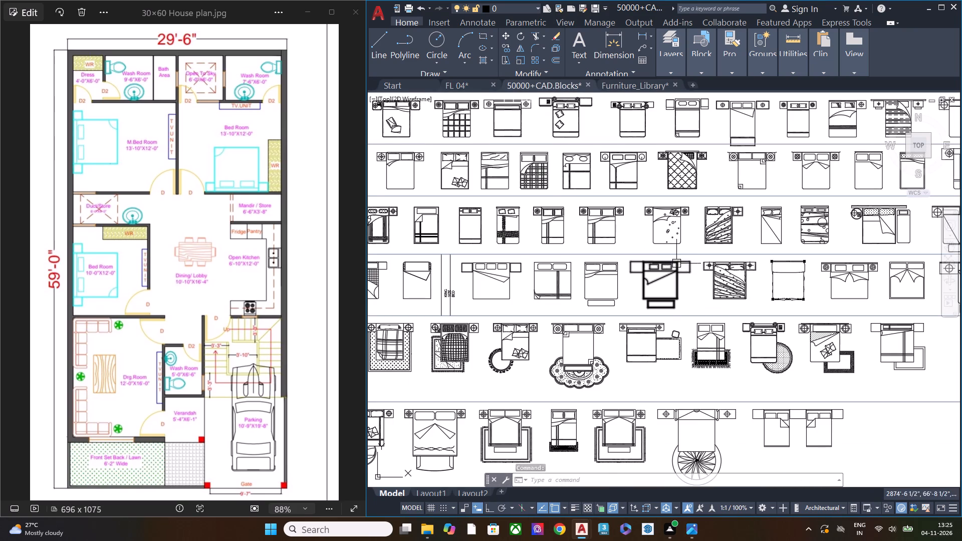
{"action": "middle_click_drag", "start_coordinate": [760, 287], "coordinate": [546, 288]}
{"action": "scroll", "coordinate": [618, 299], "scroll_direction": "up", "scroll_amount": 1}
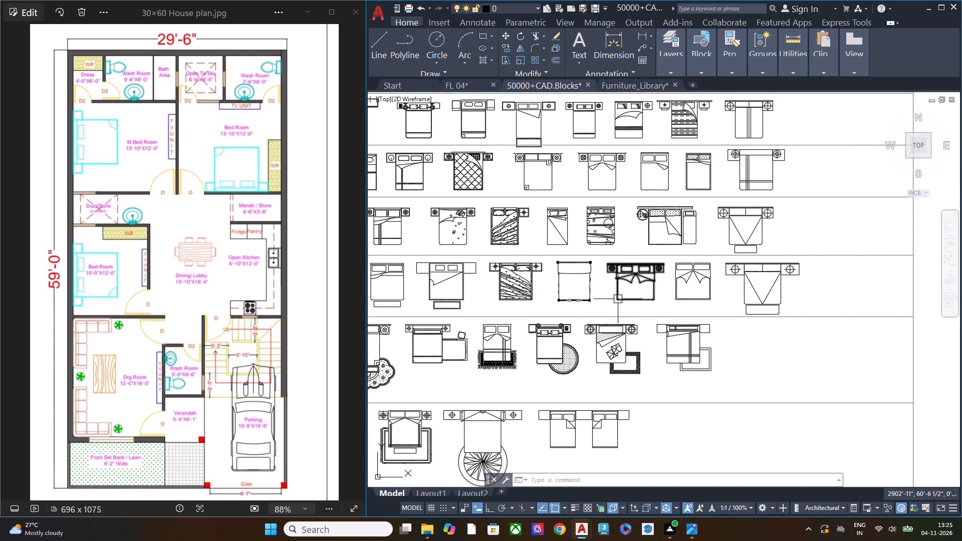
{"action": "scroll", "coordinate": [618, 299], "scroll_direction": "down", "scroll_amount": 4}
{"action": "scroll", "coordinate": [618, 299], "scroll_direction": "up", "scroll_amount": 2}
{"action": "scroll", "coordinate": [587, 301], "scroll_direction": "down", "scroll_amount": 1}
{"action": "scroll", "coordinate": [585, 302], "scroll_direction": "up", "scroll_amount": 1}
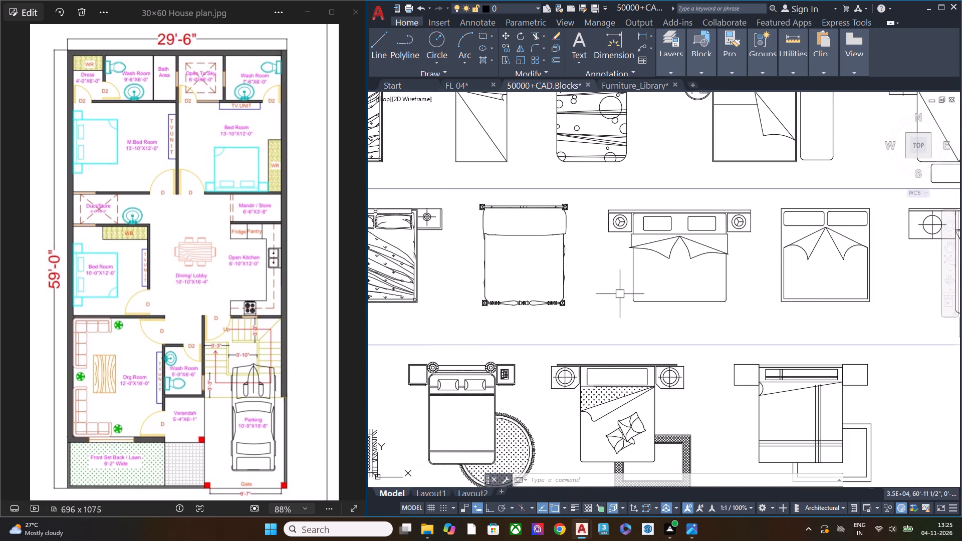
{"action": "scroll", "coordinate": [623, 294], "scroll_direction": "down", "scroll_amount": 1}
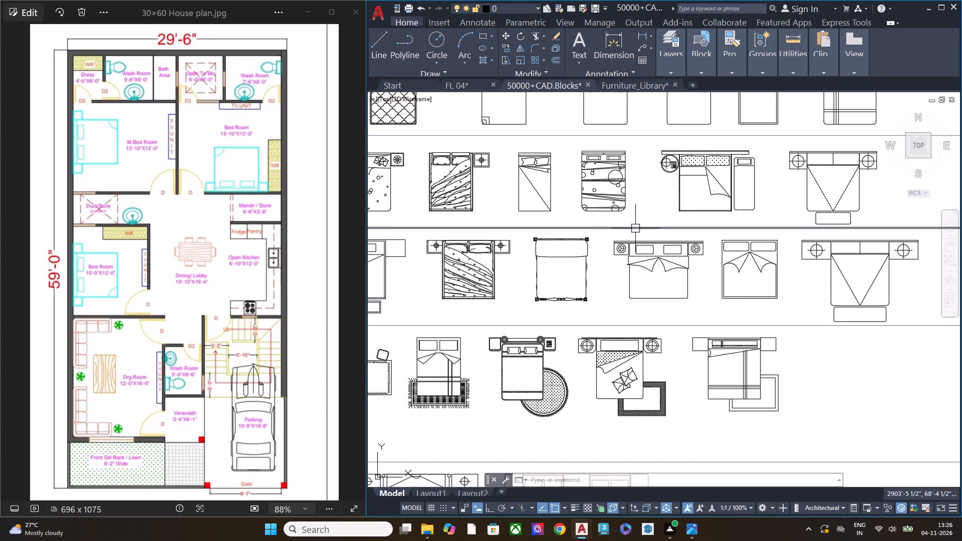
{"action": "scroll", "coordinate": [590, 263], "scroll_direction": "down", "scroll_amount": 2}
{"action": "middle_click_drag", "start_coordinate": [557, 284], "coordinate": [603, 279]}
{"action": "scroll", "coordinate": [597, 309], "scroll_direction": "up", "scroll_amount": 4}
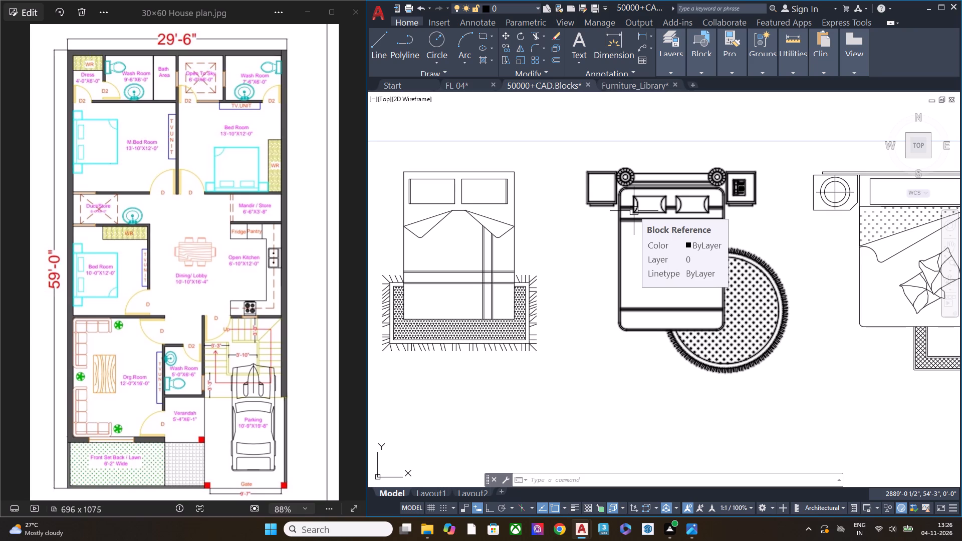
{"action": "scroll", "coordinate": [623, 204], "scroll_direction": "down", "scroll_amount": 2}
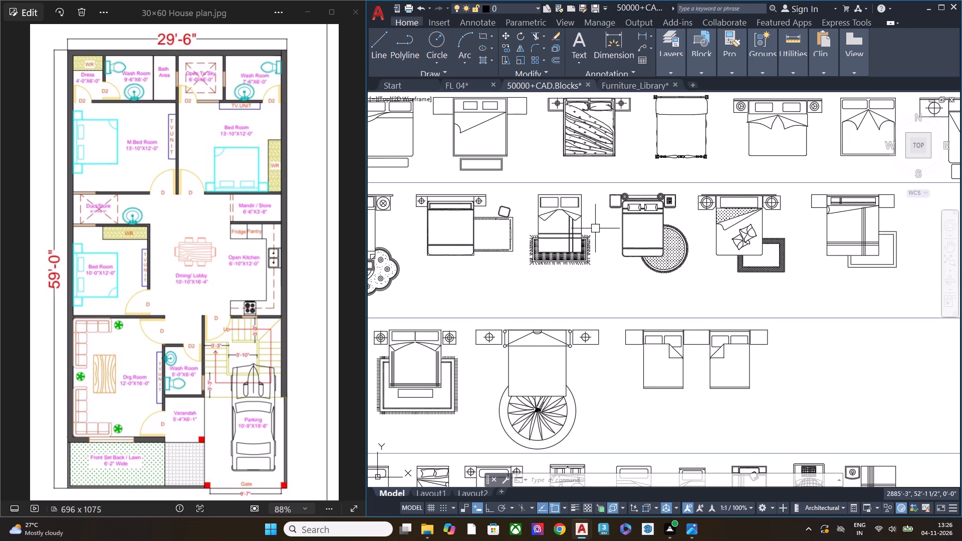
{"action": "scroll", "coordinate": [596, 240], "scroll_direction": "down", "scroll_amount": 1}
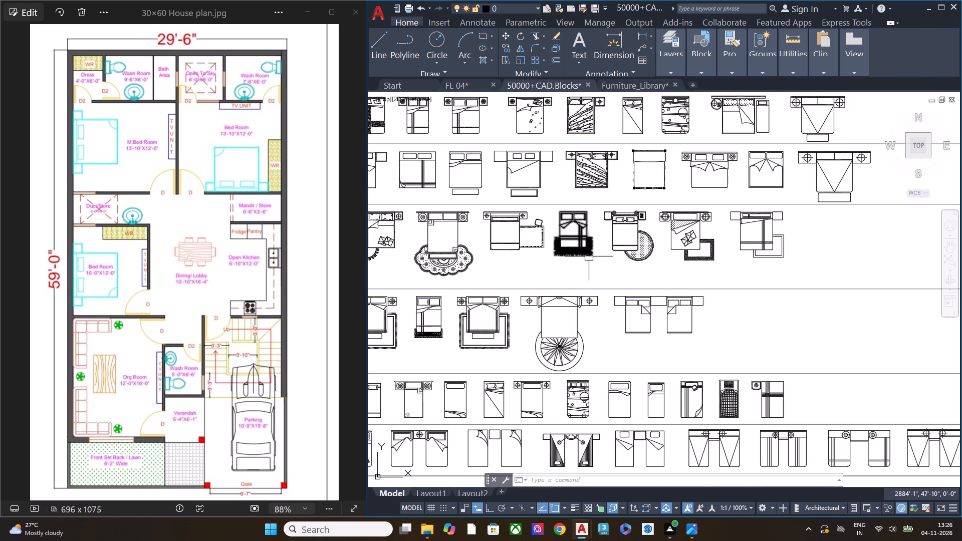
{"action": "middle_click_drag", "start_coordinate": [553, 268], "coordinate": [693, 305]}
{"action": "middle_click_drag", "start_coordinate": [537, 252], "coordinate": [543, 287]}
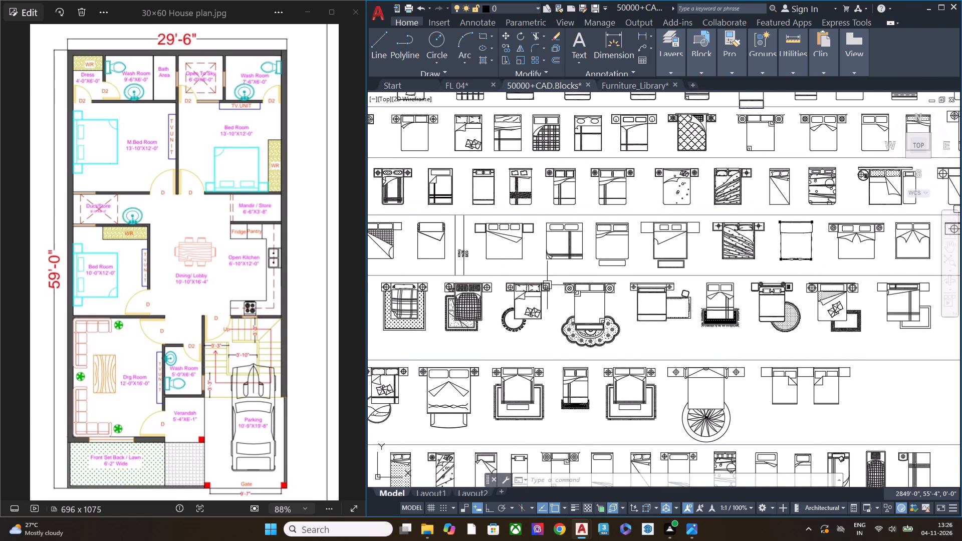
{"action": "scroll", "coordinate": [616, 241], "scroll_direction": "up", "scroll_amount": 3}
{"action": "scroll", "coordinate": [604, 280], "scroll_direction": "down", "scroll_amount": 3}
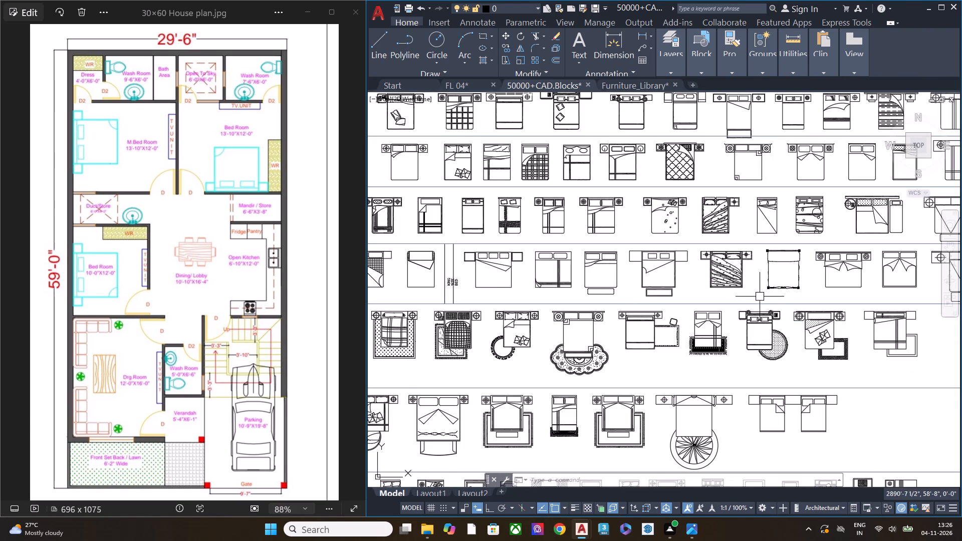
{"action": "middle_click_drag", "start_coordinate": [742, 293], "coordinate": [527, 293]}
{"action": "scroll", "coordinate": [527, 289], "scroll_direction": "up", "scroll_amount": 3}
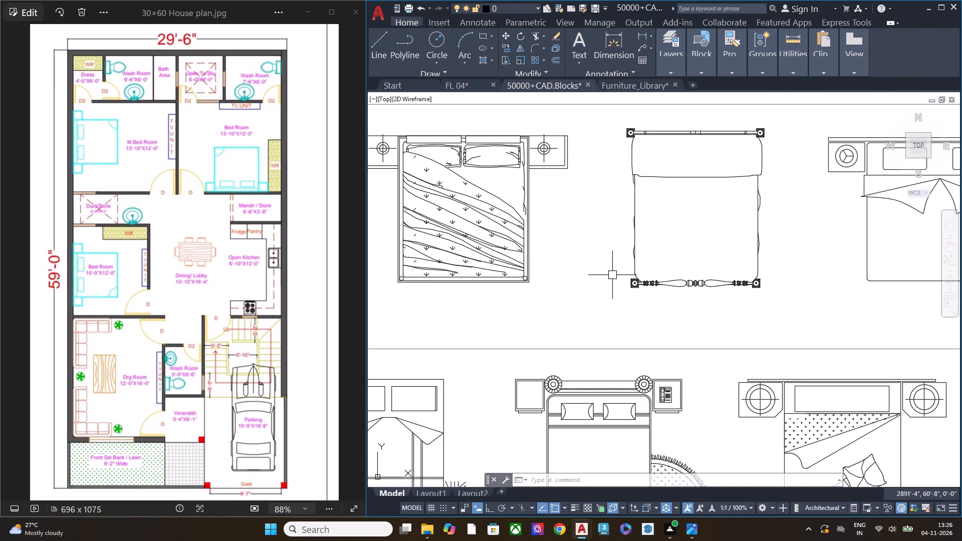
{"action": "scroll", "coordinate": [612, 275], "scroll_direction": "down", "scroll_amount": 5}
{"action": "scroll", "coordinate": [531, 273], "scroll_direction": "up", "scroll_amount": 1}
{"action": "scroll", "coordinate": [530, 271], "scroll_direction": "down", "scroll_amount": 1}
{"action": "scroll", "coordinate": [530, 270], "scroll_direction": "up", "scroll_amount": 4}
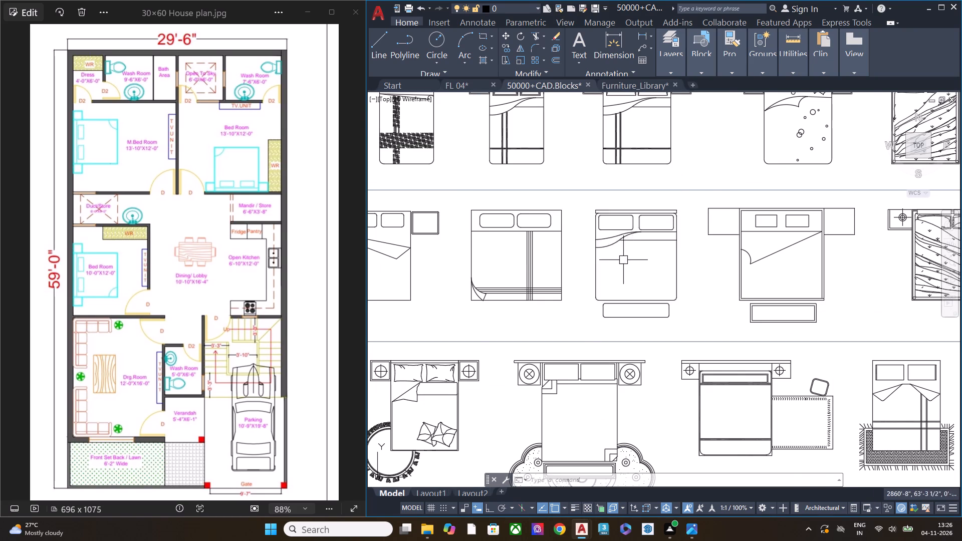
{"action": "scroll", "coordinate": [624, 260], "scroll_direction": "down", "scroll_amount": 2}
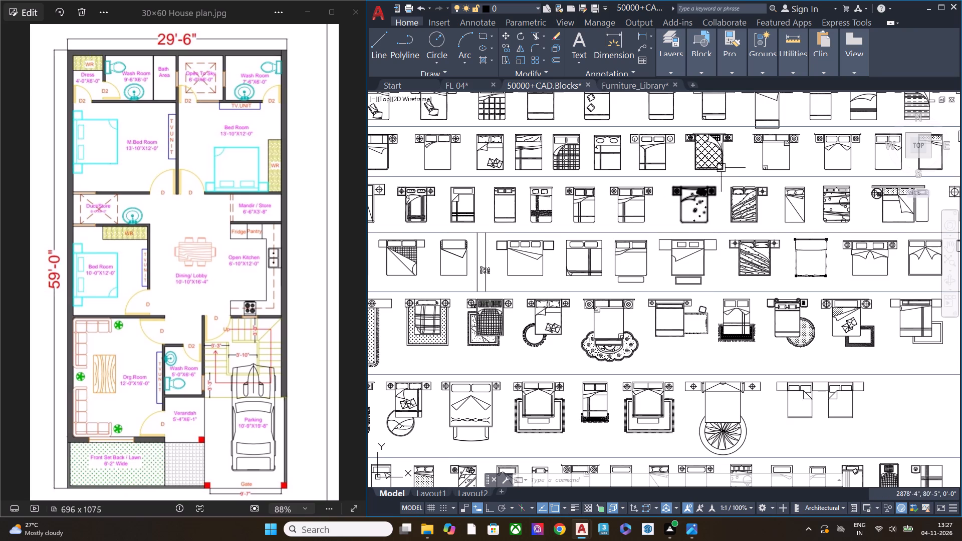
{"action": "middle_click_drag", "start_coordinate": [703, 200], "coordinate": [692, 305]}
{"action": "middle_click_drag", "start_coordinate": [665, 327], "coordinate": [769, 223]}
{"action": "scroll", "coordinate": [769, 223], "scroll_direction": "down", "scroll_amount": 1}
{"action": "scroll", "coordinate": [538, 263], "scroll_direction": "up", "scroll_amount": 3}
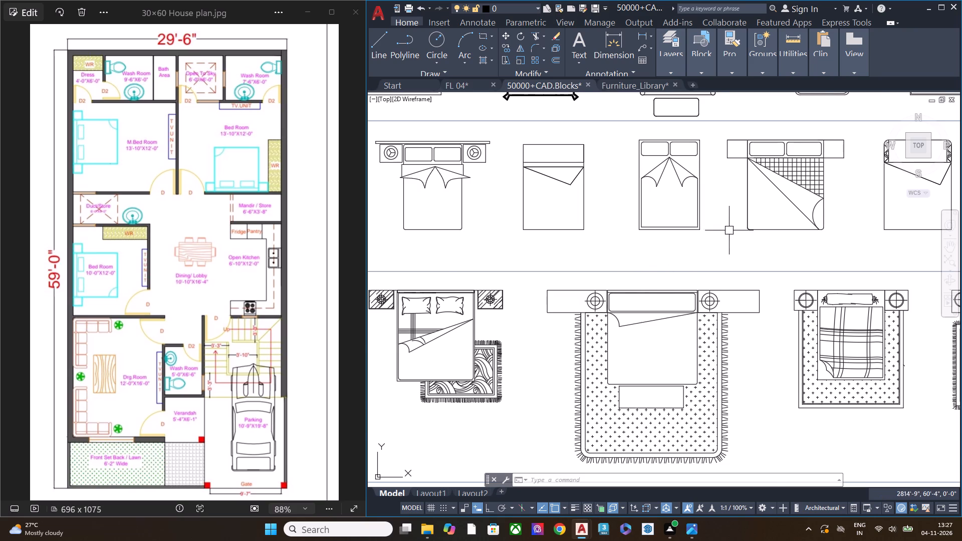
{"action": "scroll", "coordinate": [731, 233], "scroll_direction": "down", "scroll_amount": 1}
{"action": "scroll", "coordinate": [746, 289], "scroll_direction": "down", "scroll_amount": 1}
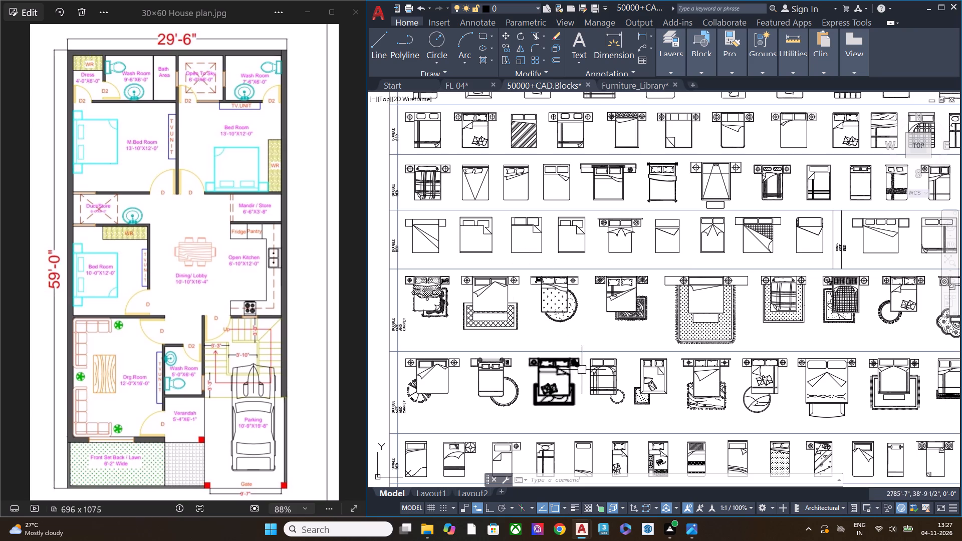
{"action": "middle_click_drag", "start_coordinate": [586, 379], "coordinate": [560, 301]}
{"action": "scroll", "coordinate": [560, 301], "scroll_direction": "up", "scroll_amount": 3}
{"action": "scroll", "coordinate": [565, 300], "scroll_direction": "down", "scroll_amount": 1}
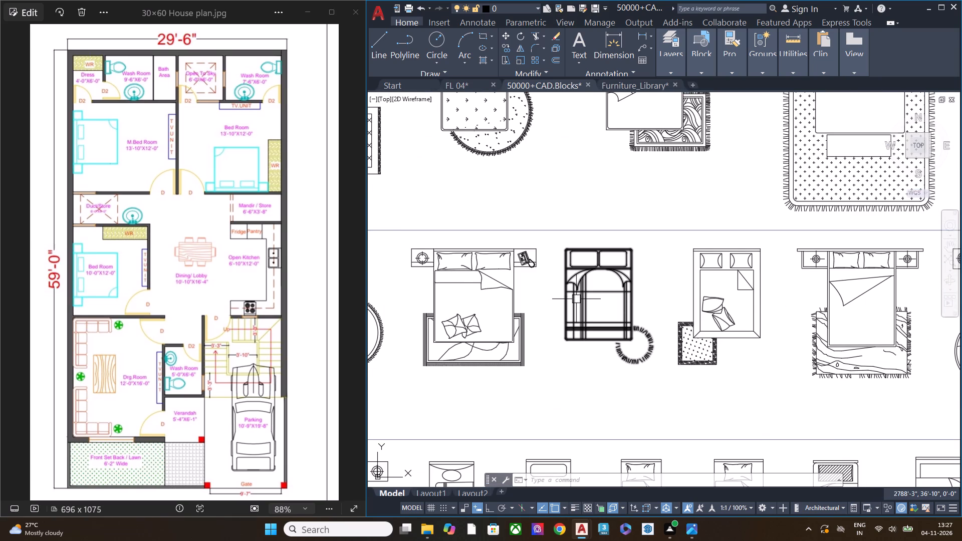
{"action": "scroll", "coordinate": [619, 303], "scroll_direction": "down", "scroll_amount": 2}
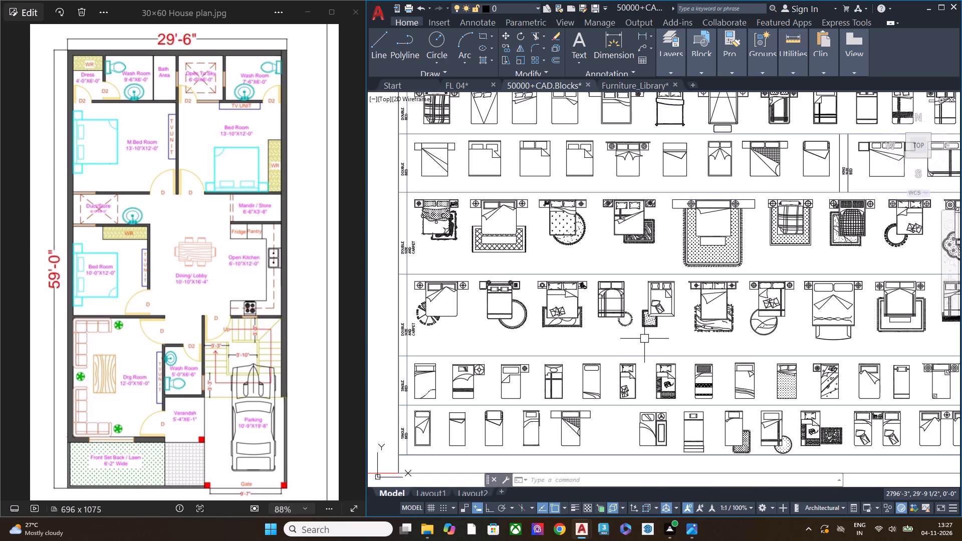
{"action": "middle_click_drag", "start_coordinate": [540, 300], "coordinate": [559, 403]}
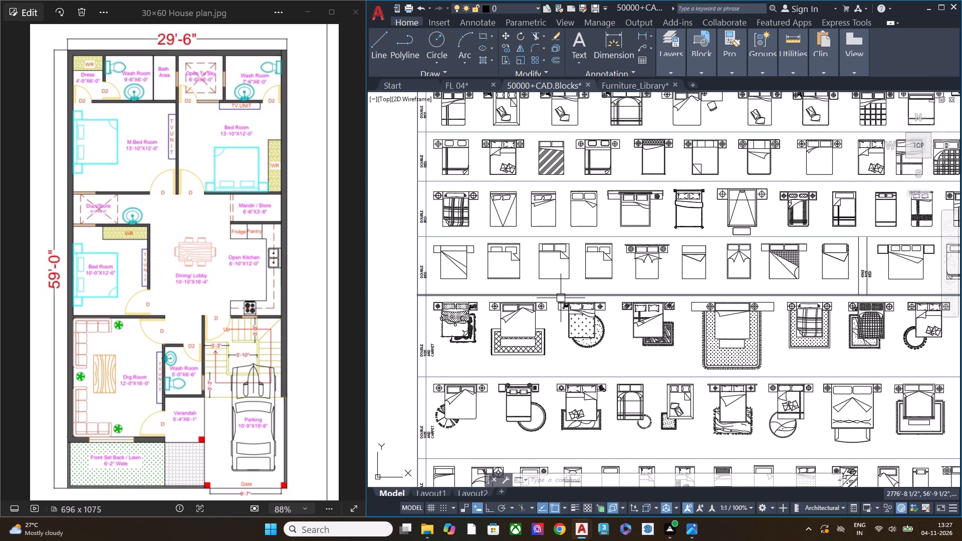
{"action": "middle_click_drag", "start_coordinate": [545, 291], "coordinate": [546, 378]}
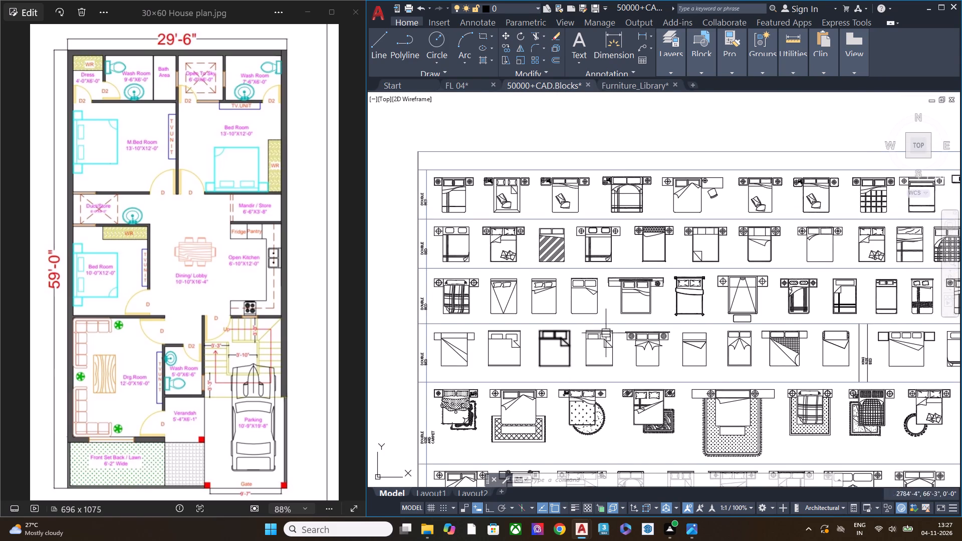
{"action": "middle_click_drag", "start_coordinate": [719, 370], "coordinate": [600, 302]}
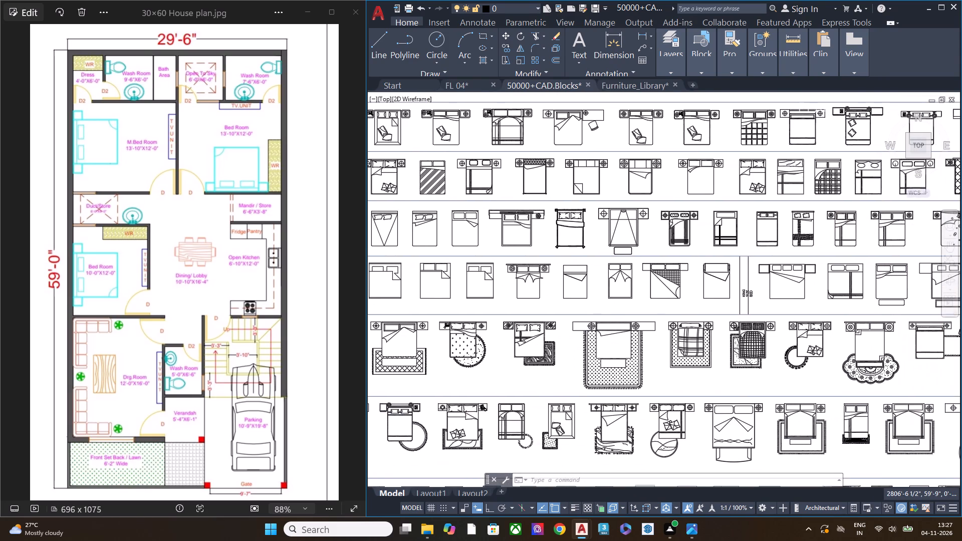
{"action": "middle_click_drag", "start_coordinate": [701, 376], "coordinate": [631, 284]}
{"action": "middle_click_drag", "start_coordinate": [755, 352], "coordinate": [647, 331]}
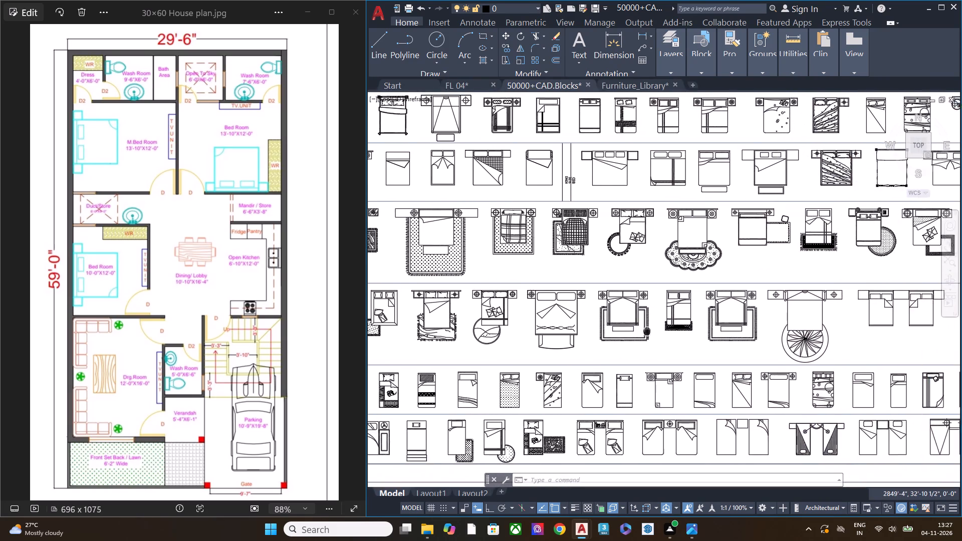
{"action": "middle_click_drag", "start_coordinate": [647, 331], "coordinate": [641, 329]}
{"action": "middle_click_drag", "start_coordinate": [793, 320], "coordinate": [567, 350]}
{"action": "middle_click_drag", "start_coordinate": [664, 316], "coordinate": [664, 344]}
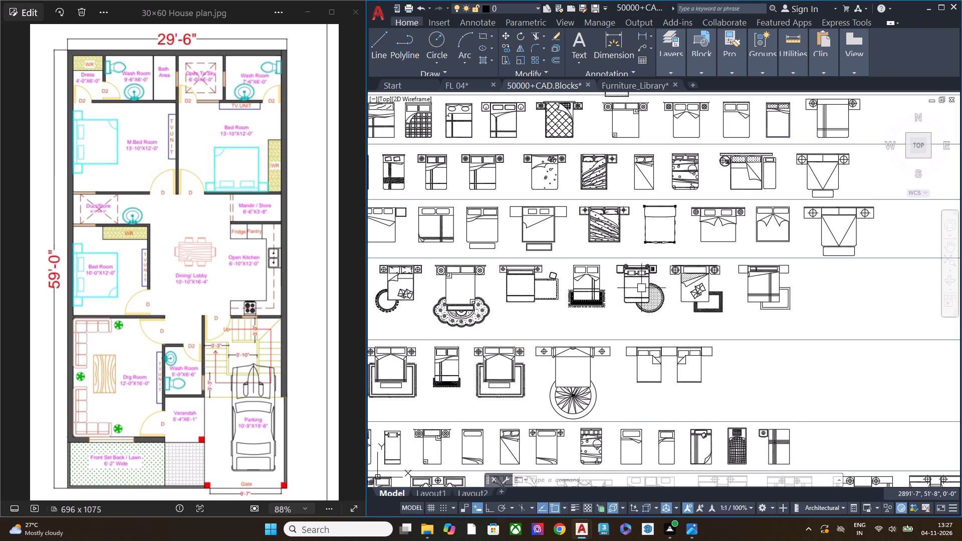
{"action": "scroll", "coordinate": [641, 295], "scroll_direction": "down", "scroll_amount": 1}
{"action": "scroll", "coordinate": [620, 366], "scroll_direction": "up", "scroll_amount": 1}
{"action": "middle_click_drag", "start_coordinate": [587, 374], "coordinate": [768, 295]}
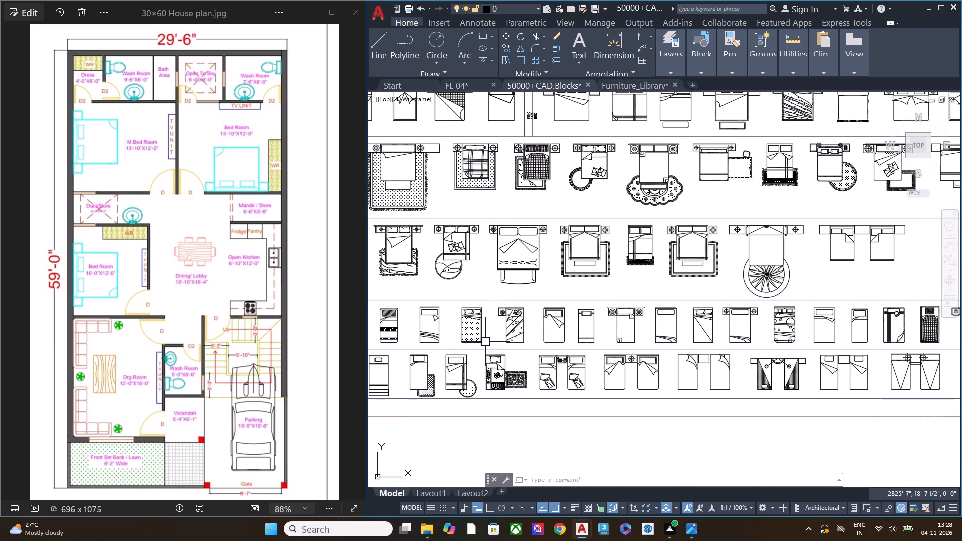
{"action": "middle_click_drag", "start_coordinate": [521, 364], "coordinate": [621, 372]}
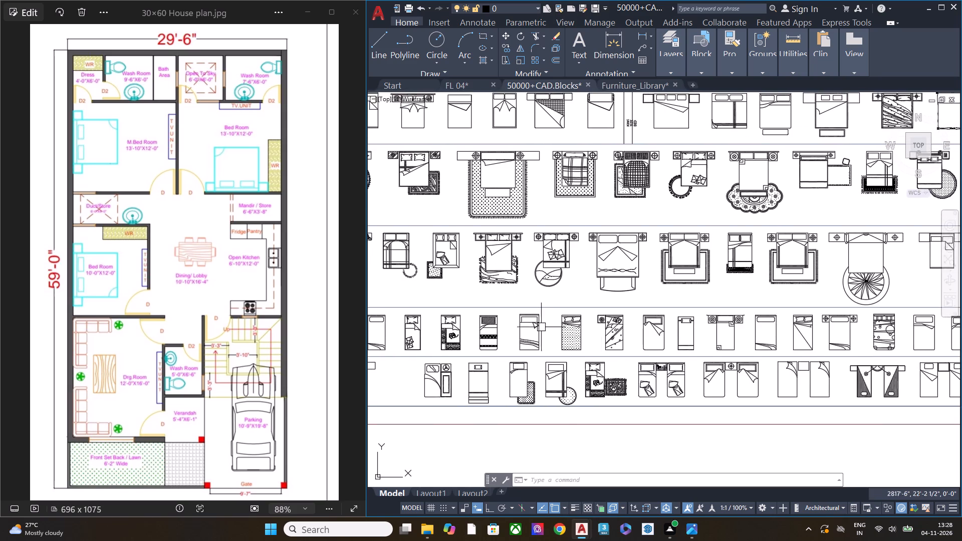
{"action": "middle_click_drag", "start_coordinate": [545, 325], "coordinate": [583, 411]}
{"action": "middle_click_drag", "start_coordinate": [552, 364], "coordinate": [642, 370]}
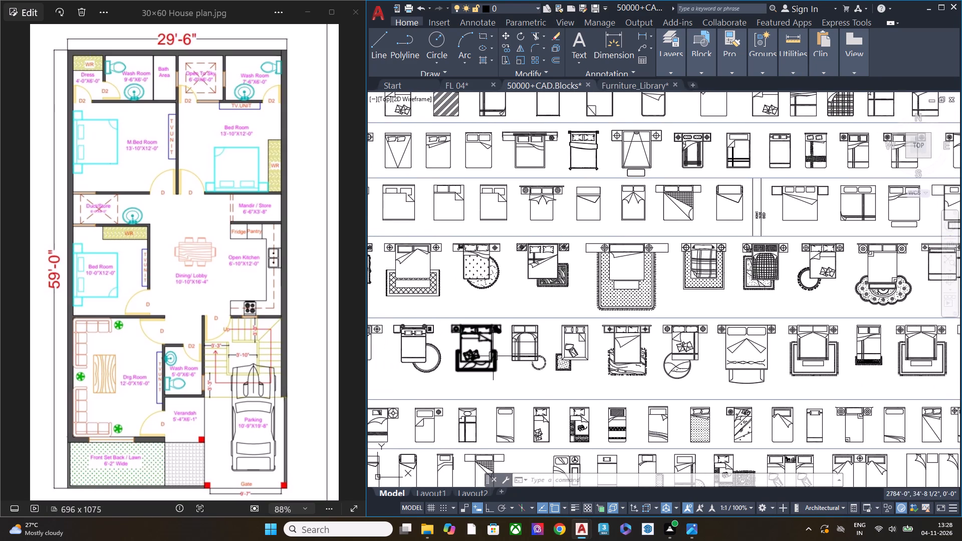
{"action": "scroll", "coordinate": [571, 305], "scroll_direction": "up", "scroll_amount": 1}
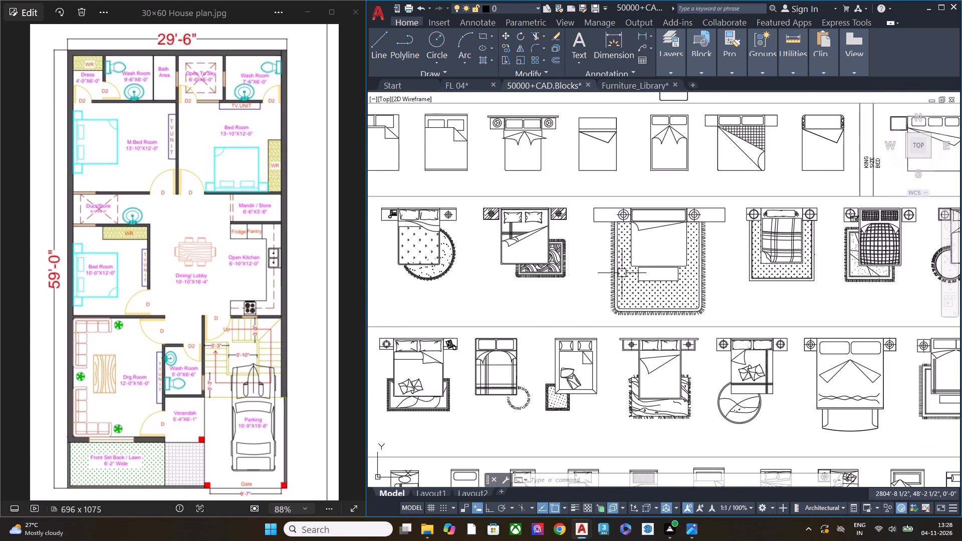
{"action": "scroll", "coordinate": [587, 289], "scroll_direction": "down", "scroll_amount": 1}
{"action": "middle_click_drag", "start_coordinate": [686, 298], "coordinate": [600, 375]}
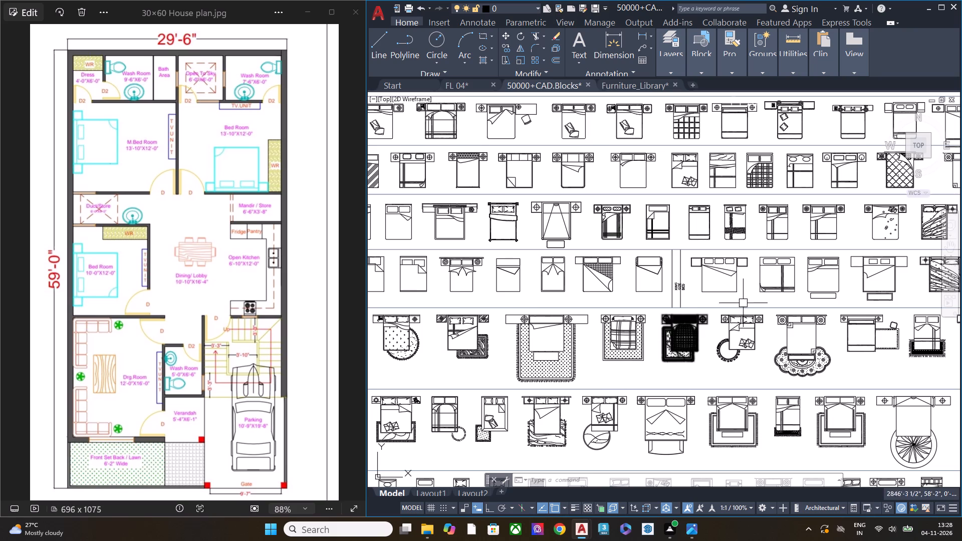
{"action": "middle_click_drag", "start_coordinate": [753, 309], "coordinate": [569, 354]}
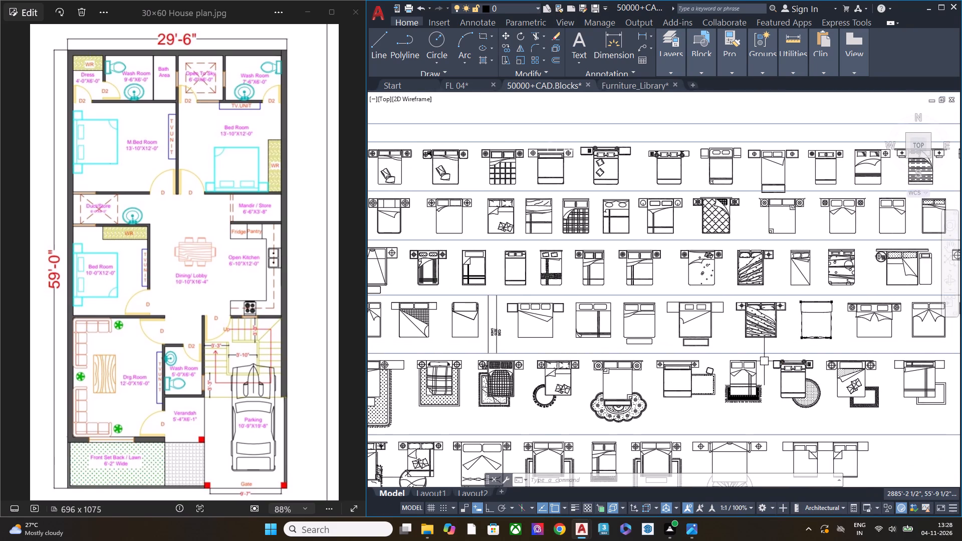
{"action": "scroll", "coordinate": [766, 300], "scroll_direction": "up", "scroll_amount": 3}
{"action": "scroll", "coordinate": [708, 313], "scroll_direction": "down", "scroll_amount": 2}
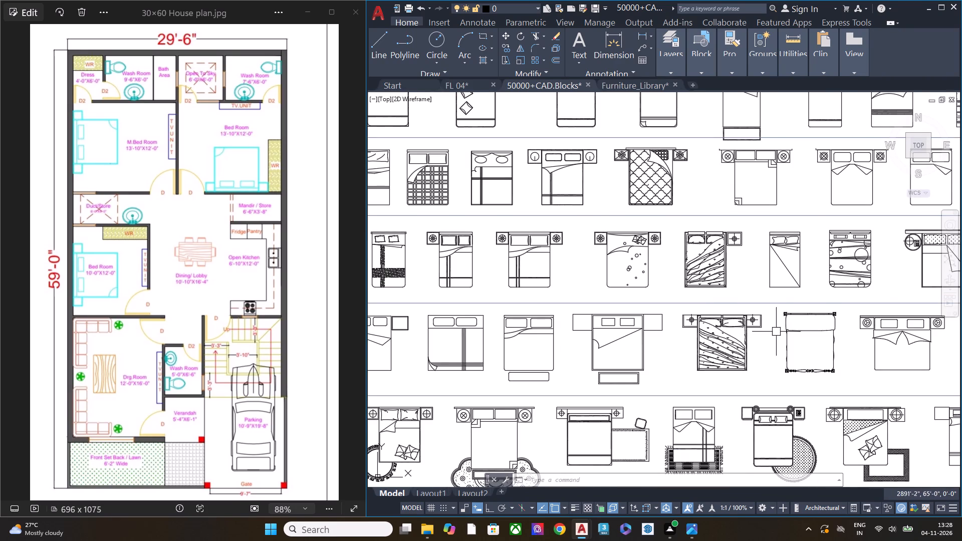
{"action": "scroll", "coordinate": [748, 332], "scroll_direction": "down", "scroll_amount": 1}
{"action": "middle_click_drag", "start_coordinate": [800, 365], "coordinate": [712, 369]}
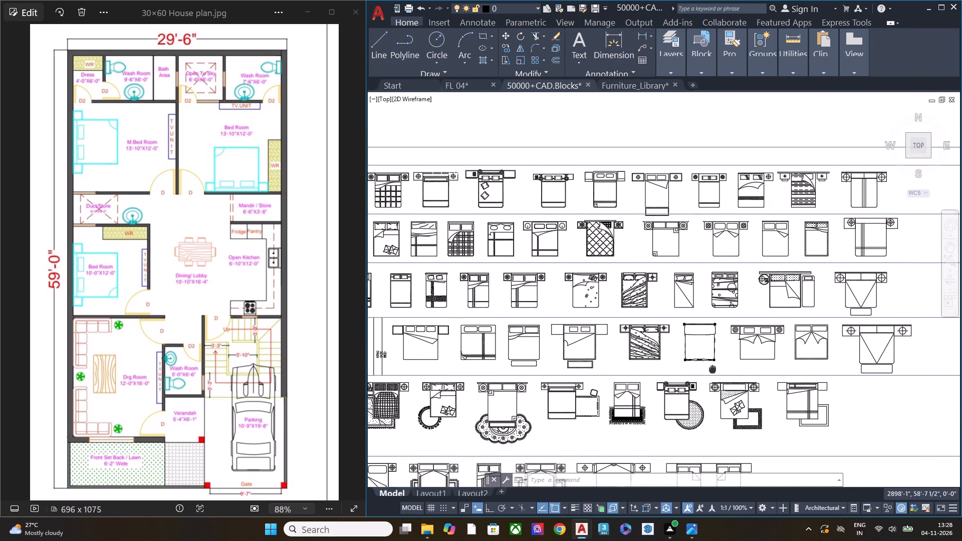
{"action": "middle_click_drag", "start_coordinate": [712, 369], "coordinate": [691, 370]}
{"action": "scroll", "coordinate": [833, 284], "scroll_direction": "up", "scroll_amount": 1}
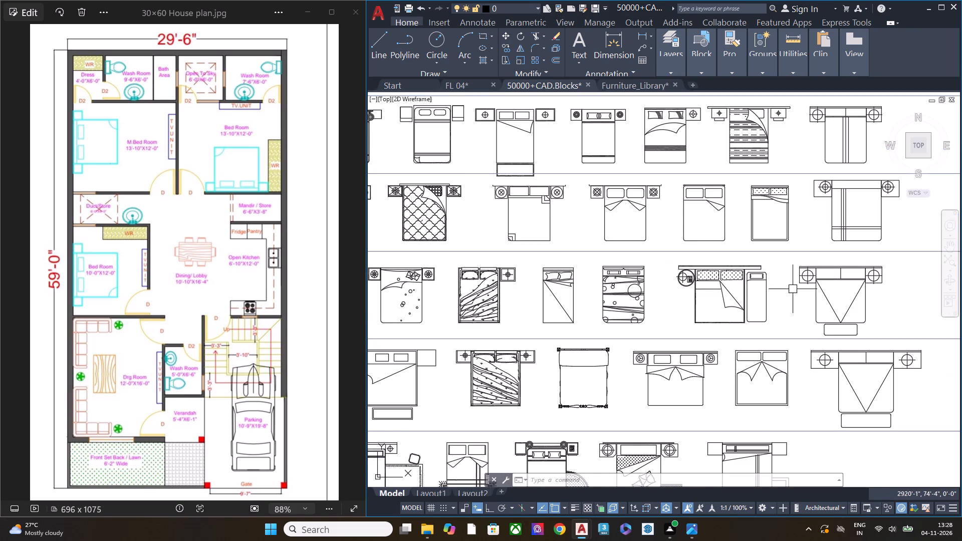
{"action": "scroll", "coordinate": [761, 303], "scroll_direction": "down", "scroll_amount": 1}
{"action": "middle_click_drag", "start_coordinate": [560, 383], "coordinate": [733, 340]}
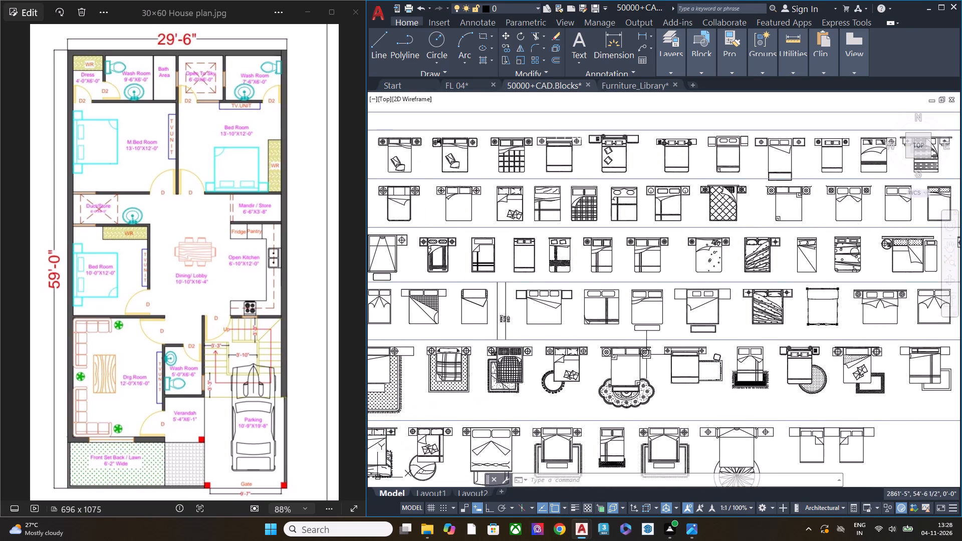
{"action": "middle_click_drag", "start_coordinate": [592, 370], "coordinate": [641, 391]}
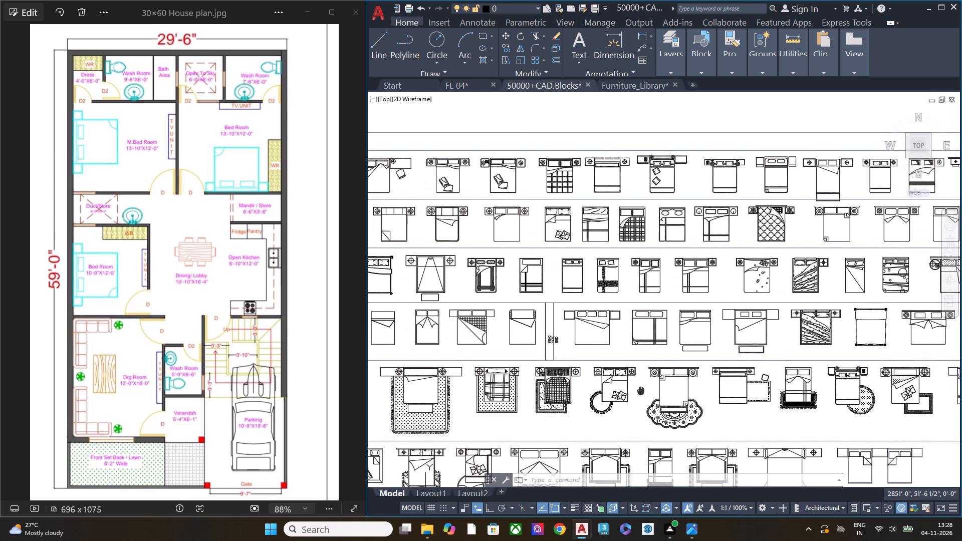
{"action": "middle_click_drag", "start_coordinate": [641, 391], "coordinate": [834, 375]}
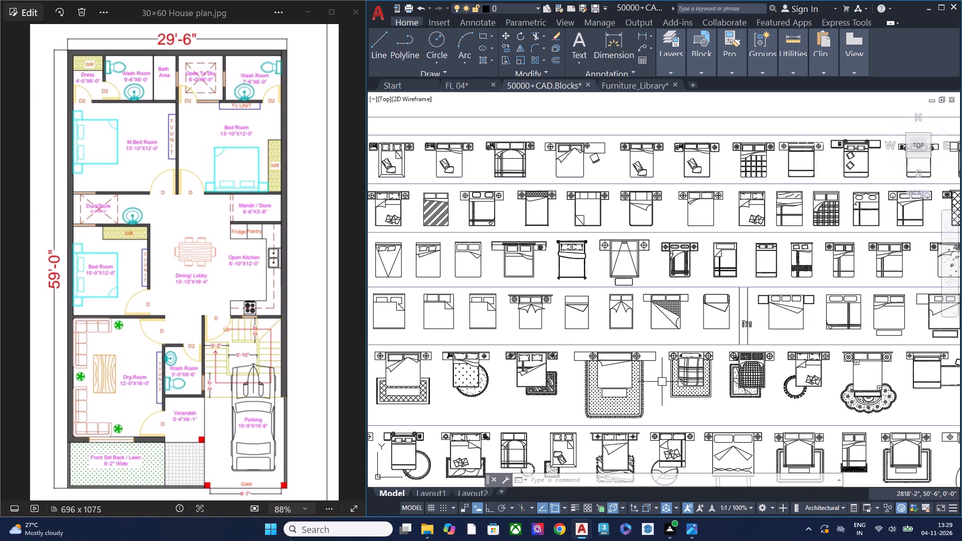
{"action": "middle_click_drag", "start_coordinate": [817, 345], "coordinate": [596, 380]}
{"action": "middle_click_drag", "start_coordinate": [762, 341], "coordinate": [640, 347]}
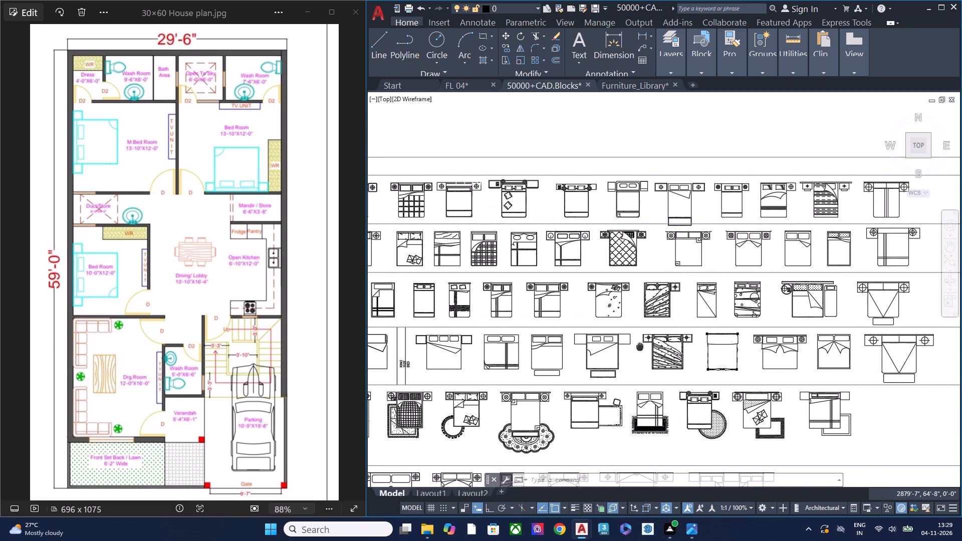
Copy the four-post bed with the plain cover from the 50000+CAD.Blocks drawing and paste it beside the plan's outer wall in FL 04.
{"action": "middle_click_drag", "start_coordinate": [640, 347], "coordinate": [625, 347]}
{"action": "scroll", "coordinate": [712, 308], "scroll_direction": "up", "scroll_amount": 3}
{"action": "scroll", "coordinate": [712, 307], "scroll_direction": "down", "scroll_amount": 1}
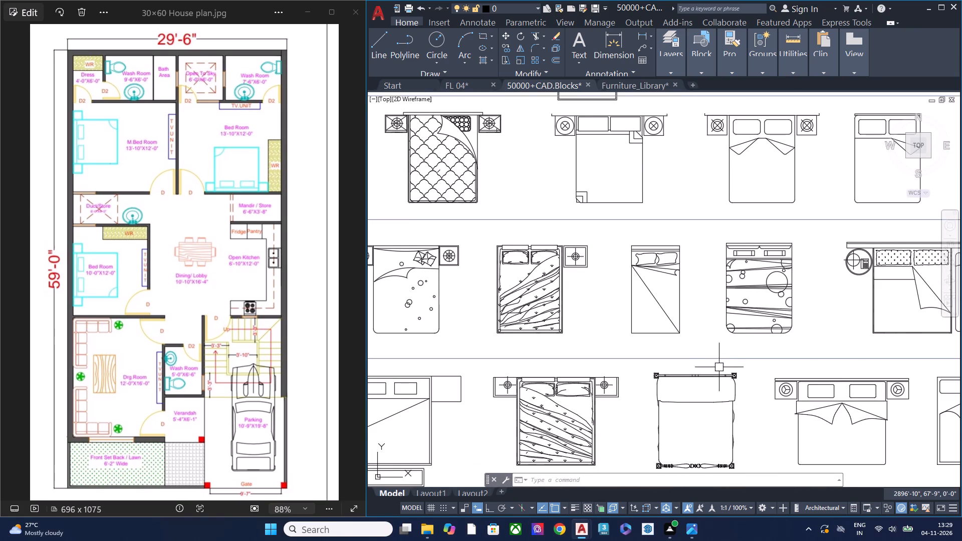
{"action": "middle_click_drag", "start_coordinate": [719, 367], "coordinate": [729, 301]}
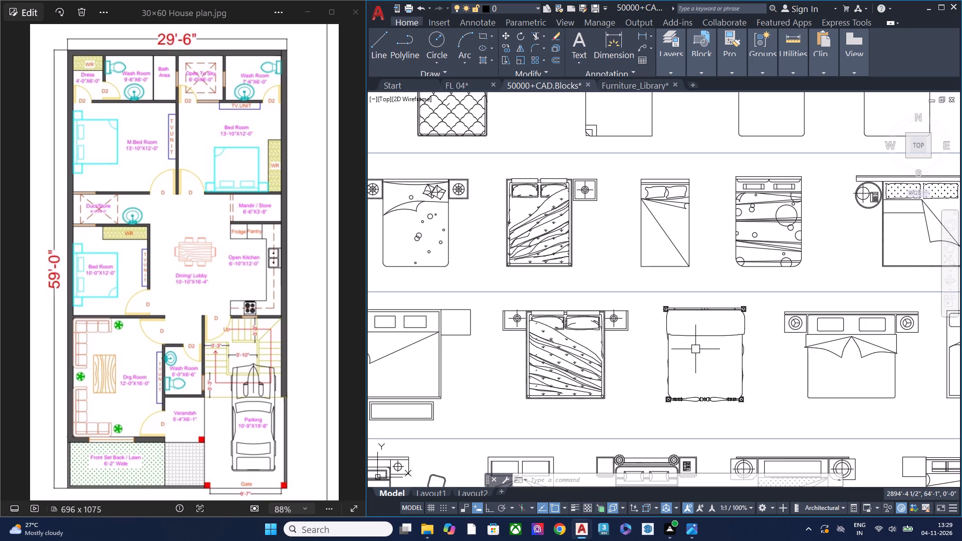
{"action": "left_click", "coordinate": [765, 415]}
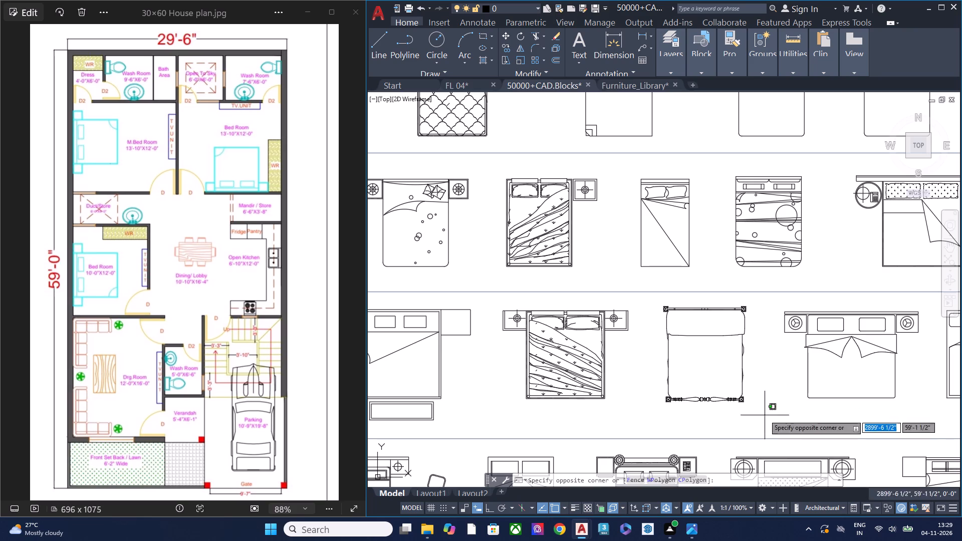
{"action": "left_click", "coordinate": [677, 326]}
{"action": "key", "text": "ctrl+c"}
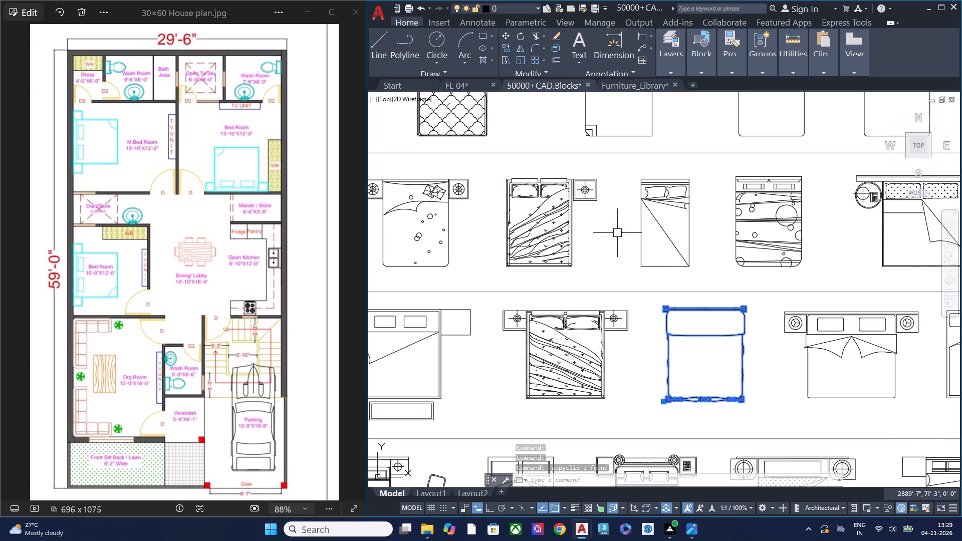
{"action": "left_click", "coordinate": [468, 86]}
{"action": "key", "text": "ctrl+v"}
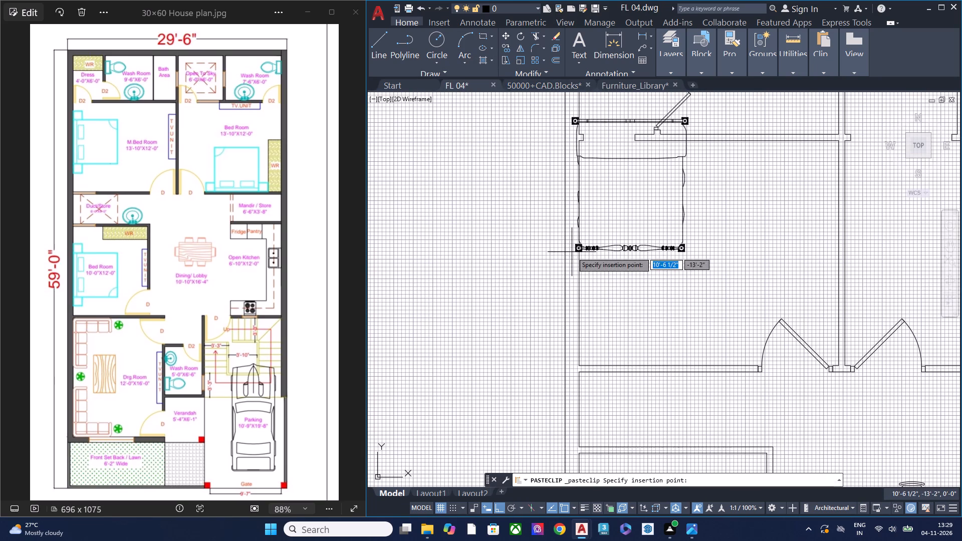
{"action": "scroll", "coordinate": [594, 283], "scroll_direction": "down", "scroll_amount": 2}
{"action": "left_click", "coordinate": [485, 310]}
Rotate the pasted bed about its headboard corner nearest the floor plan.
{"action": "left_click_drag", "start_coordinate": [541, 341], "coordinate": [541, 334]}
{"action": "left_click", "coordinate": [492, 200]}
{"action": "key", "text": "r"}
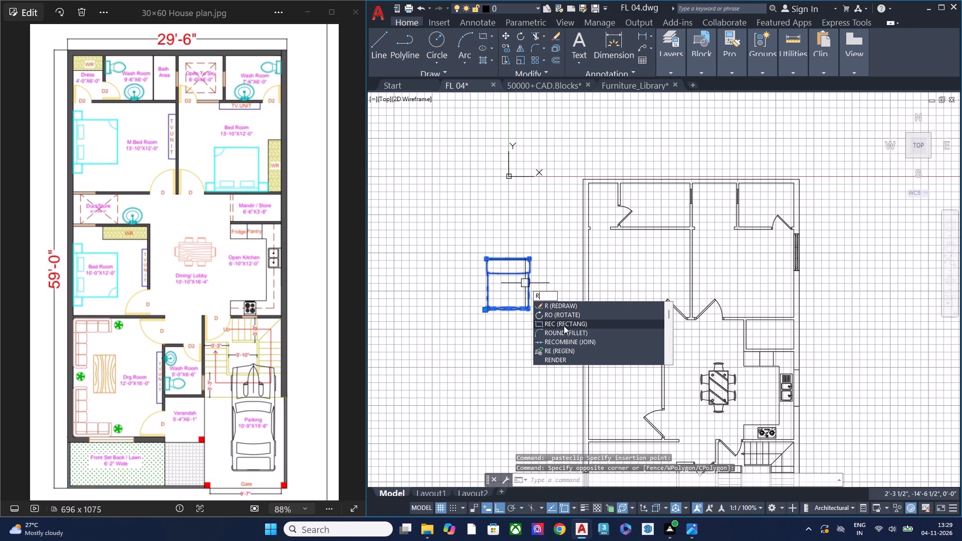
{"action": "scroll", "coordinate": [566, 324], "scroll_direction": "up", "scroll_amount": 1}
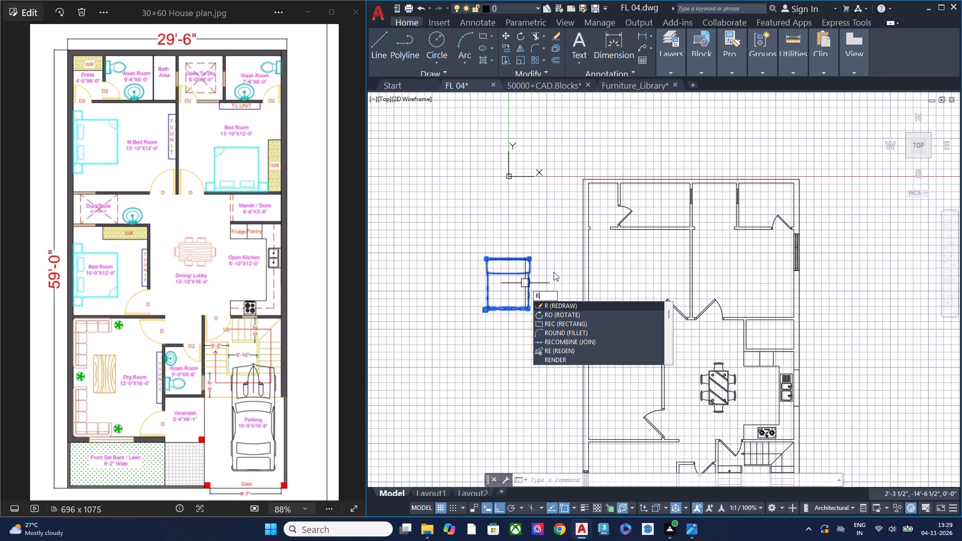
{"action": "left_click", "coordinate": [572, 316]}
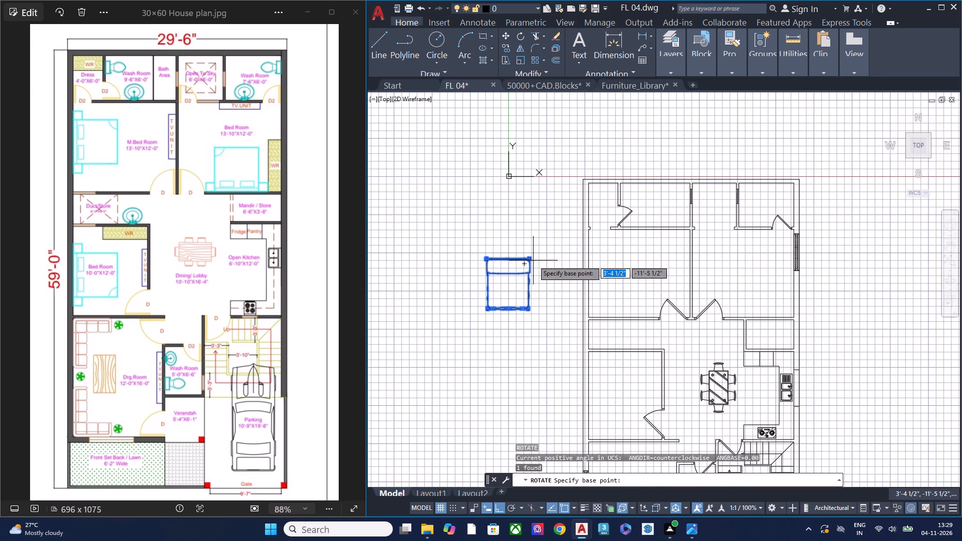
{"action": "left_click", "coordinate": [533, 260]}
{"action": "left_click", "coordinate": [528, 219]}
{"action": "key", "text": "Escape"}
Examine the remaining rows of plan-view bed blocks in the 50000+CAD.Blocks drawing for other bed options.
{"action": "left_click", "coordinate": [574, 81]}
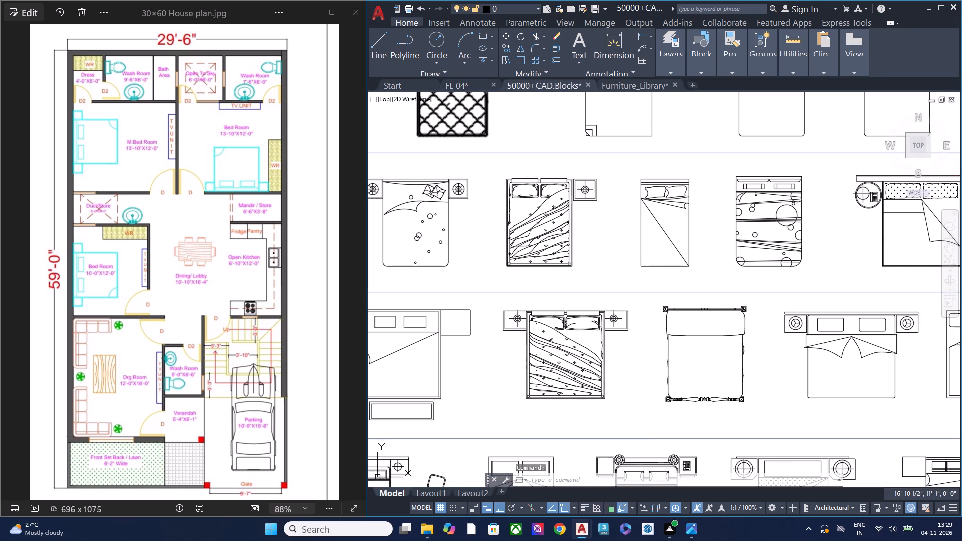
{"action": "scroll", "coordinate": [747, 261], "scroll_direction": "down", "scroll_amount": 2}
{"action": "middle_click_drag", "start_coordinate": [728, 320], "coordinate": [711, 308]}
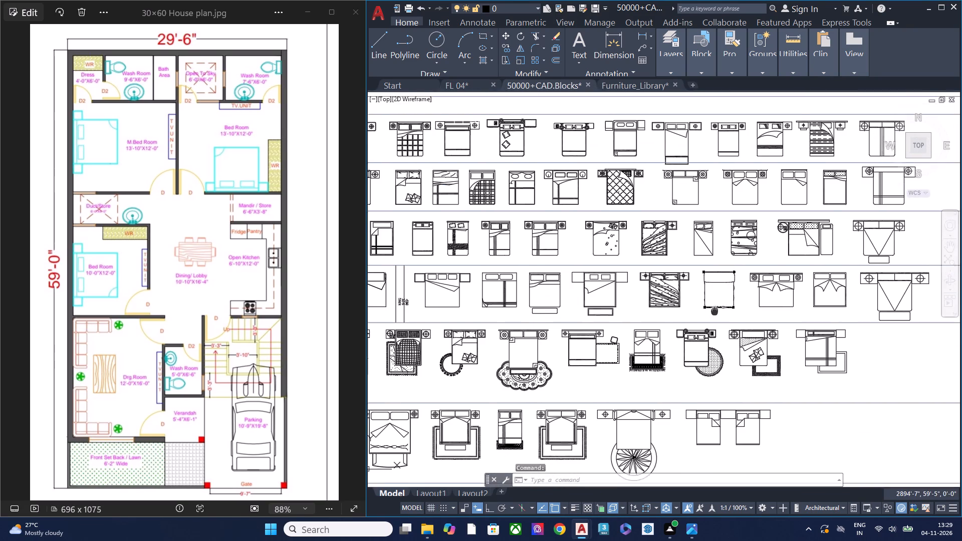
{"action": "middle_click_drag", "start_coordinate": [711, 308], "coordinate": [696, 262]}
{"action": "scroll", "coordinate": [684, 275], "scroll_direction": "down", "scroll_amount": 1}
{"action": "middle_click_drag", "start_coordinate": [619, 301], "coordinate": [837, 287]}
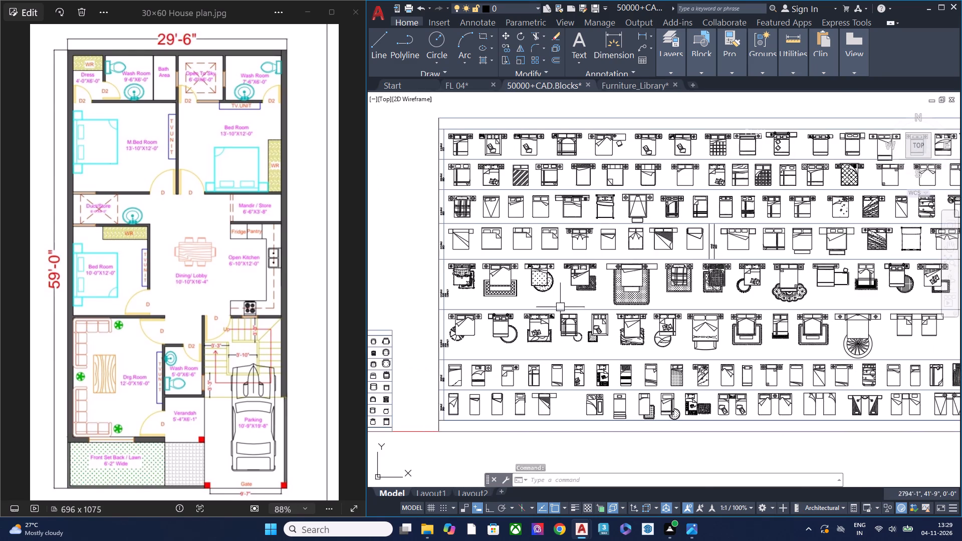
{"action": "scroll", "coordinate": [459, 267], "scroll_direction": "up", "scroll_amount": 3}
{"action": "middle_click_drag", "start_coordinate": [437, 252], "coordinate": [610, 250]}
{"action": "scroll", "coordinate": [641, 254], "scroll_direction": "down", "scroll_amount": 1}
{"action": "scroll", "coordinate": [641, 254], "scroll_direction": "up", "scroll_amount": 1}
{"action": "scroll", "coordinate": [606, 261], "scroll_direction": "down", "scroll_amount": 3}
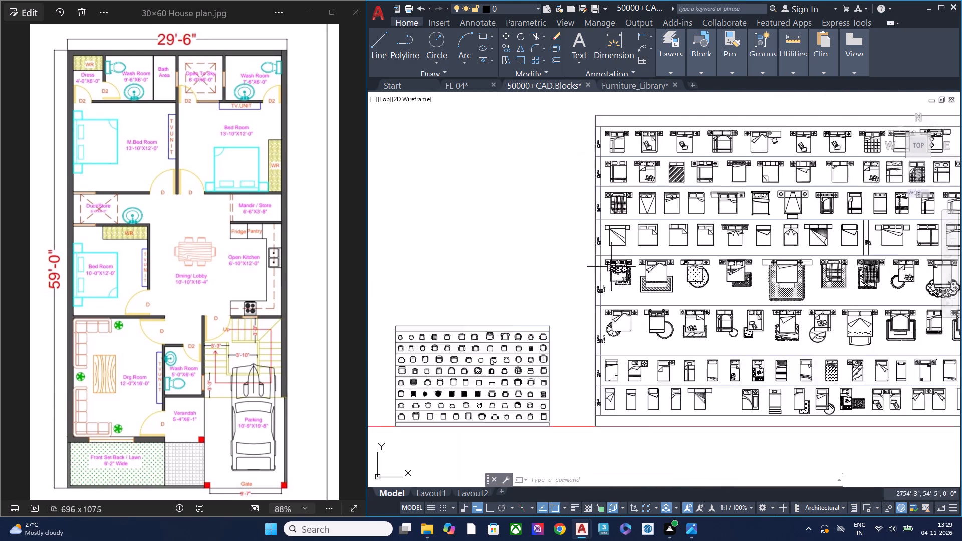
Examine the side-elevation bed blocks in the 50000+CAD.Blocks drawing.
{"action": "scroll", "coordinate": [612, 267], "scroll_direction": "down", "scroll_amount": 2}
{"action": "middle_click_drag", "start_coordinate": [504, 333], "coordinate": [375, 341]}
{"action": "middle_click_drag", "start_coordinate": [718, 341], "coordinate": [305, 320]}
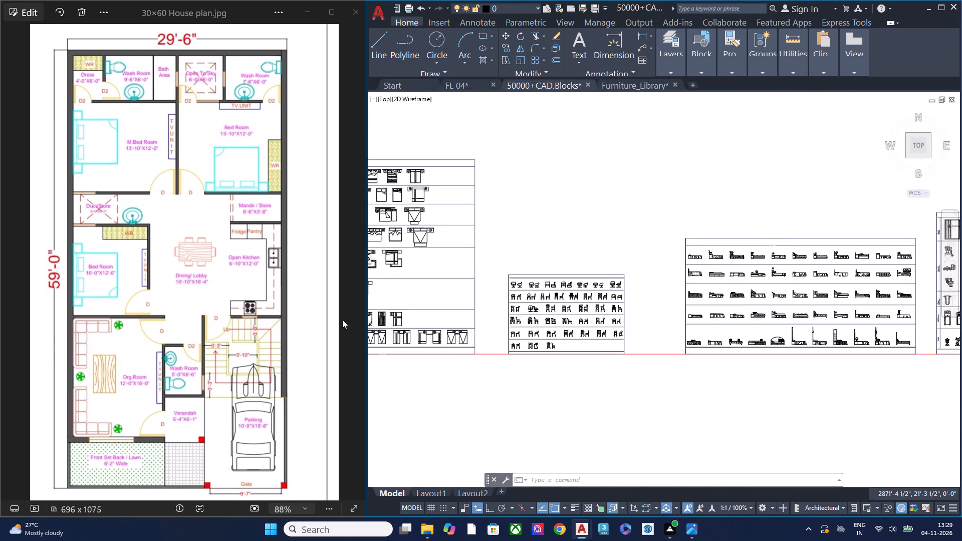
{"action": "middle_click_drag", "start_coordinate": [736, 332], "coordinate": [366, 335]}
{"action": "middle_click_drag", "start_coordinate": [405, 329], "coordinate": [587, 320]}
{"action": "scroll", "coordinate": [585, 319], "scroll_direction": "up", "scroll_amount": 2}
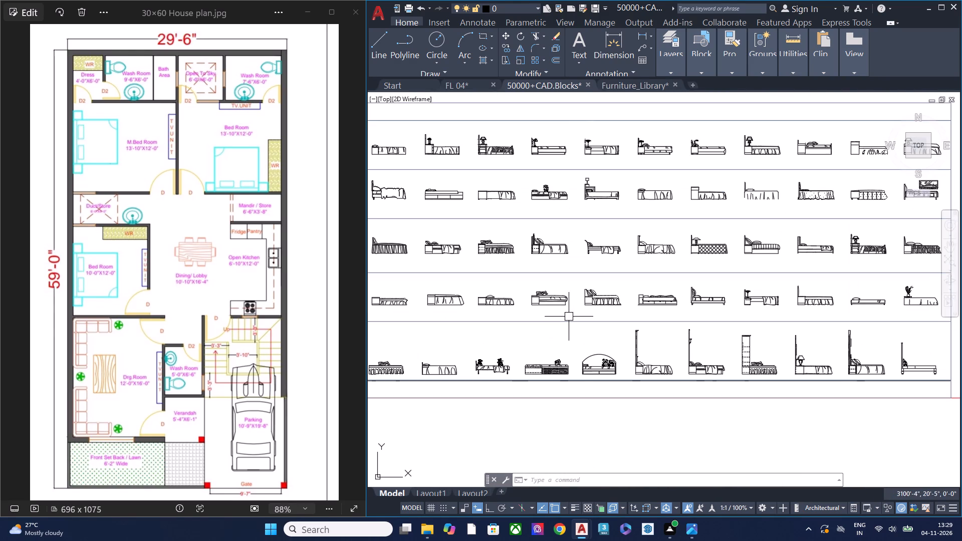
{"action": "scroll", "coordinate": [717, 355], "scroll_direction": "up", "scroll_amount": 1}
{"action": "scroll", "coordinate": [718, 355], "scroll_direction": "down", "scroll_amount": 2}
{"action": "scroll", "coordinate": [718, 355], "scroll_direction": "up", "scroll_amount": 2}
{"action": "scroll", "coordinate": [670, 398], "scroll_direction": "up", "scroll_amount": 2}
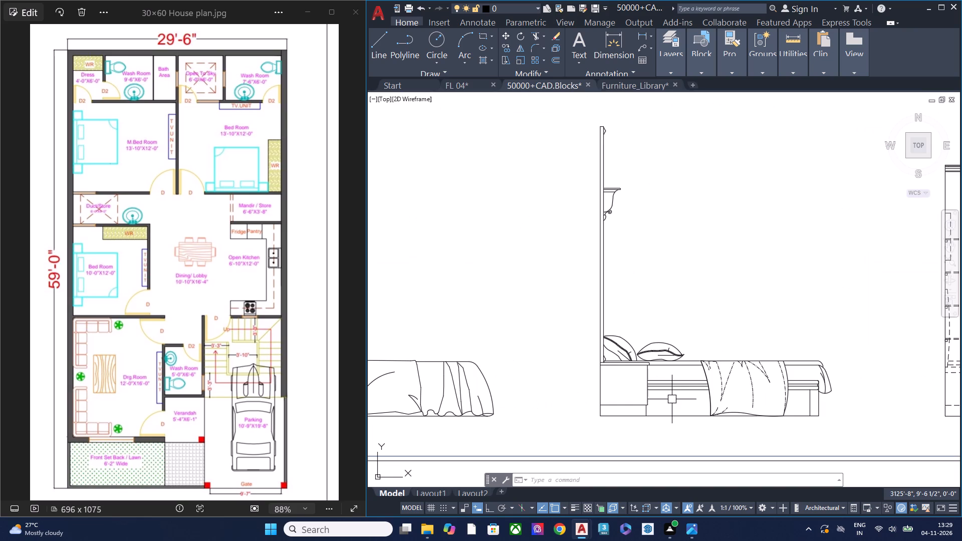
{"action": "scroll", "coordinate": [672, 323], "scroll_direction": "down", "scroll_amount": 2}
{"action": "scroll", "coordinate": [672, 323], "scroll_direction": "up", "scroll_amount": 1}
{"action": "scroll", "coordinate": [672, 323], "scroll_direction": "down", "scroll_amount": 3}
{"action": "middle_click_drag", "start_coordinate": [665, 284], "coordinate": [694, 397]}
{"action": "scroll", "coordinate": [710, 235], "scroll_direction": "up", "scroll_amount": 3}
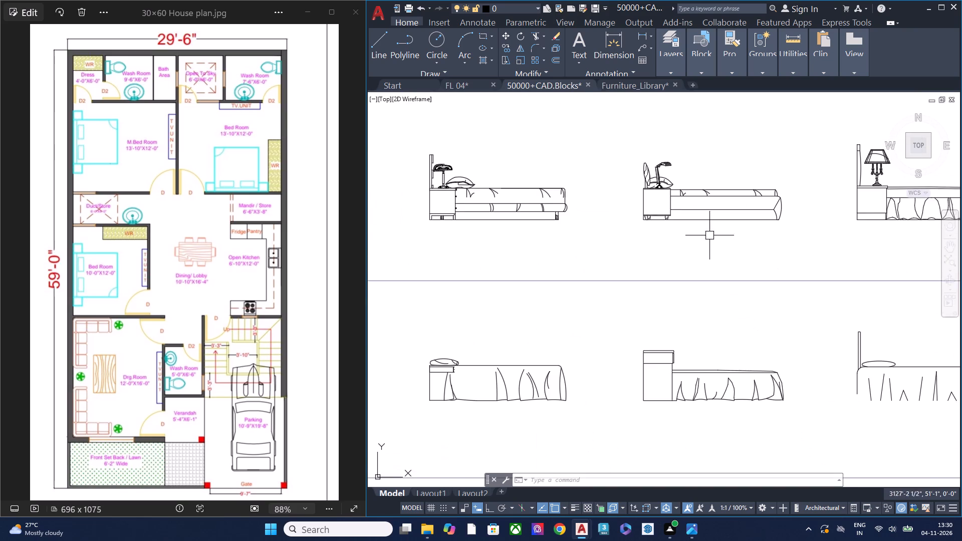
{"action": "scroll", "coordinate": [700, 237], "scroll_direction": "down", "scroll_amount": 2}
{"action": "middle_click_drag", "start_coordinate": [526, 272], "coordinate": [675, 217]}
{"action": "middle_click_drag", "start_coordinate": [535, 297], "coordinate": [618, 292]}
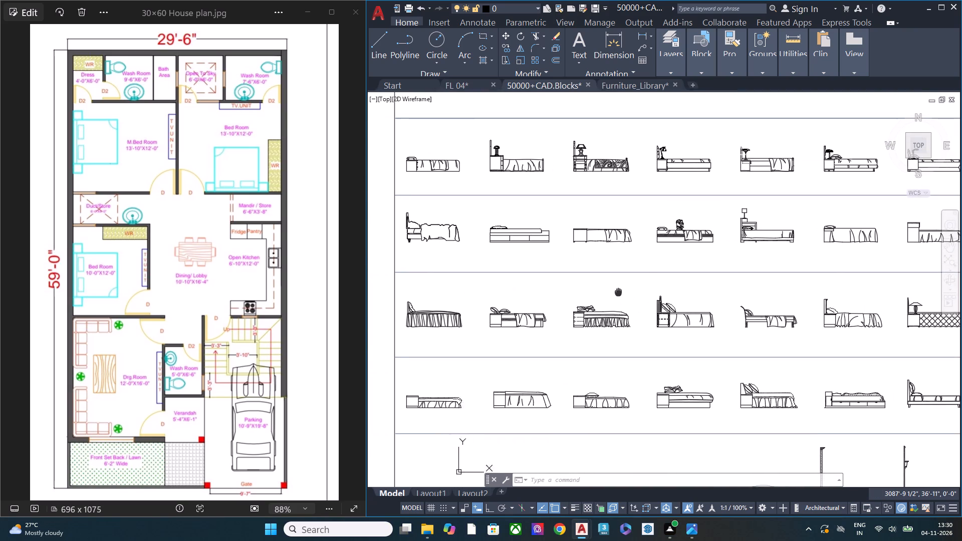
{"action": "middle_click_drag", "start_coordinate": [618, 292], "coordinate": [621, 292]}
{"action": "middle_click_drag", "start_coordinate": [627, 346], "coordinate": [579, 291]}
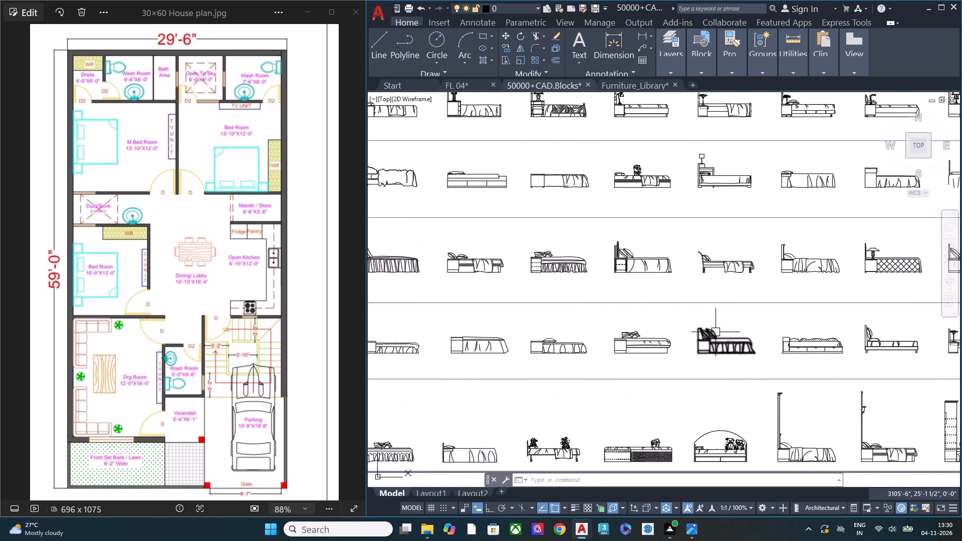
{"action": "middle_click_drag", "start_coordinate": [706, 327], "coordinate": [557, 314]}
{"action": "middle_click_drag", "start_coordinate": [759, 308], "coordinate": [585, 311]}
{"action": "middle_click_drag", "start_coordinate": [777, 322], "coordinate": [667, 322]}
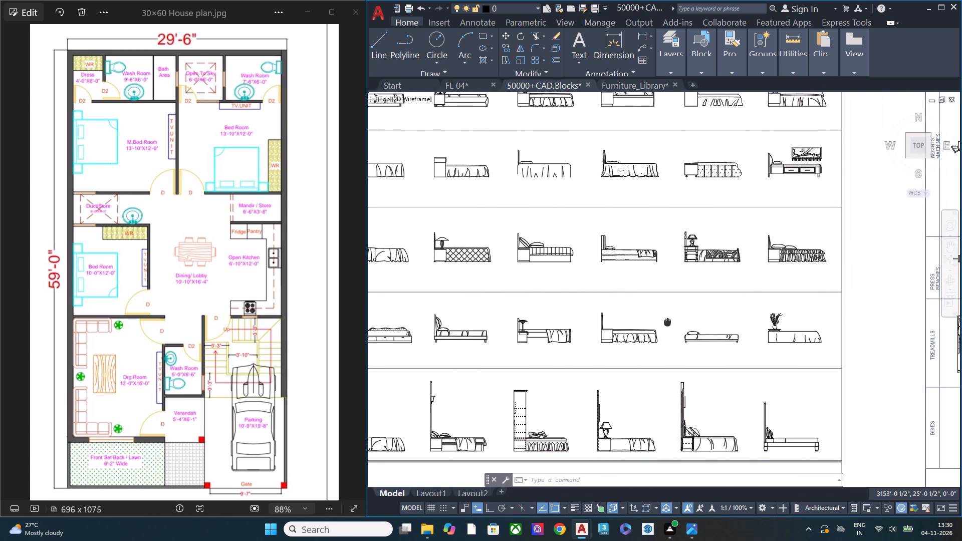
{"action": "middle_click_drag", "start_coordinate": [667, 322], "coordinate": [660, 322]}
{"action": "middle_click_drag", "start_coordinate": [673, 363], "coordinate": [694, 322]}
{"action": "scroll", "coordinate": [815, 309], "scroll_direction": "up", "scroll_amount": 2}
{"action": "scroll", "coordinate": [820, 305], "scroll_direction": "down", "scroll_amount": 1}
{"action": "scroll", "coordinate": [824, 305], "scroll_direction": "up", "scroll_amount": 1}
{"action": "scroll", "coordinate": [805, 313], "scroll_direction": "down", "scroll_amount": 2}
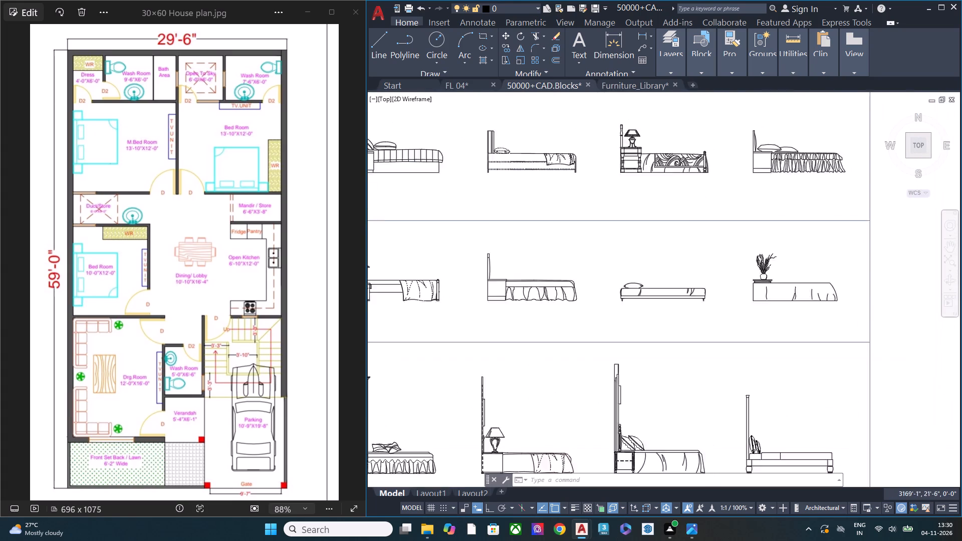
{"action": "middle_click_drag", "start_coordinate": [719, 338], "coordinate": [782, 298]}
{"action": "middle_click_drag", "start_coordinate": [640, 363], "coordinate": [744, 370]}
{"action": "middle_click_drag", "start_coordinate": [573, 365], "coordinate": [754, 355]}
{"action": "scroll", "coordinate": [591, 330], "scroll_direction": "down", "scroll_amount": 1}
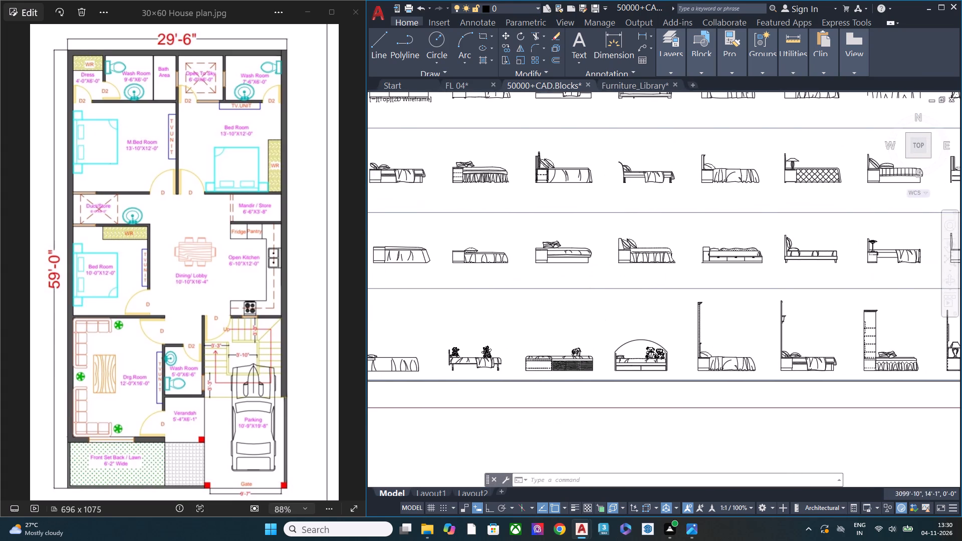
{"action": "middle_click_drag", "start_coordinate": [567, 313], "coordinate": [576, 345]}
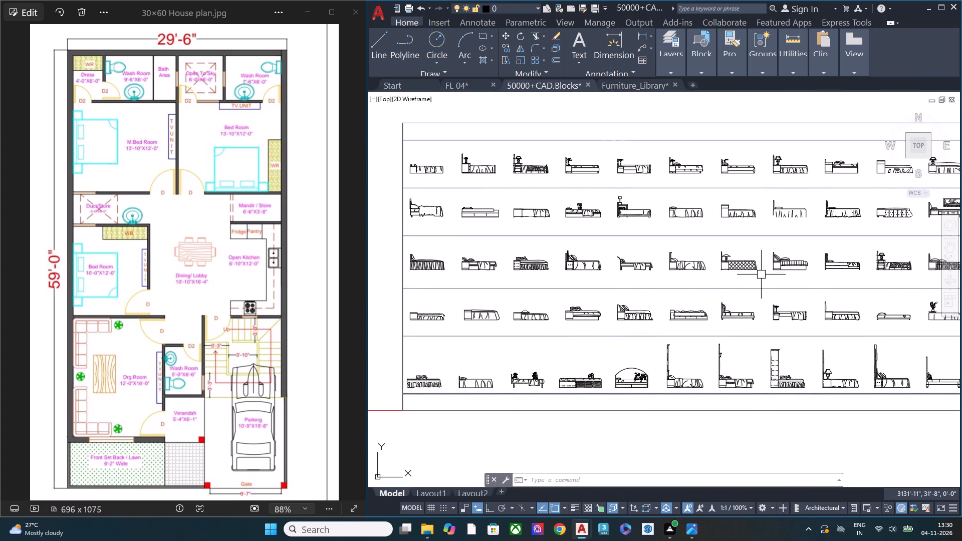
Examine the block sheets beyond the bed elevations, including the gym equipment, gates and railings.
{"action": "middle_click_drag", "start_coordinate": [759, 280], "coordinate": [469, 327]}
{"action": "scroll", "coordinate": [555, 292], "scroll_direction": "down", "scroll_amount": 1}
{"action": "middle_click_drag", "start_coordinate": [682, 321], "coordinate": [473, 308]}
{"action": "middle_click_drag", "start_coordinate": [733, 308], "coordinate": [489, 310]}
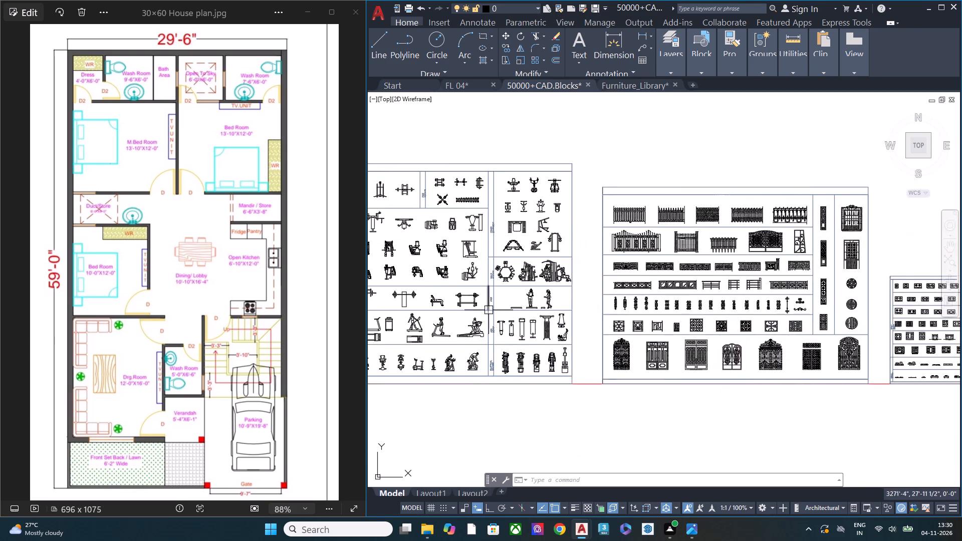
{"action": "middle_click_drag", "start_coordinate": [675, 316], "coordinate": [504, 312]}
{"action": "middle_click_drag", "start_coordinate": [798, 328], "coordinate": [627, 328]}
{"action": "middle_click_drag", "start_coordinate": [845, 390], "coordinate": [760, 387]}
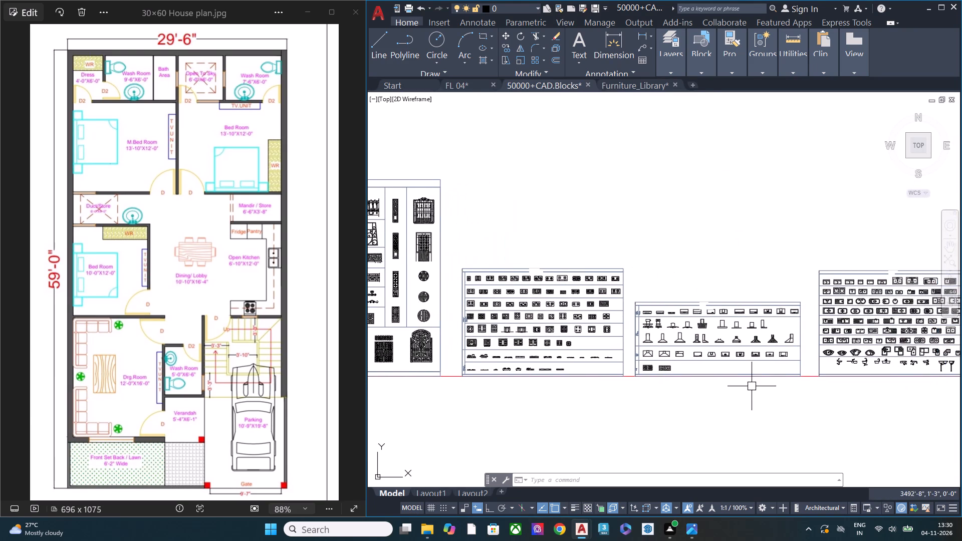
Switch to Google Chrome and start a Google search.
{"action": "left_click", "coordinate": [563, 534]}
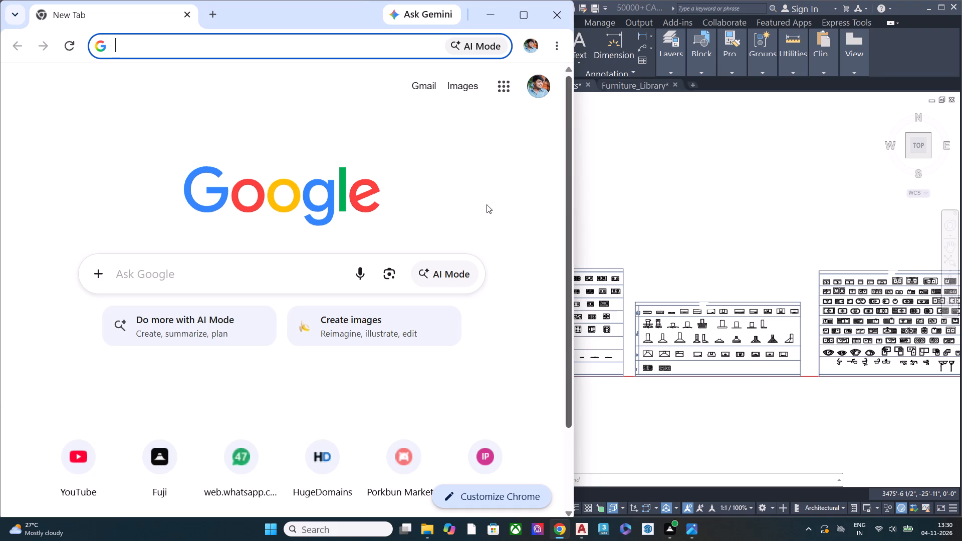
{"action": "left_click", "coordinate": [324, 278]}
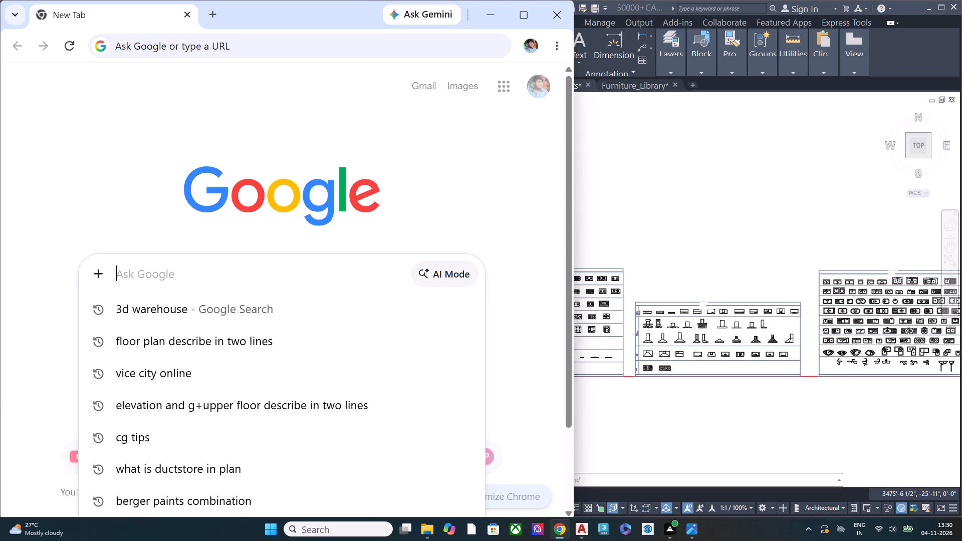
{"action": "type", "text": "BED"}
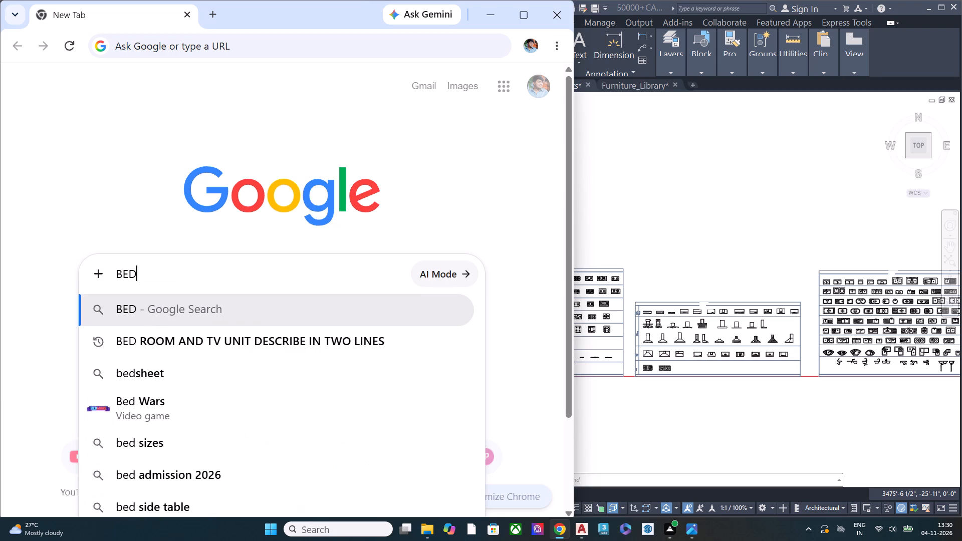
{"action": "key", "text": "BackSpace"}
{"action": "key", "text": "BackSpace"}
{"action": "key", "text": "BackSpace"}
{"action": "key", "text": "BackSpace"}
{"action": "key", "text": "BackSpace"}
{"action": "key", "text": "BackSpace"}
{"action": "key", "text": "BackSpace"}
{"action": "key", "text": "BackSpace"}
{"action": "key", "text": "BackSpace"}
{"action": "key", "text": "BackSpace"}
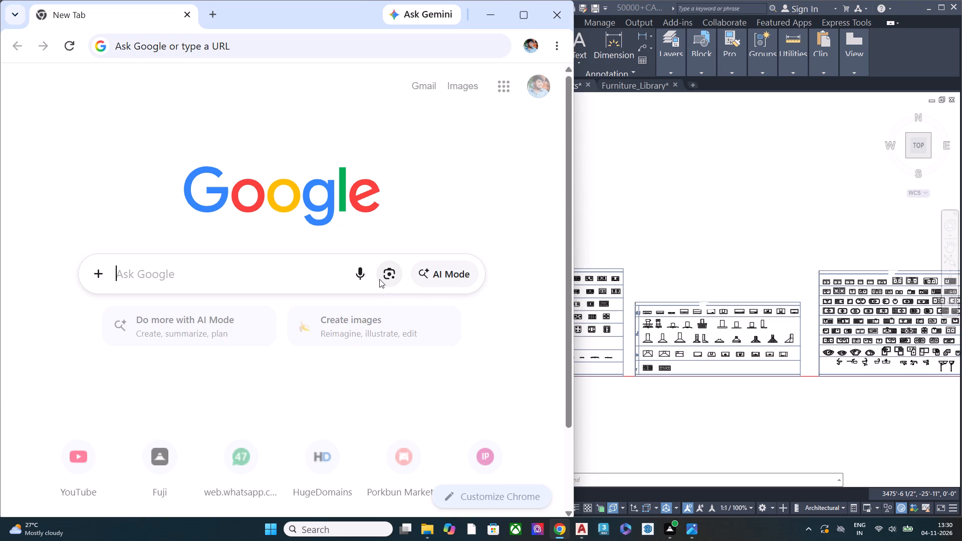
Search Google for "CAD BLOCK BED".
{"action": "type", "text": "CAD BLO"}
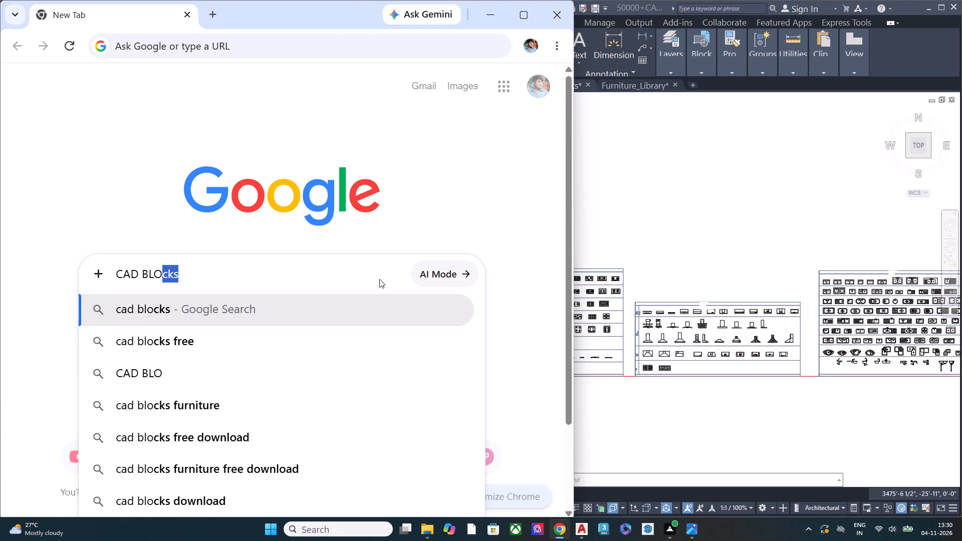
{"action": "key", "text": "c"}
{"action": "type", "text": "K"}
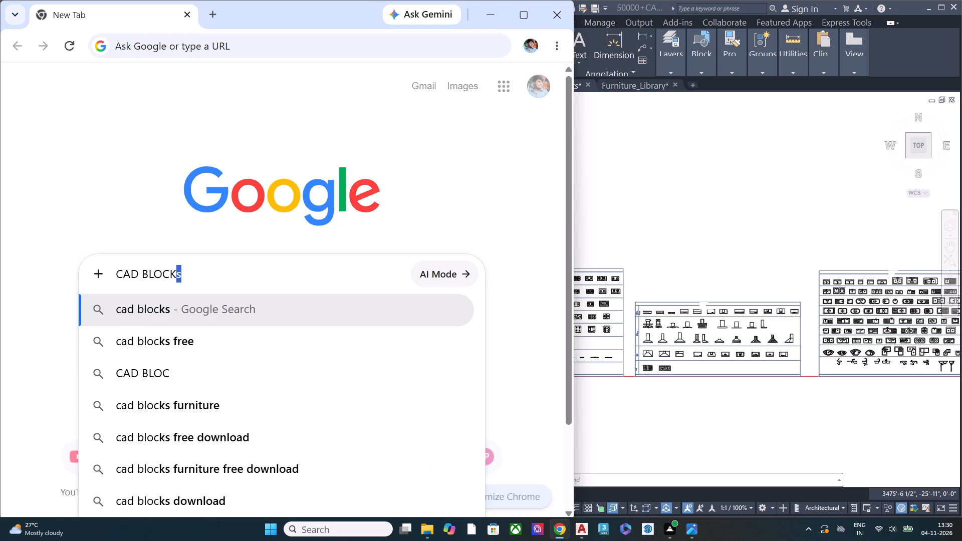
{"action": "key", "text": "space"}
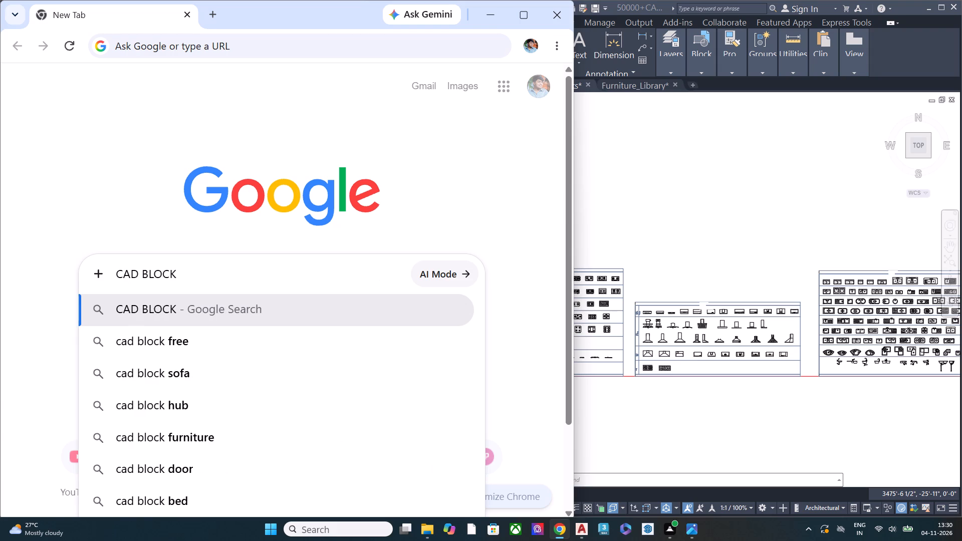
{"action": "type", "text": "BED"}
{"action": "key", "text": "space"}
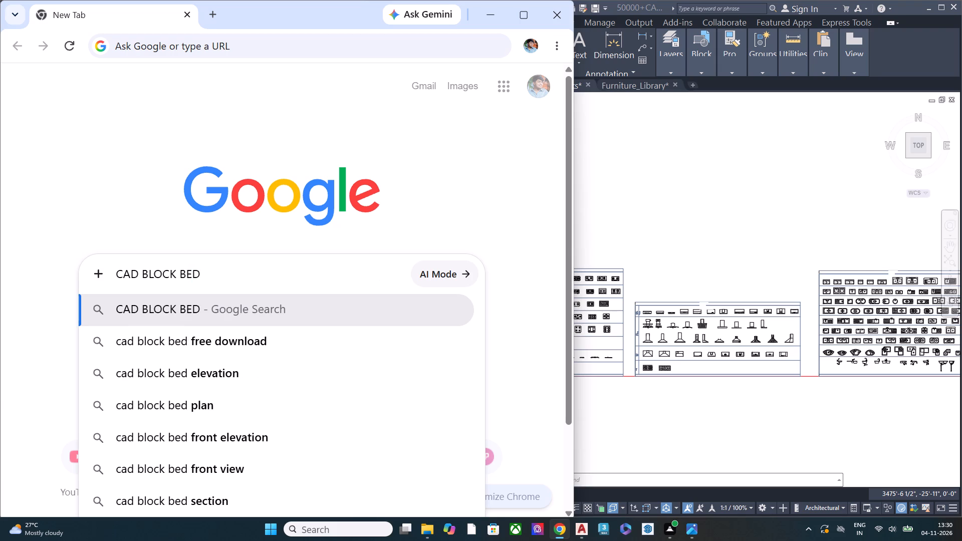
{"action": "key", "text": "Return"}
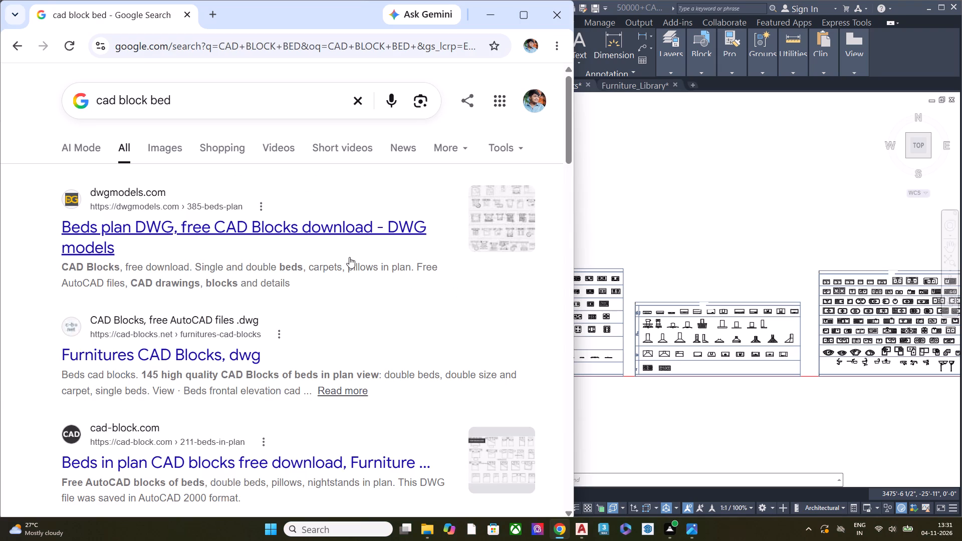
Open the dwgmodels.com Beds plan result and examine its bed drawings, including the Beds frontal elevation set.
{"action": "left_click", "coordinate": [351, 232]}
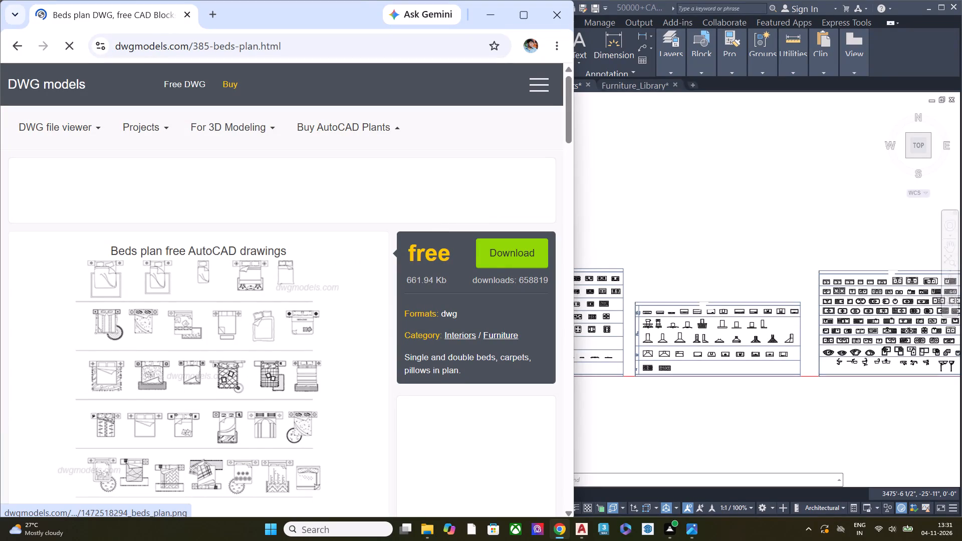
{"action": "scroll", "coordinate": [214, 339], "scroll_direction": "down", "scroll_amount": 3}
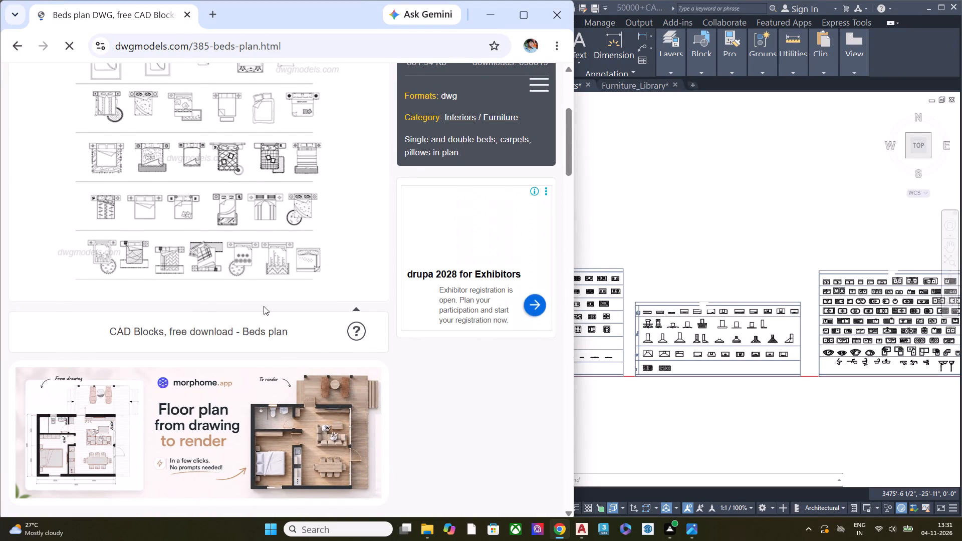
{"action": "scroll", "coordinate": [264, 306], "scroll_direction": "down", "scroll_amount": 5}
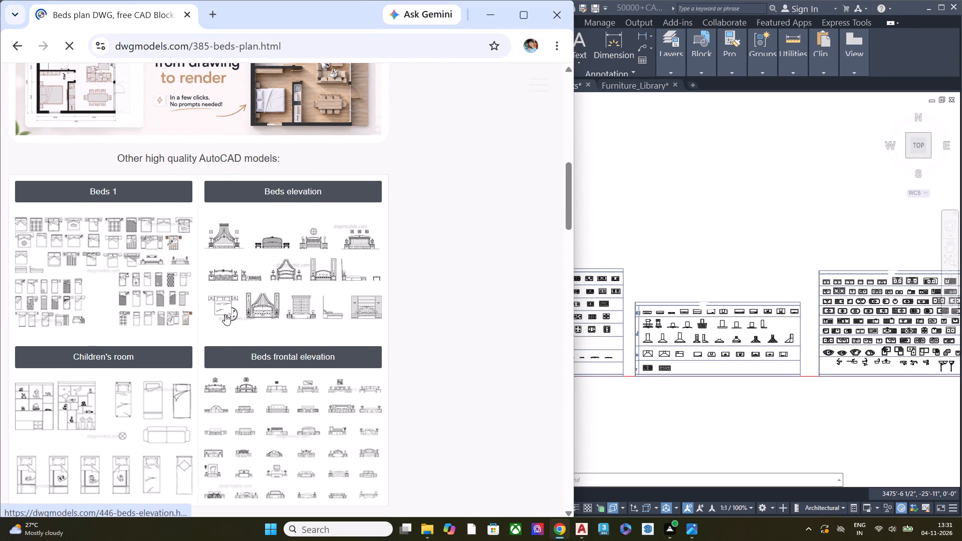
{"action": "scroll", "coordinate": [225, 315], "scroll_direction": "down", "scroll_amount": 2}
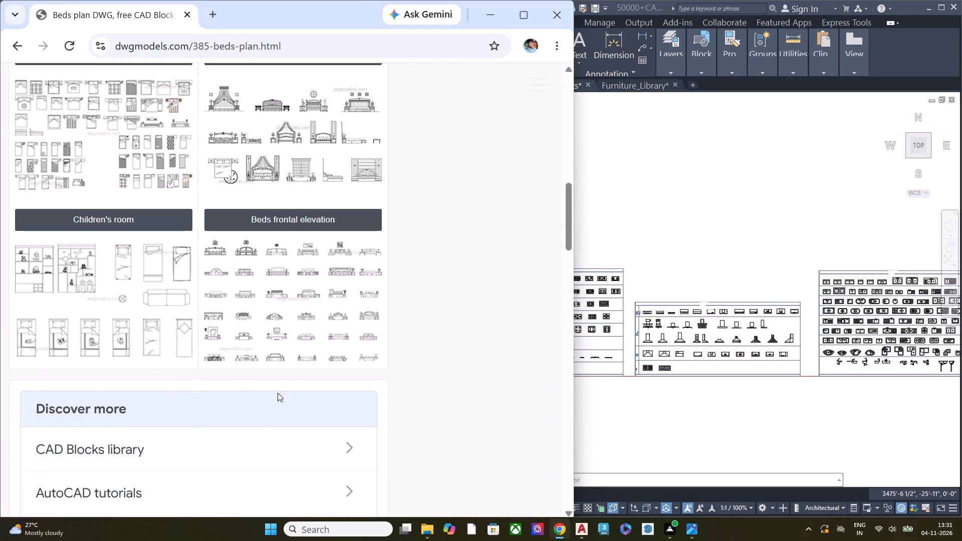
{"action": "left_click", "coordinate": [280, 351]}
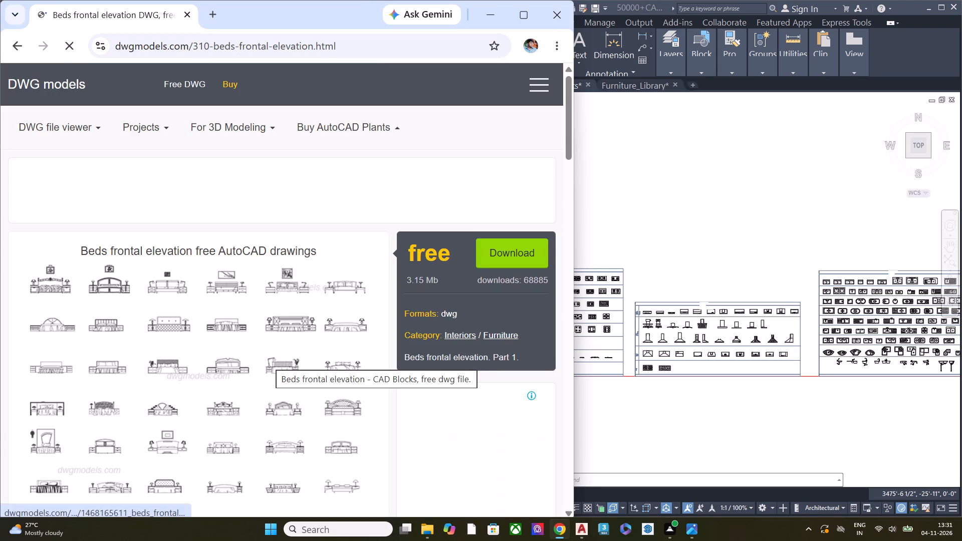
{"action": "scroll", "coordinate": [248, 342], "scroll_direction": "down", "scroll_amount": 1}
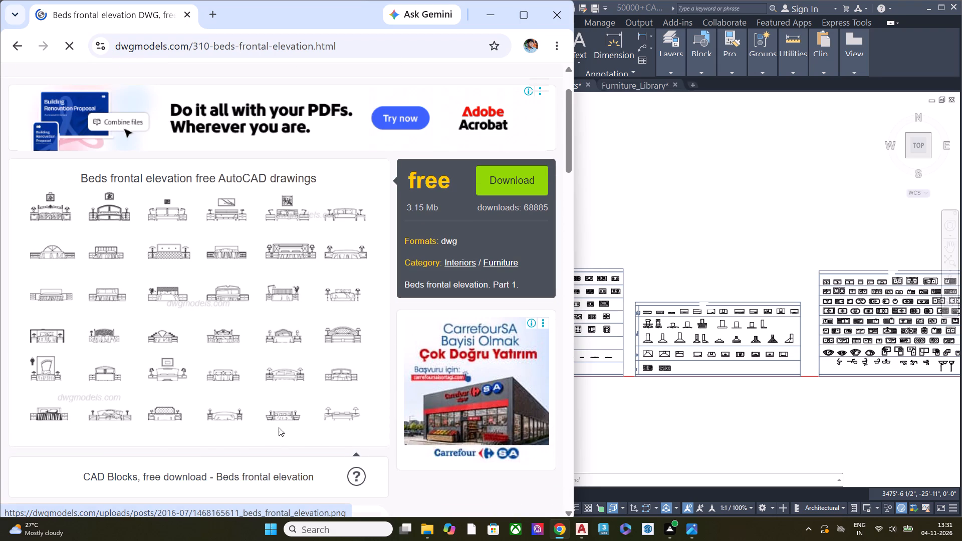
{"action": "left_click", "coordinate": [14, 50]}
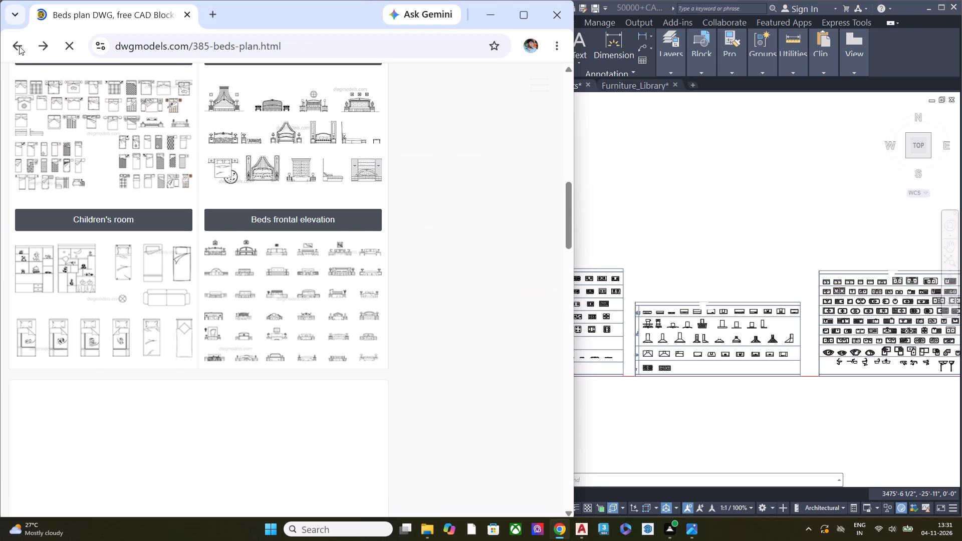
Return to the Google results and search for "cad block traditionalbed".
{"action": "left_click", "coordinate": [20, 47]}
{"action": "left_click", "coordinate": [149, 104]}
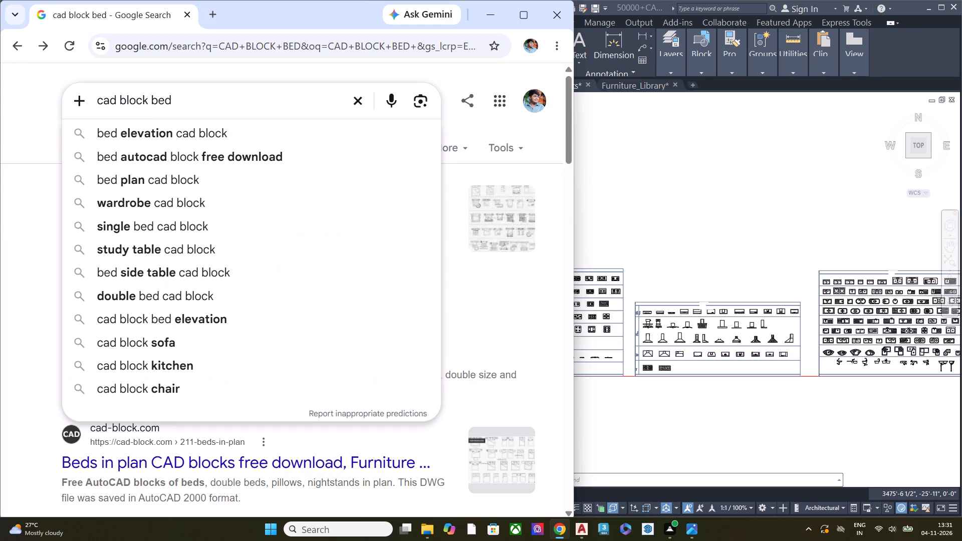
{"action": "type", "text": "TR"}
{"action": "key", "text": "BackSpace"}
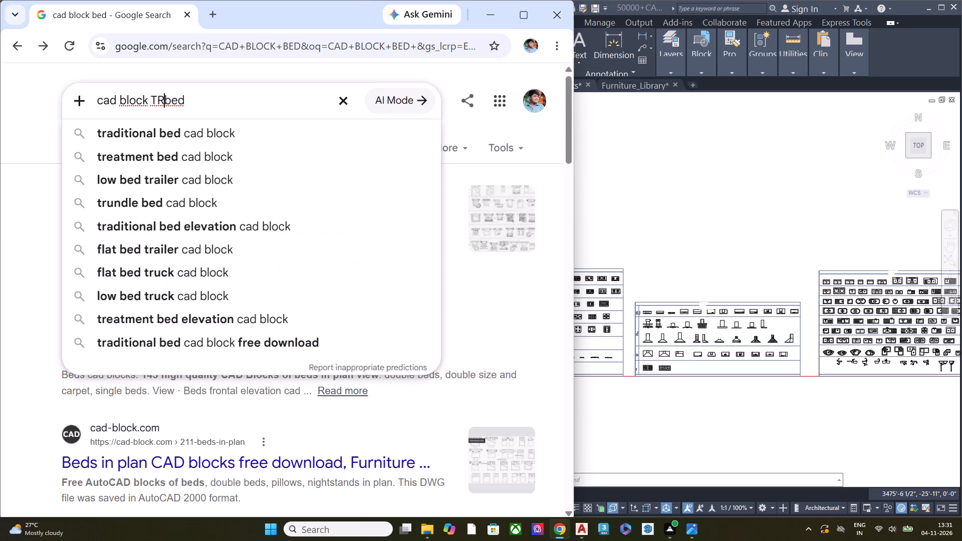
{"action": "key", "text": "BackSpace"}
{"action": "type", "text": "tradi"}
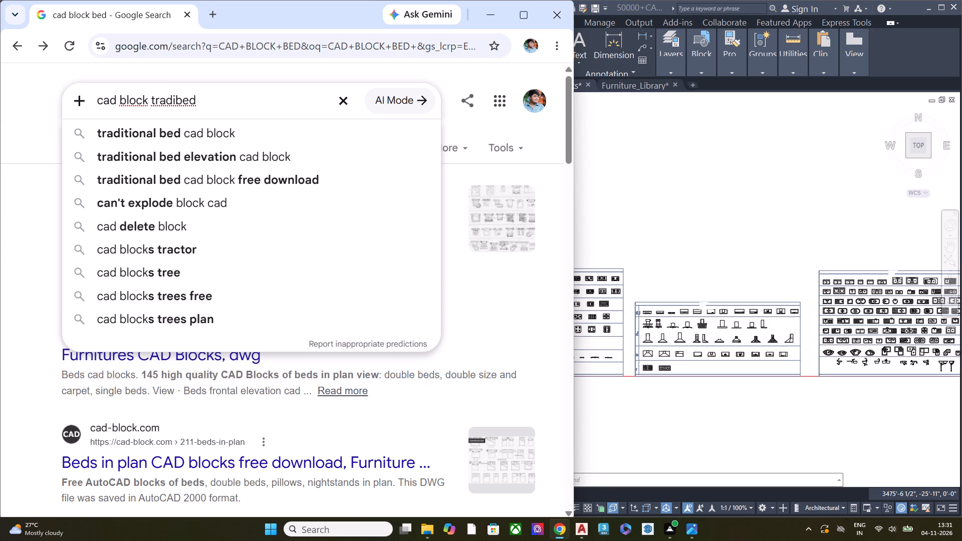
{"action": "key", "text": "t"}
{"action": "type", "text": "ional"}
{"action": "key", "text": "Return"}
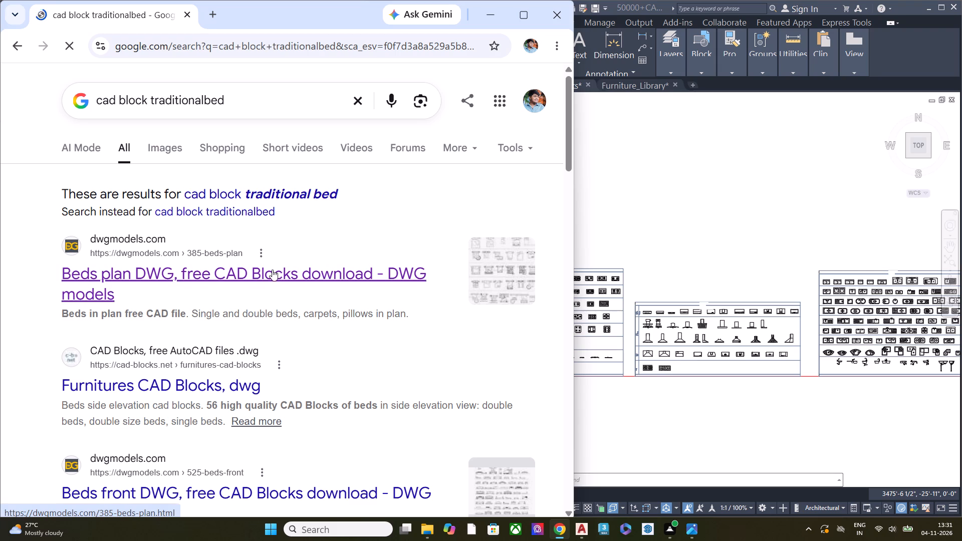
Open the Furnitures CAD Blocks result on cad-blocks.net and examine its bed block collections.
{"action": "scroll", "coordinate": [272, 269], "scroll_direction": "down", "scroll_amount": 2}
{"action": "left_click", "coordinate": [232, 252]}
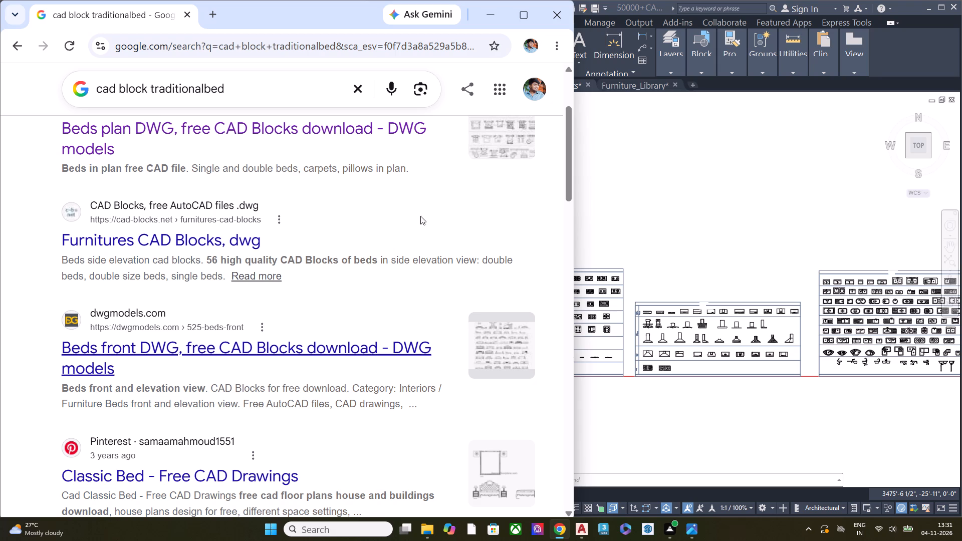
{"action": "left_click", "coordinate": [166, 235]}
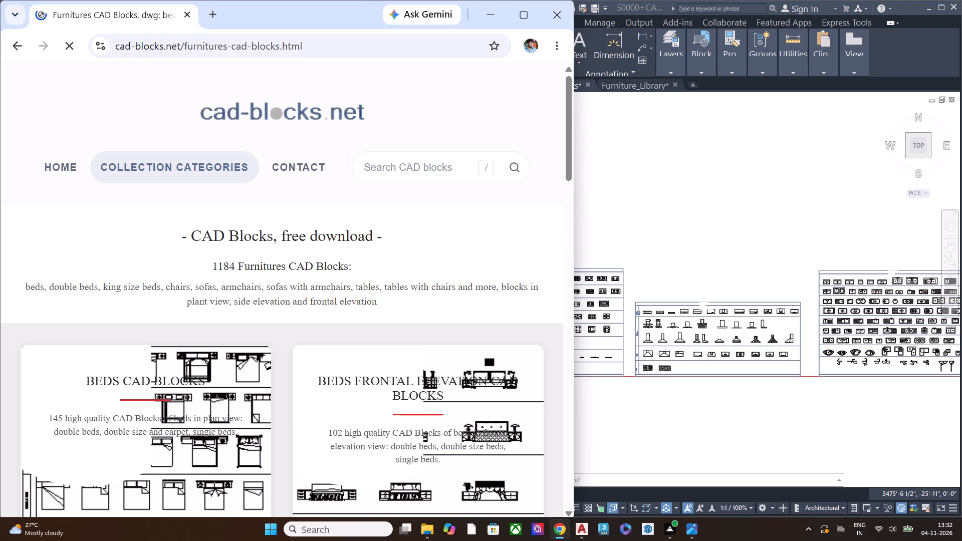
{"action": "scroll", "coordinate": [434, 323], "scroll_direction": "down", "scroll_amount": 2}
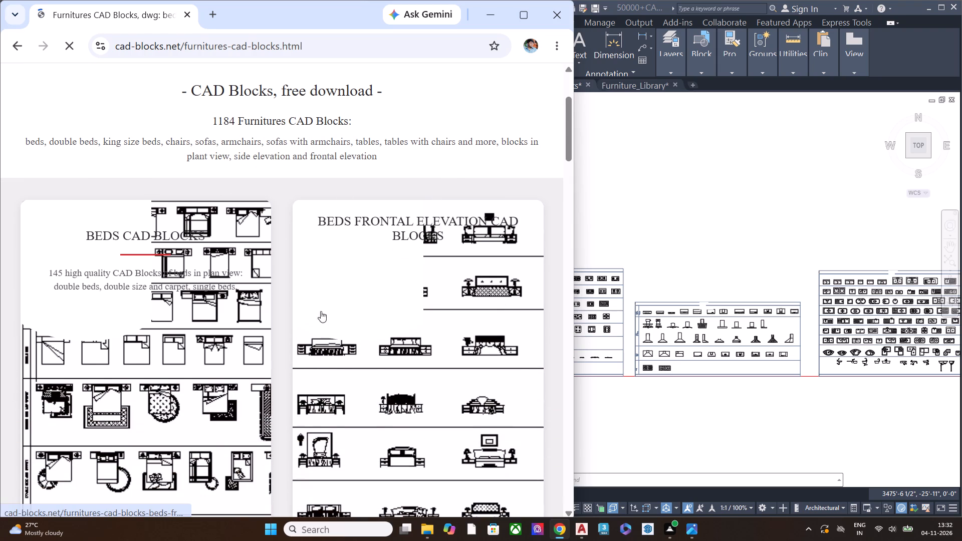
{"action": "scroll", "coordinate": [495, 299], "scroll_direction": "down", "scroll_amount": 2}
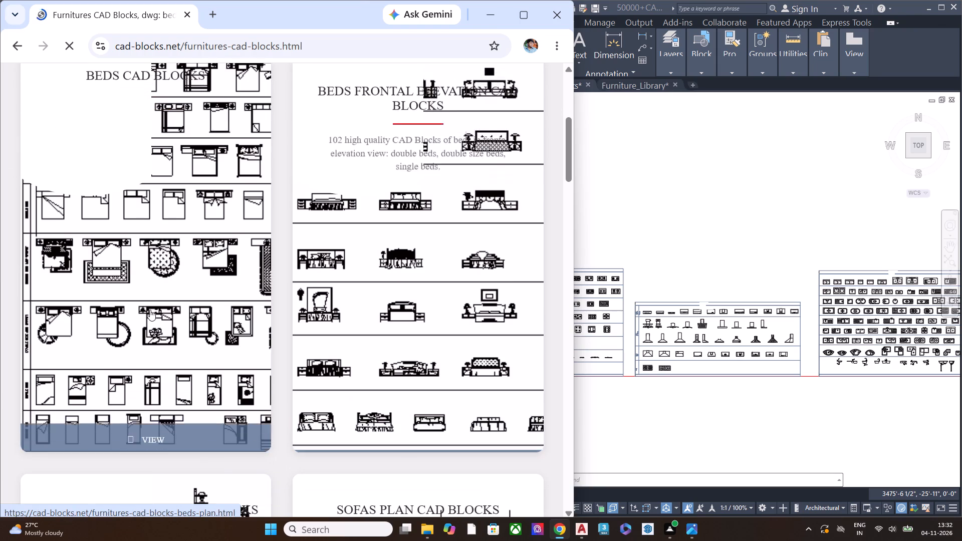
Switch back to AutoCAD and erase the bed block lying outside the floor plan in the FL 04 drawing.
{"action": "left_click", "coordinate": [497, 16]}
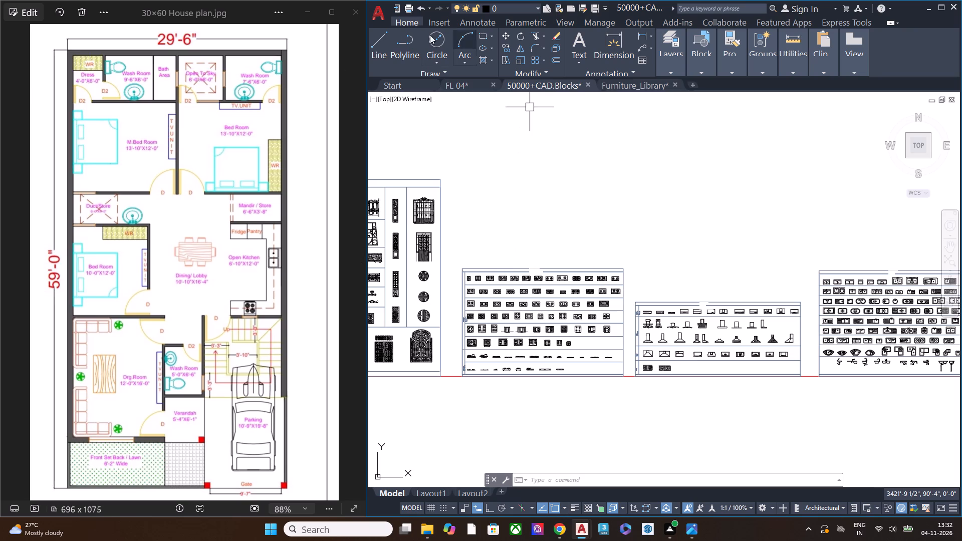
{"action": "left_click", "coordinate": [457, 82]}
{"action": "scroll", "coordinate": [677, 397], "scroll_direction": "down", "scroll_amount": 1}
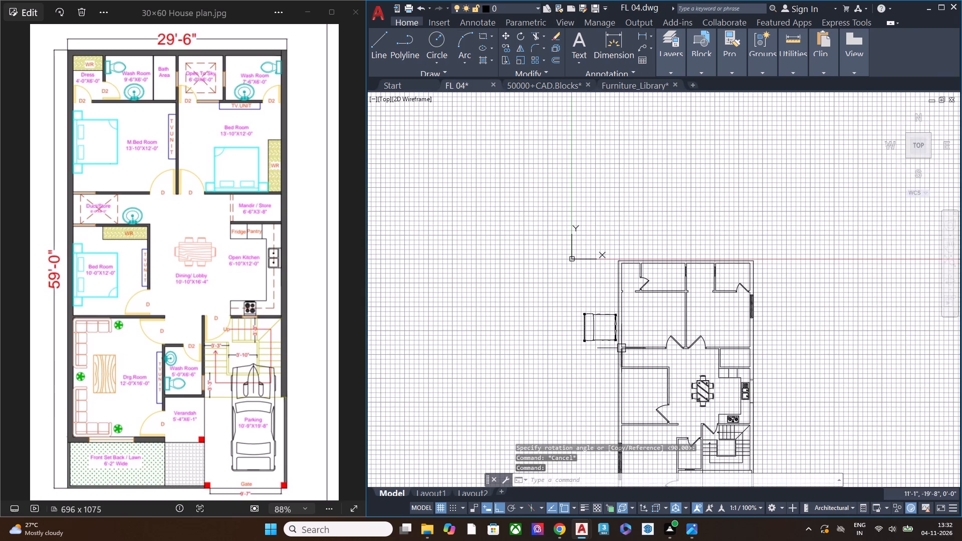
{"action": "scroll", "coordinate": [615, 345], "scroll_direction": "up", "scroll_amount": 3}
{"action": "left_click_drag", "start_coordinate": [617, 356], "coordinate": [614, 346]}
{"action": "left_click", "coordinate": [552, 266]}
{"action": "key", "text": "Delete"}
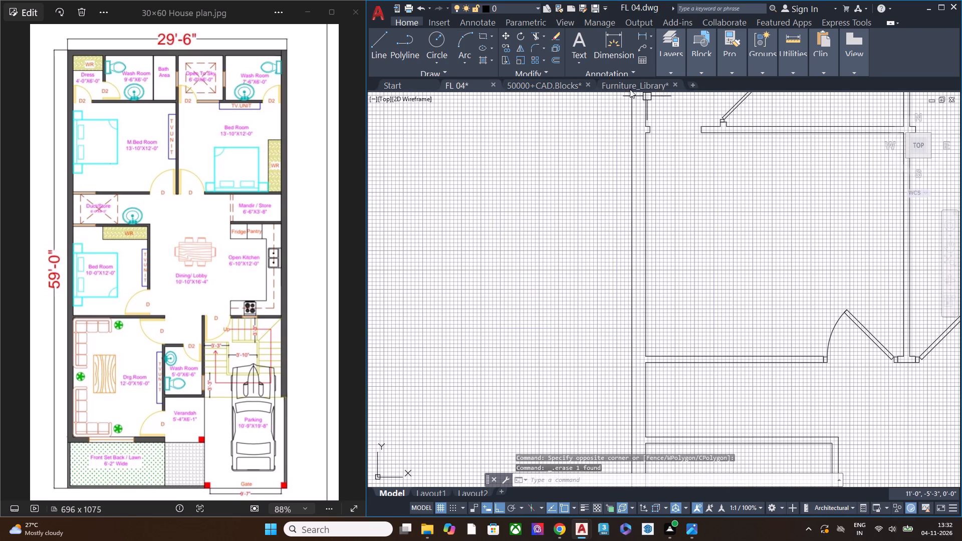
Look through the sheets of the 50000+CAD.Blocks drawing for the plan-view bed blocks.
{"action": "left_click", "coordinate": [576, 84]}
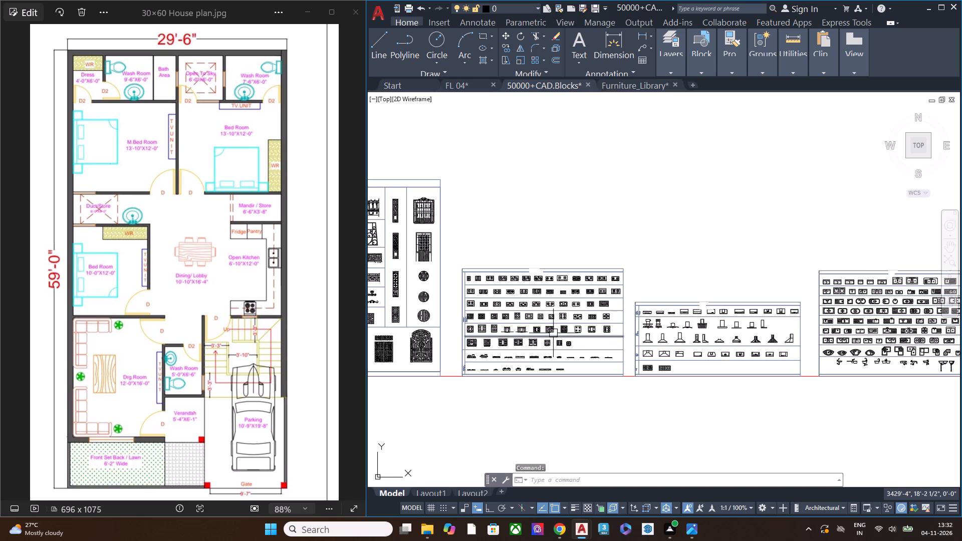
{"action": "middle_click_drag", "start_coordinate": [553, 333], "coordinate": [412, 329]}
{"action": "middle_click_drag", "start_coordinate": [752, 324], "coordinate": [420, 324]}
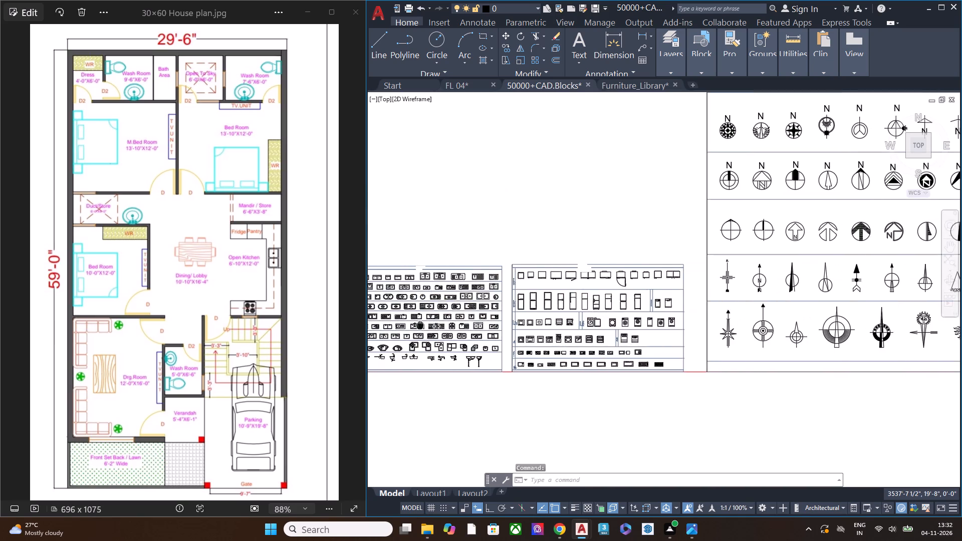
{"action": "middle_click_drag", "start_coordinate": [420, 324], "coordinate": [812, 340]}
{"action": "middle_click_drag", "start_coordinate": [559, 363], "coordinate": [777, 359]}
{"action": "middle_click_drag", "start_coordinate": [617, 364], "coordinate": [633, 364]}
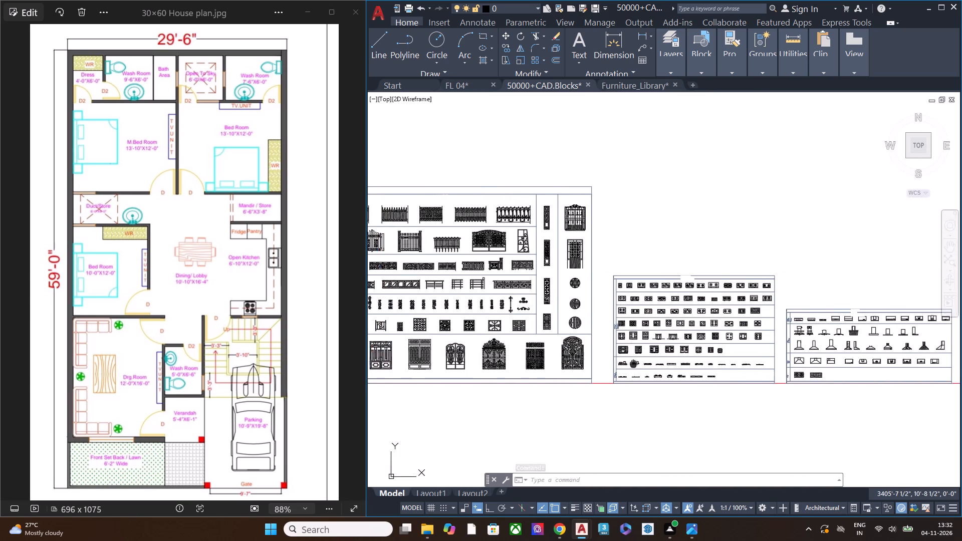
{"action": "middle_click_drag", "start_coordinate": [633, 364], "coordinate": [813, 364]}
{"action": "middle_click_drag", "start_coordinate": [595, 364], "coordinate": [929, 364]}
{"action": "middle_click_drag", "start_coordinate": [660, 343], "coordinate": [921, 341]}
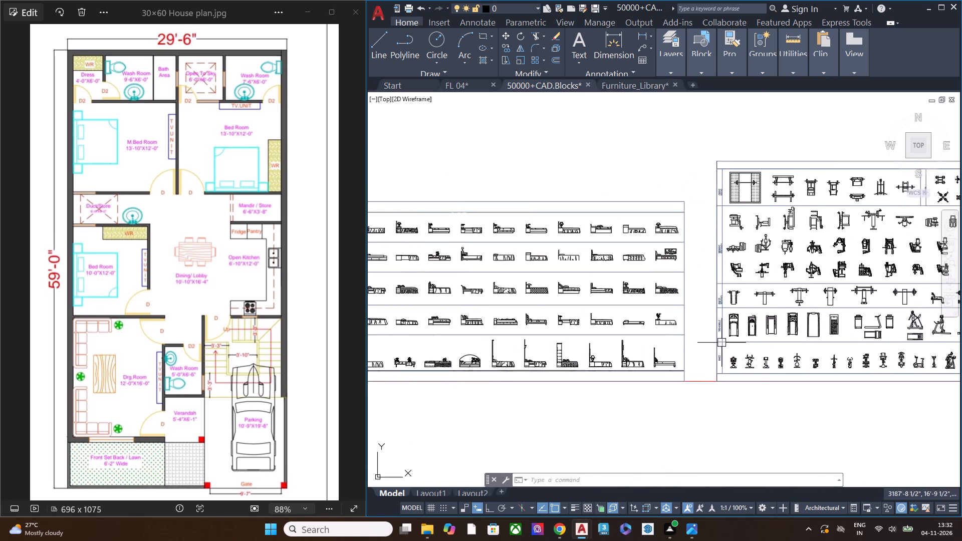
{"action": "middle_click_drag", "start_coordinate": [693, 342], "coordinate": [876, 349]}
{"action": "middle_click_drag", "start_coordinate": [648, 335], "coordinate": [749, 338]}
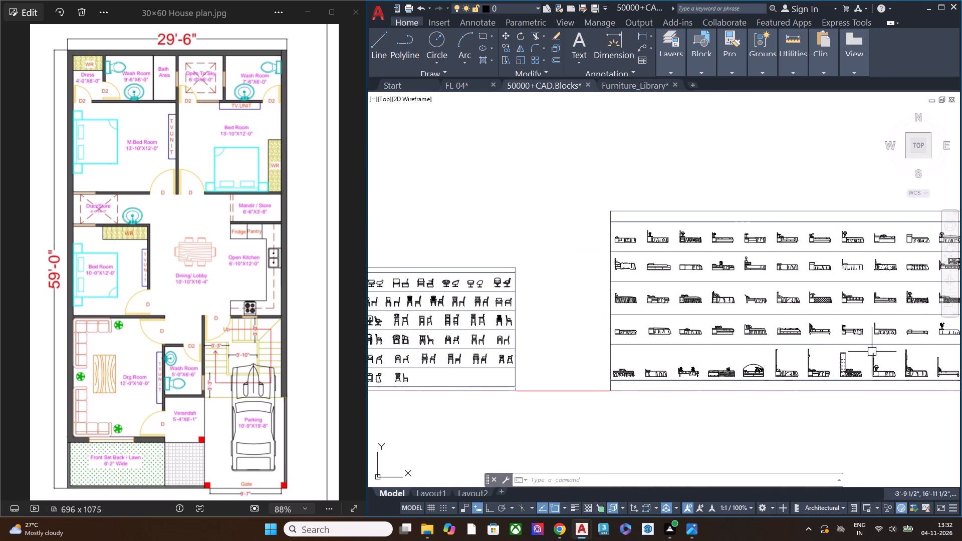
{"action": "scroll", "coordinate": [873, 357], "scroll_direction": "up", "scroll_amount": 1}
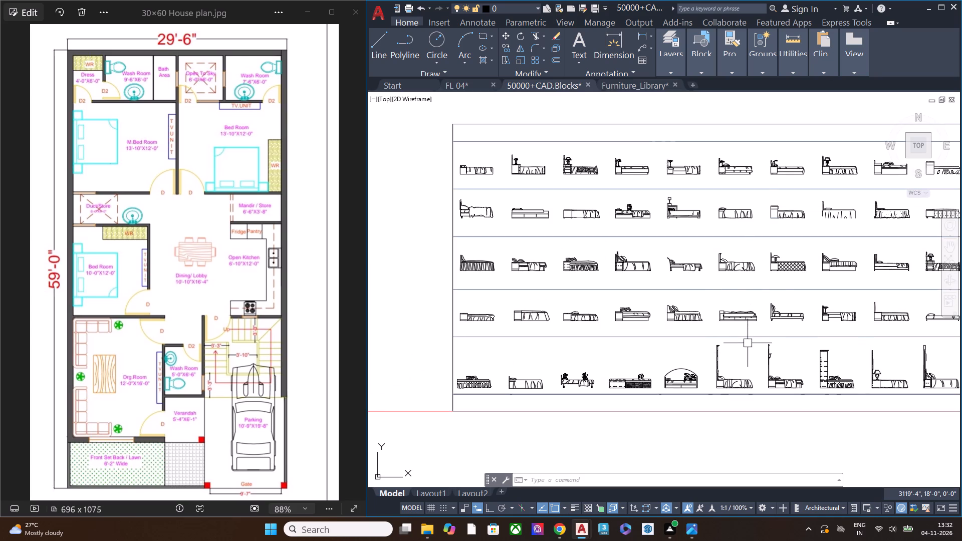
{"action": "scroll", "coordinate": [664, 300], "scroll_direction": "down", "scroll_amount": 2}
{"action": "middle_click_drag", "start_coordinate": [539, 308], "coordinate": [869, 332]}
{"action": "middle_click_drag", "start_coordinate": [619, 311], "coordinate": [801, 328]}
Examine the plan-view beds in the king size rows and the carpeted bed rows for a suitable bedroom block.
{"action": "scroll", "coordinate": [604, 308], "scroll_direction": "up", "scroll_amount": 2}
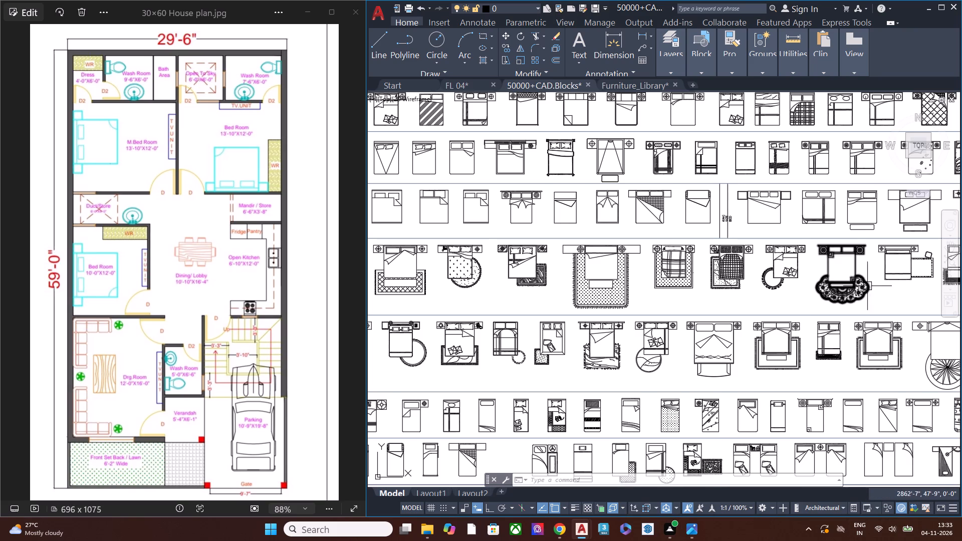
{"action": "middle_click_drag", "start_coordinate": [748, 381], "coordinate": [693, 353]}
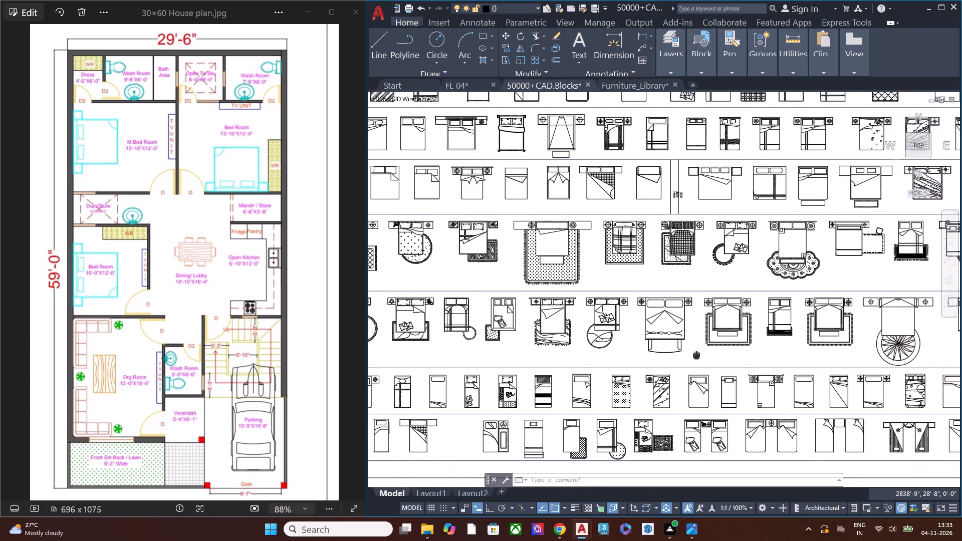
{"action": "middle_click_drag", "start_coordinate": [693, 353], "coordinate": [652, 326]}
{"action": "middle_click_drag", "start_coordinate": [790, 241], "coordinate": [695, 342]}
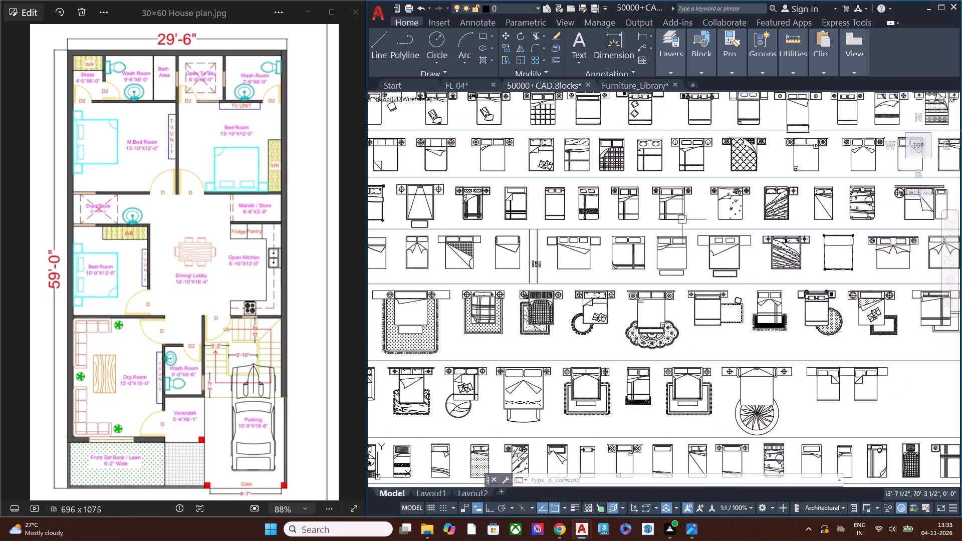
{"action": "scroll", "coordinate": [681, 218], "scroll_direction": "up", "scroll_amount": 1}
{"action": "middle_click_drag", "start_coordinate": [762, 216], "coordinate": [734, 307]}
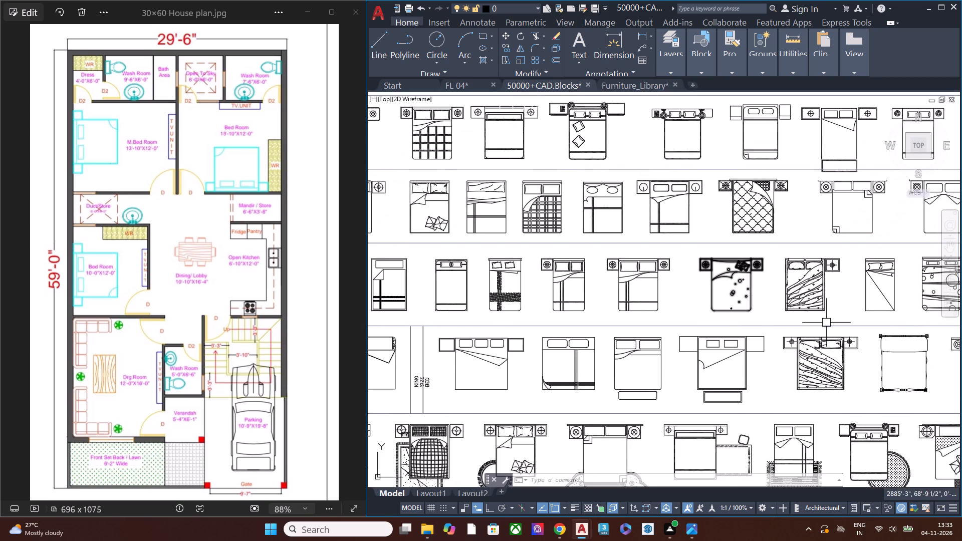
{"action": "middle_click_drag", "start_coordinate": [826, 323], "coordinate": [641, 281]}
{"action": "scroll", "coordinate": [745, 268], "scroll_direction": "down", "scroll_amount": 2}
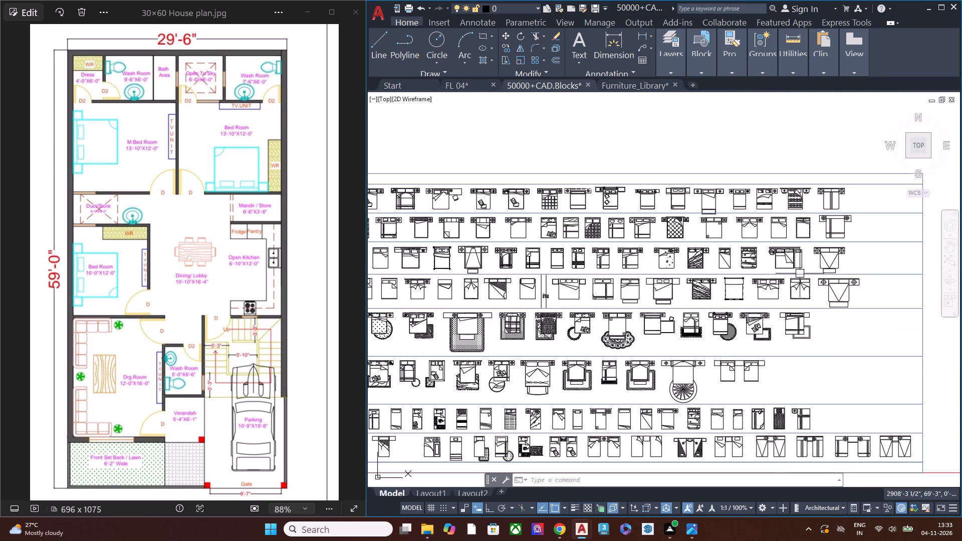
{"action": "scroll", "coordinate": [828, 226], "scroll_direction": "up", "scroll_amount": 4}
{"action": "scroll", "coordinate": [667, 256], "scroll_direction": "down", "scroll_amount": 2}
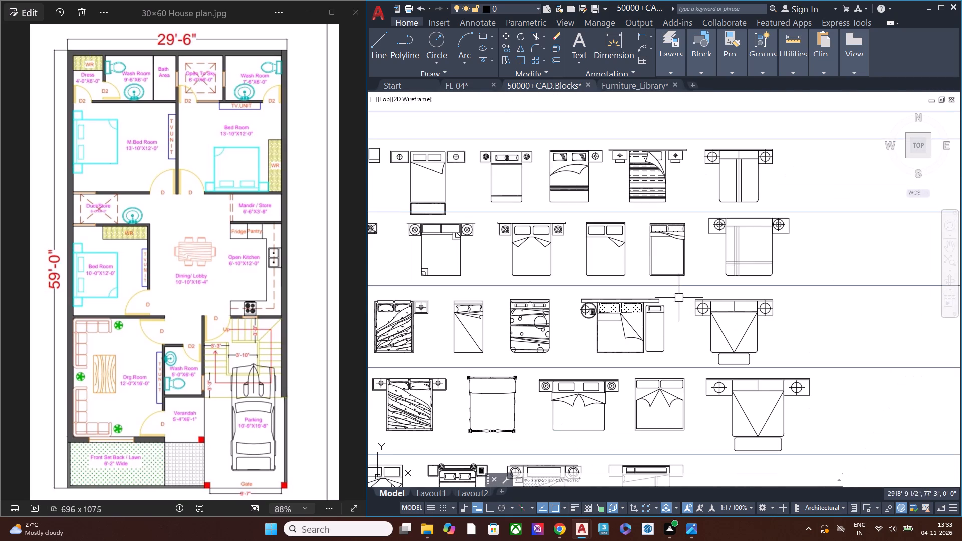
{"action": "middle_click_drag", "start_coordinate": [666, 350], "coordinate": [838, 217]}
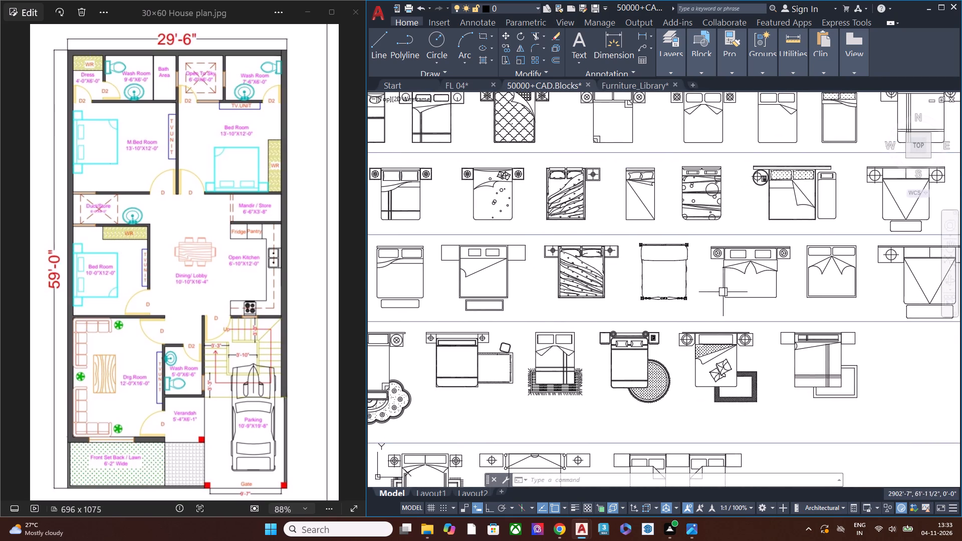
{"action": "scroll", "coordinate": [745, 279], "scroll_direction": "down", "scroll_amount": 2}
{"action": "middle_click_drag", "start_coordinate": [548, 316], "coordinate": [786, 274]}
Examine the double bed and double-size-and-carpet rows at the start of the plan-view bed sheet.
{"action": "scroll", "coordinate": [510, 314], "scroll_direction": "up", "scroll_amount": 2}
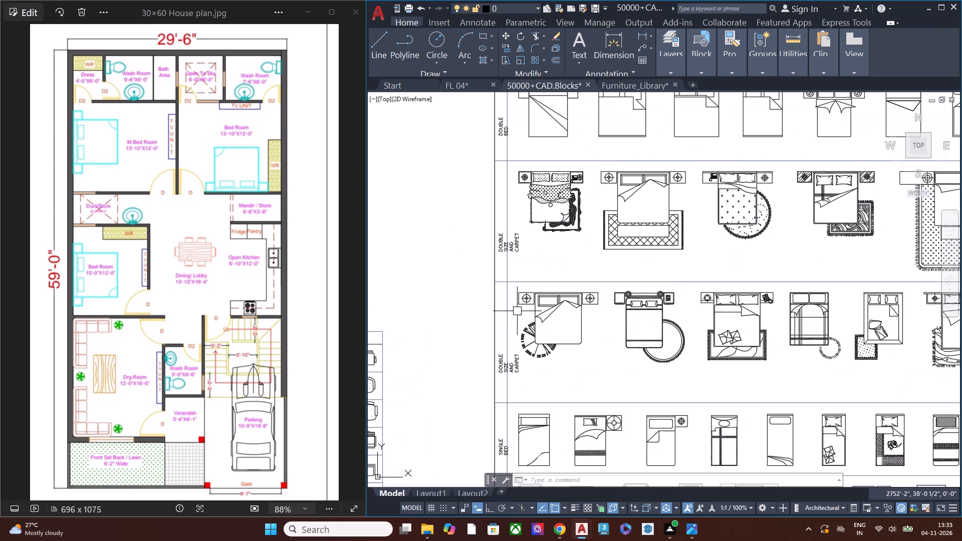
{"action": "middle_click_drag", "start_coordinate": [700, 284], "coordinate": [635, 423]}
{"action": "scroll", "coordinate": [477, 343], "scroll_direction": "up", "scroll_amount": 1}
{"action": "scroll", "coordinate": [627, 339], "scroll_direction": "down", "scroll_amount": 1}
{"action": "middle_click_drag", "start_coordinate": [792, 339], "coordinate": [511, 397]}
{"action": "middle_click_drag", "start_coordinate": [525, 314], "coordinate": [548, 363]}
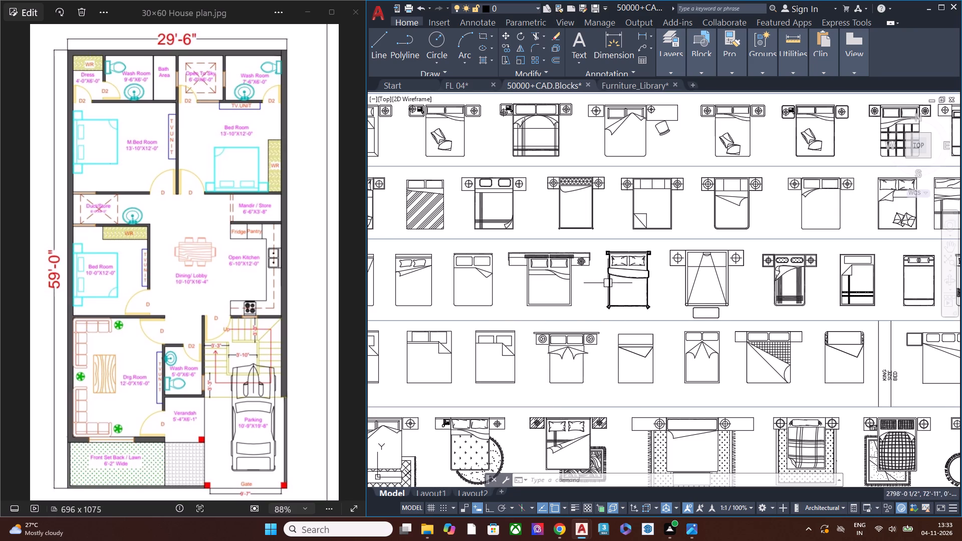
{"action": "scroll", "coordinate": [618, 279], "scroll_direction": "up", "scroll_amount": 3}
{"action": "scroll", "coordinate": [571, 299], "scroll_direction": "down", "scroll_amount": 2}
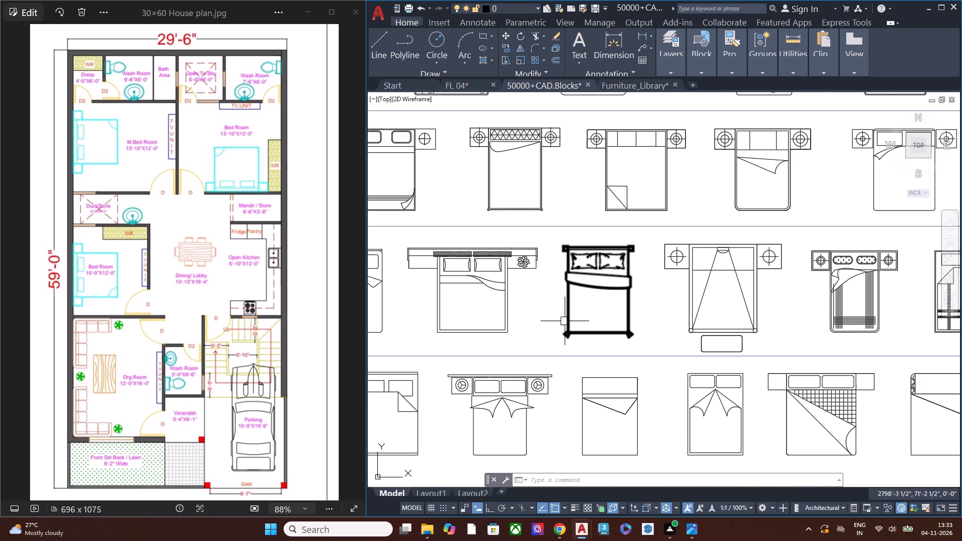
{"action": "scroll", "coordinate": [686, 300], "scroll_direction": "down", "scroll_amount": 2}
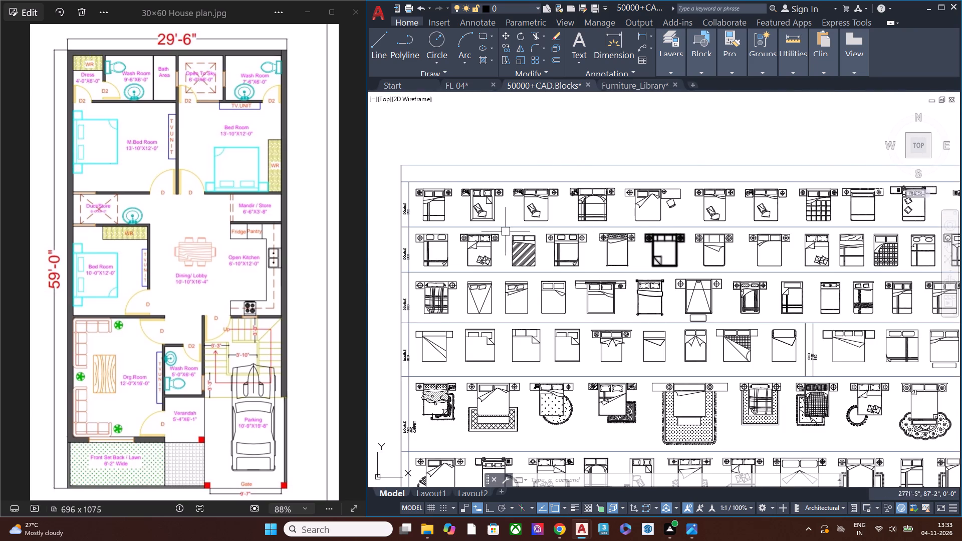
Examine the beds in the middle double bed rows, including the thick-framed bed with corner posts.
{"action": "scroll", "coordinate": [500, 230], "scroll_direction": "up", "scroll_amount": 1}
{"action": "scroll", "coordinate": [500, 230], "scroll_direction": "down", "scroll_amount": 2}
{"action": "scroll", "coordinate": [500, 230], "scroll_direction": "up", "scroll_amount": 1}
{"action": "scroll", "coordinate": [700, 376], "scroll_direction": "up", "scroll_amount": 1}
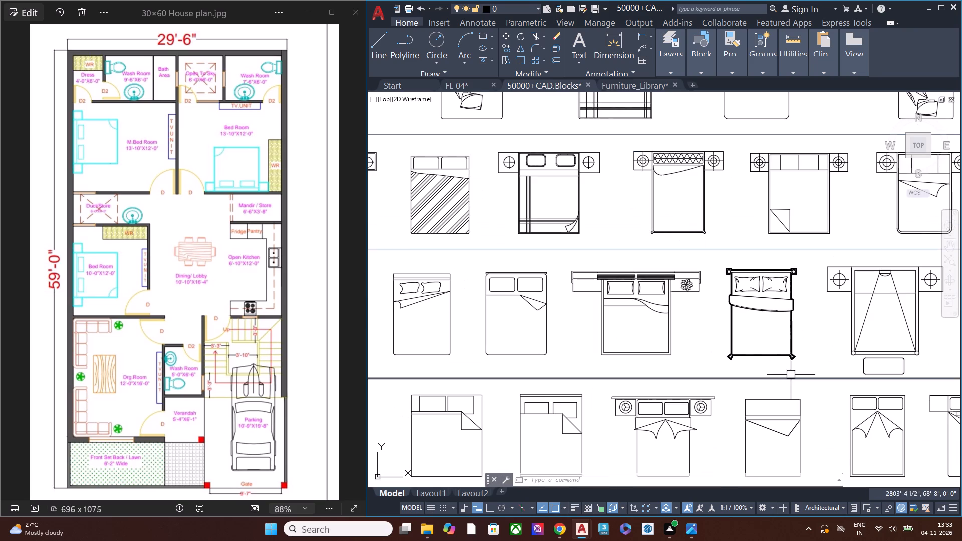
{"action": "scroll", "coordinate": [805, 361], "scroll_direction": "up", "scroll_amount": 3}
{"action": "left_click", "coordinate": [785, 382]}
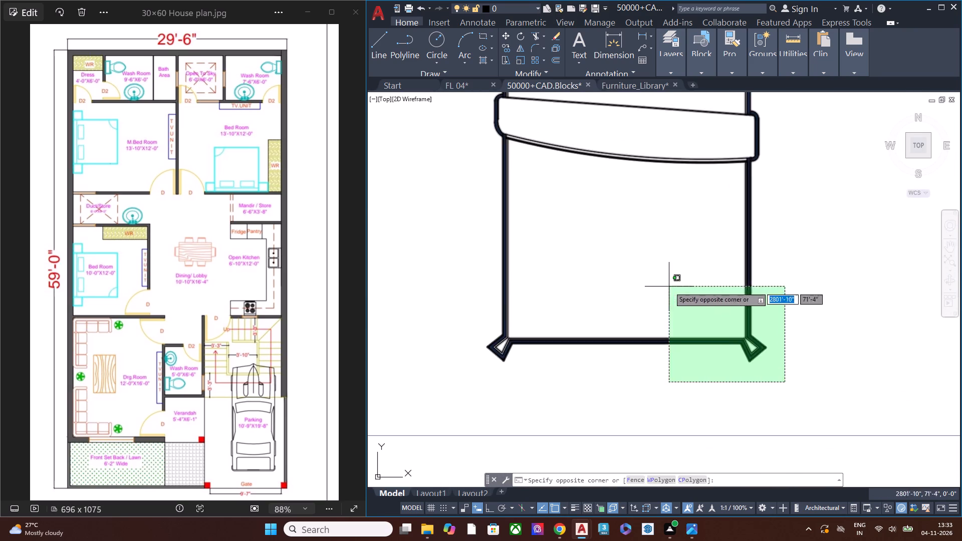
{"action": "left_click", "coordinate": [668, 285]}
{"action": "scroll", "coordinate": [715, 341], "scroll_direction": "down", "scroll_amount": 2}
{"action": "key", "text": "Escape"}
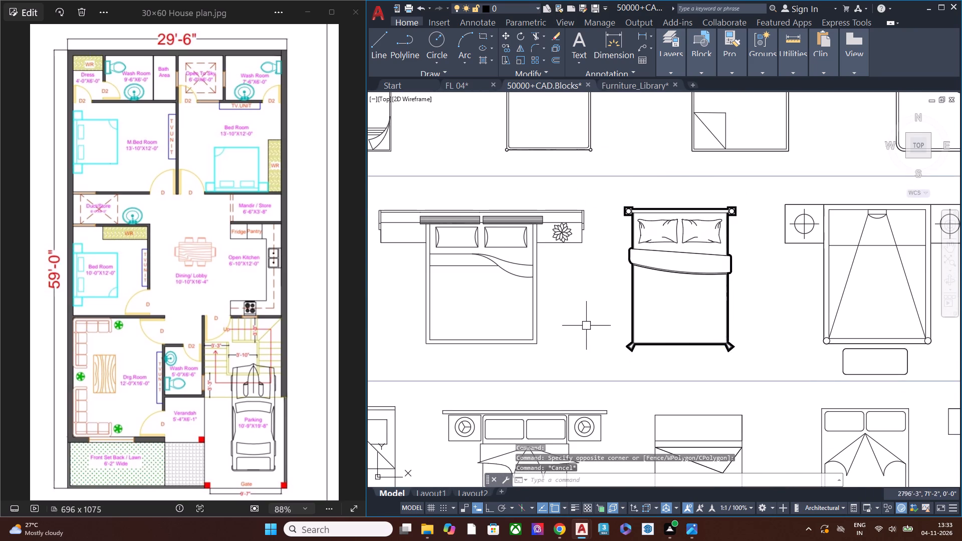
Copy the plaid double bed with two side tables from the blocks drawing into FL 04, outside the plan beside the master bedroom.
{"action": "scroll", "coordinate": [586, 325], "scroll_direction": "down", "scroll_amount": 4}
{"action": "scroll", "coordinate": [461, 328], "scroll_direction": "up", "scroll_amount": 6}
{"action": "scroll", "coordinate": [509, 326], "scroll_direction": "down", "scroll_amount": 4}
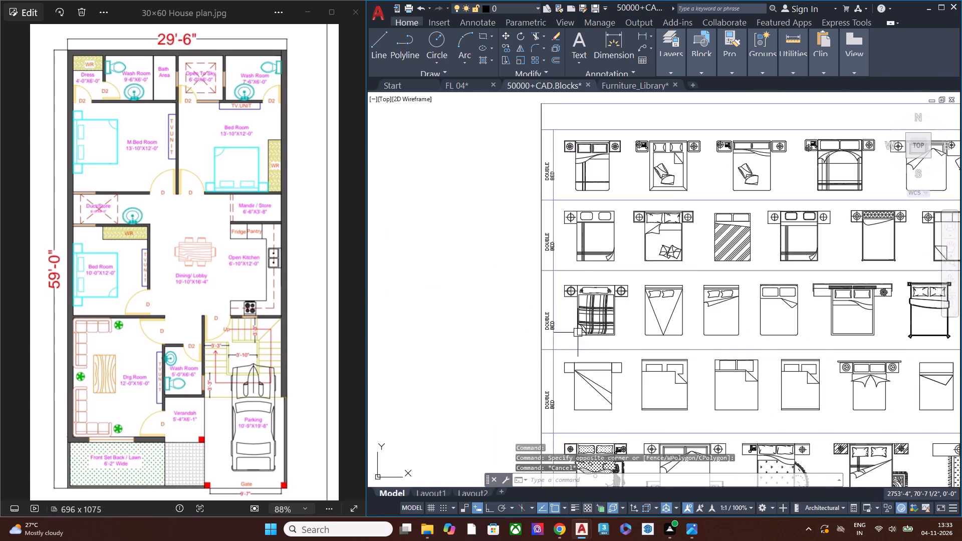
{"action": "scroll", "coordinate": [599, 330], "scroll_direction": "up", "scroll_amount": 3}
{"action": "scroll", "coordinate": [616, 331], "scroll_direction": "down", "scroll_amount": 1}
{"action": "scroll", "coordinate": [615, 331], "scroll_direction": "up", "scroll_amount": 1}
{"action": "scroll", "coordinate": [614, 331], "scroll_direction": "down", "scroll_amount": 2}
{"action": "scroll", "coordinate": [634, 343], "scroll_direction": "up", "scroll_amount": 1}
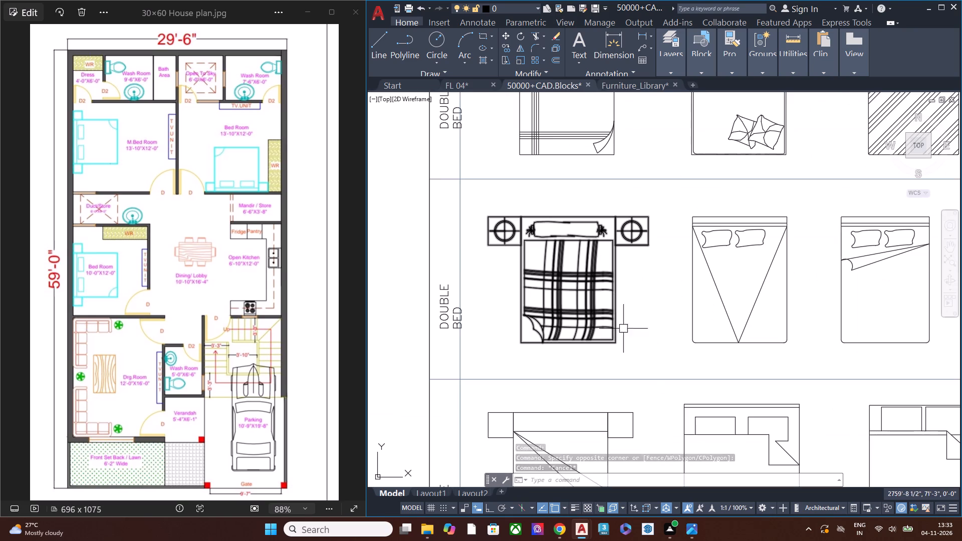
{"action": "left_click", "coordinate": [650, 362]}
{"action": "left_click", "coordinate": [598, 315]}
{"action": "key", "text": "ctrl+c"}
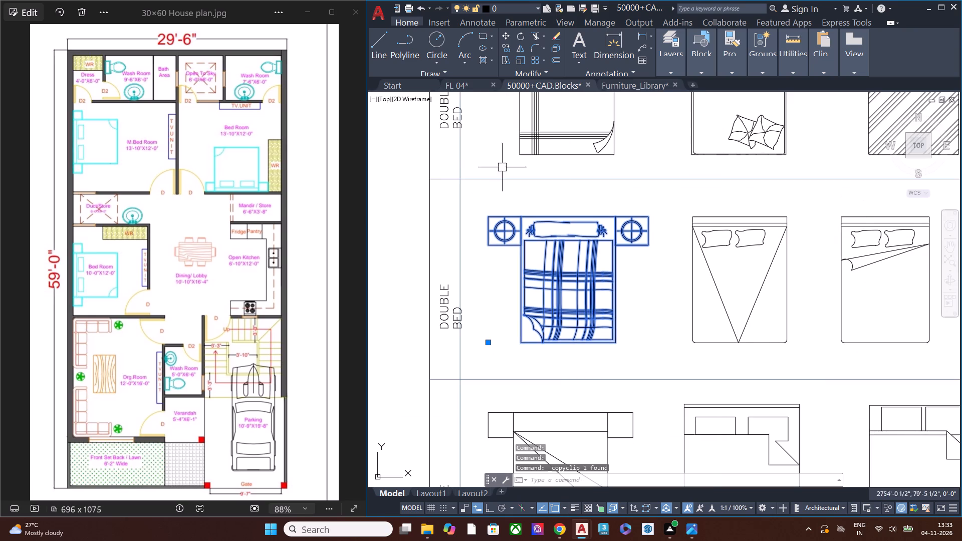
{"action": "left_click", "coordinate": [478, 86]}
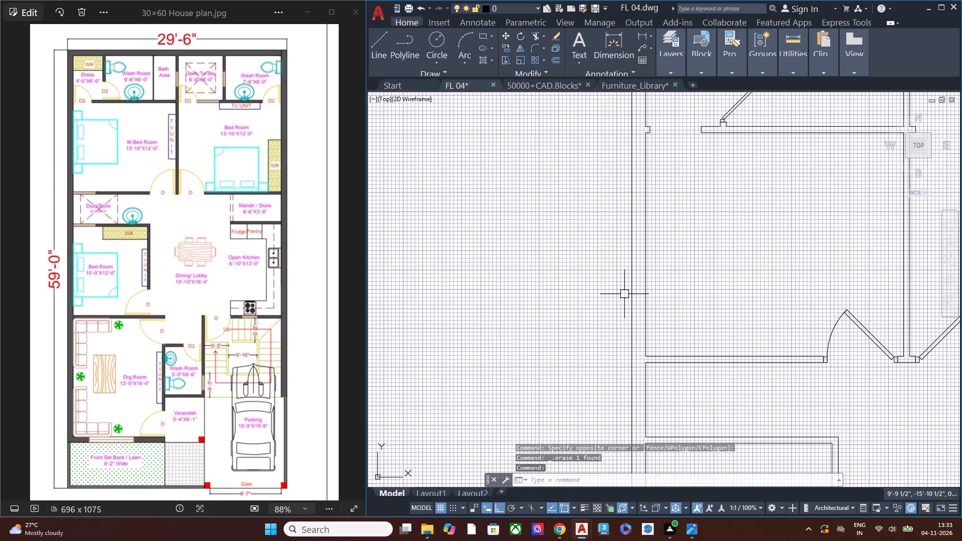
{"action": "key", "text": "ctrl+v"}
{"action": "left_click", "coordinate": [430, 342]}
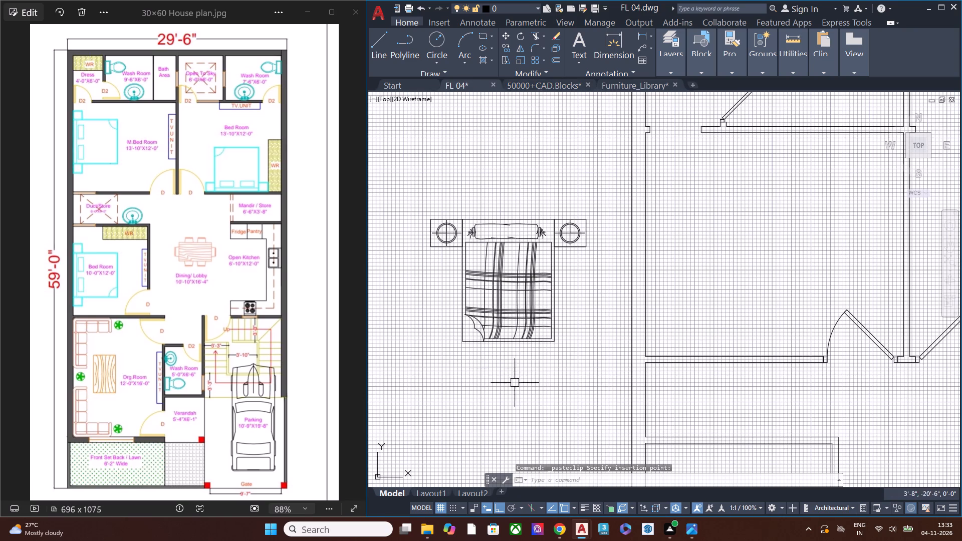
Rotate the pasted bed 90° counterclockwise so its headboard faces away from the plan.
{"action": "scroll", "coordinate": [591, 389], "scroll_direction": "down", "scroll_amount": 2}
{"action": "left_click_drag", "start_coordinate": [585, 394], "coordinate": [576, 374]}
{"action": "left_click", "coordinate": [530, 307]}
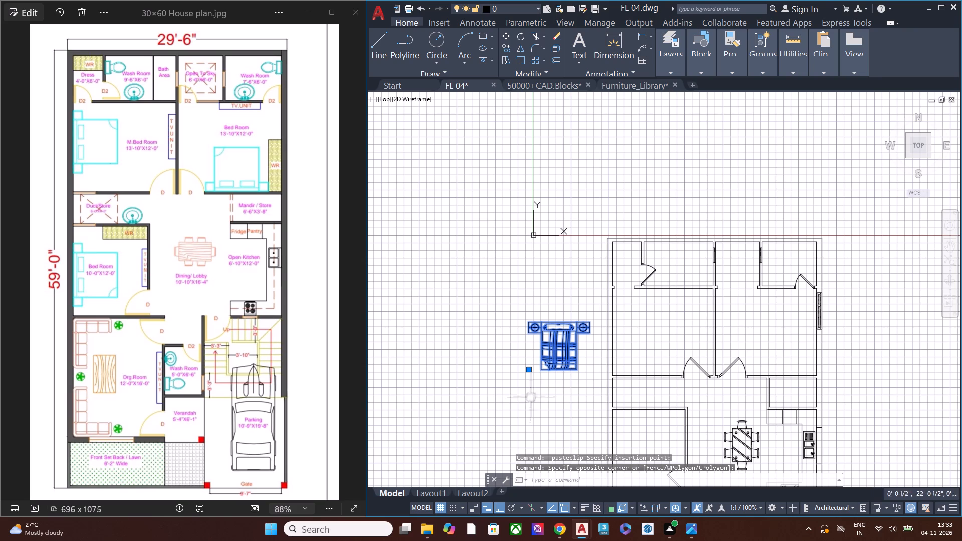
{"action": "key", "text": "r"}
{"action": "left_click", "coordinate": [569, 427]}
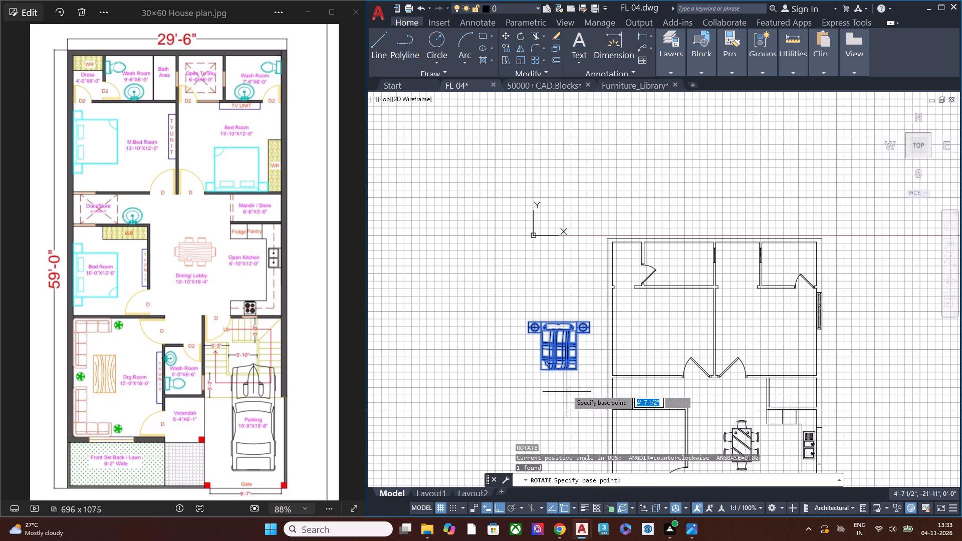
{"action": "left_click", "coordinate": [567, 387]}
{"action": "left_click", "coordinate": [560, 304]}
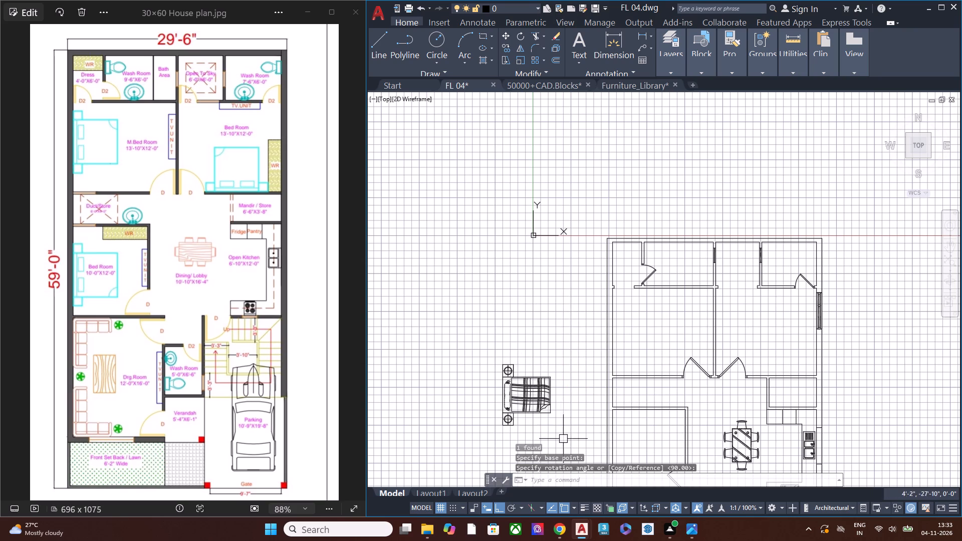
Move the rotated bed into the master bedroom, with its headboard near the outer side wall.
{"action": "left_click", "coordinate": [535, 366]}
{"action": "left_click", "coordinate": [559, 410]}
{"action": "left_click", "coordinate": [561, 414]}
{"action": "left_click", "coordinate": [535, 390]}
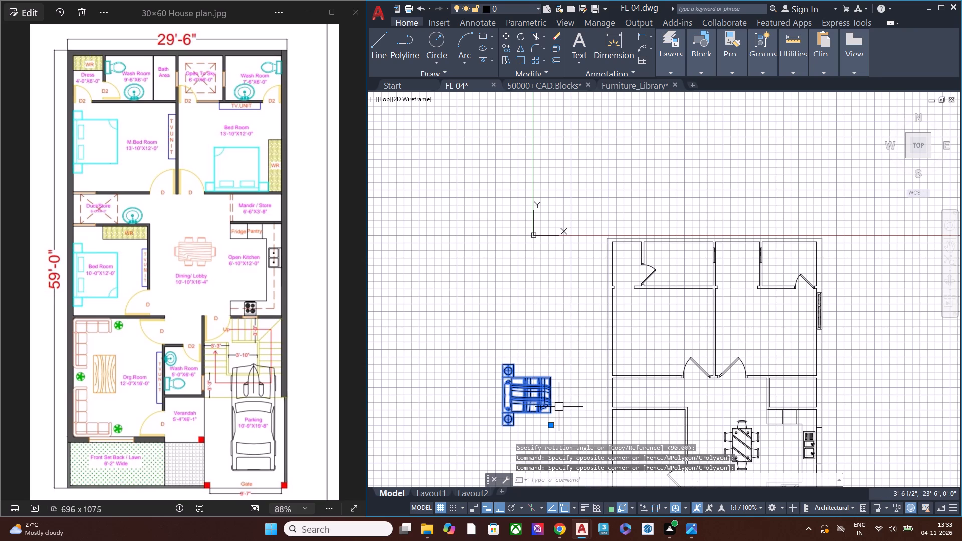
{"action": "type", "text": "m"}
{"action": "key", "text": "space"}
{"action": "left_click", "coordinate": [501, 428]}
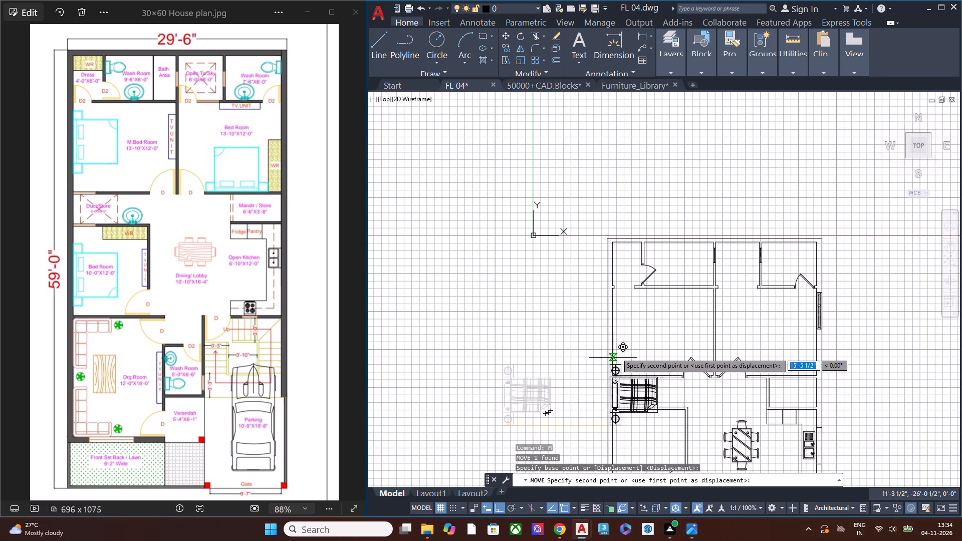
{"action": "left_click", "coordinate": [618, 349]}
{"action": "left_click", "coordinate": [639, 399]}
{"action": "type", "text": "m"}
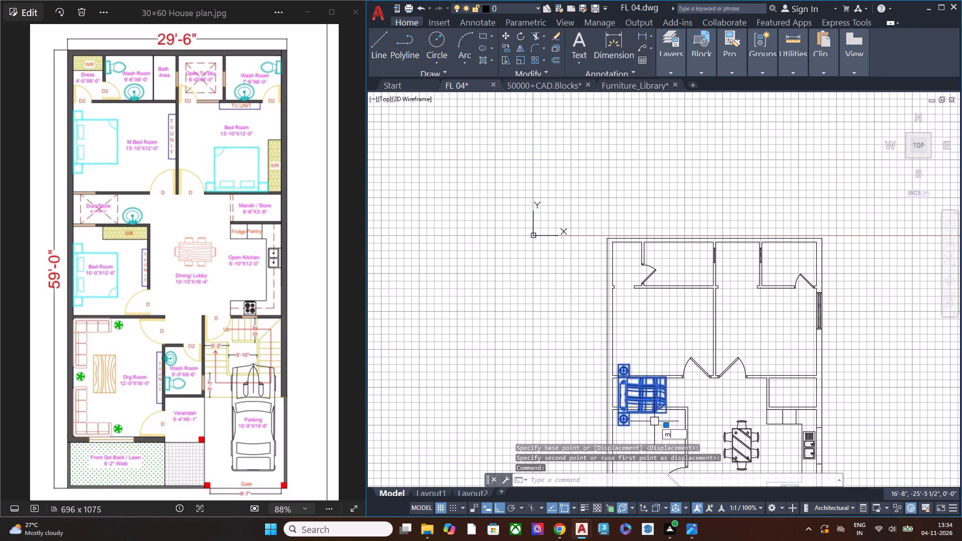
{"action": "key", "text": "space"}
{"action": "left_click", "coordinate": [650, 356]}
{"action": "left_click", "coordinate": [648, 299]}
Move the bed about 8 1/2" horizontally toward the master bedroom's outer side wall.
{"action": "scroll", "coordinate": [645, 334], "scroll_direction": "up", "scroll_amount": 1}
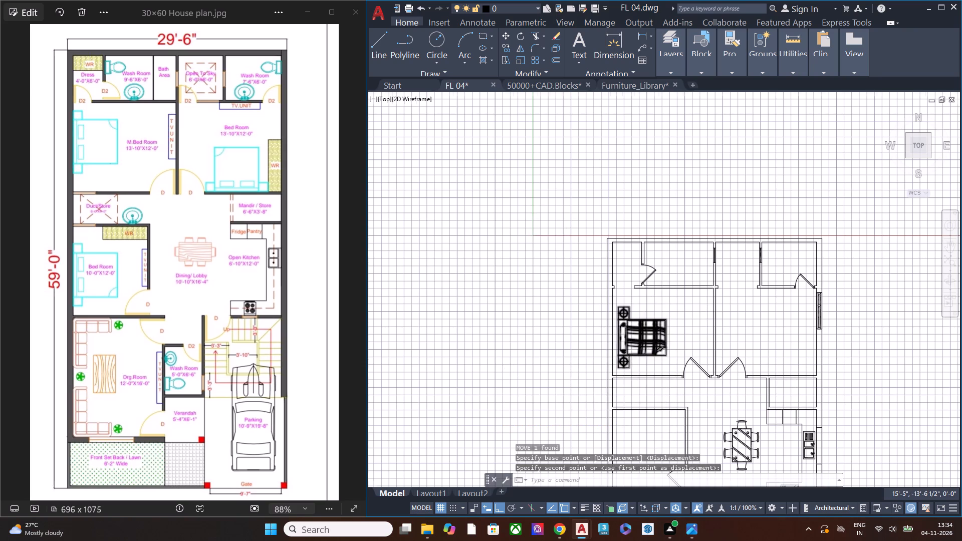
{"action": "scroll", "coordinate": [645, 334], "scroll_direction": "up", "scroll_amount": 1}
{"action": "middle_click_drag", "start_coordinate": [659, 399], "coordinate": [686, 353]}
{"action": "left_click_drag", "start_coordinate": [691, 371], "coordinate": [690, 365]}
{"action": "left_click", "coordinate": [666, 327]}
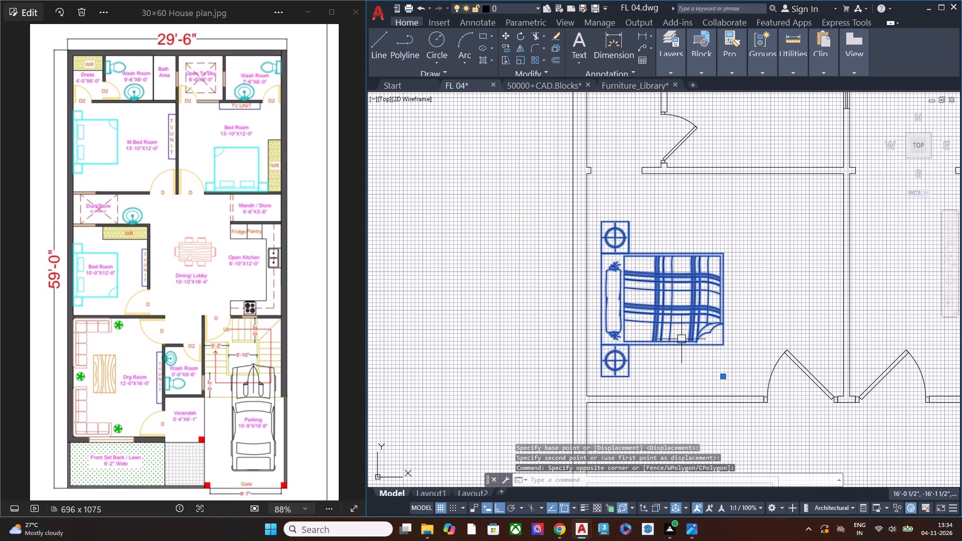
{"action": "key", "text": "m"}
{"action": "key", "text": "space"}
{"action": "left_click", "coordinate": [750, 311]}
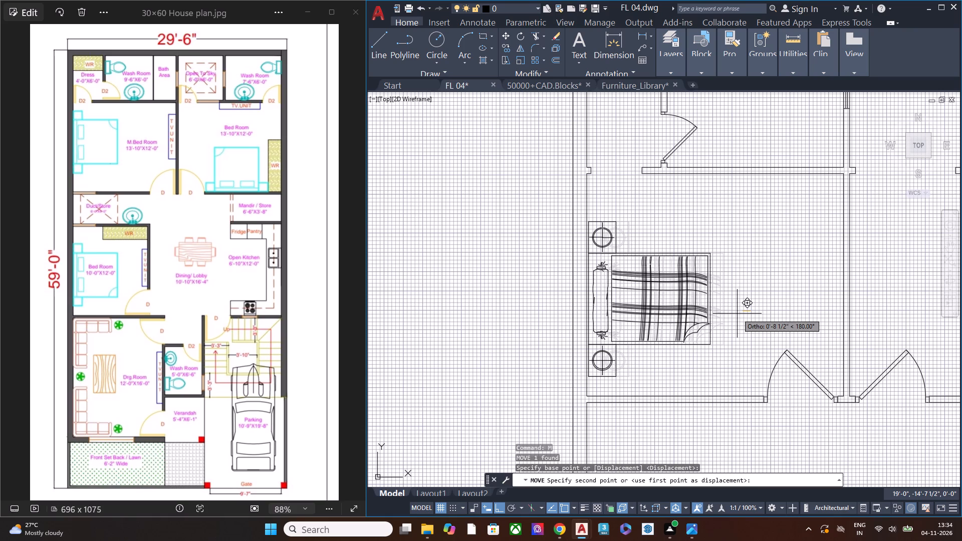
{"action": "left_click", "coordinate": [737, 314]}
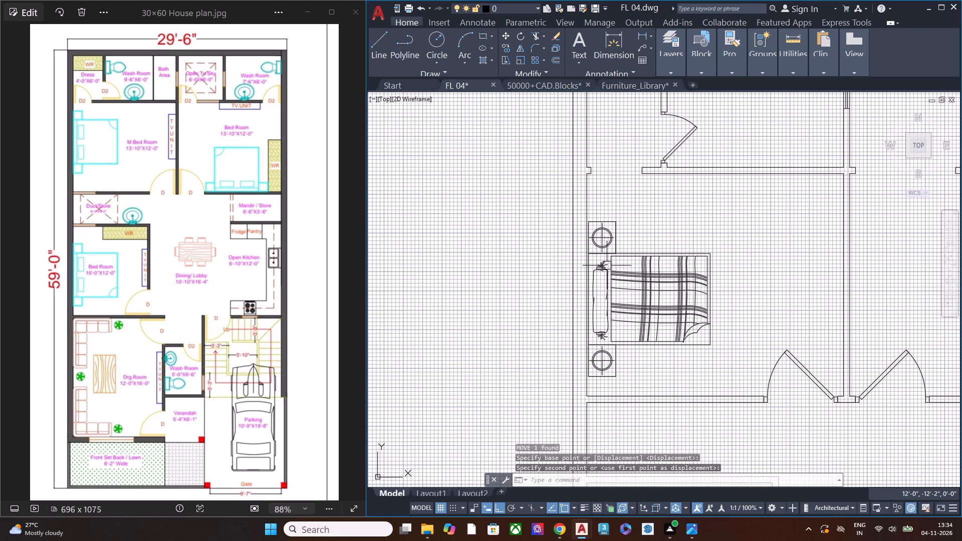
Move the bed by its side table corner 1" horizontally onto the inner face of the outer side wall.
{"action": "scroll", "coordinate": [575, 239], "scroll_direction": "up", "scroll_amount": 2}
{"action": "scroll", "coordinate": [617, 180], "scroll_direction": "up", "scroll_amount": 6}
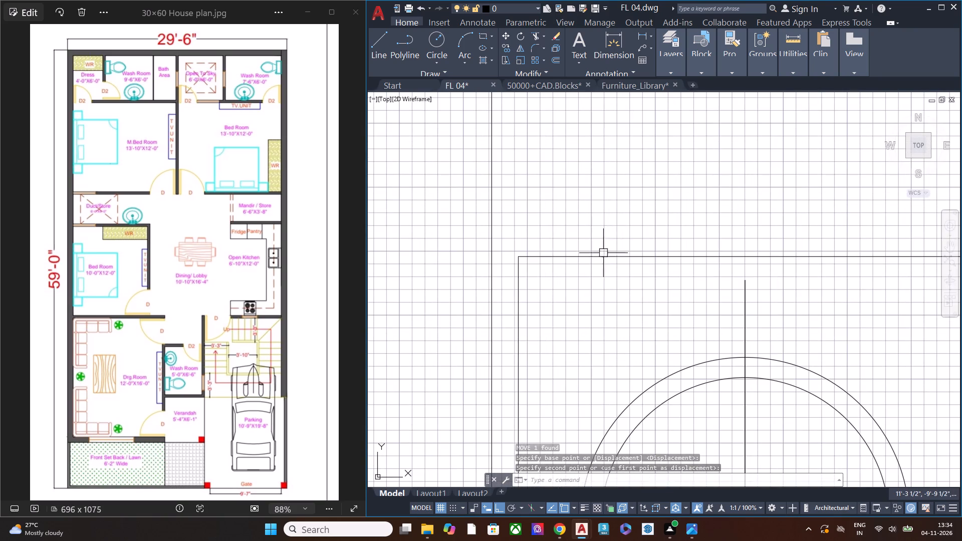
{"action": "left_click", "coordinate": [602, 265]}
{"action": "left_click", "coordinate": [552, 203]}
{"action": "key", "text": "m"}
{"action": "key", "text": "space"}
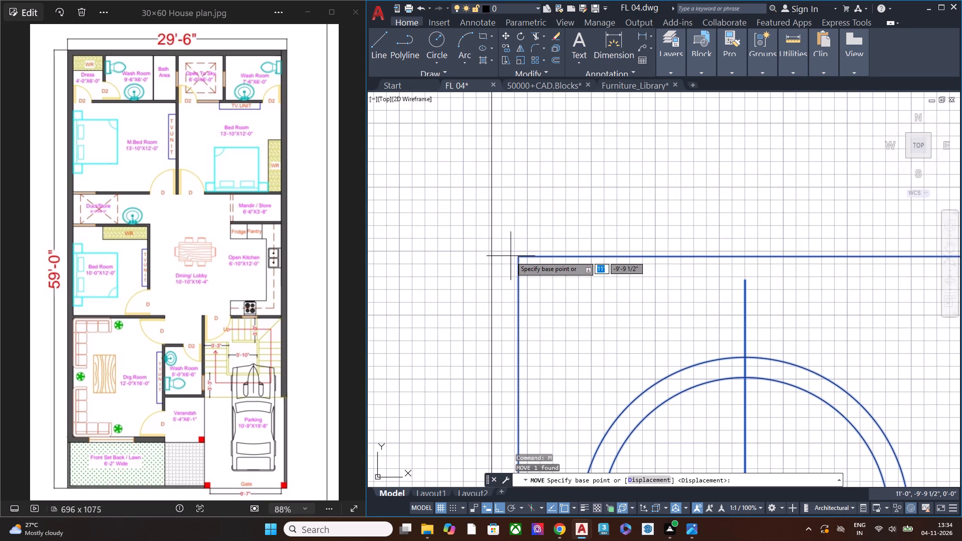
{"action": "left_click", "coordinate": [516, 257]}
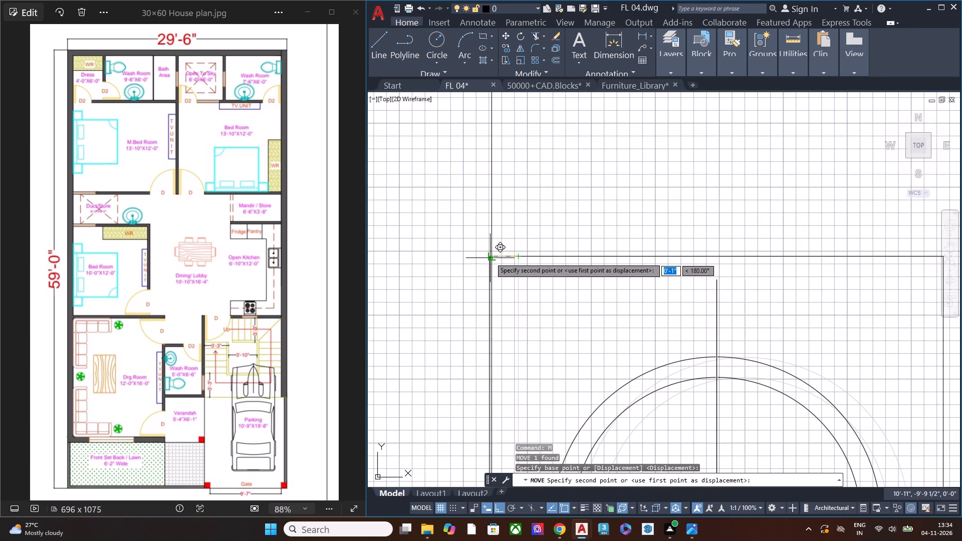
{"action": "left_click", "coordinate": [491, 257]}
{"action": "key", "text": "Escape"}
{"action": "scroll", "coordinate": [552, 248], "scroll_direction": "down", "scroll_amount": 6}
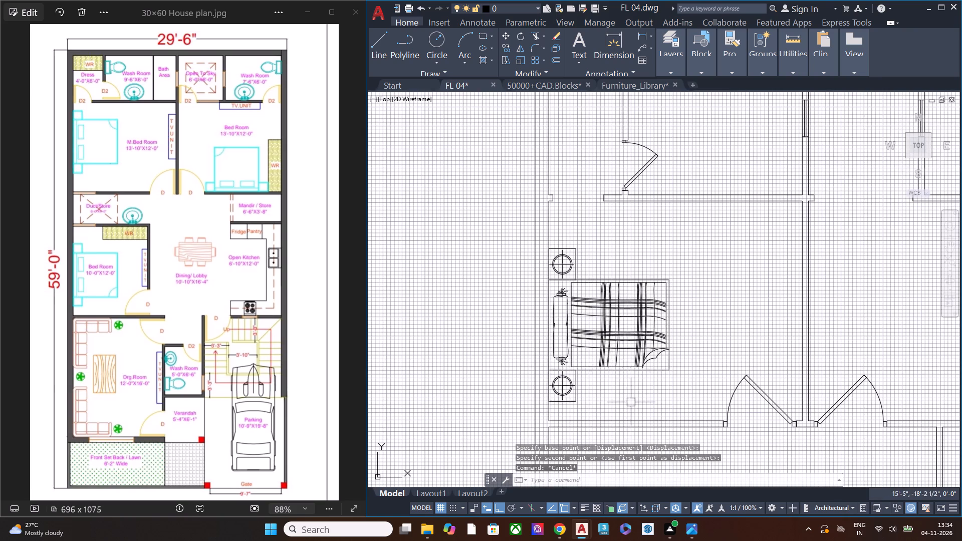
Move the bed about 10 1/2" straight down along the wall, toward the master bedroom's door-side wall.
{"action": "left_click_drag", "start_coordinate": [631, 399], "coordinate": [626, 359]}
{"action": "left_click", "coordinate": [604, 281]}
{"action": "key", "text": "m"}
{"action": "key", "text": "space"}
{"action": "left_click", "coordinate": [710, 220]}
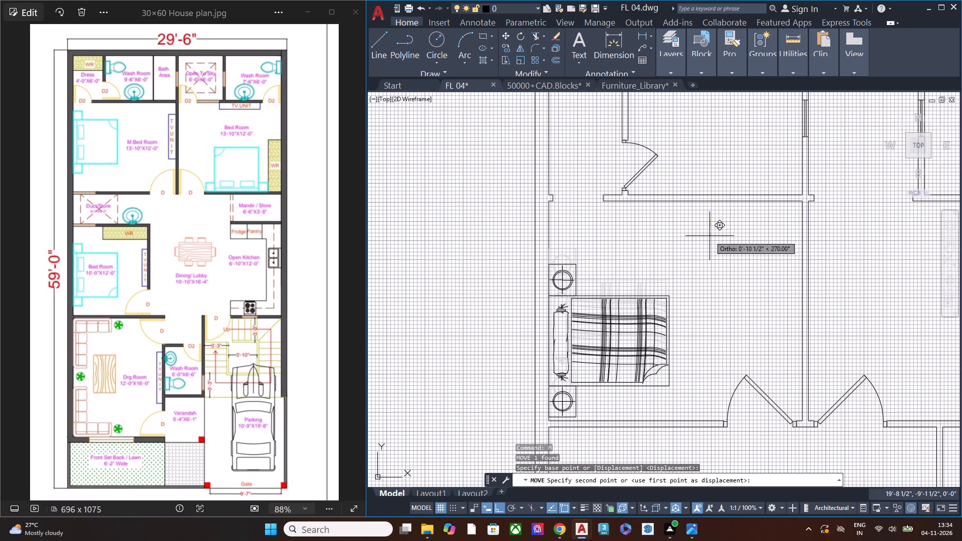
{"action": "left_click", "coordinate": [709, 236]}
{"action": "key", "text": "Escape"}
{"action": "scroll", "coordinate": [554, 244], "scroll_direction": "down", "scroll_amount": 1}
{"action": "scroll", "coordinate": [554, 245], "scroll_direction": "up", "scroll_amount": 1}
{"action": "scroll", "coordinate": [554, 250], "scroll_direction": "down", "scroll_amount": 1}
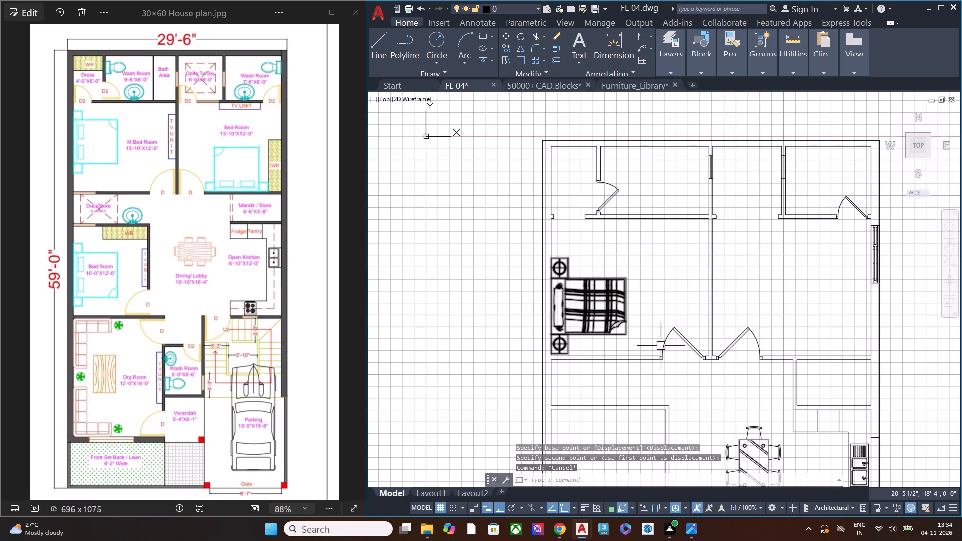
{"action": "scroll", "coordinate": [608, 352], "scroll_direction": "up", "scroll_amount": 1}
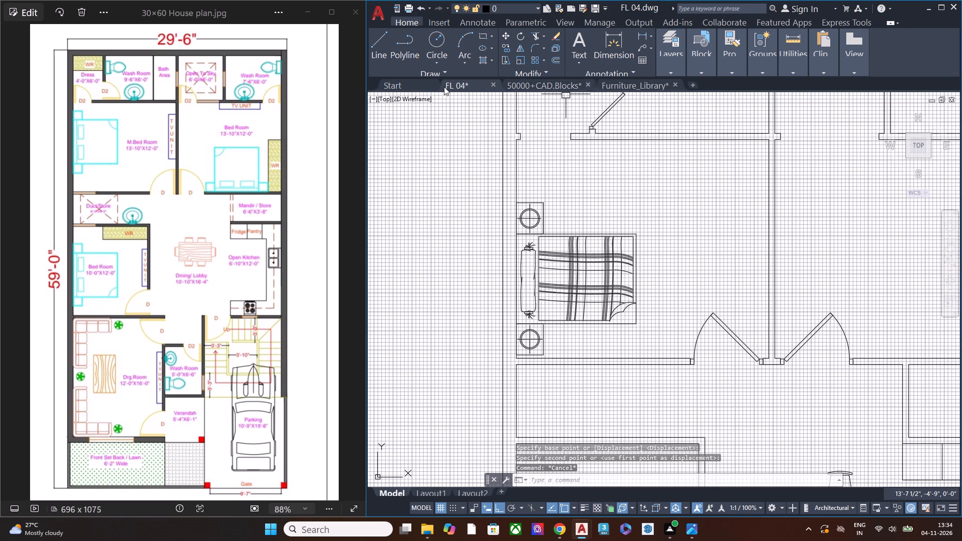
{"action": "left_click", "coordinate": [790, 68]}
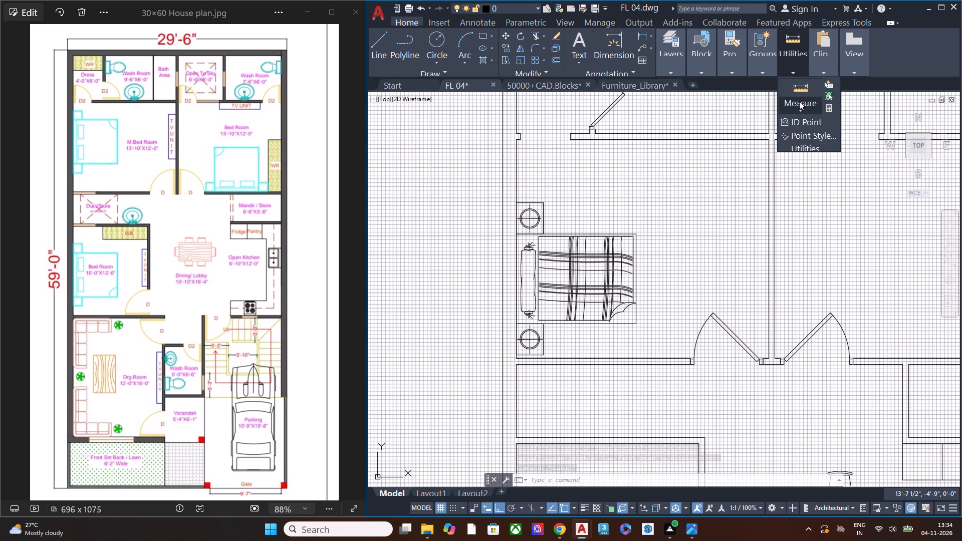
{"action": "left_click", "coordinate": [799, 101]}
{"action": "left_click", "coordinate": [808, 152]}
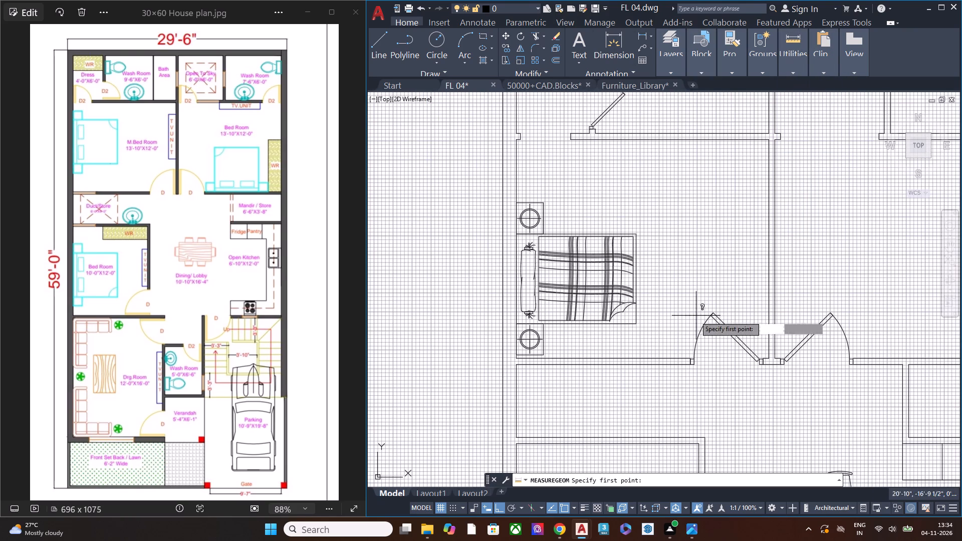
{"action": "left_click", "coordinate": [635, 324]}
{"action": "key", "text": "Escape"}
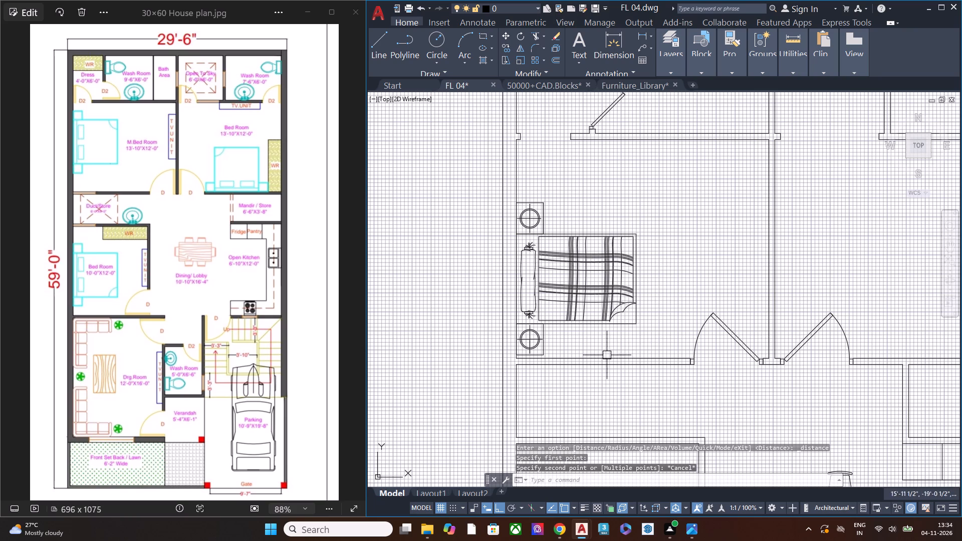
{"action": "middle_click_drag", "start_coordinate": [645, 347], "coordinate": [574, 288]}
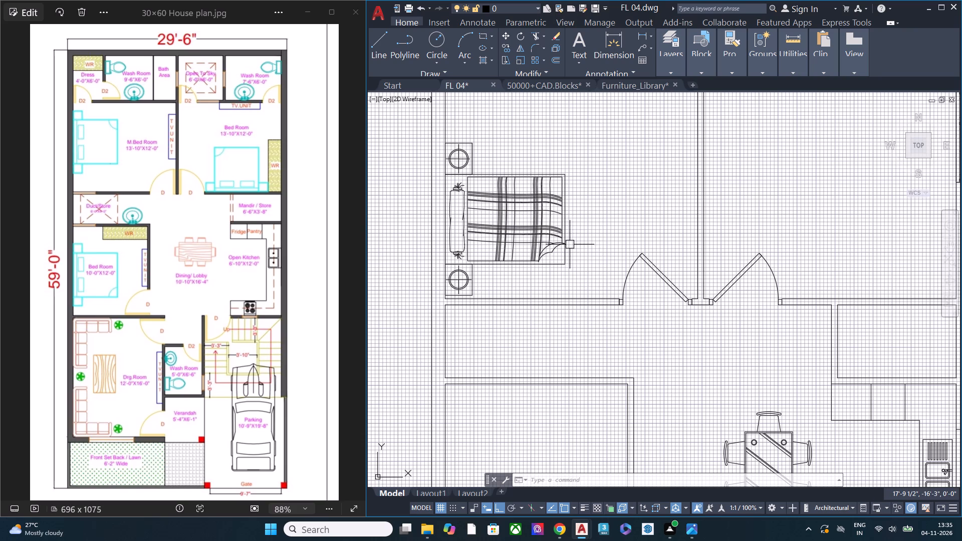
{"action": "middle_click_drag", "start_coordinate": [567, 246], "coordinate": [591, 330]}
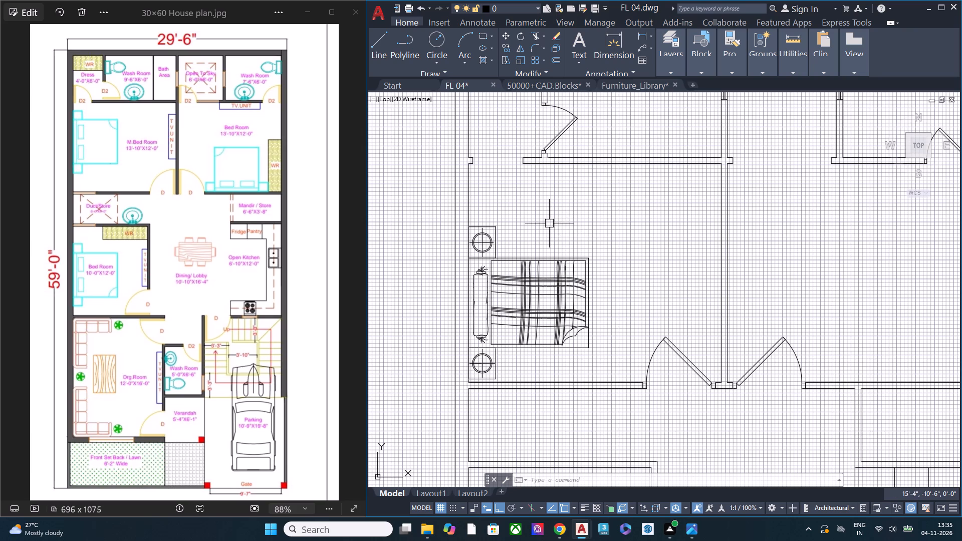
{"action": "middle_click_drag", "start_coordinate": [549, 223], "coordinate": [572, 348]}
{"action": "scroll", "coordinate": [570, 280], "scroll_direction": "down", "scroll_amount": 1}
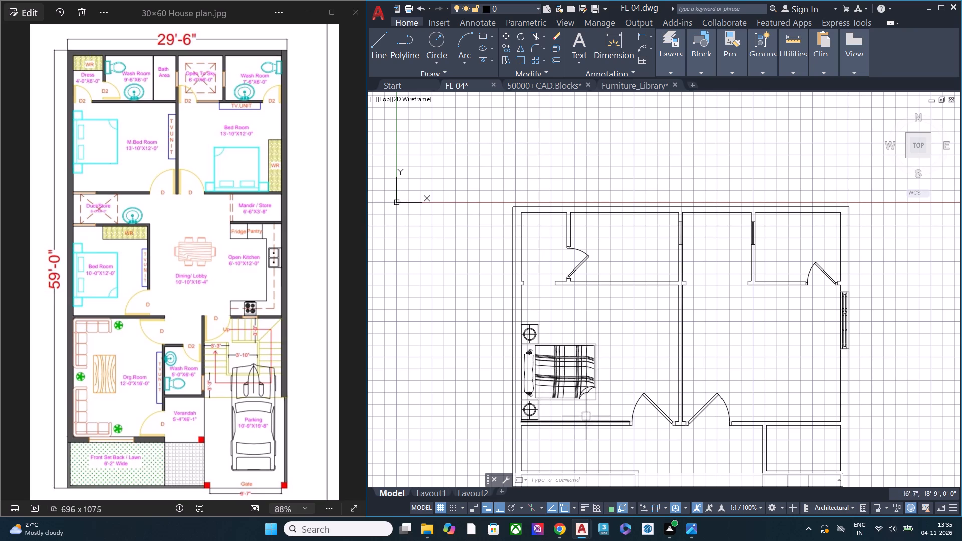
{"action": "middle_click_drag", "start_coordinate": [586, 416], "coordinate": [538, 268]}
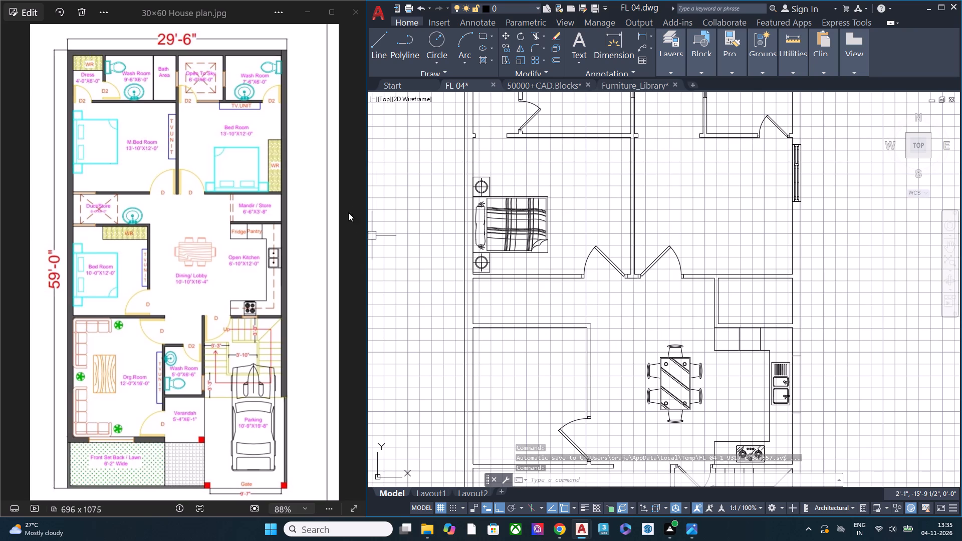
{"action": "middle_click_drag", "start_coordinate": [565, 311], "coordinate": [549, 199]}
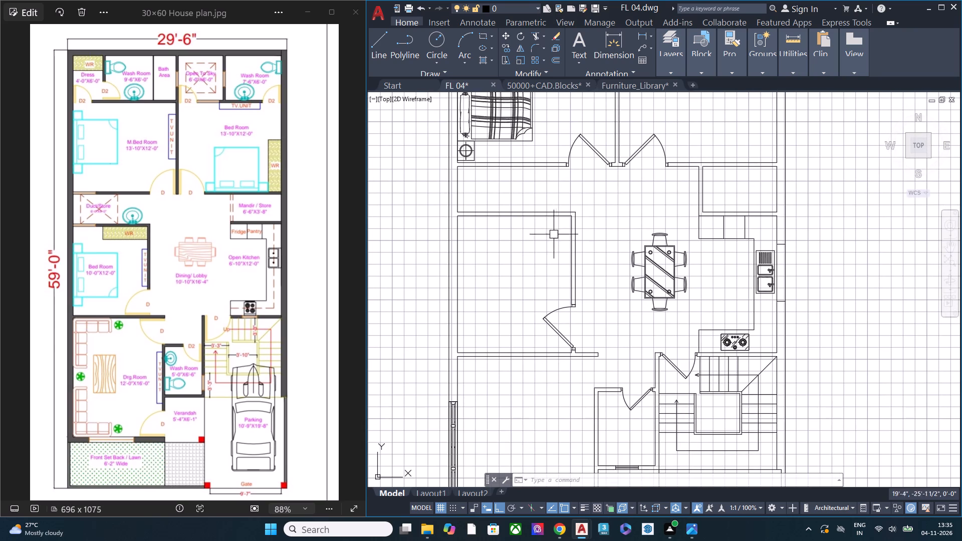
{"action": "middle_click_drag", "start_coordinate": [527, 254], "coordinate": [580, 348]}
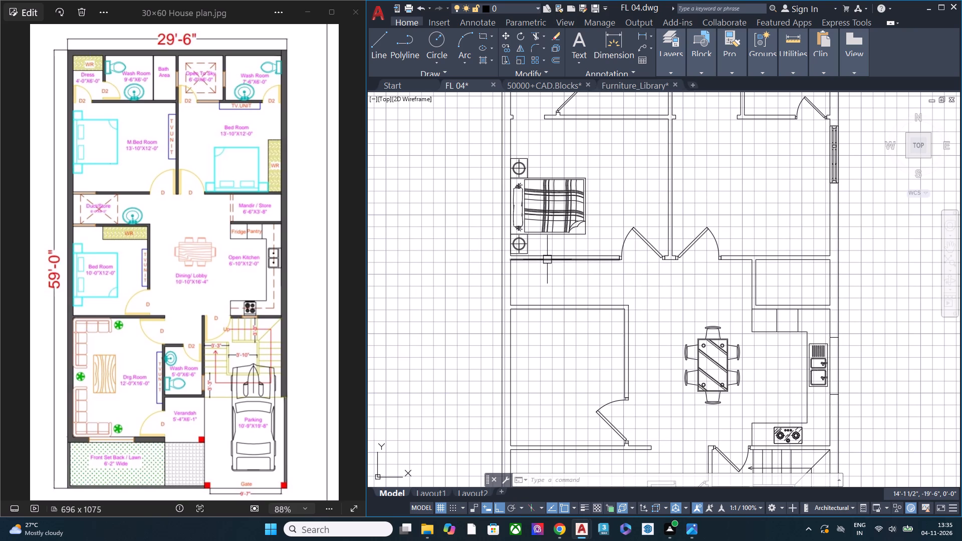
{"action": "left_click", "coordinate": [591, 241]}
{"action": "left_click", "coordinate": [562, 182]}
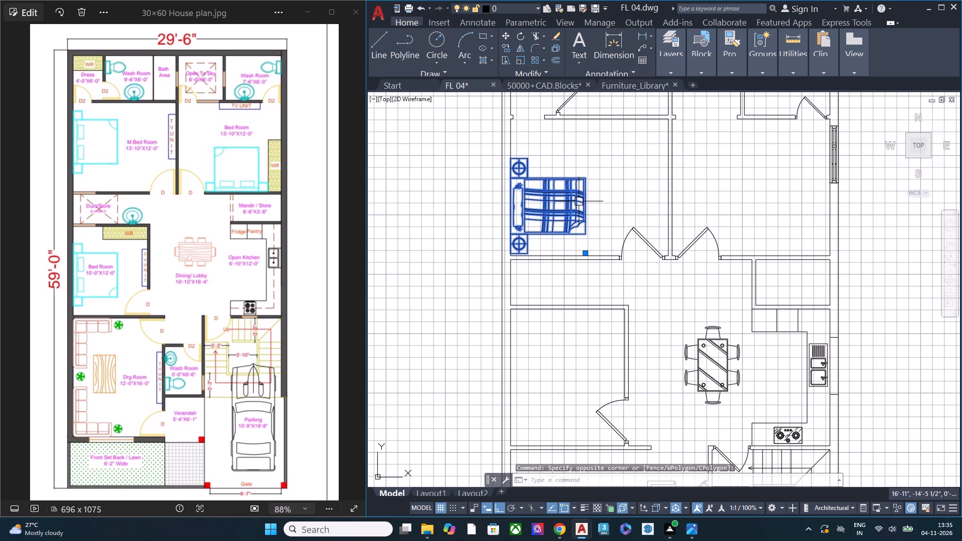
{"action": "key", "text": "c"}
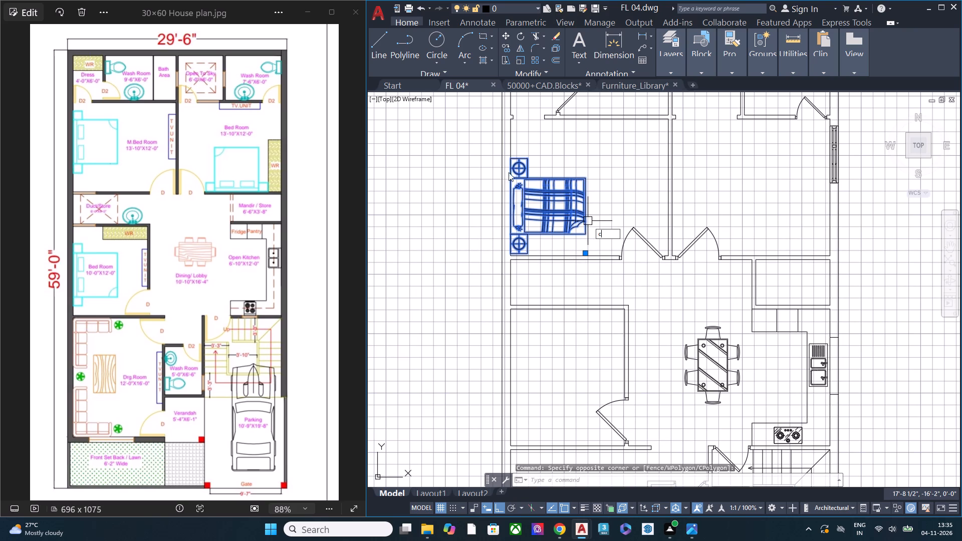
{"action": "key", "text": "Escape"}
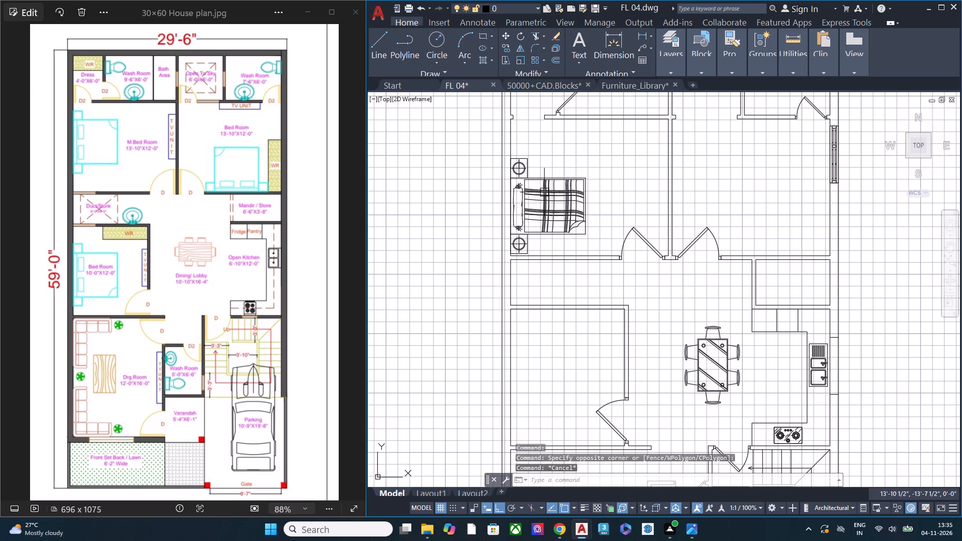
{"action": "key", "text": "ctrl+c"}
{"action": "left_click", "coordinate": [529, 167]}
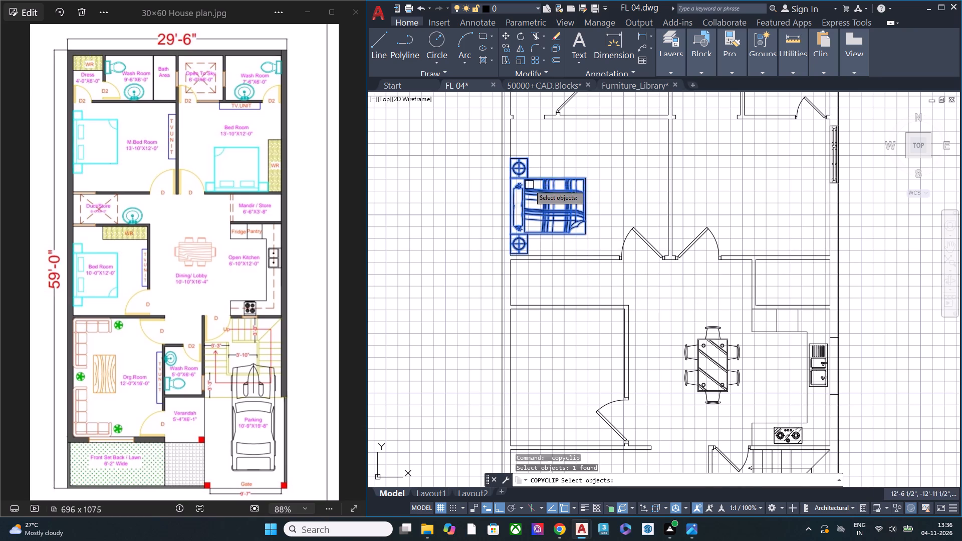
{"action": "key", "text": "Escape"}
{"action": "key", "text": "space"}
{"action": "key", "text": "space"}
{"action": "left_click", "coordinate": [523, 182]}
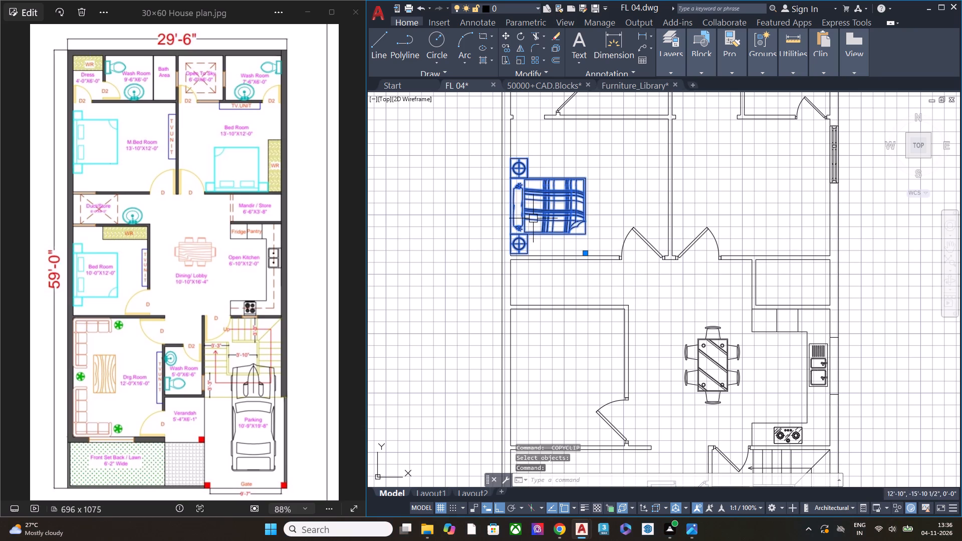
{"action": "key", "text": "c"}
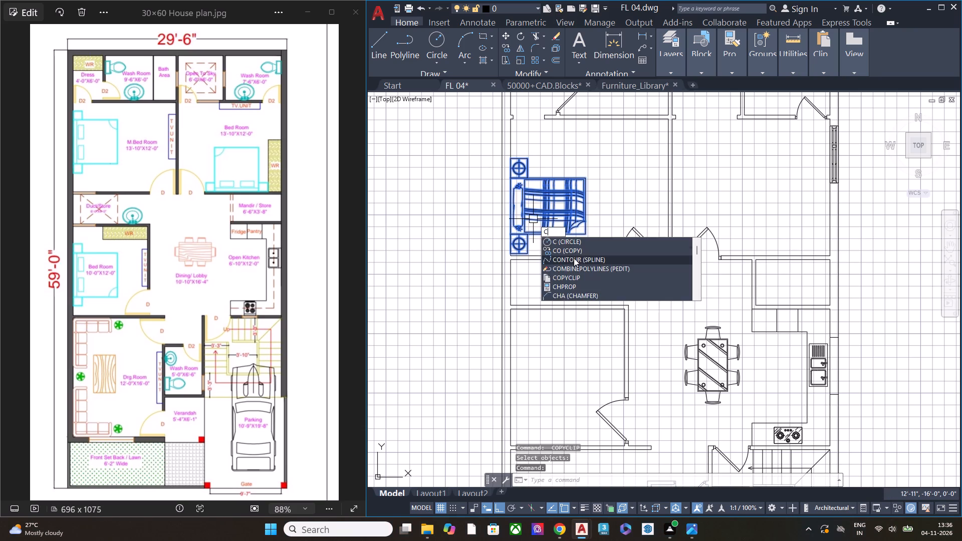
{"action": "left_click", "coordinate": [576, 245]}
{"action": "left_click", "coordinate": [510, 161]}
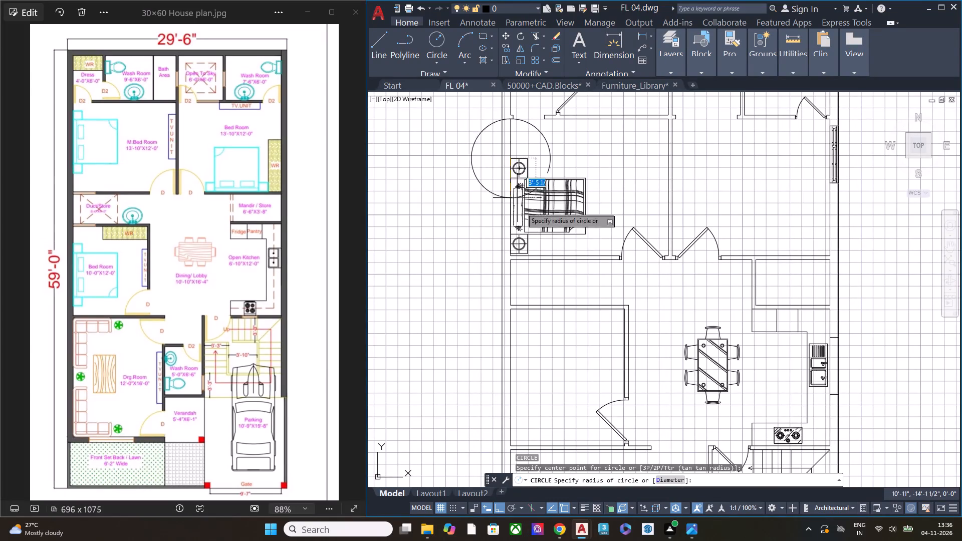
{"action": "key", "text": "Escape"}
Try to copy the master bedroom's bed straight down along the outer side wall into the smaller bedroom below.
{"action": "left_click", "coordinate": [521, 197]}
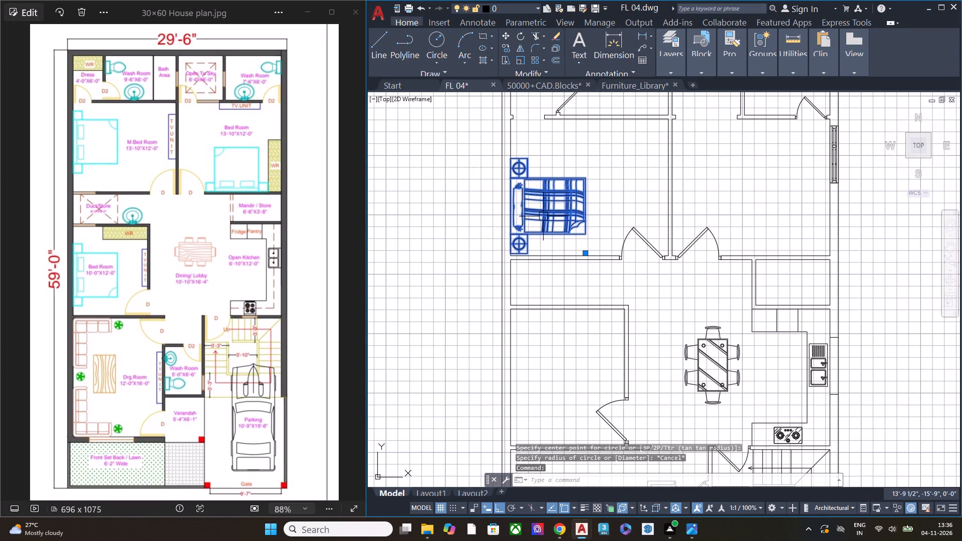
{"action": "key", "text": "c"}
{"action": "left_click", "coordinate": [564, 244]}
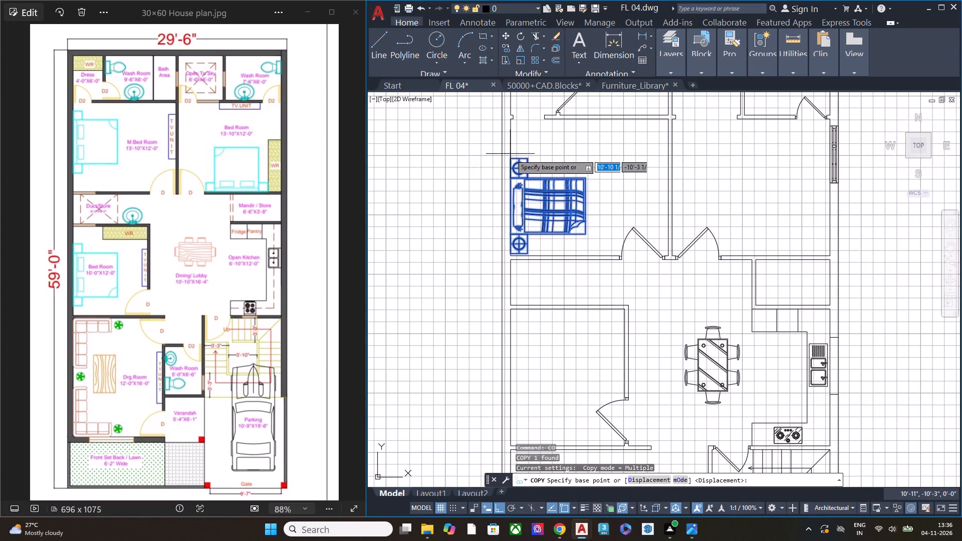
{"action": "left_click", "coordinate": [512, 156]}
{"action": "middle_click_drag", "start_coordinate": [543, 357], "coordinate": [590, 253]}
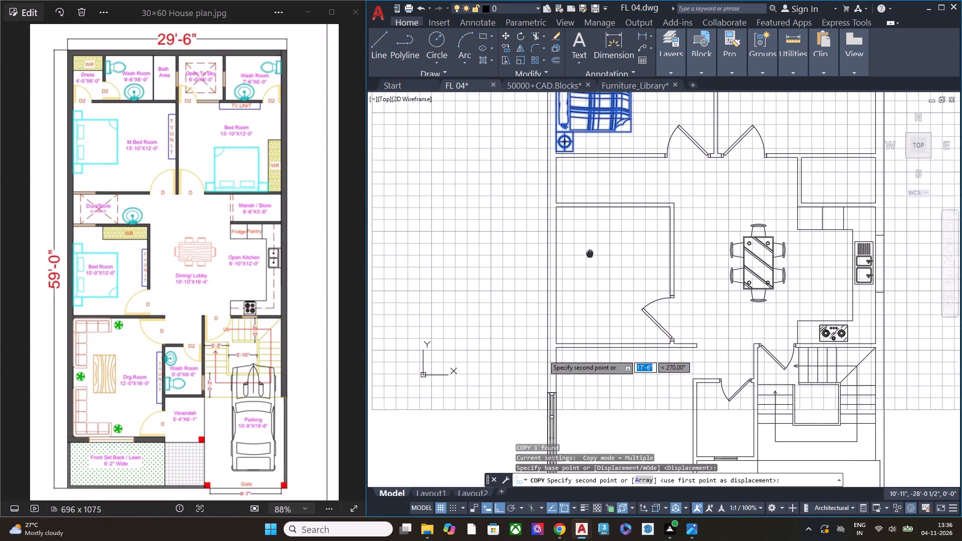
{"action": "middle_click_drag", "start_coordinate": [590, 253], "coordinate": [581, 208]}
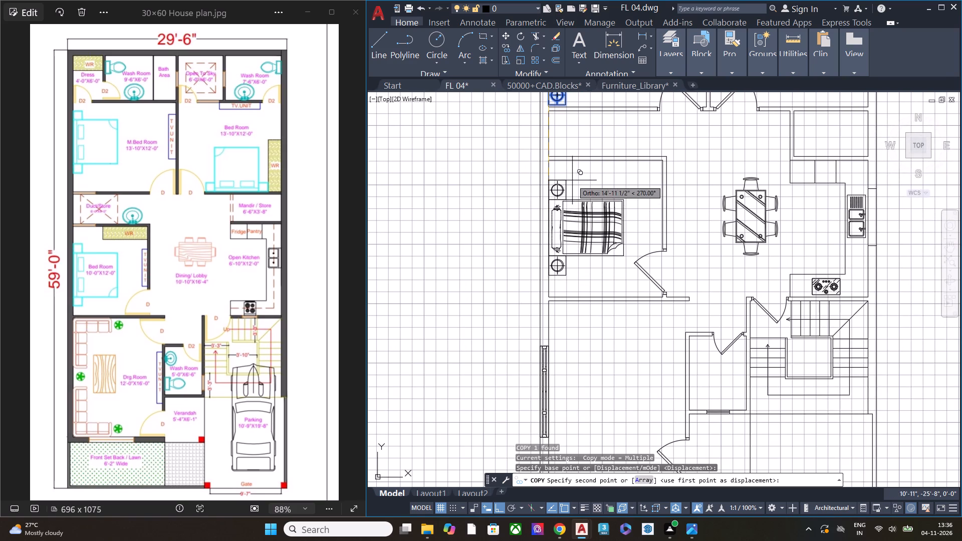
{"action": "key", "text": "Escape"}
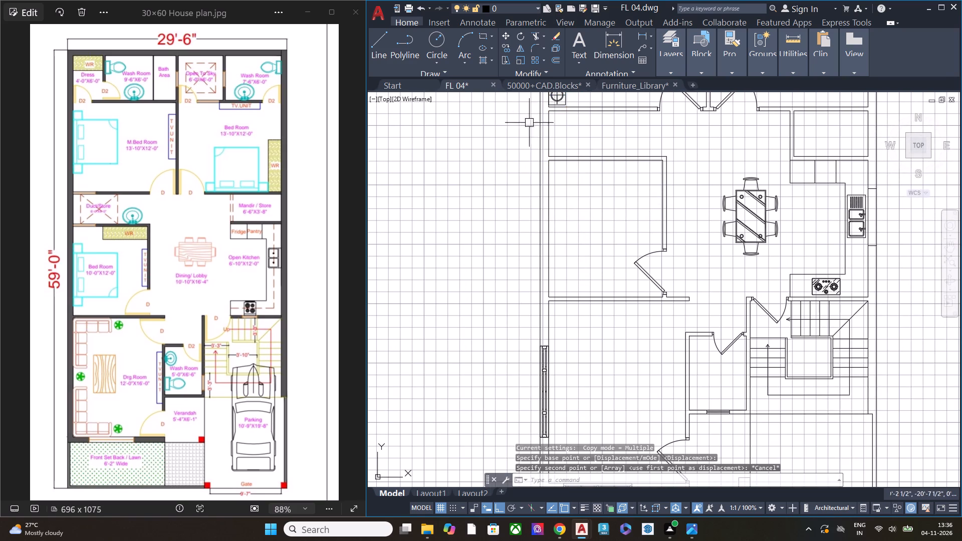
Measure the distance across the smaller bedroom's door opening, from the partition wall's end toward the drawing room wall.
{"action": "scroll", "coordinate": [668, 287], "scroll_direction": "up", "scroll_amount": 1}
{"action": "scroll", "coordinate": [668, 287], "scroll_direction": "down", "scroll_amount": 1}
{"action": "scroll", "coordinate": [668, 287], "scroll_direction": "up", "scroll_amount": 1}
{"action": "middle_click_drag", "start_coordinate": [674, 284], "coordinate": [570, 309]}
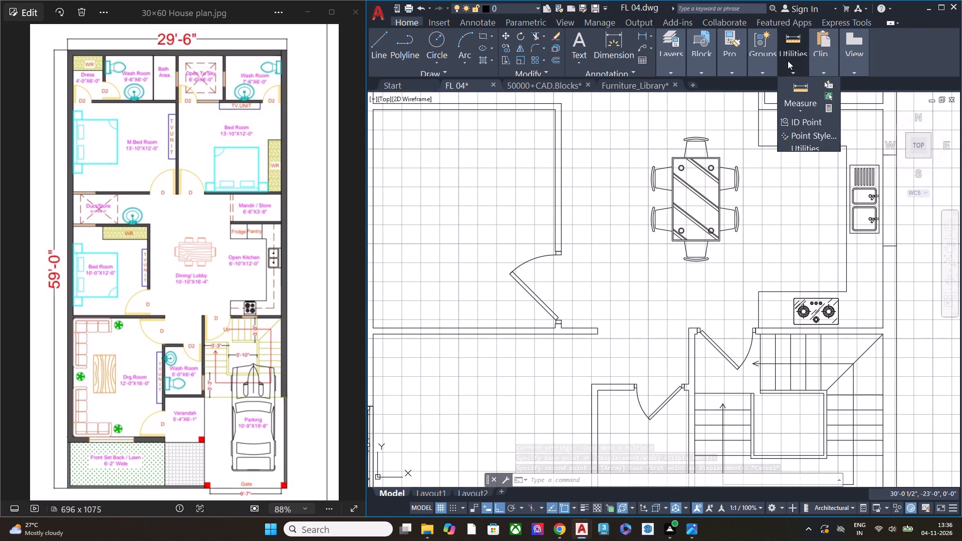
{"action": "left_click", "coordinate": [795, 61]}
{"action": "left_click", "coordinate": [801, 109]}
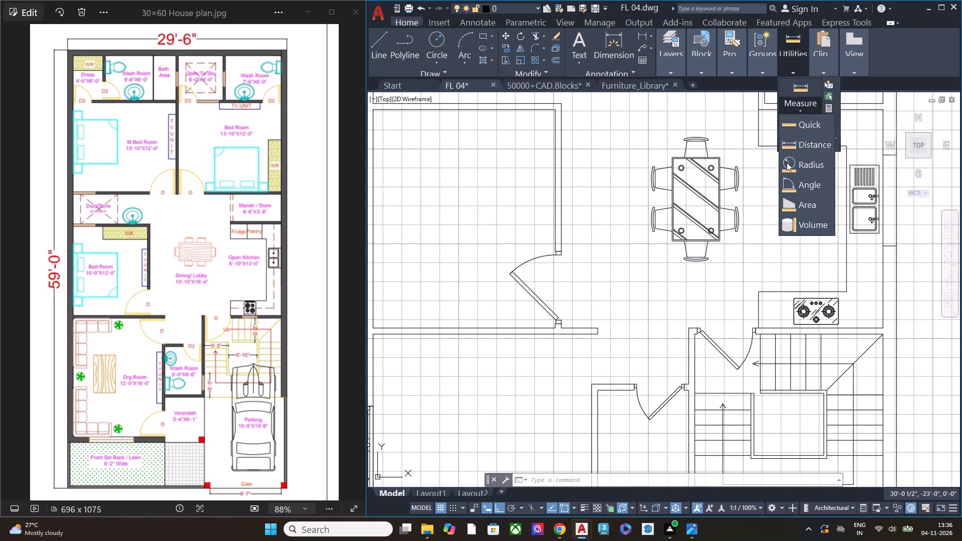
{"action": "left_click", "coordinate": [802, 152]}
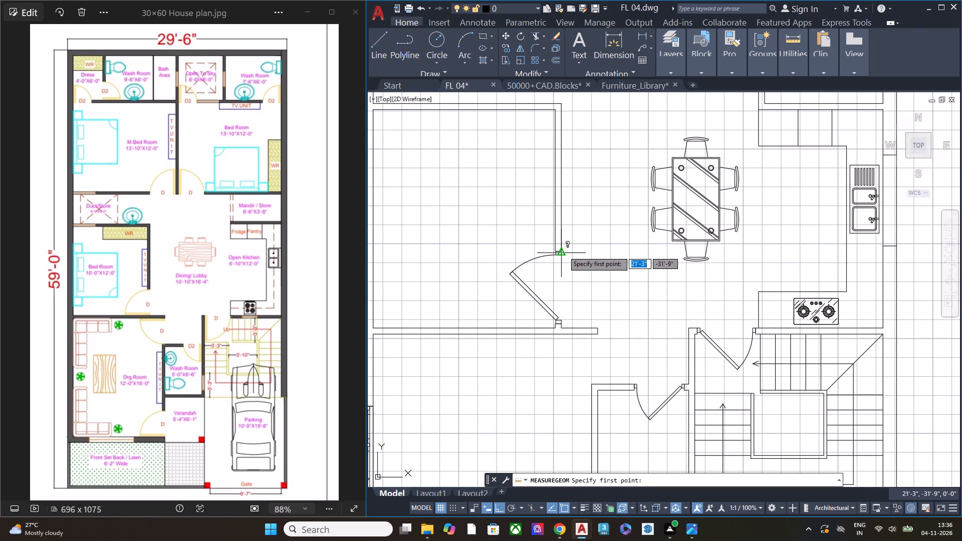
{"action": "scroll", "coordinate": [562, 255], "scroll_direction": "up", "scroll_amount": 5}
{"action": "left_click", "coordinate": [555, 219]}
{"action": "scroll", "coordinate": [608, 222], "scroll_direction": "down", "scroll_amount": 4}
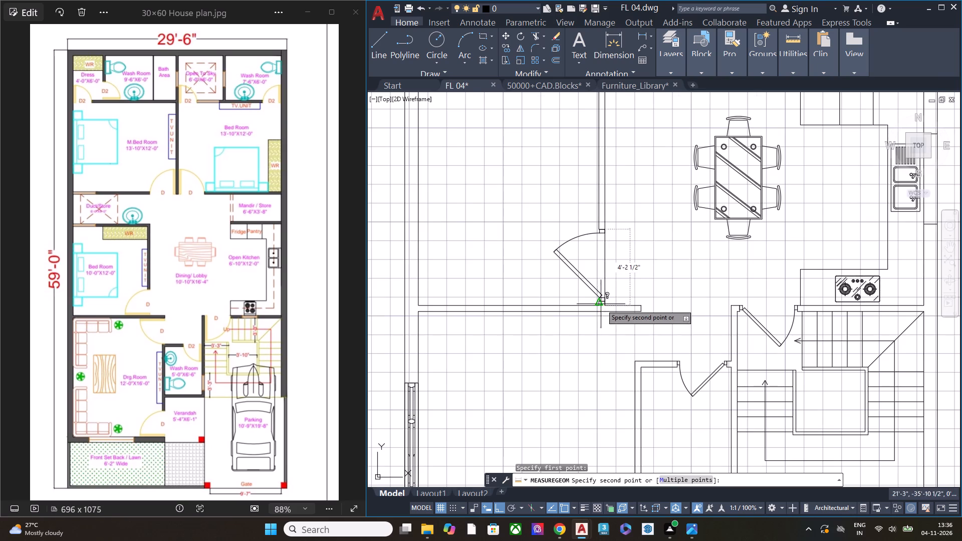
{"action": "scroll", "coordinate": [600, 303], "scroll_direction": "up", "scroll_amount": 3}
{"action": "key", "text": "Escape"}
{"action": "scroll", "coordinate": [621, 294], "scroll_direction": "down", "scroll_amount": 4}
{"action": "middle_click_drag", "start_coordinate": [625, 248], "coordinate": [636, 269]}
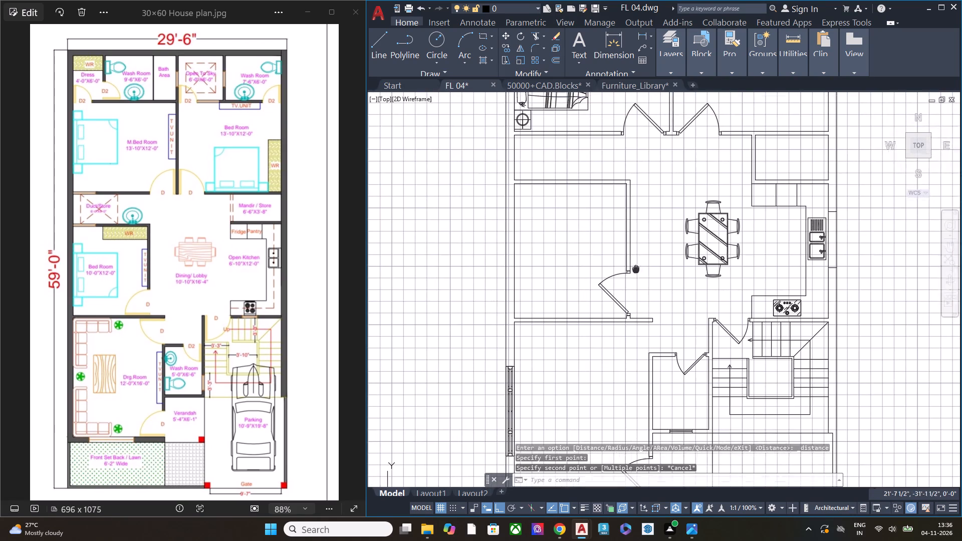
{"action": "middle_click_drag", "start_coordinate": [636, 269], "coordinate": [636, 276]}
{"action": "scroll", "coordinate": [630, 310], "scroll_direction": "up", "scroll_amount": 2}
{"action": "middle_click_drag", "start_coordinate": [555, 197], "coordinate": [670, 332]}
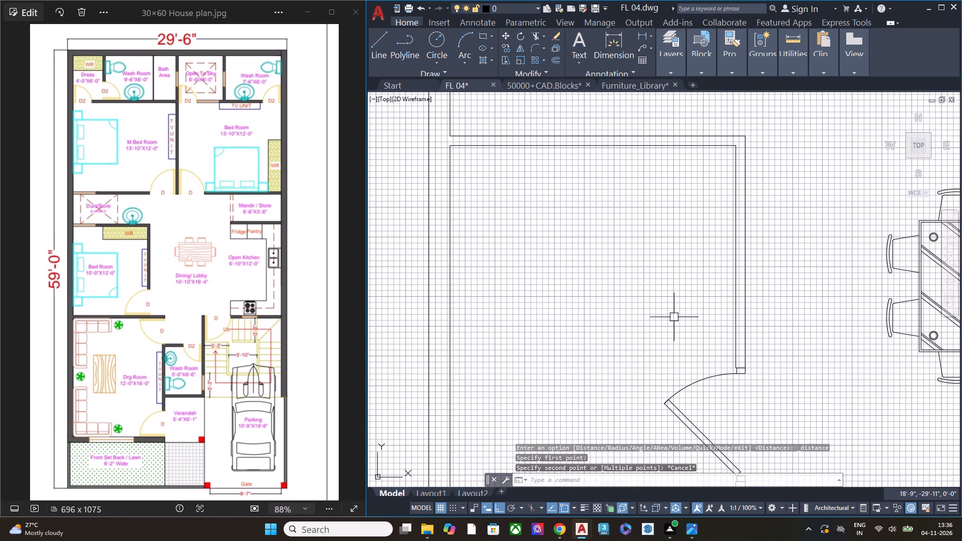